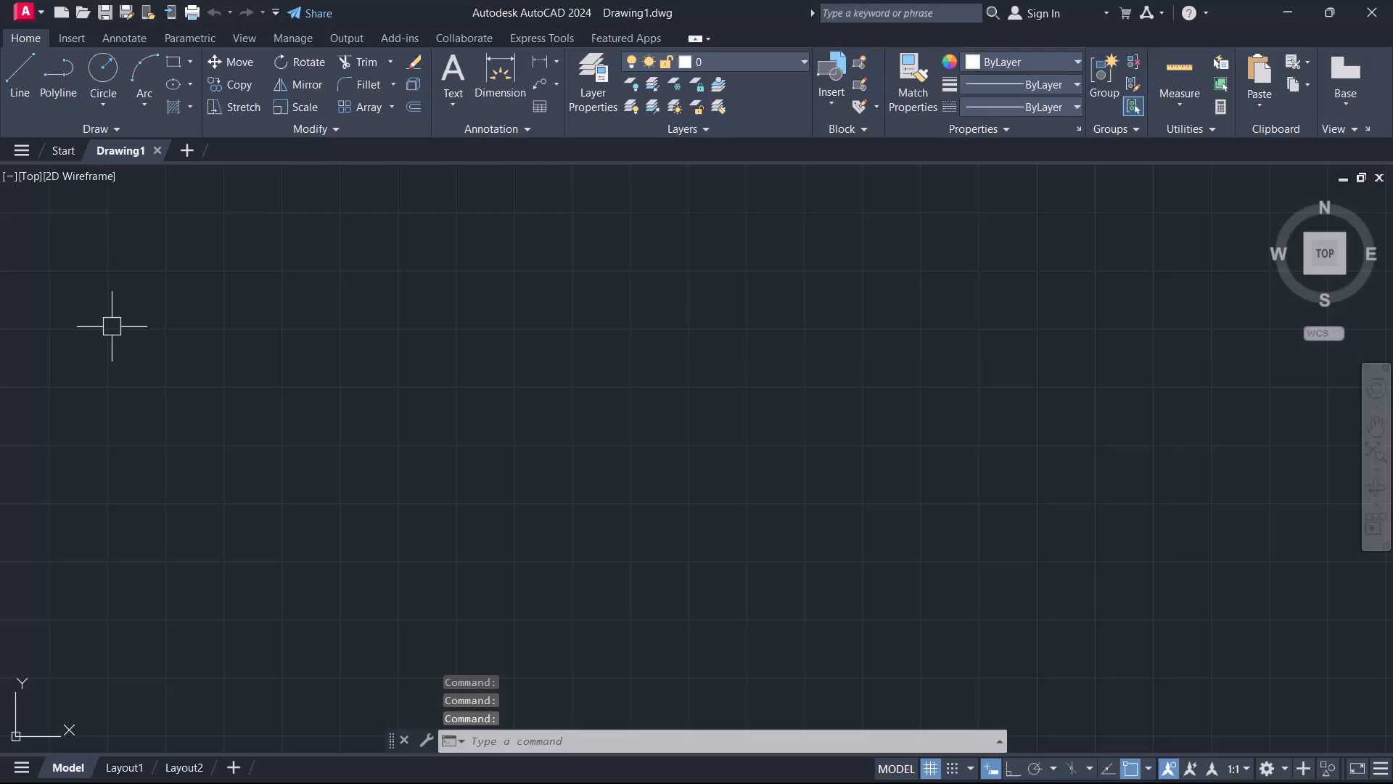
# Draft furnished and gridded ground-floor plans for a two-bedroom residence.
# Turn on log file recording with the LOGFILEON command.
pyautogui.press('o')
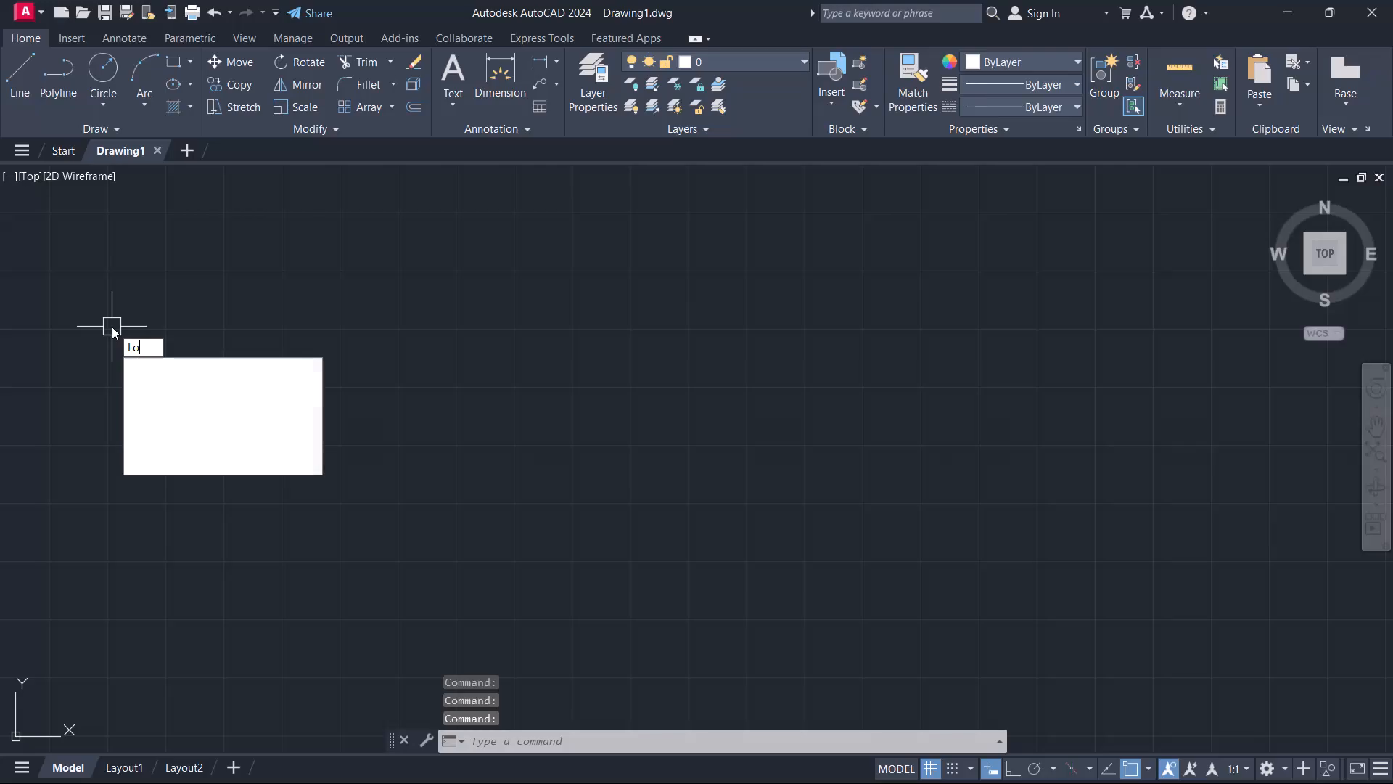
pyautogui.press('g')
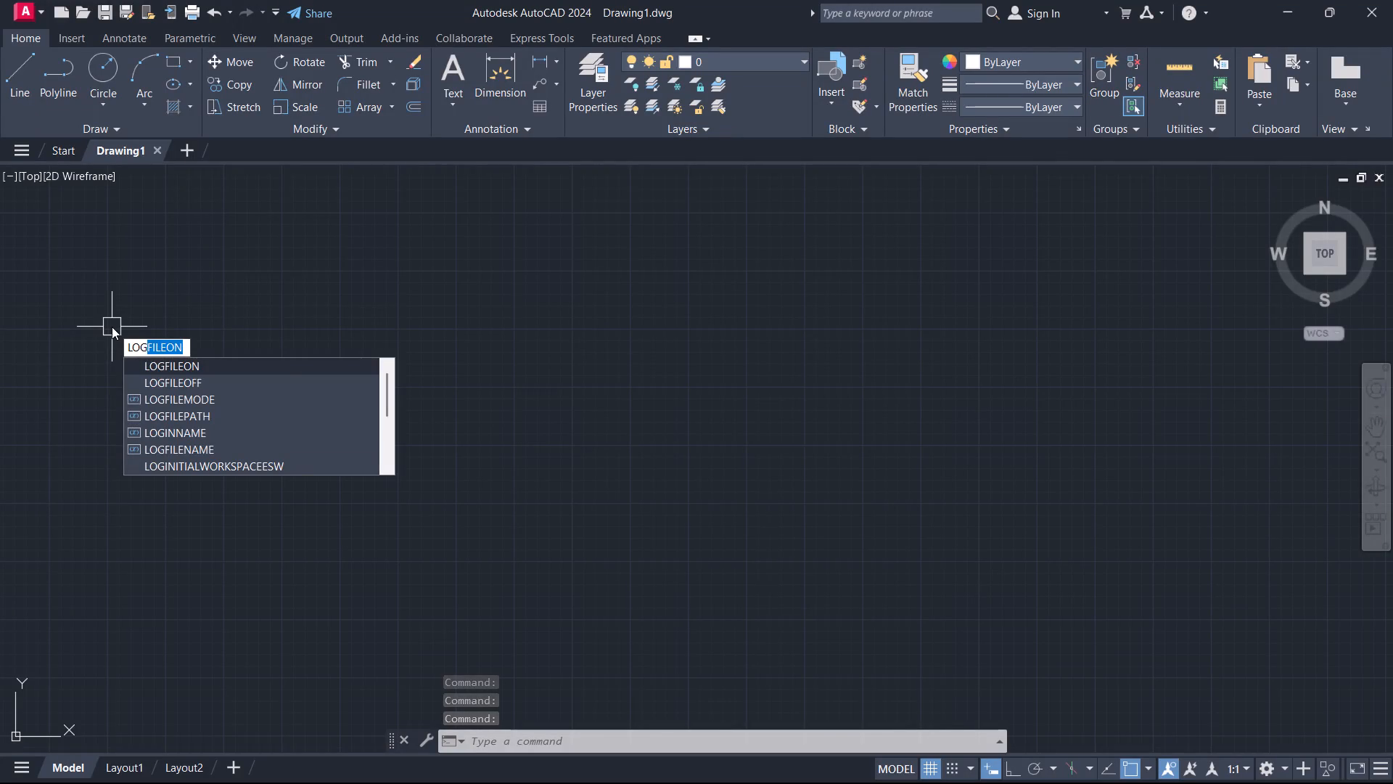
pyautogui.press('Return')
# Turn on Ortho mode while starting a trial line in the empty drawing, and abandon the line.
pyautogui.scroll(-1, 1200, 510)
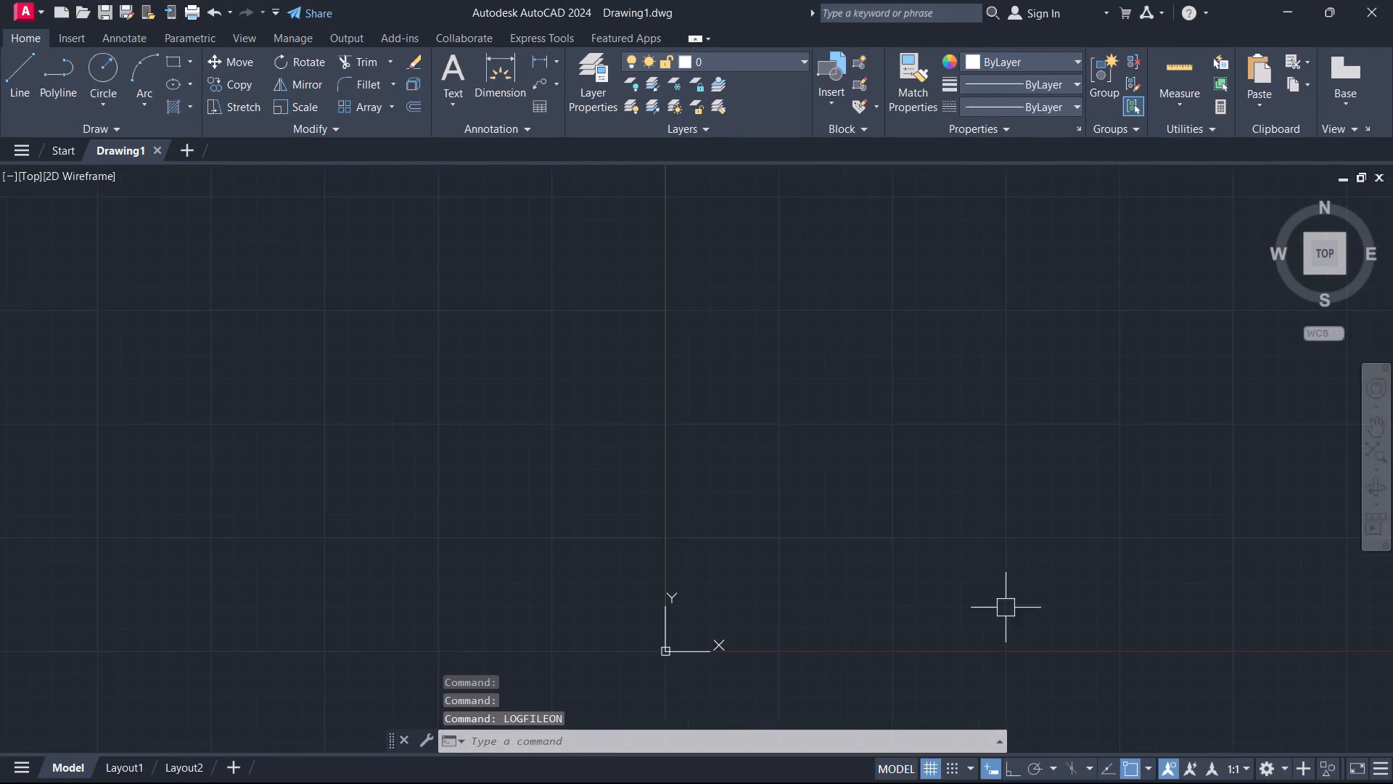
pyautogui.scroll(-2, 1003, 608)
pyautogui.scroll(1, 858, 555)
pyautogui.moveTo(858, 555); pyautogui.dragTo(470, 542, button='middle')
pyautogui.scroll(1, 562, 463)
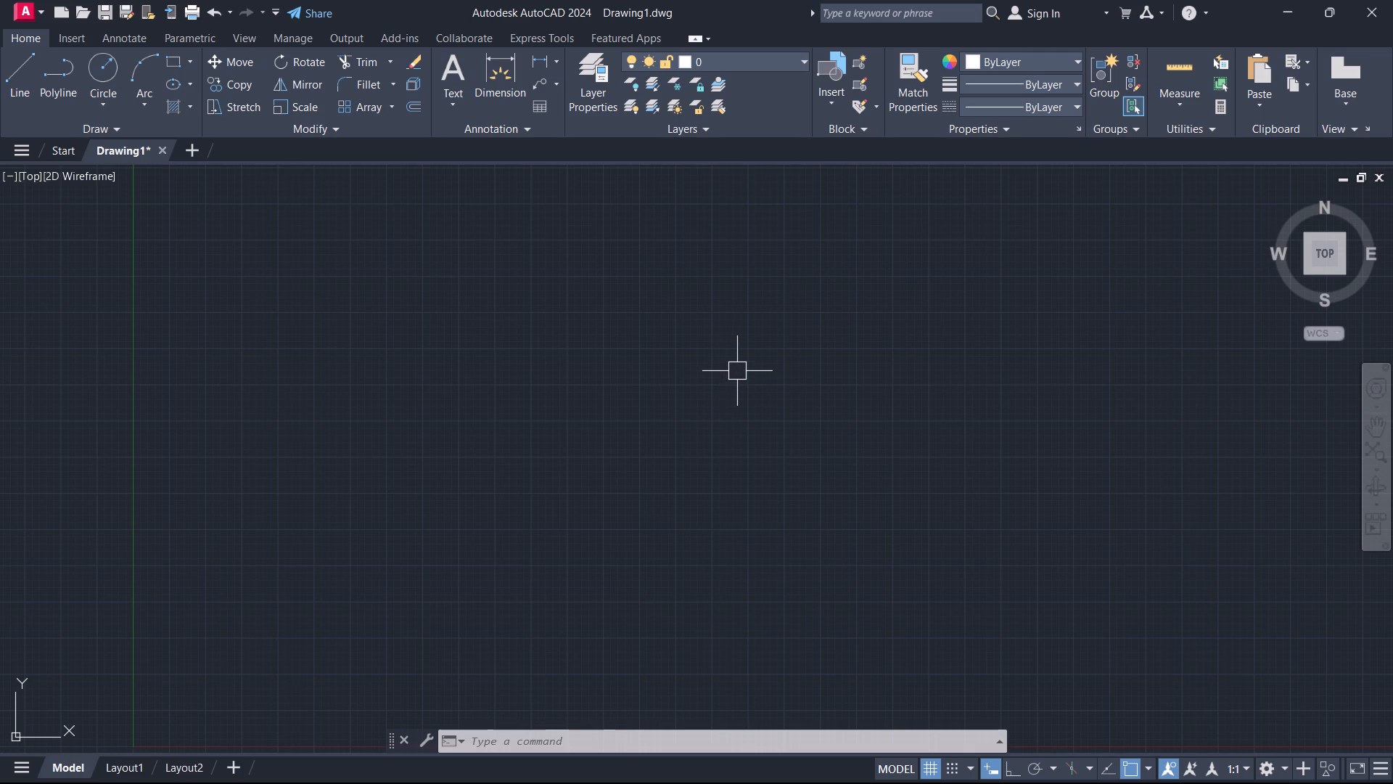
pyautogui.write('l')
pyautogui.press('space')
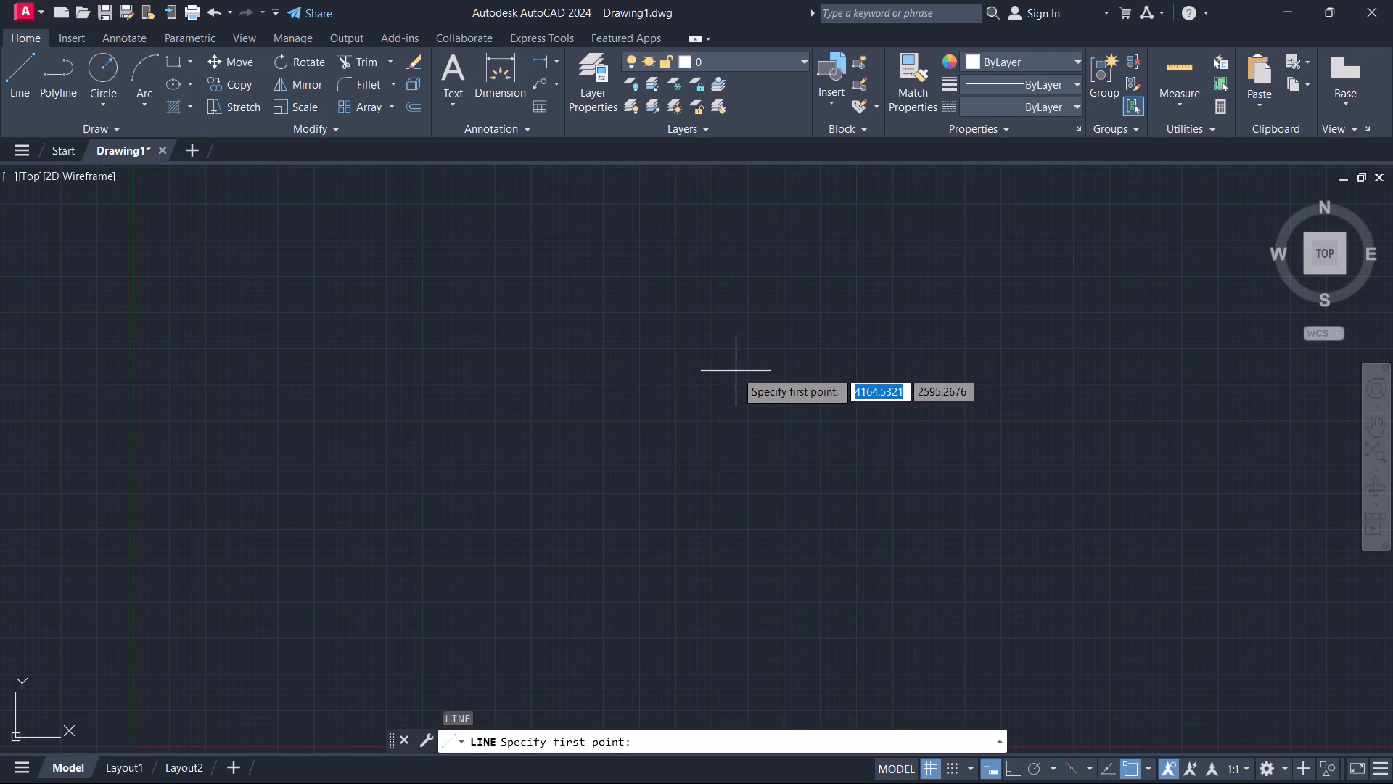
pyautogui.click(656, 270)
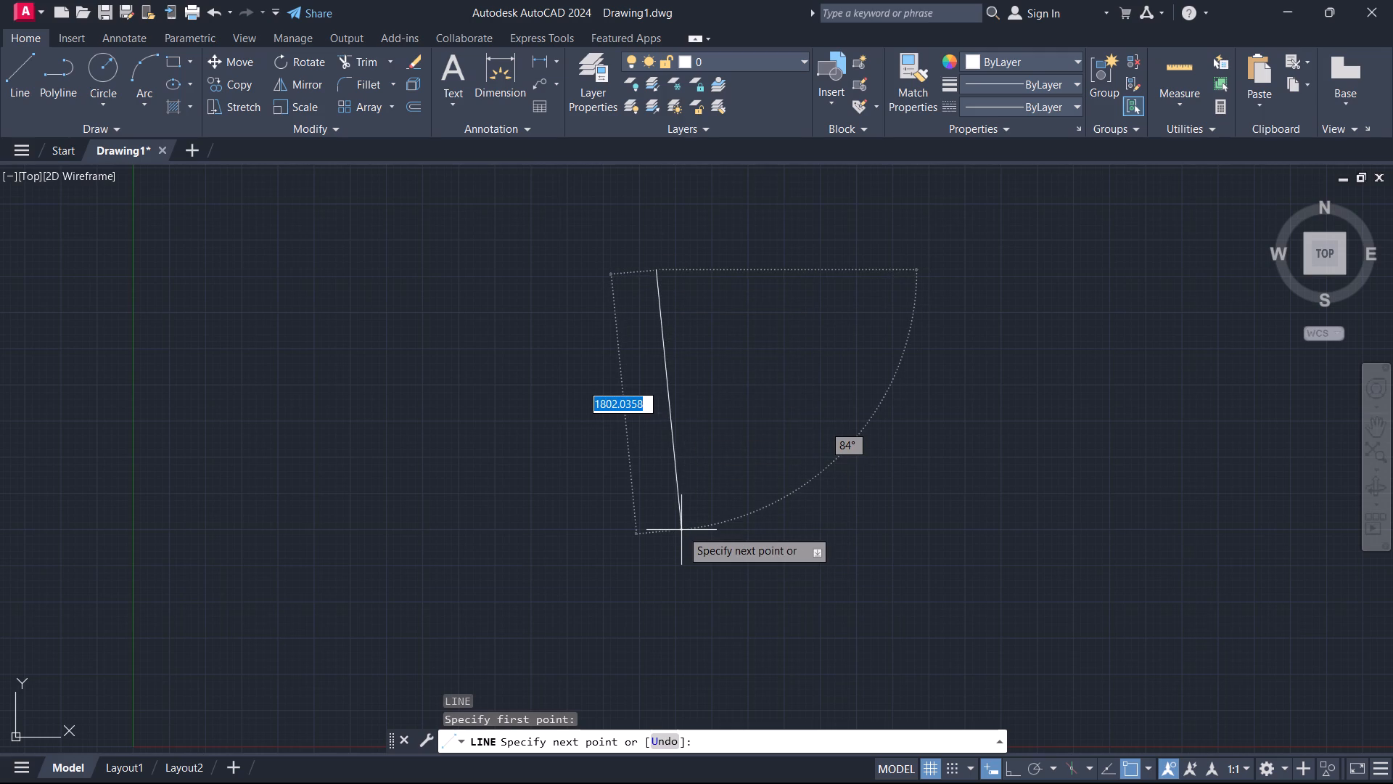
pyautogui.press('F8')
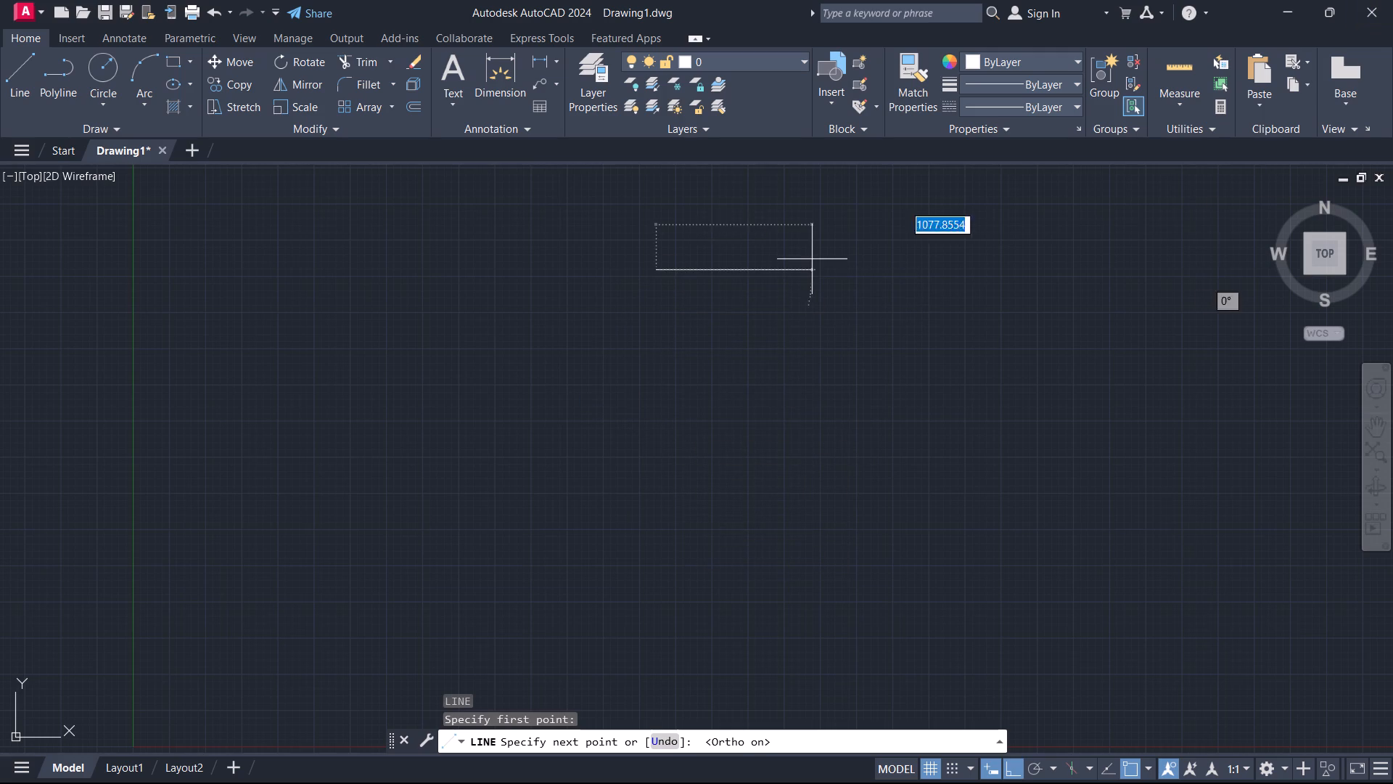
pyautogui.scroll(2, 677, 305)
pyautogui.moveTo(664, 289); pyautogui.dragTo(655, 379, button='middle')
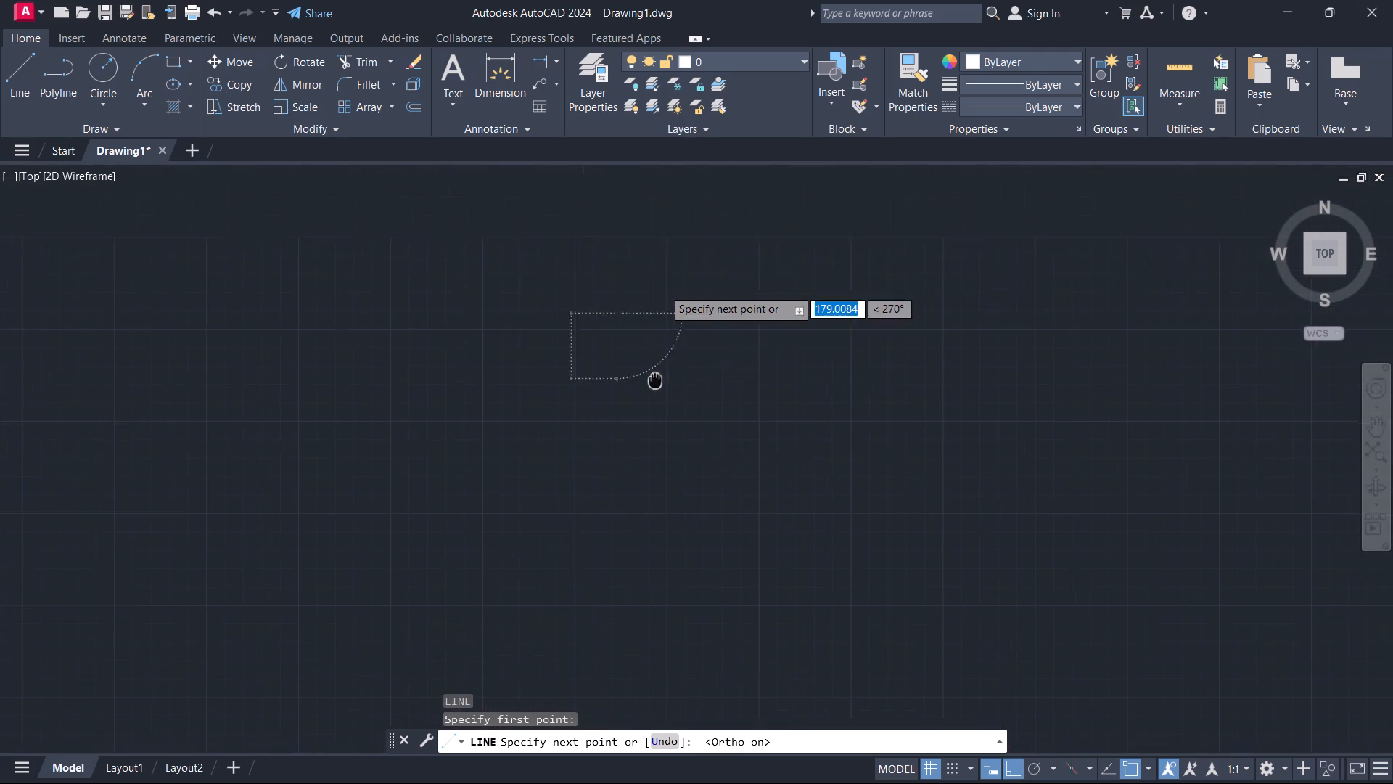
pyautogui.moveTo(655, 379); pyautogui.dragTo(641, 470, button='middle')
pyautogui.scroll(1, 641, 470)
pyautogui.press('Escape')
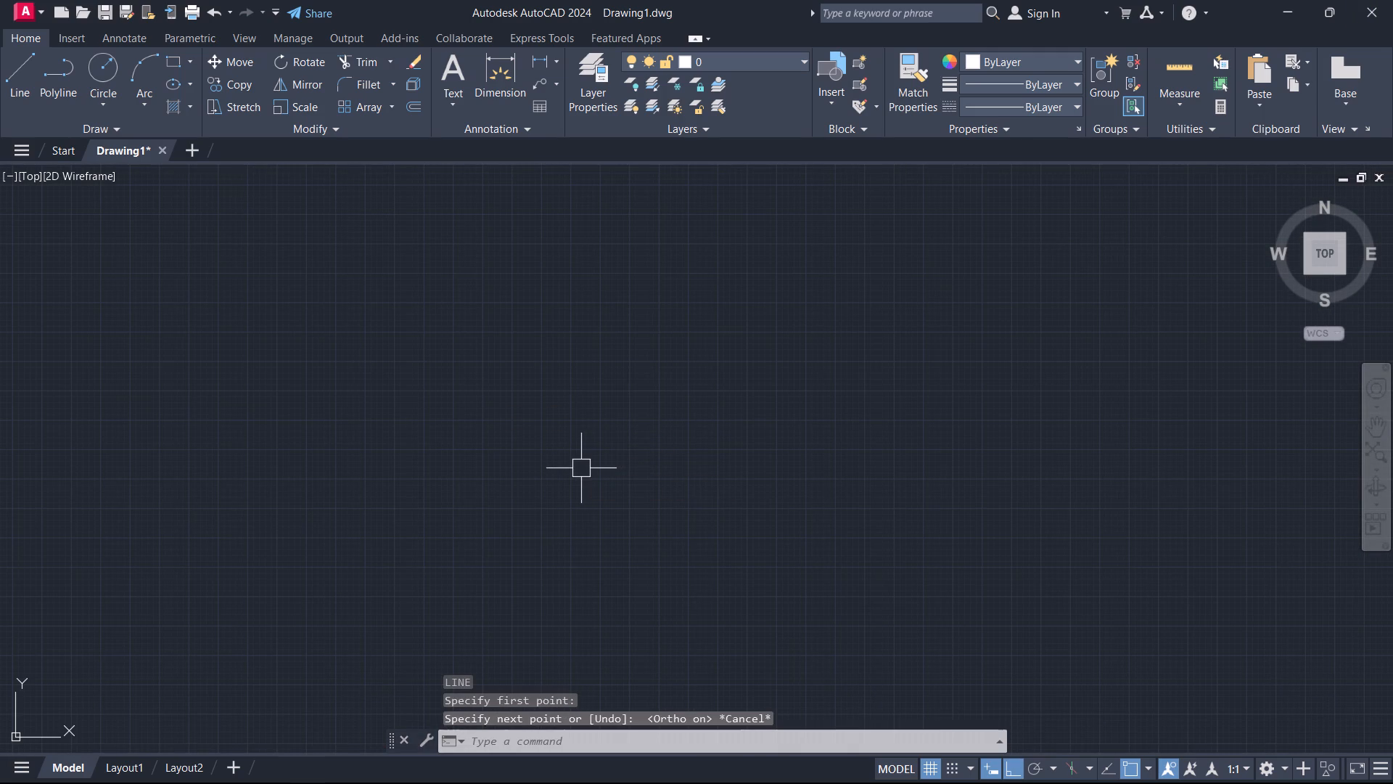
# Configure the drawing units to Engineering length with 0'-0.0" precision and an insertion scale in inches.
pyautogui.write('un')
pyautogui.press('space')
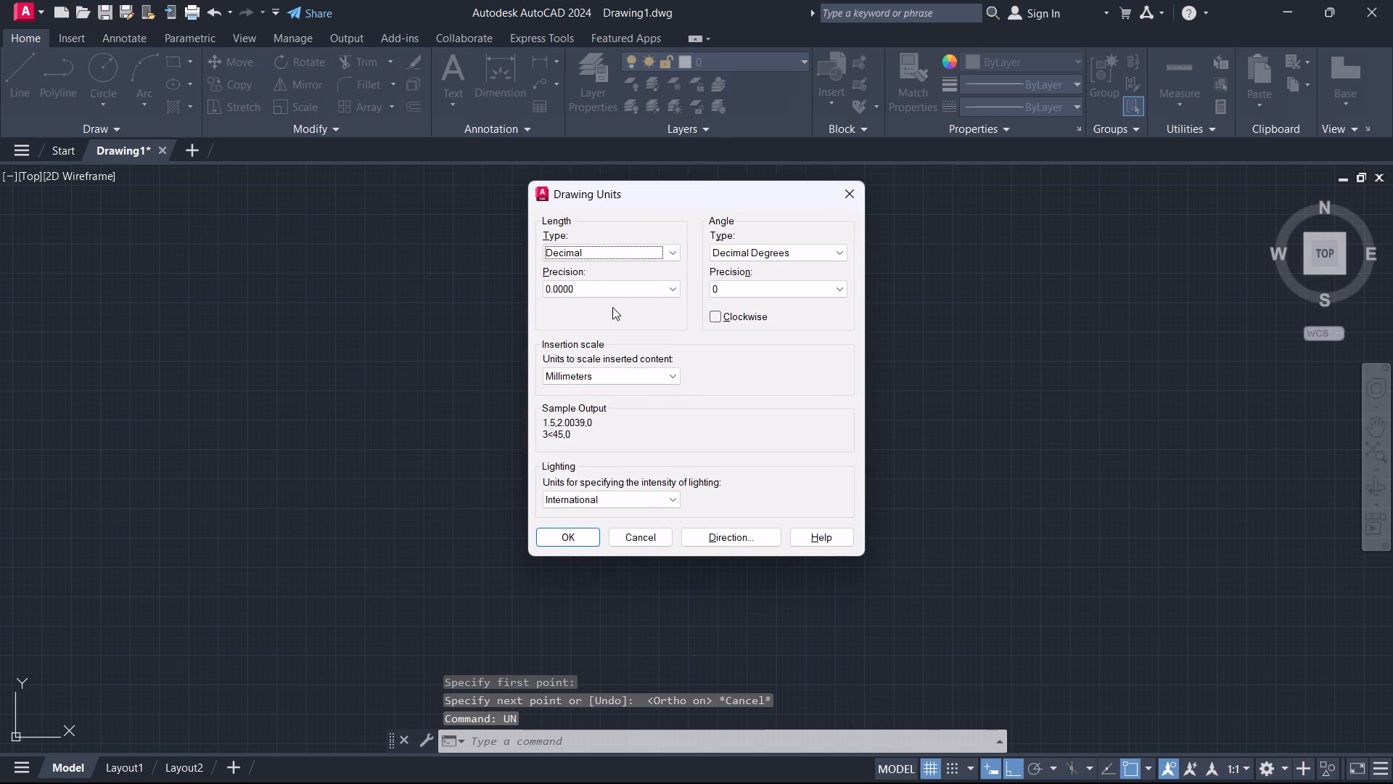
pyautogui.click(625, 258)
pyautogui.click(624, 288)
pyautogui.click(624, 288)
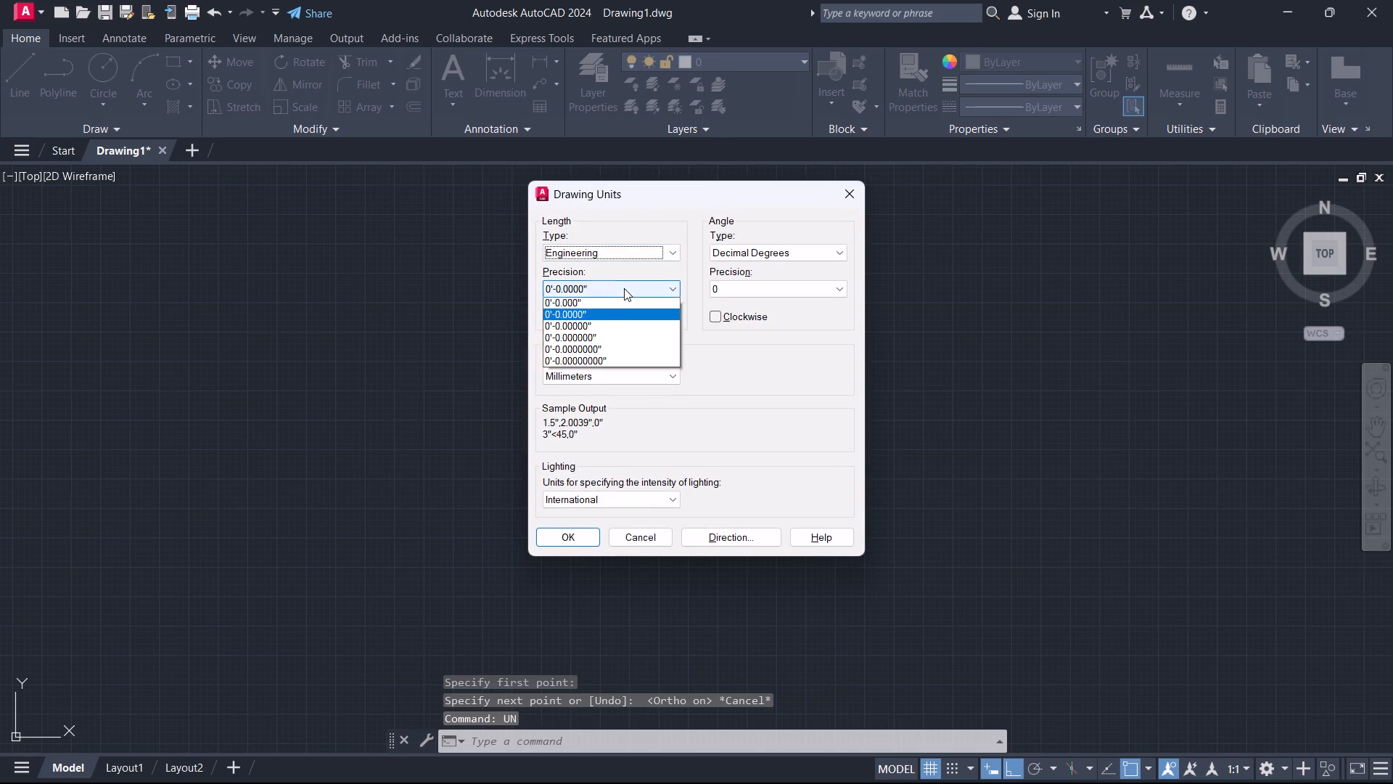
pyautogui.click(617, 314)
pyautogui.click(615, 377)
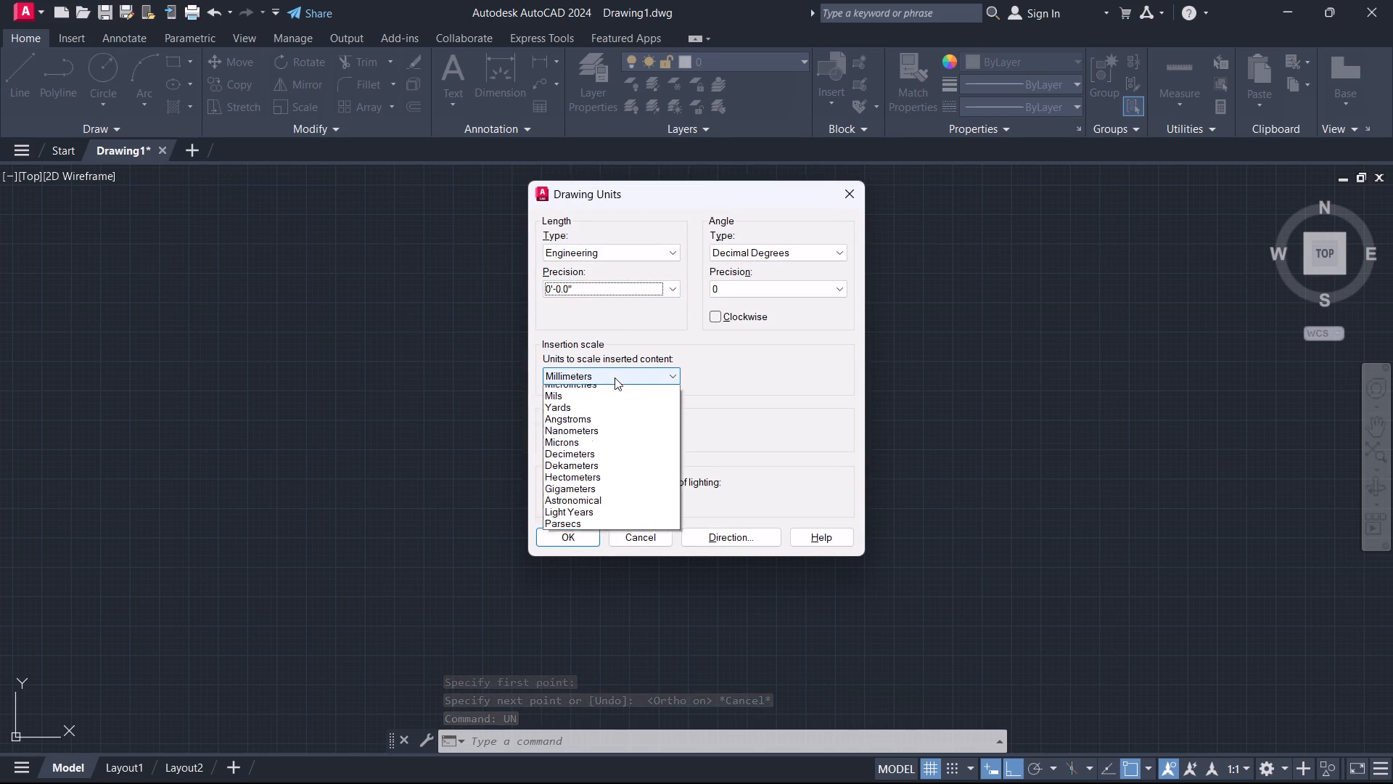
pyautogui.click(628, 408)
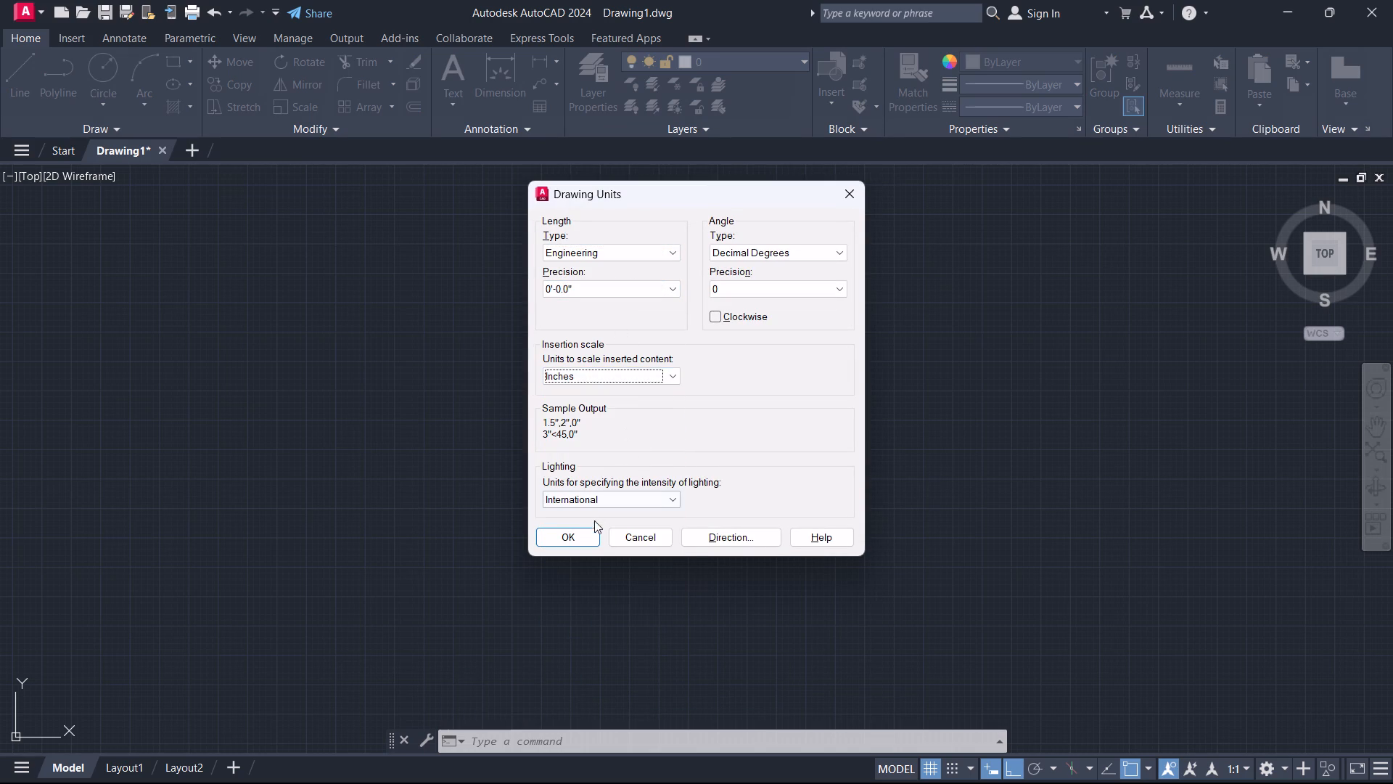
pyautogui.click(588, 534)
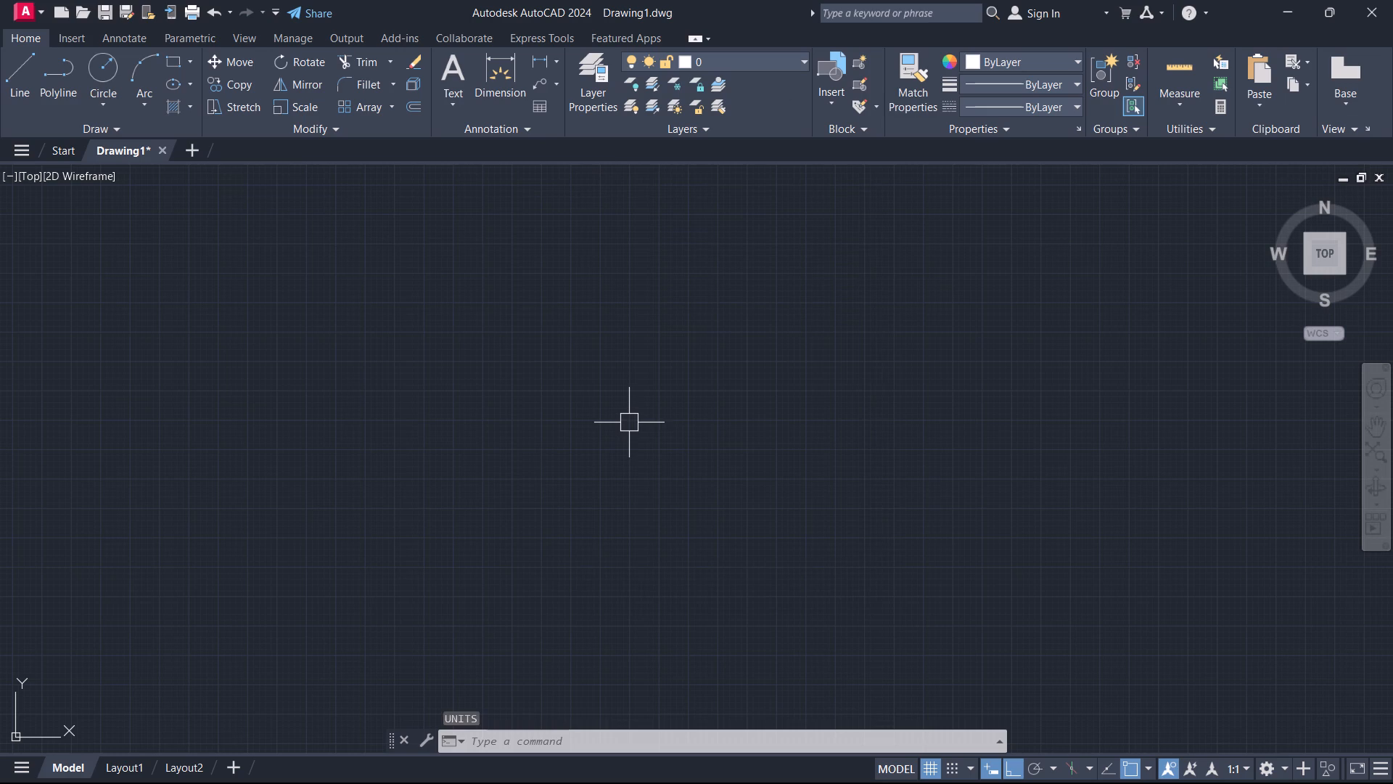
# Modify the ISO-25 dimension style to use a text height of 6".
pyautogui.write('d')
pyautogui.press('space')
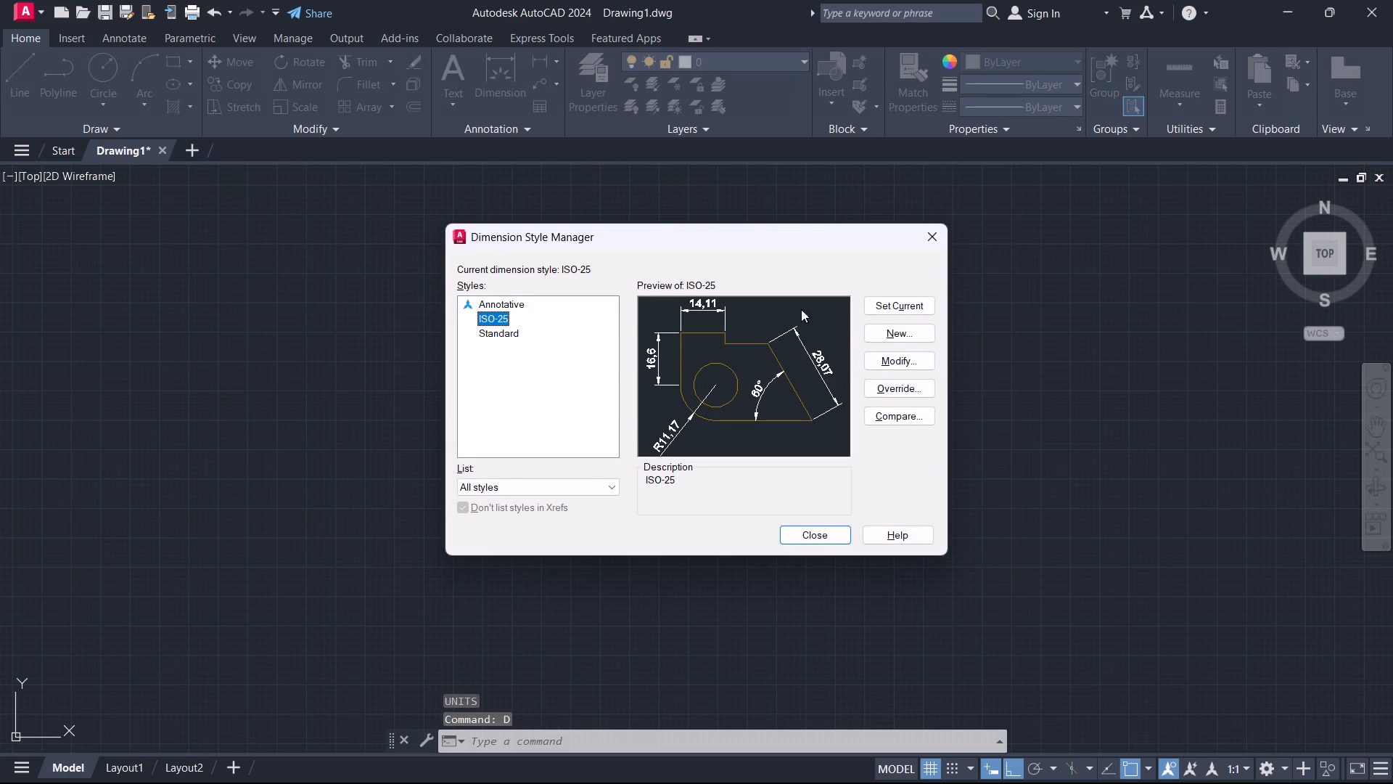
pyautogui.click(906, 367)
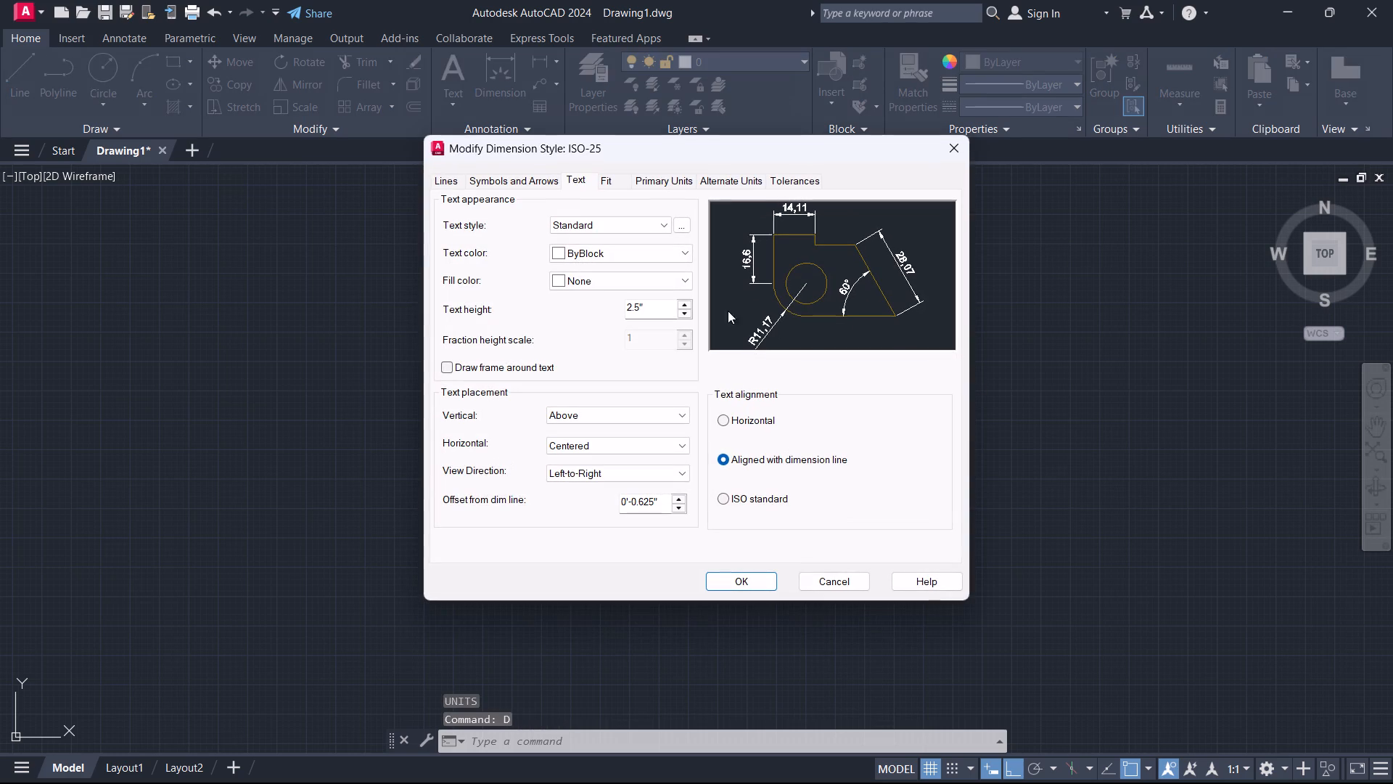
pyautogui.moveTo(654, 311); pyautogui.dragTo(562, 318)
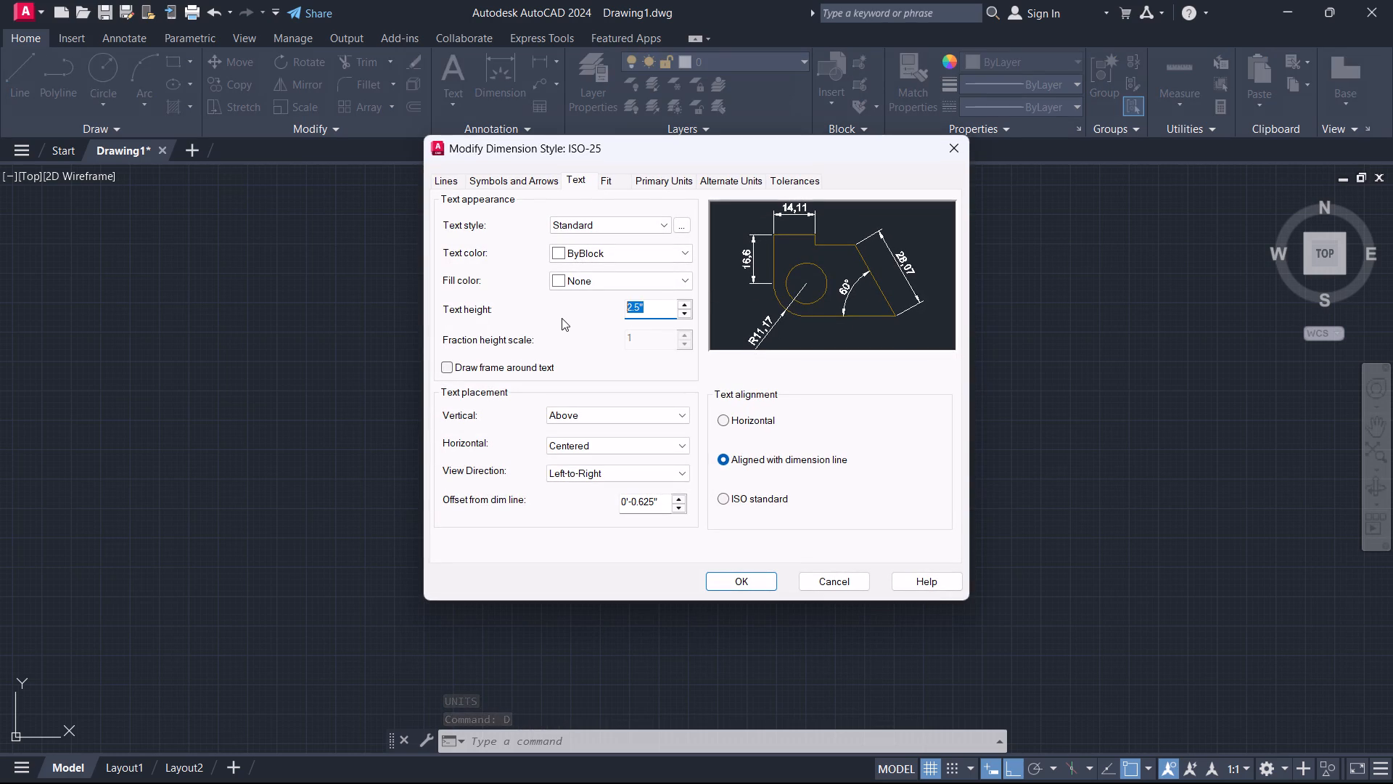
pyautogui.press('6')
pyautogui.press('Return')
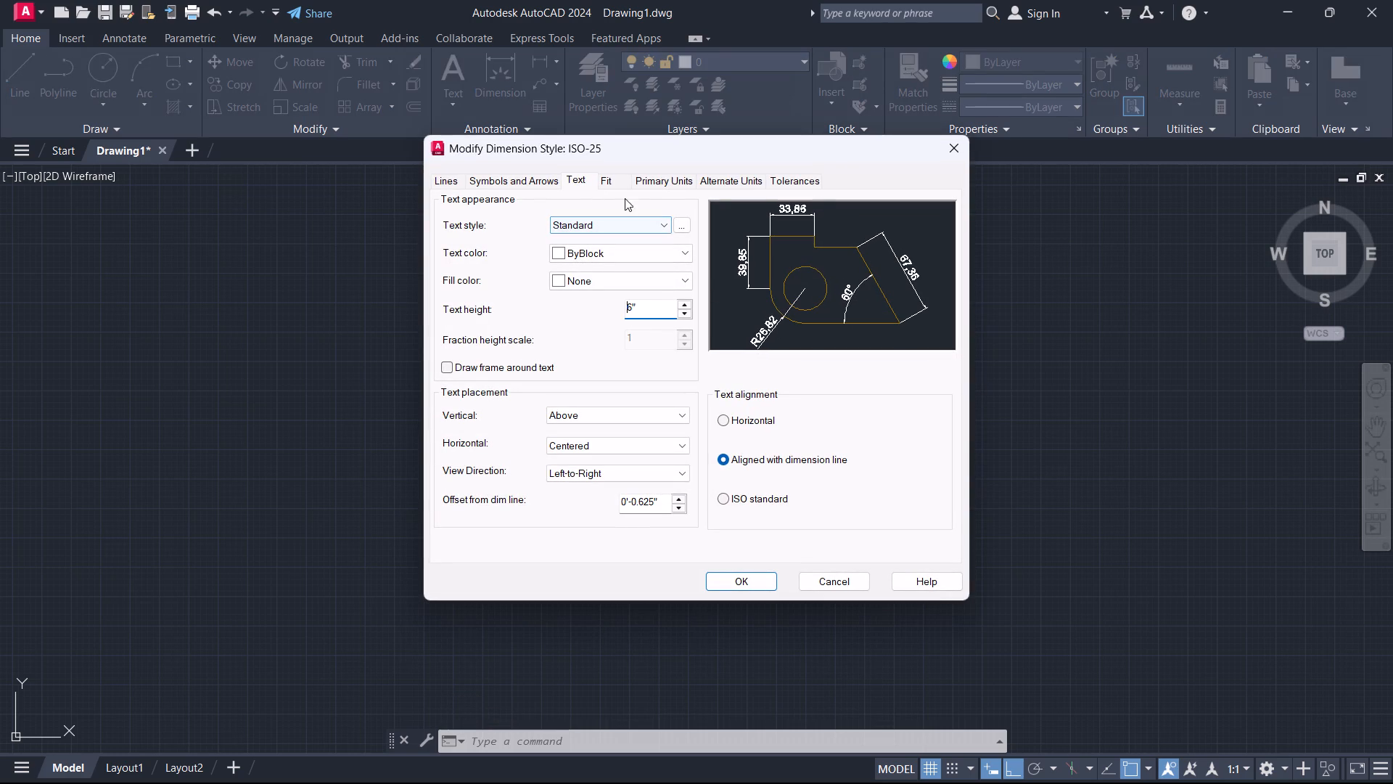
# Set the ISO-25 style's primary unit format to Engineering and make the style current.
pyautogui.click(649, 182)
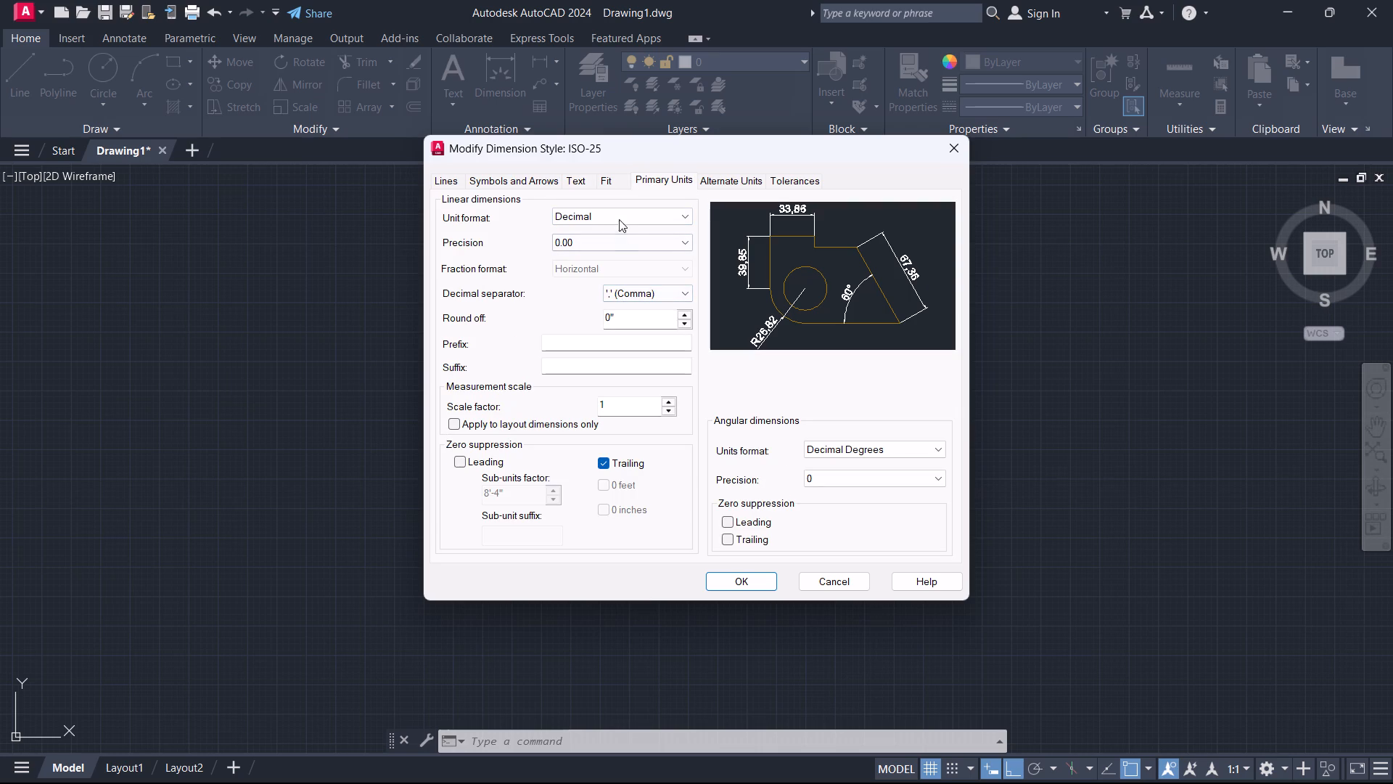
pyautogui.click(622, 219)
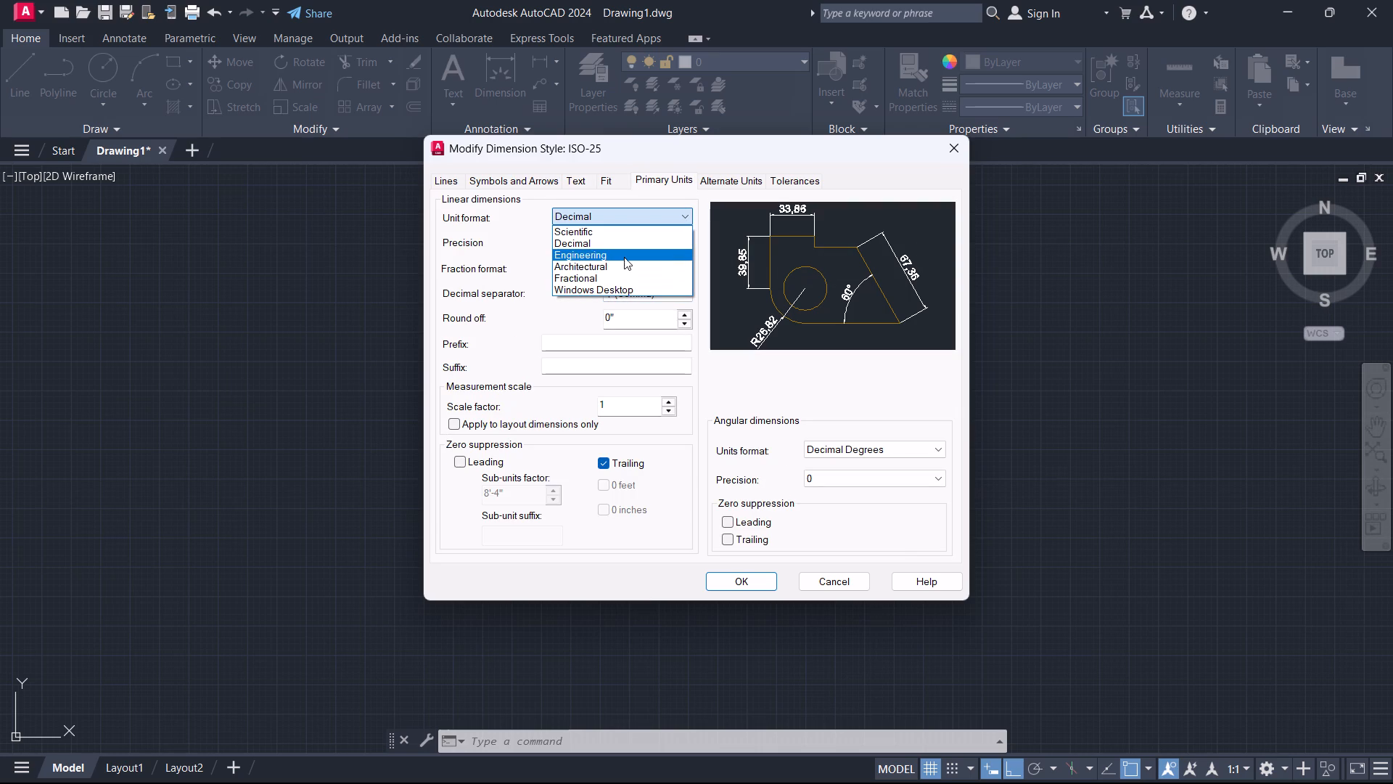
pyautogui.click(625, 256)
pyautogui.click(751, 581)
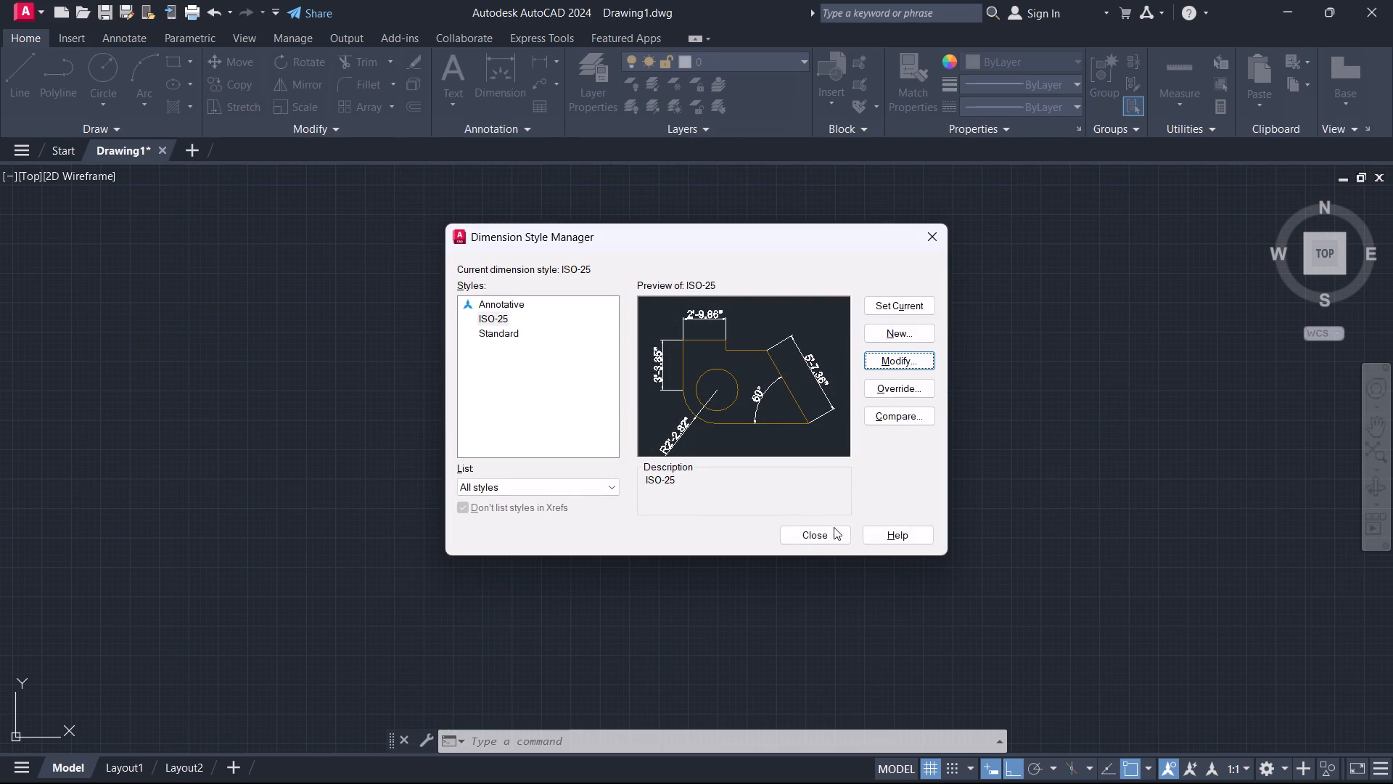
pyautogui.click(907, 305)
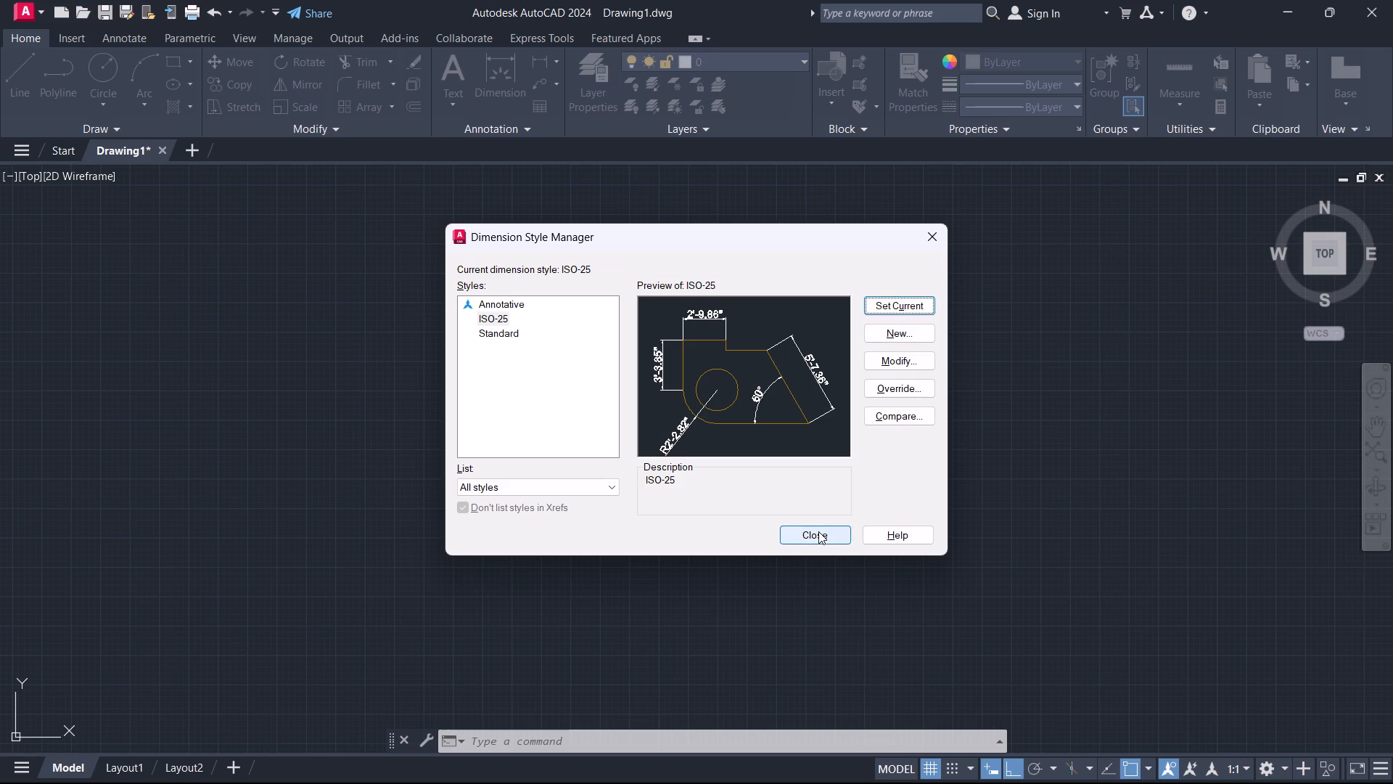
pyautogui.click(818, 531)
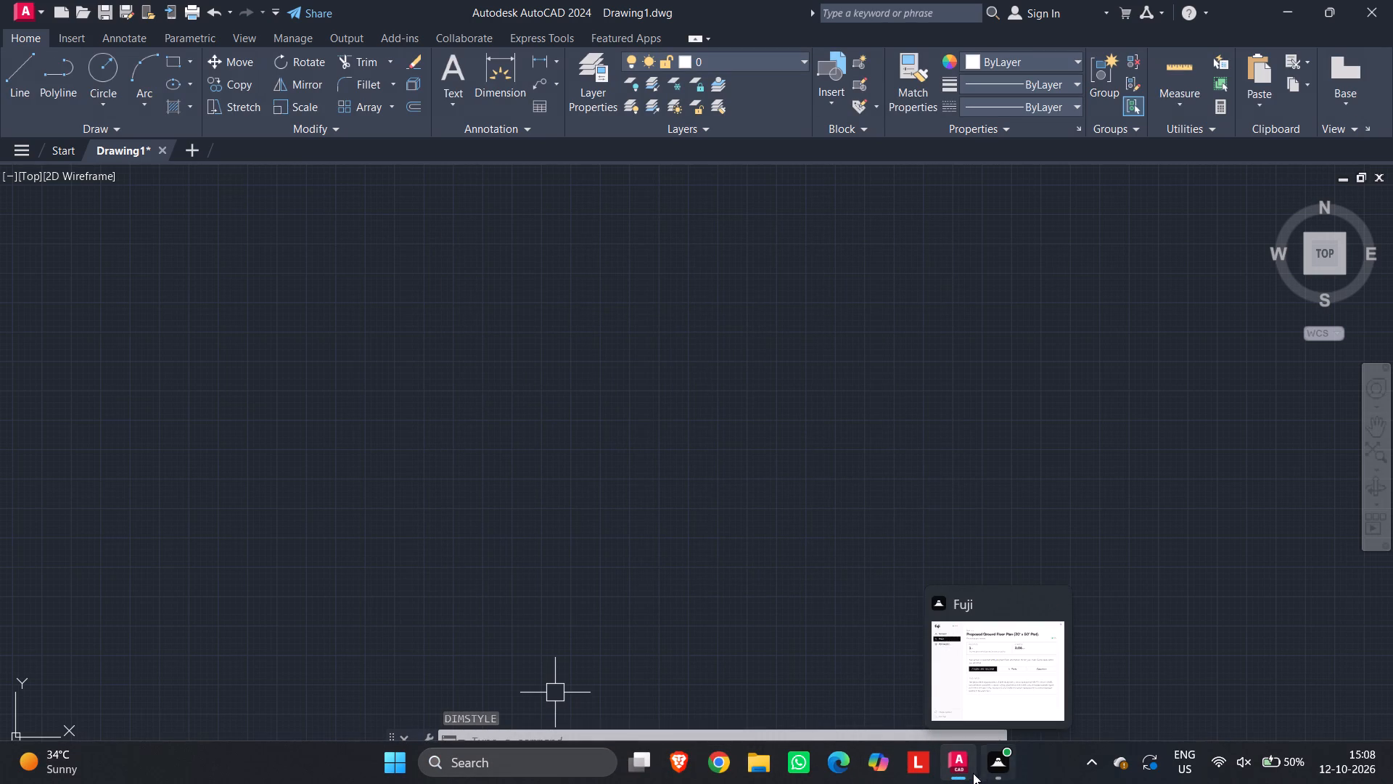
# In File Explorer, copy the name of the "Proposed Ground Floor Plan (30' x 50' Plot)" PDF in Downloads.
pyautogui.click(763, 769)
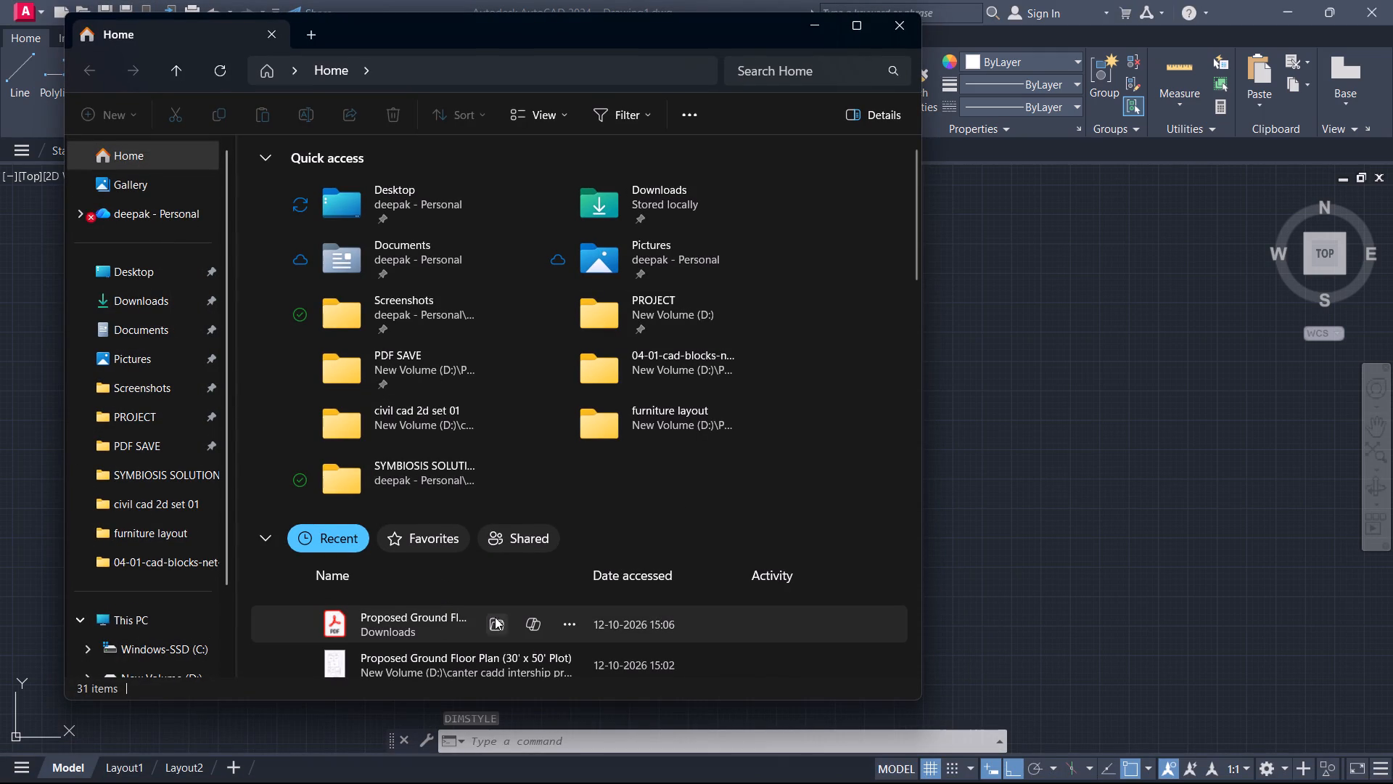
pyautogui.click(495, 617)
pyautogui.click(447, 195)
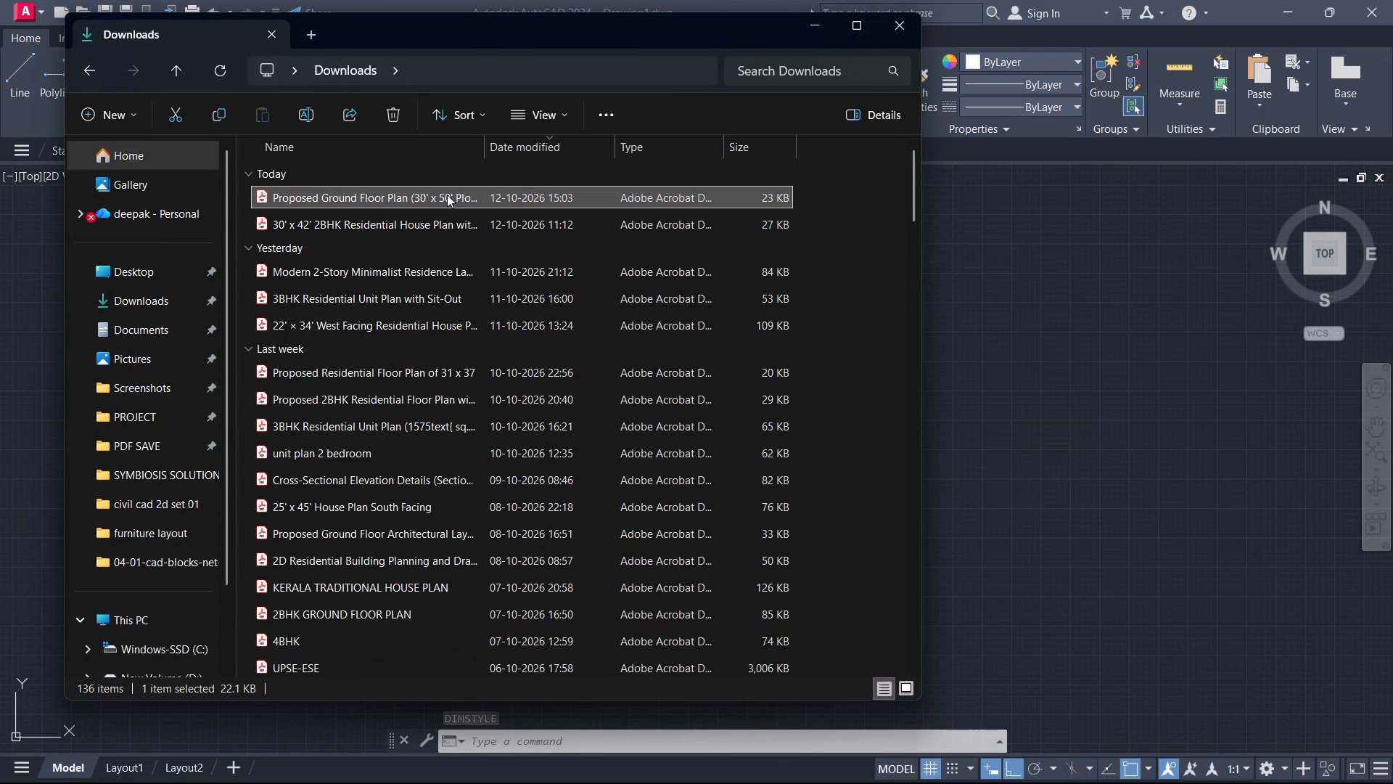
pyautogui.hotkey('ctrl', 'c')
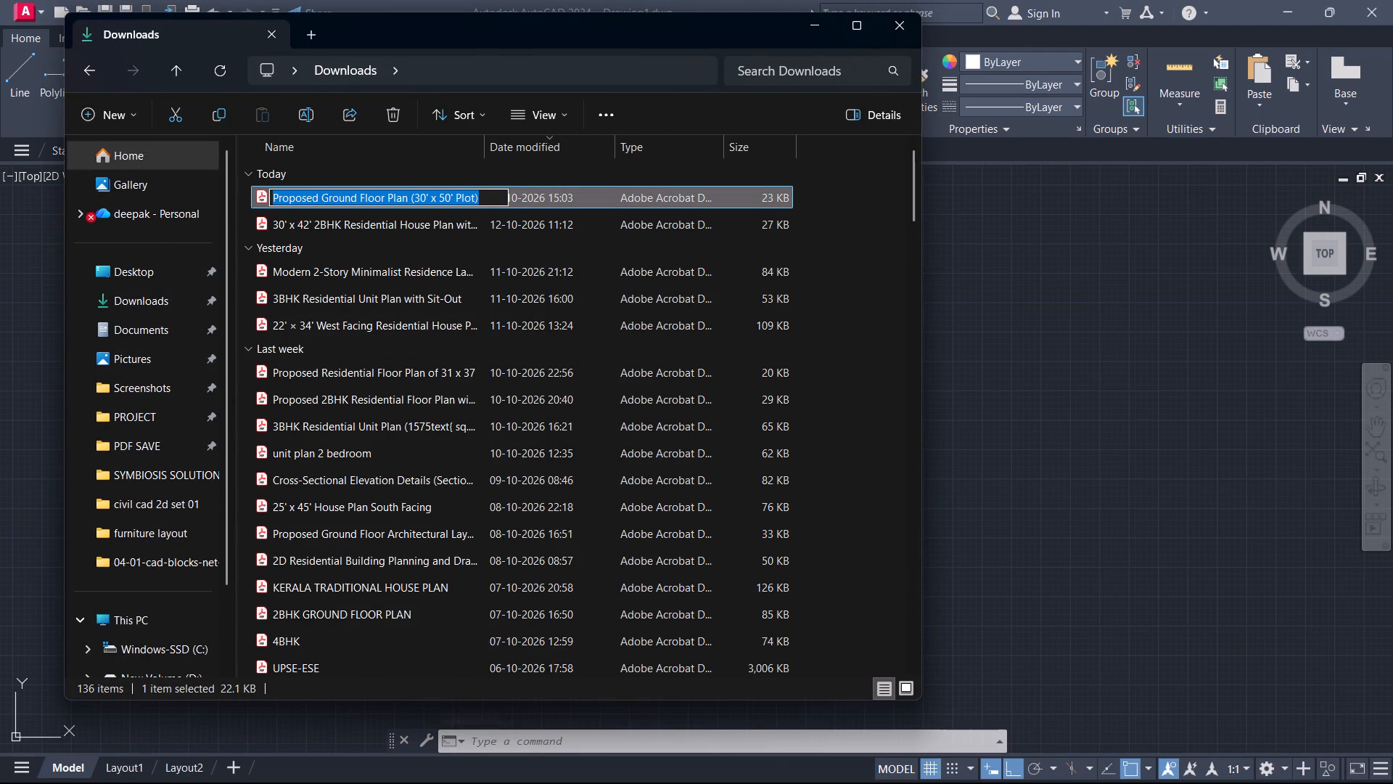
pyautogui.click(906, 28)
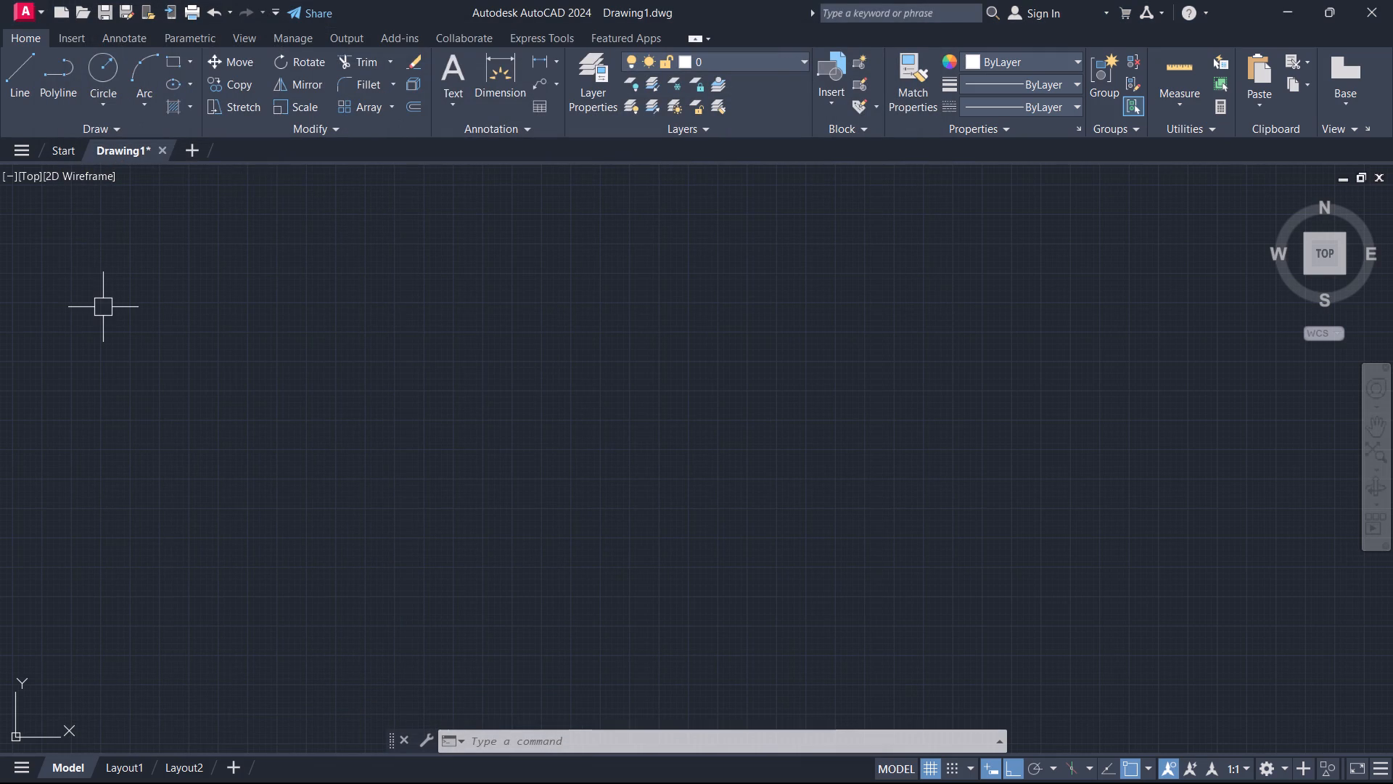
# Save the drawing as "Proposed Ground Floor Plan (30' x 50' Plot)" in the Desktop folder SYMBIOSIS SOLUTIONS INTERSHIP PROGRAM.
pyautogui.hotkey('ctrl', 's')
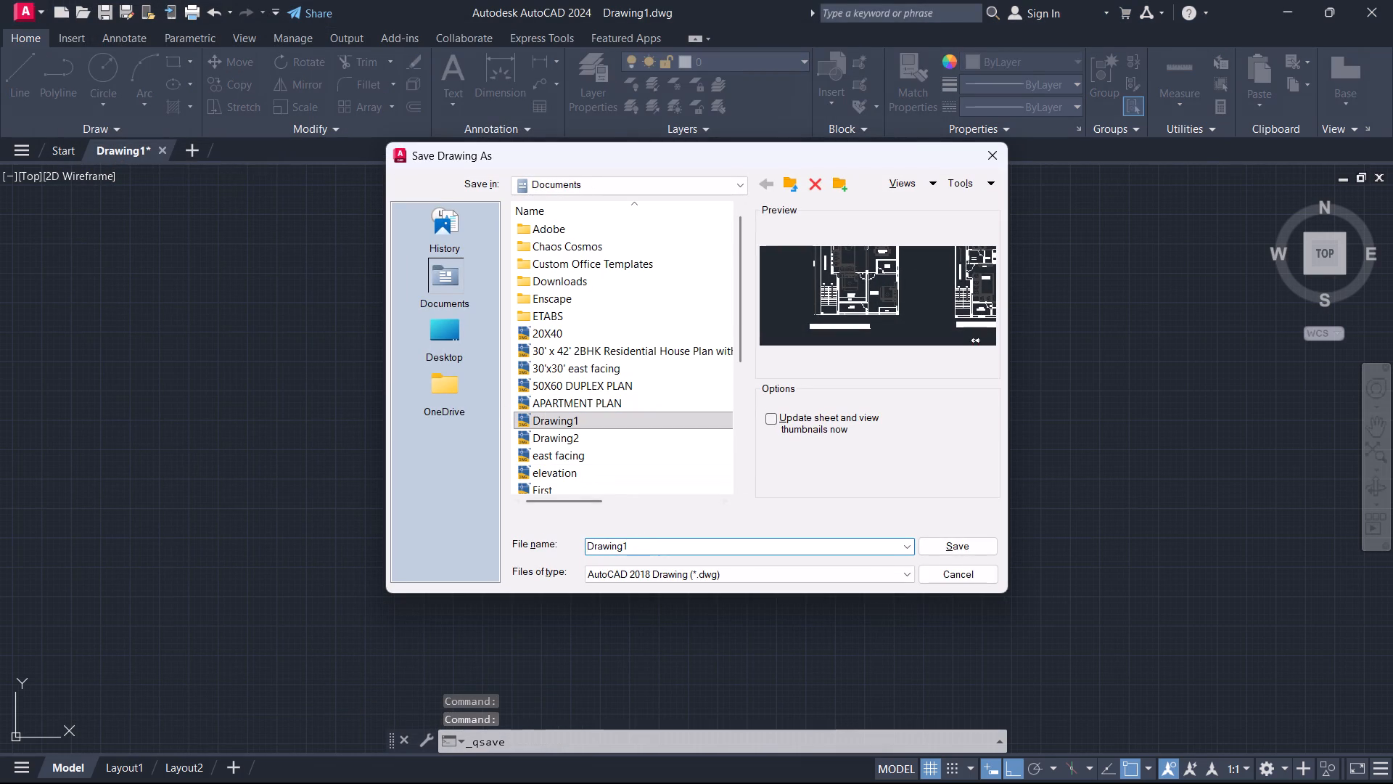
pyautogui.moveTo(648, 546); pyautogui.dragTo(508, 575)
pyautogui.hotkey('ctrl', 'v')
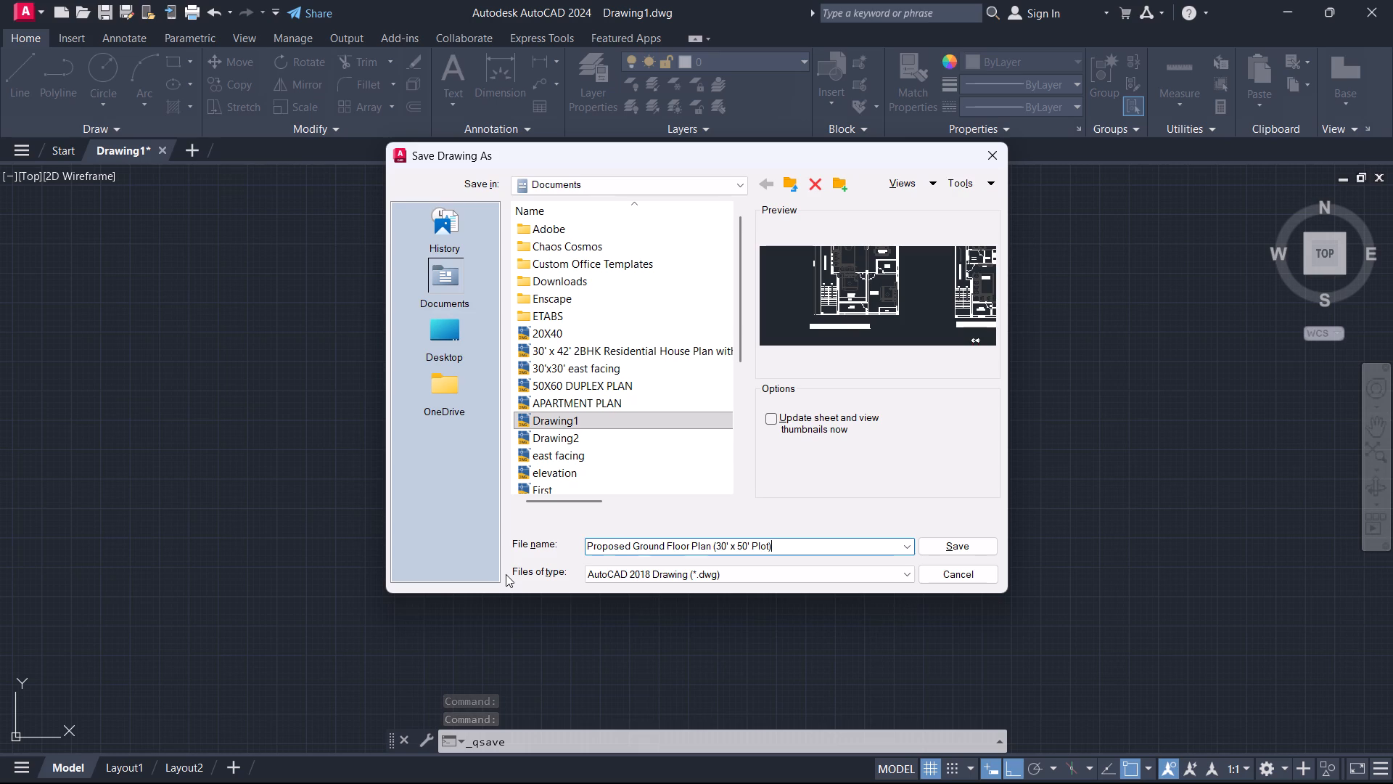
pyautogui.click(424, 335)
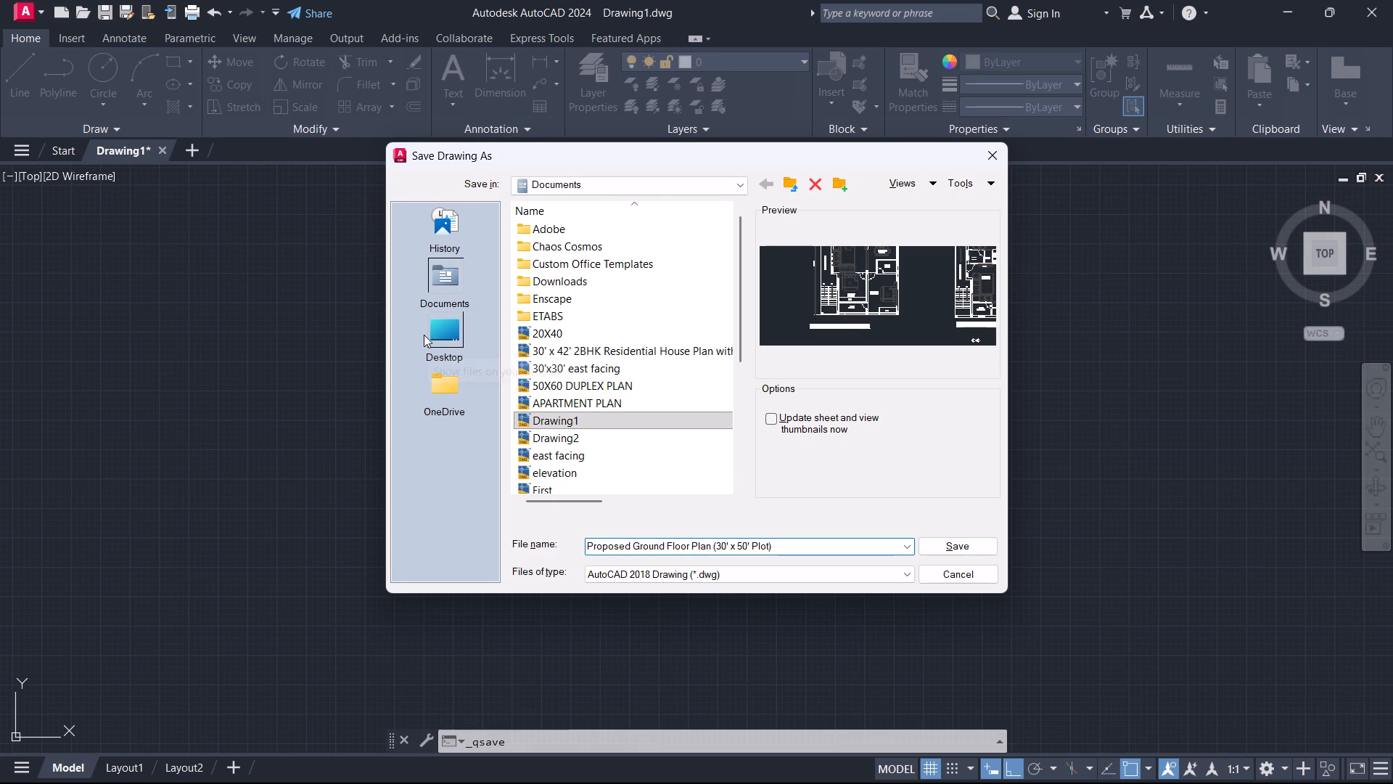
pyautogui.scroll(-2, 527, 370)
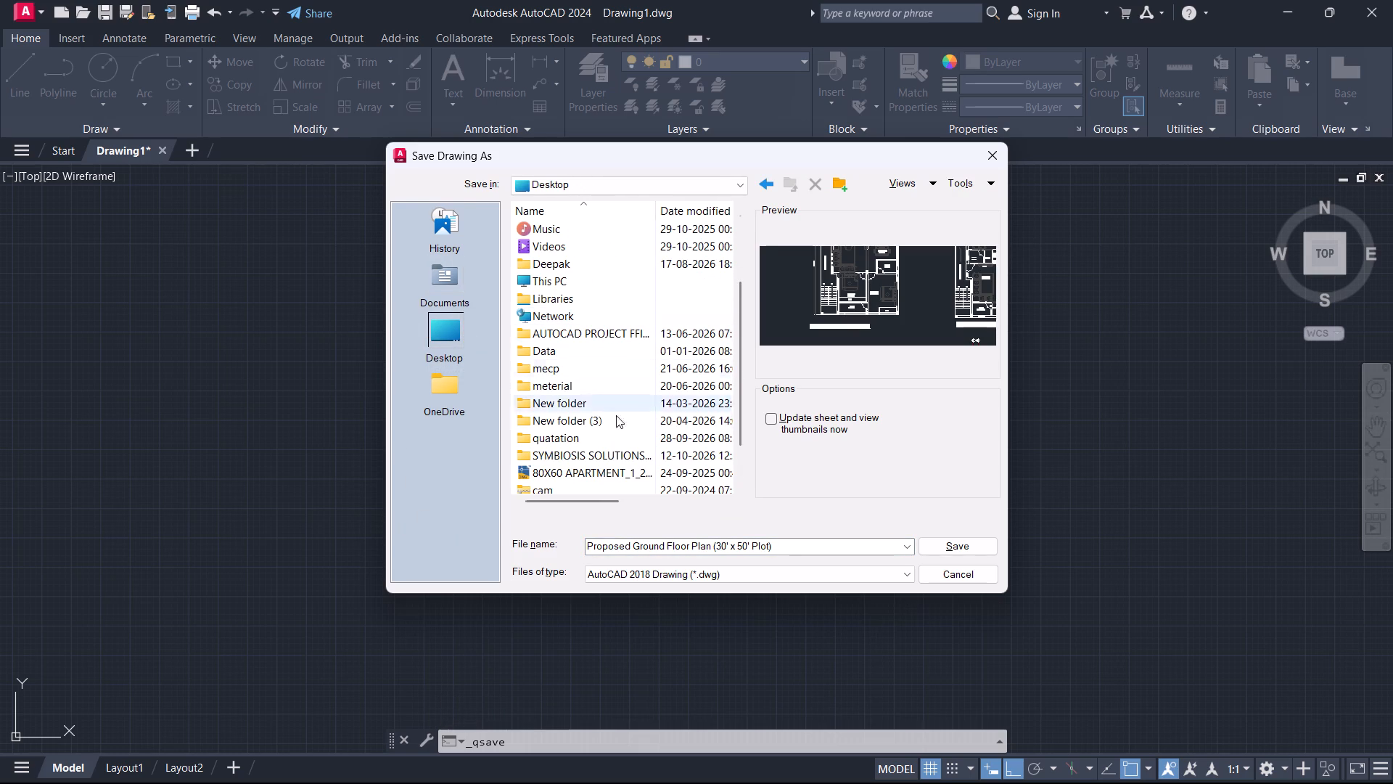
pyautogui.click(632, 458)
pyautogui.click(632, 458)
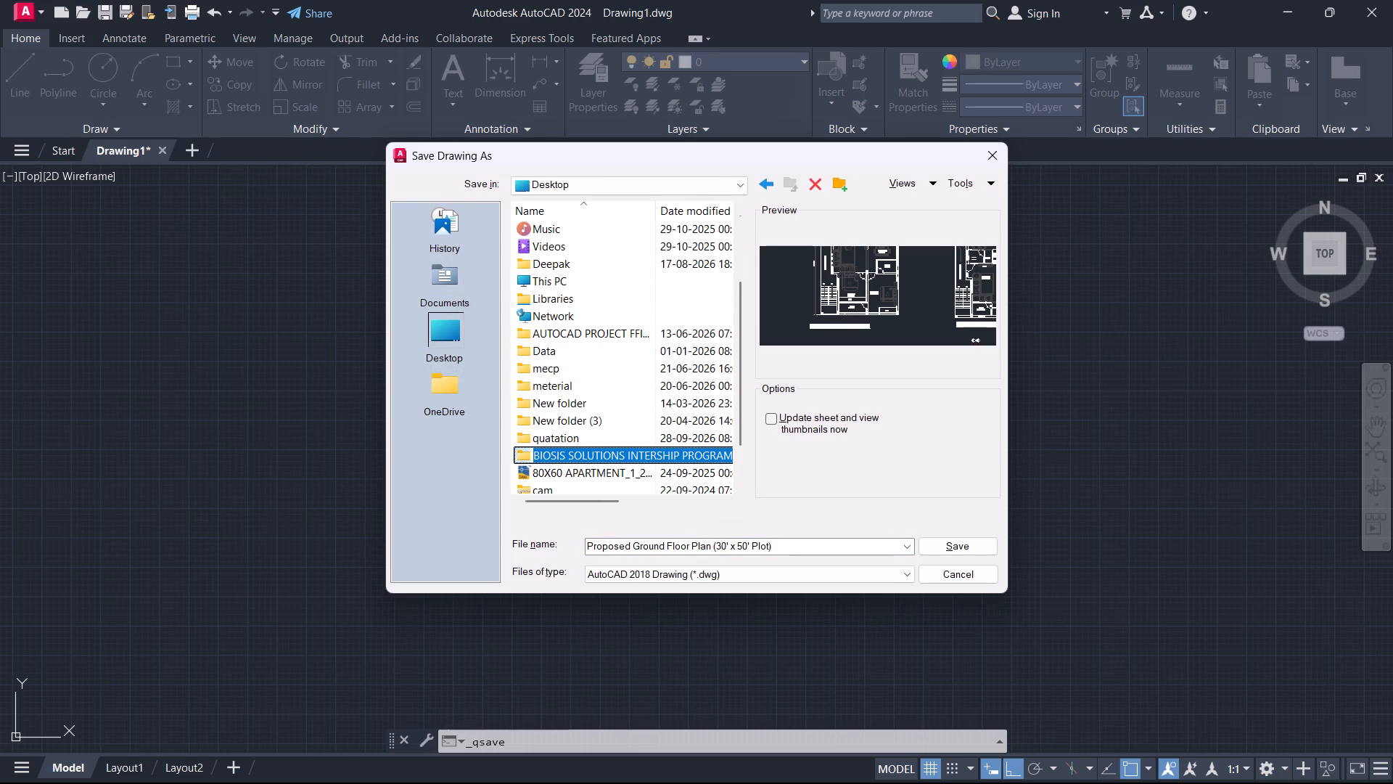
pyautogui.click(570, 421)
pyautogui.doubleClick(554, 452)
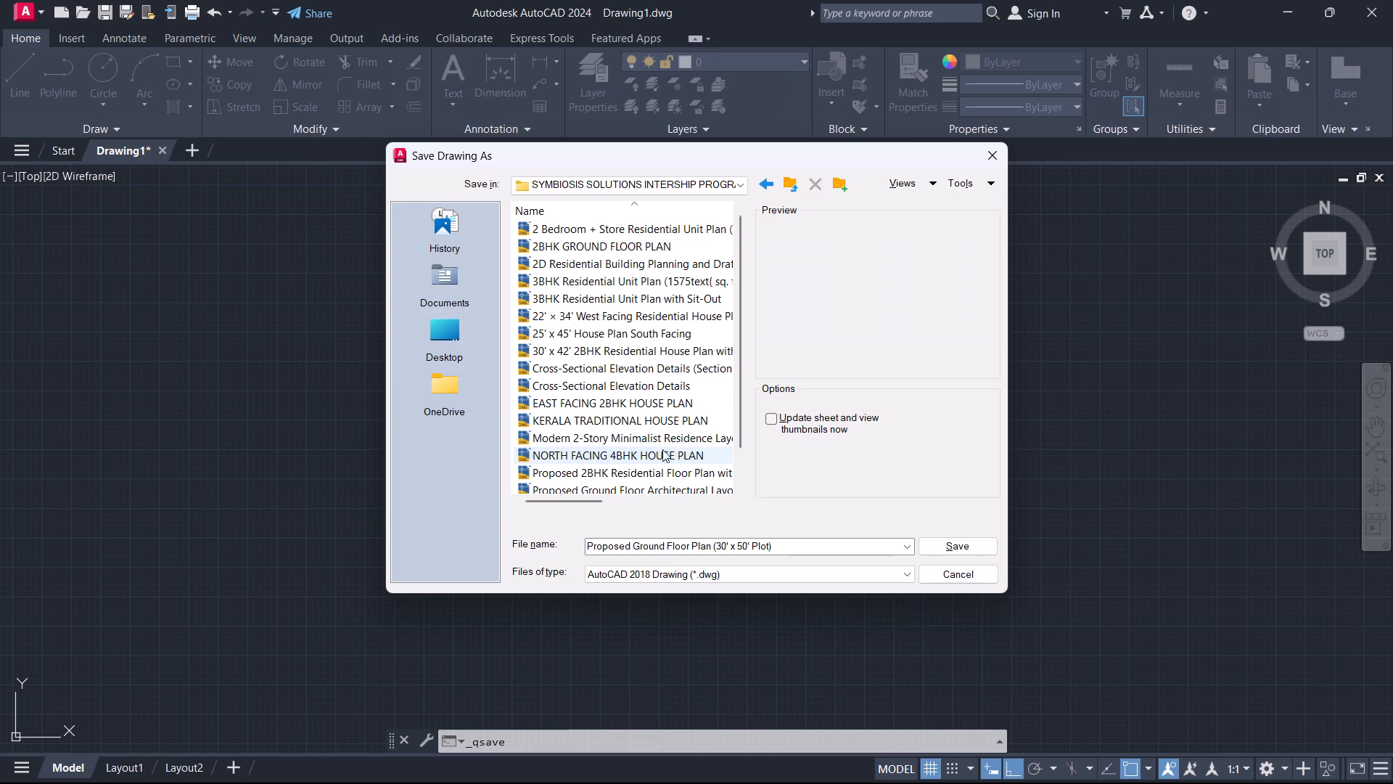
pyautogui.click(945, 545)
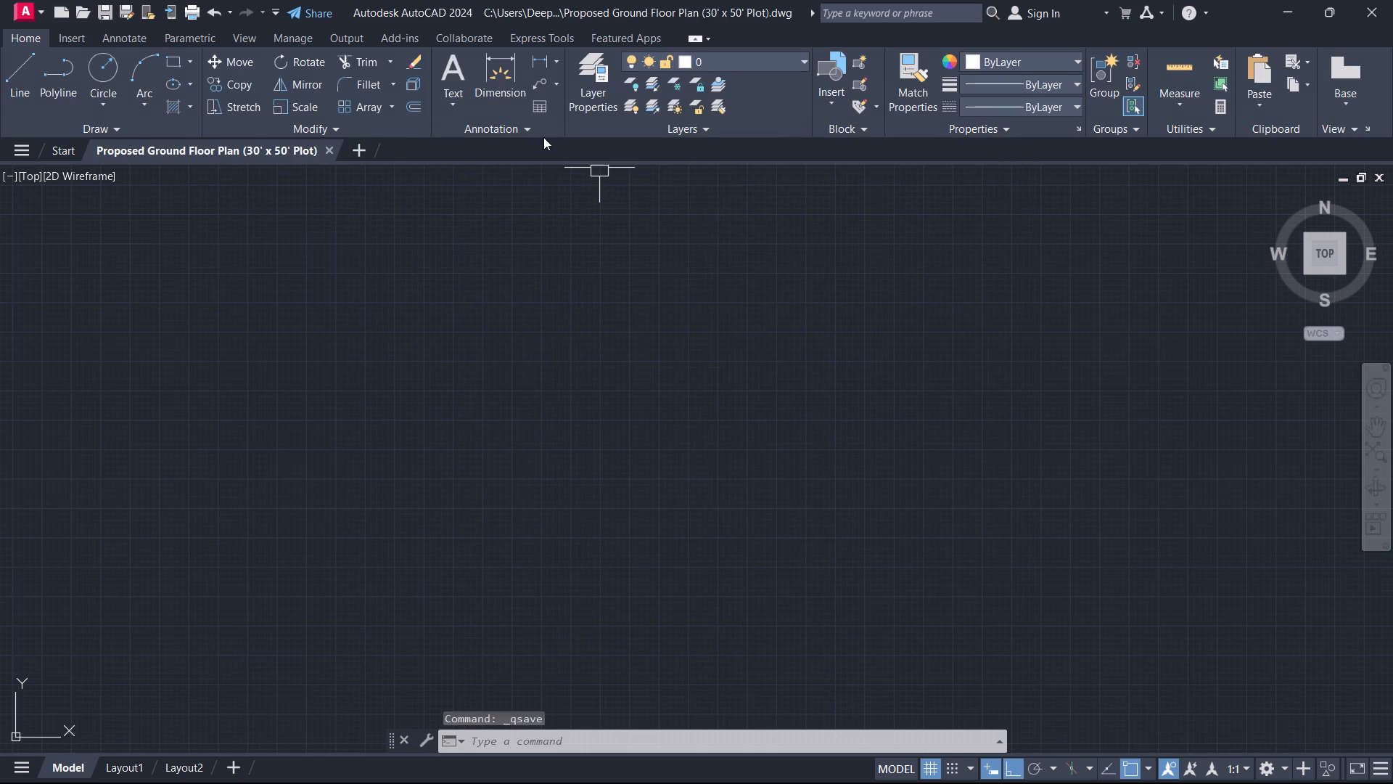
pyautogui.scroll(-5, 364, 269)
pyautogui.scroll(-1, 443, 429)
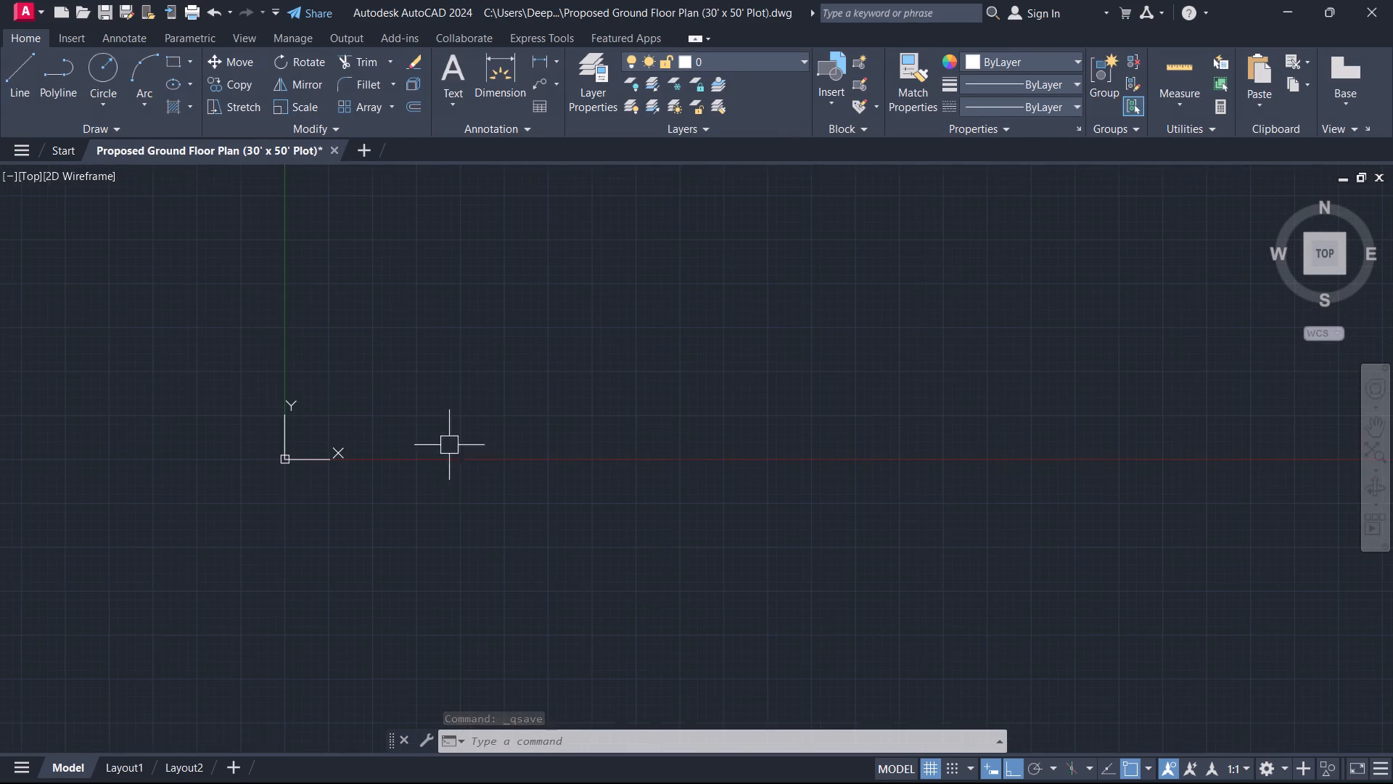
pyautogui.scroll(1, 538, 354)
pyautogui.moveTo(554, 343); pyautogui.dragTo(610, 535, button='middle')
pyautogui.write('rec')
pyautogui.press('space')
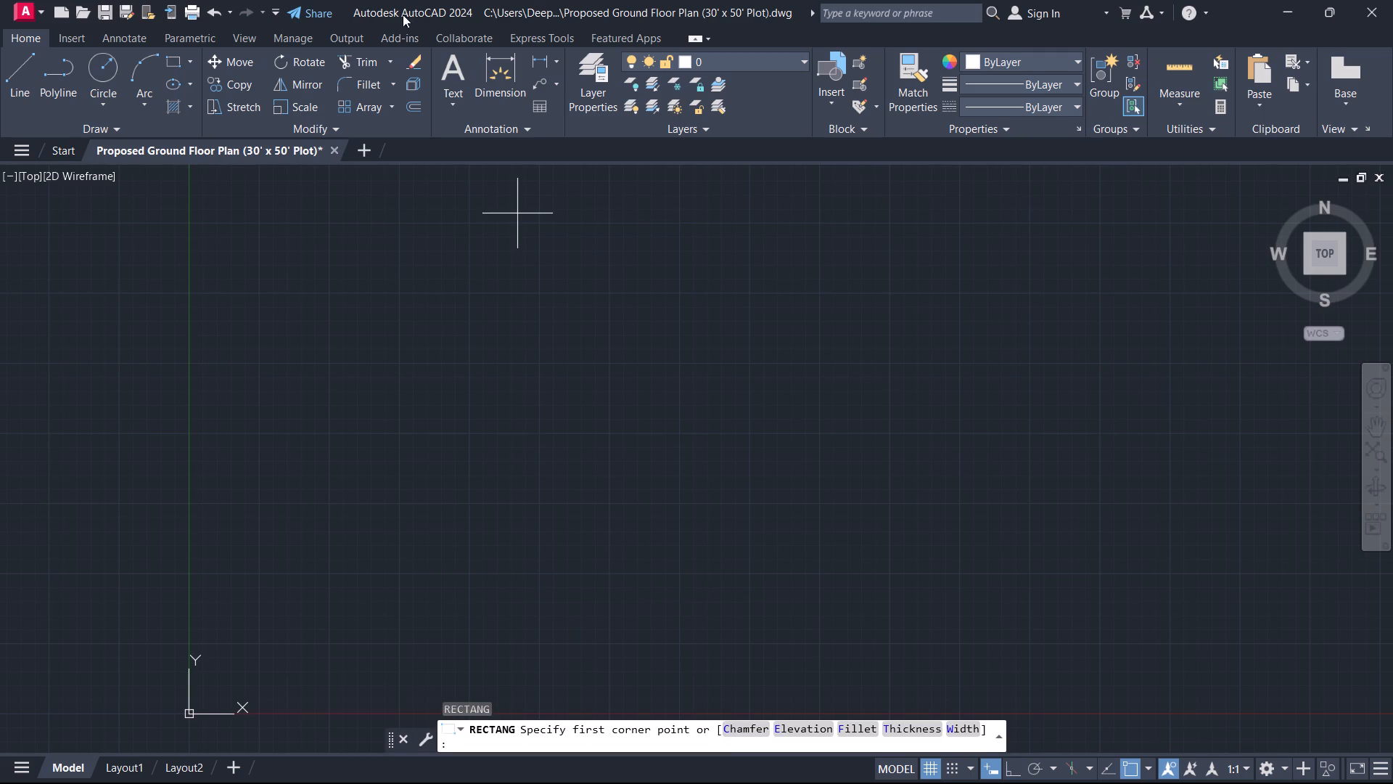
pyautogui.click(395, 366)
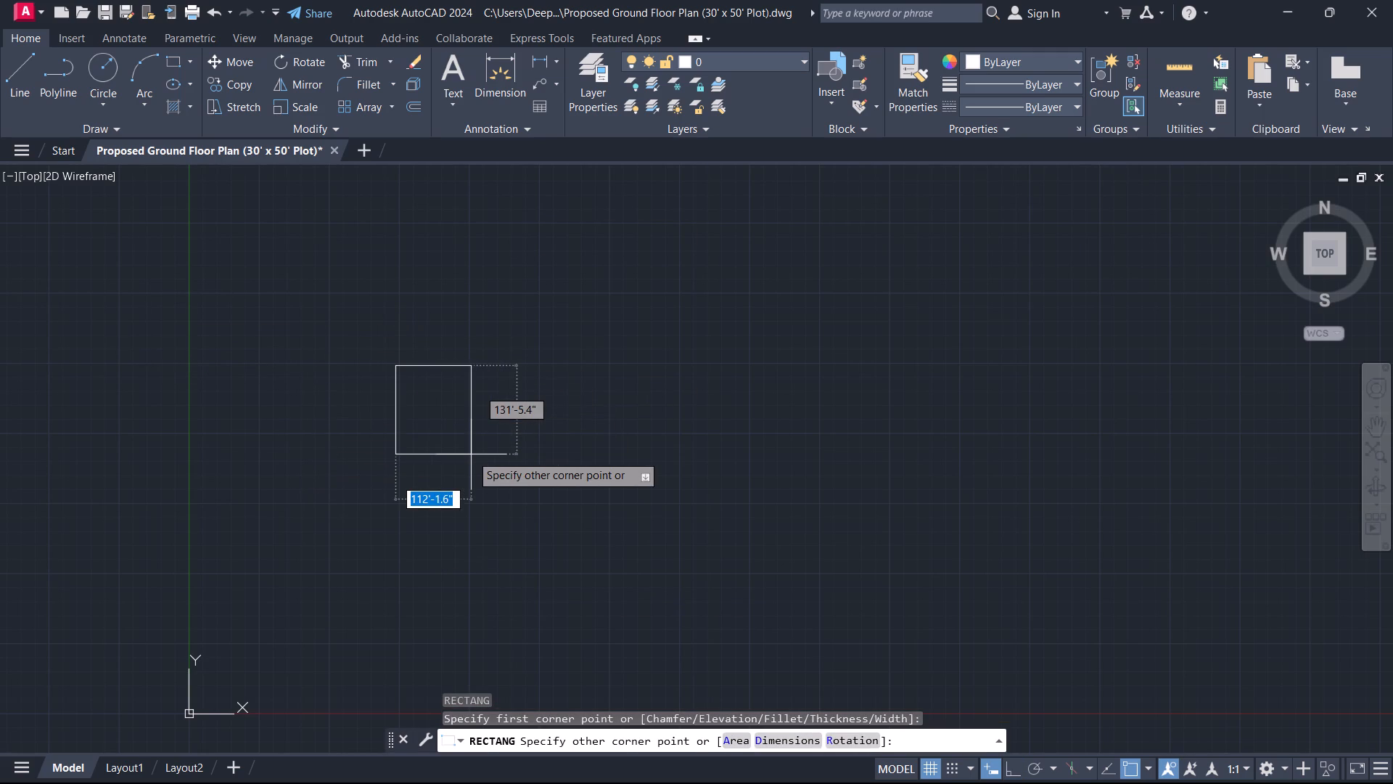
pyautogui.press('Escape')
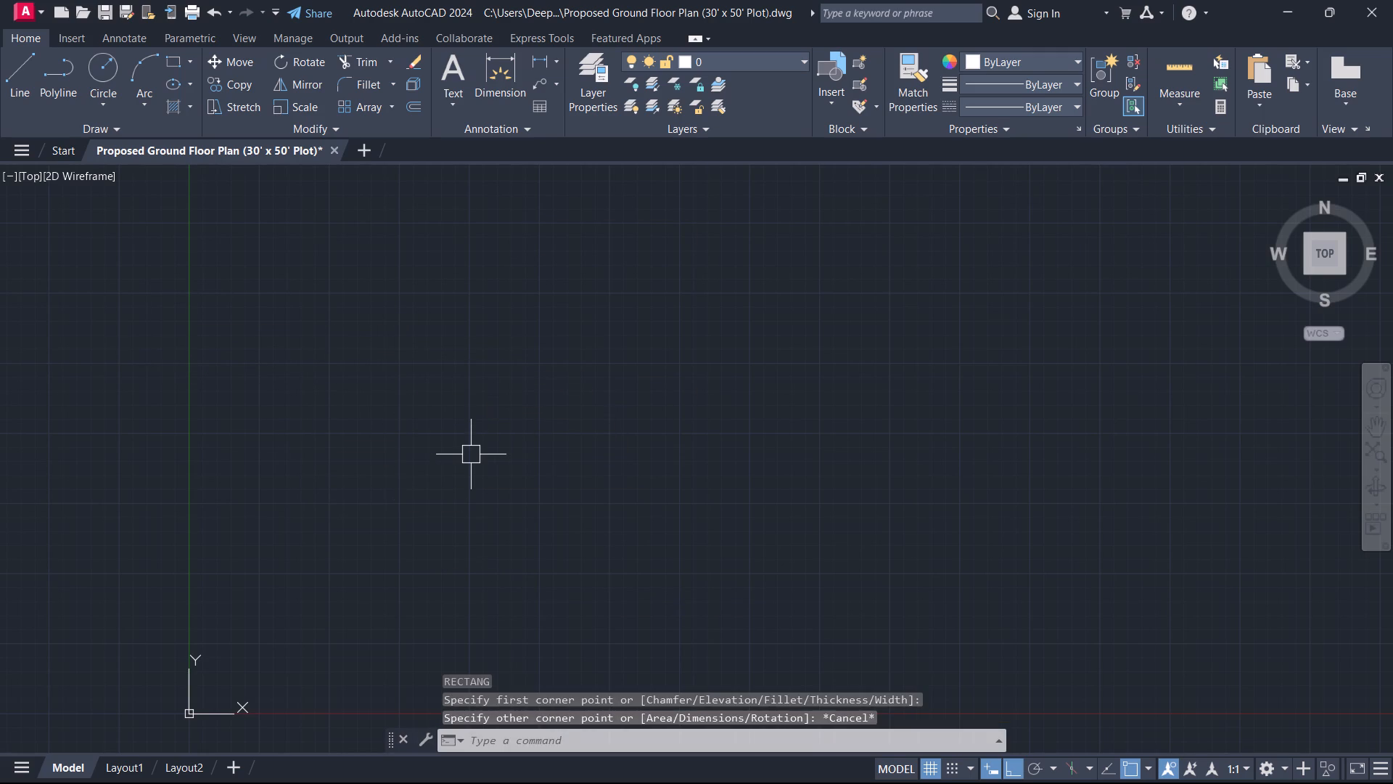
# Modify the ISO-25 dimension style to a text height of 8" with horizontal text alignment, and set it current.
pyautogui.write('d')
pyautogui.press('space')
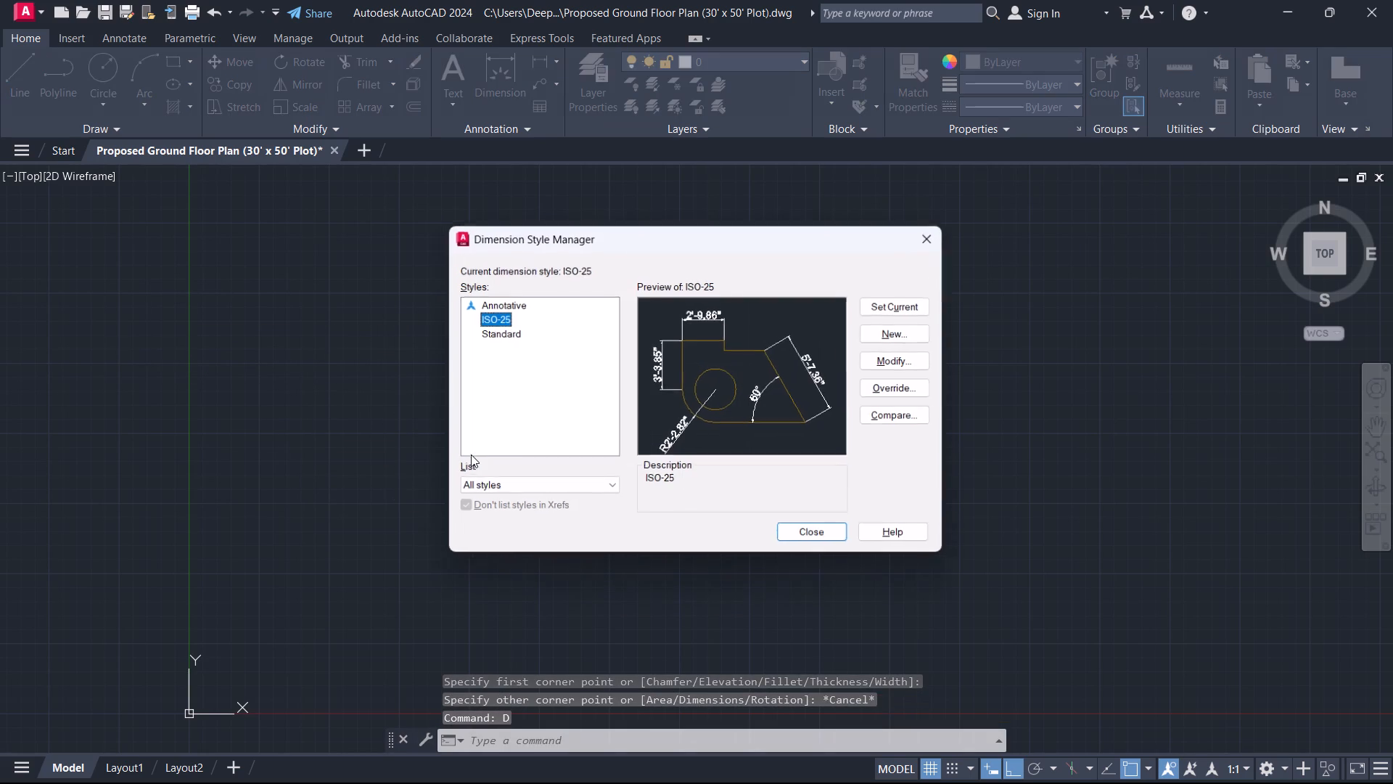
pyautogui.click(884, 358)
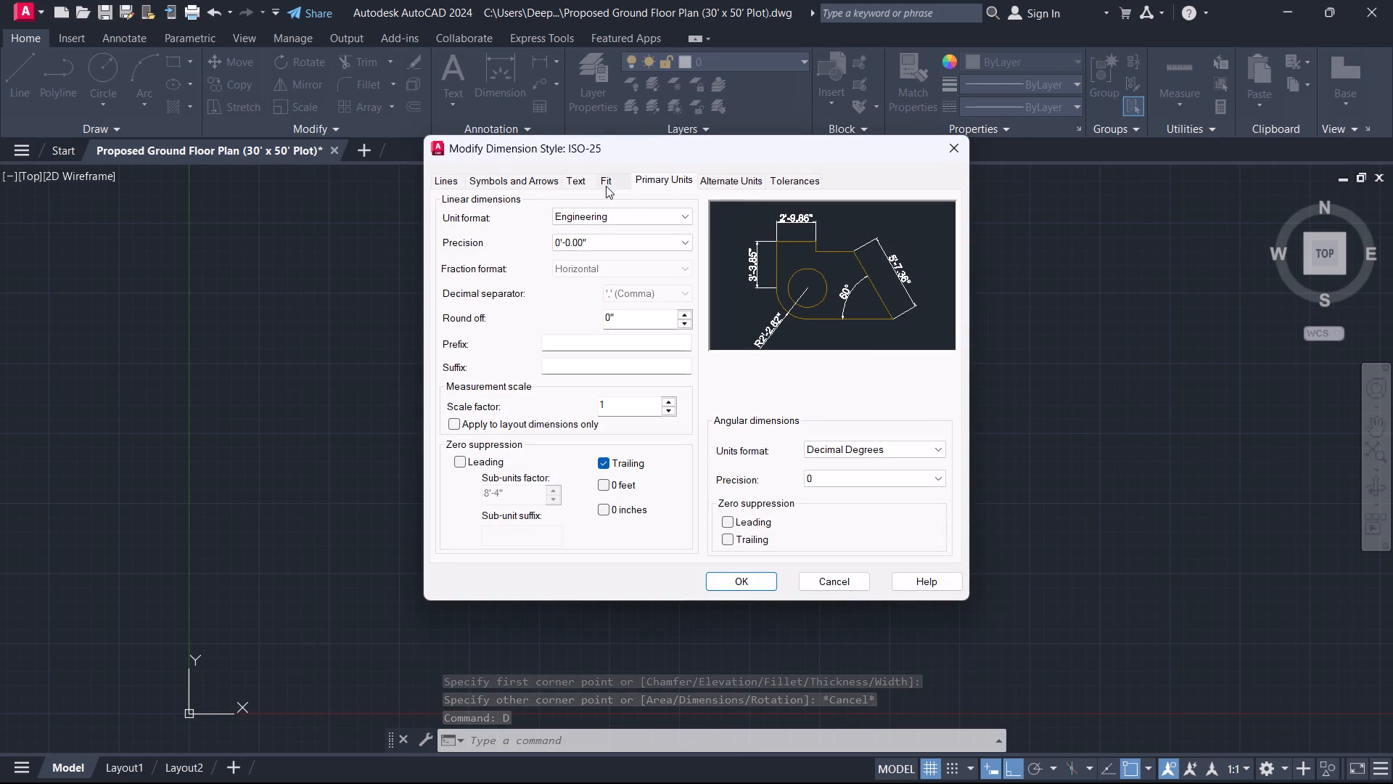
pyautogui.click(580, 185)
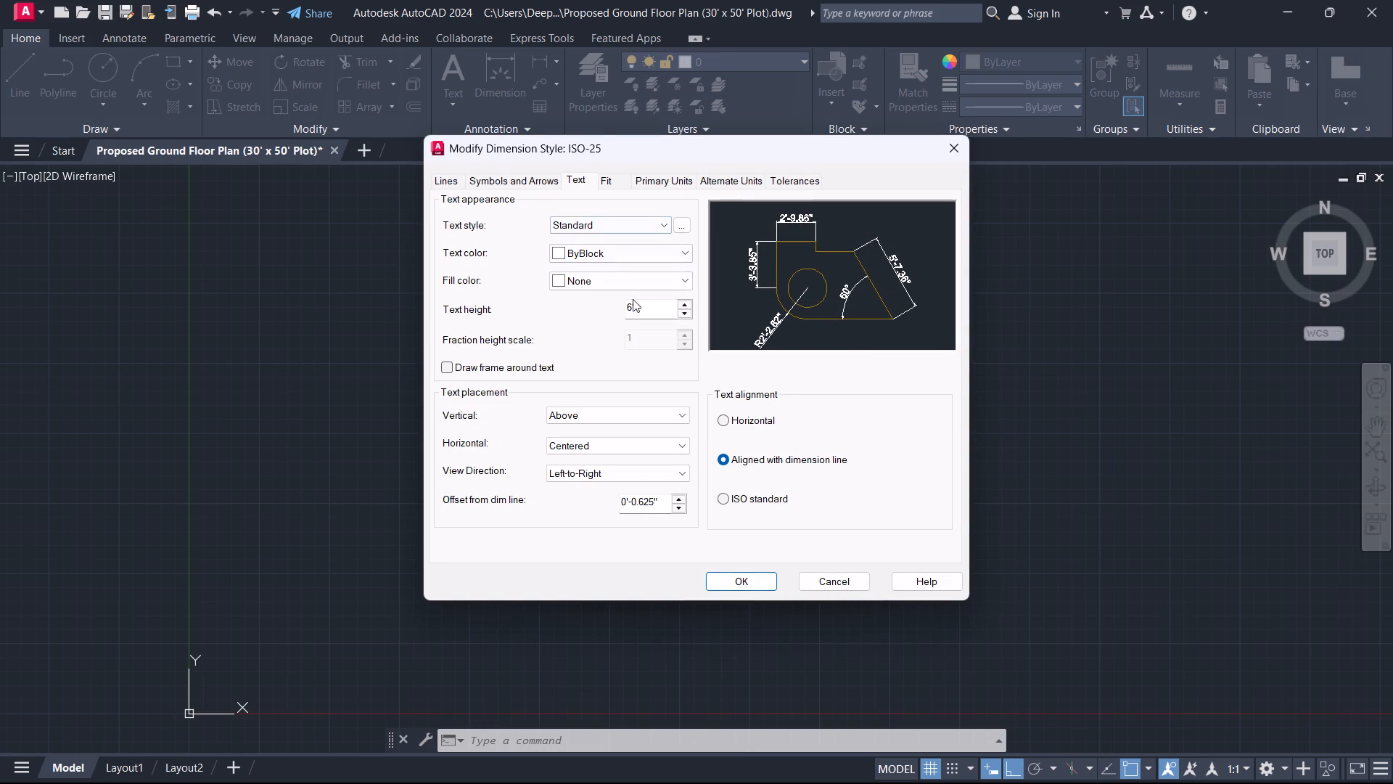
pyautogui.moveTo(660, 312); pyautogui.dragTo(649, 309)
pyautogui.moveTo(649, 309); pyautogui.dragTo(511, 301)
pyautogui.press('8')
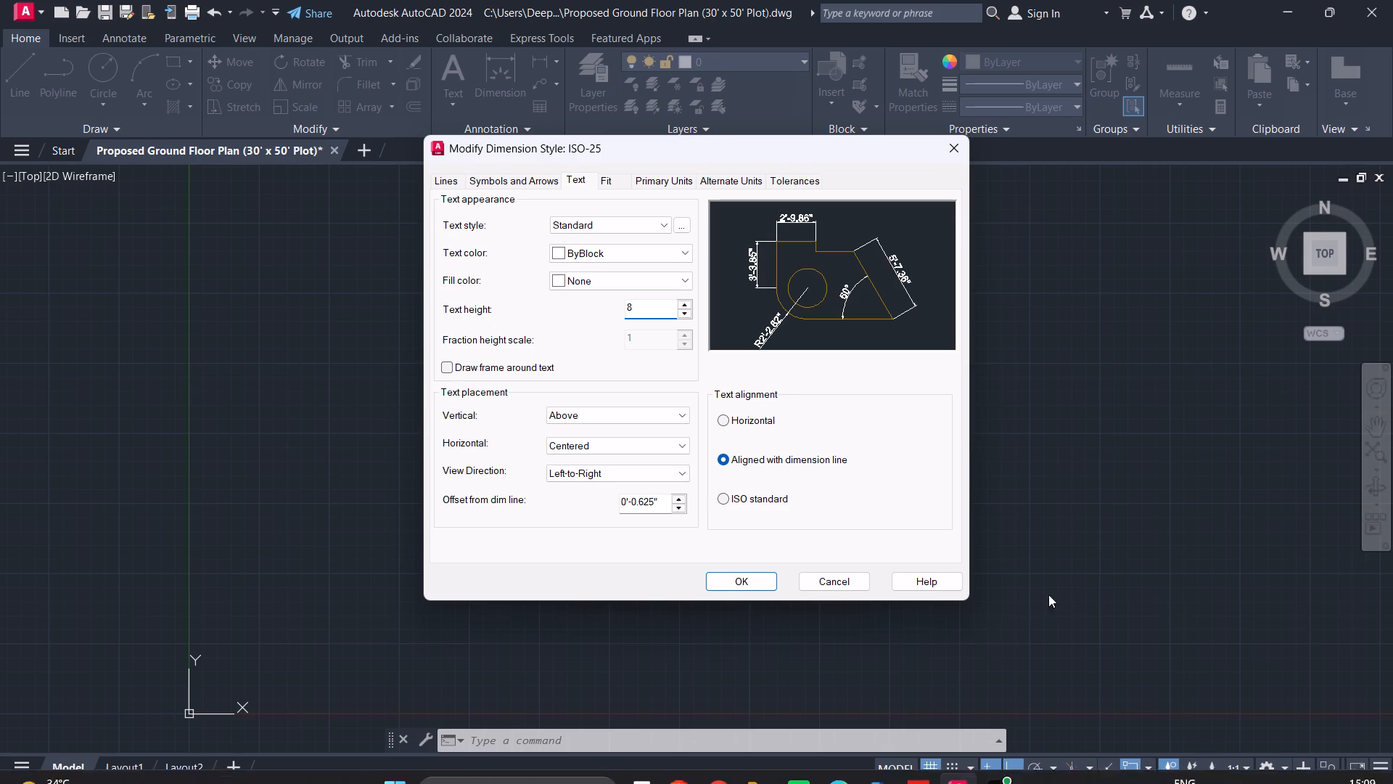
pyautogui.click(726, 415)
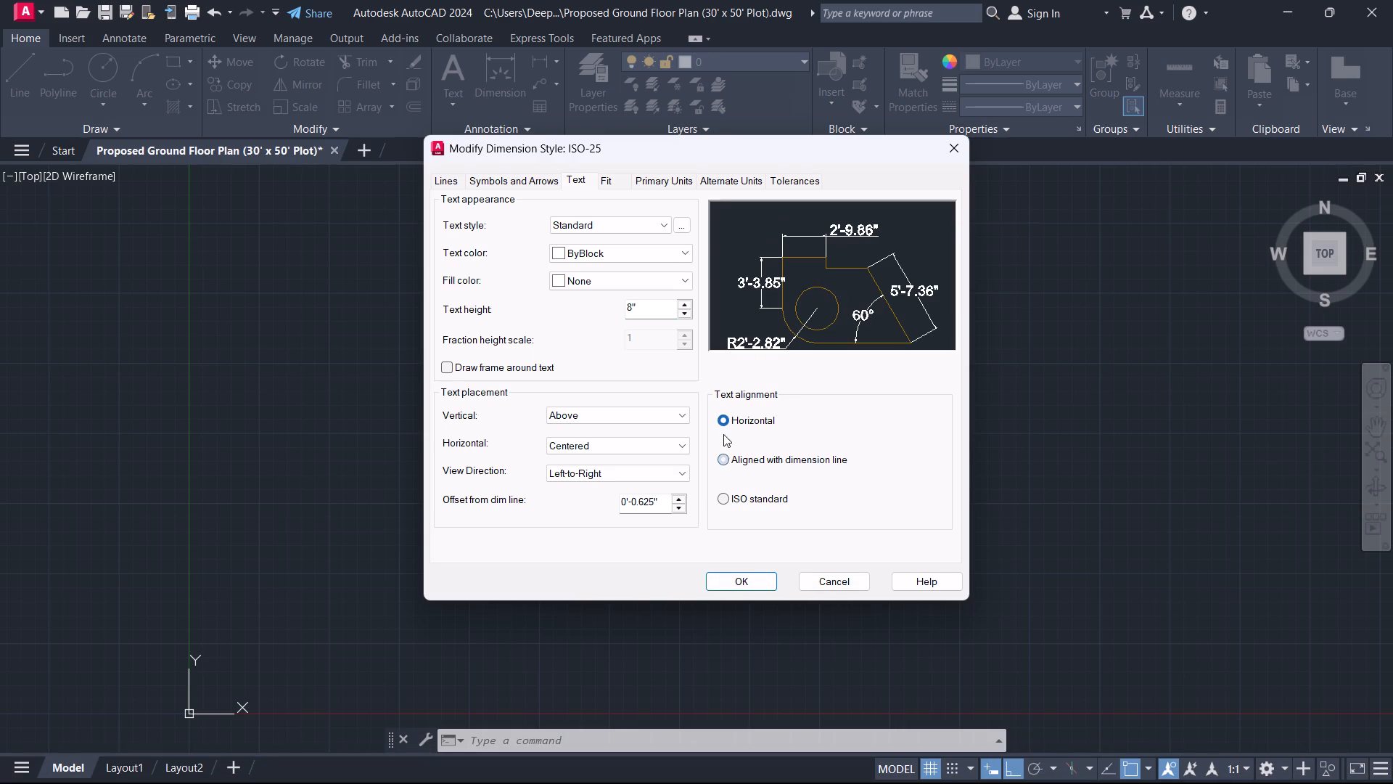
pyautogui.click(768, 586)
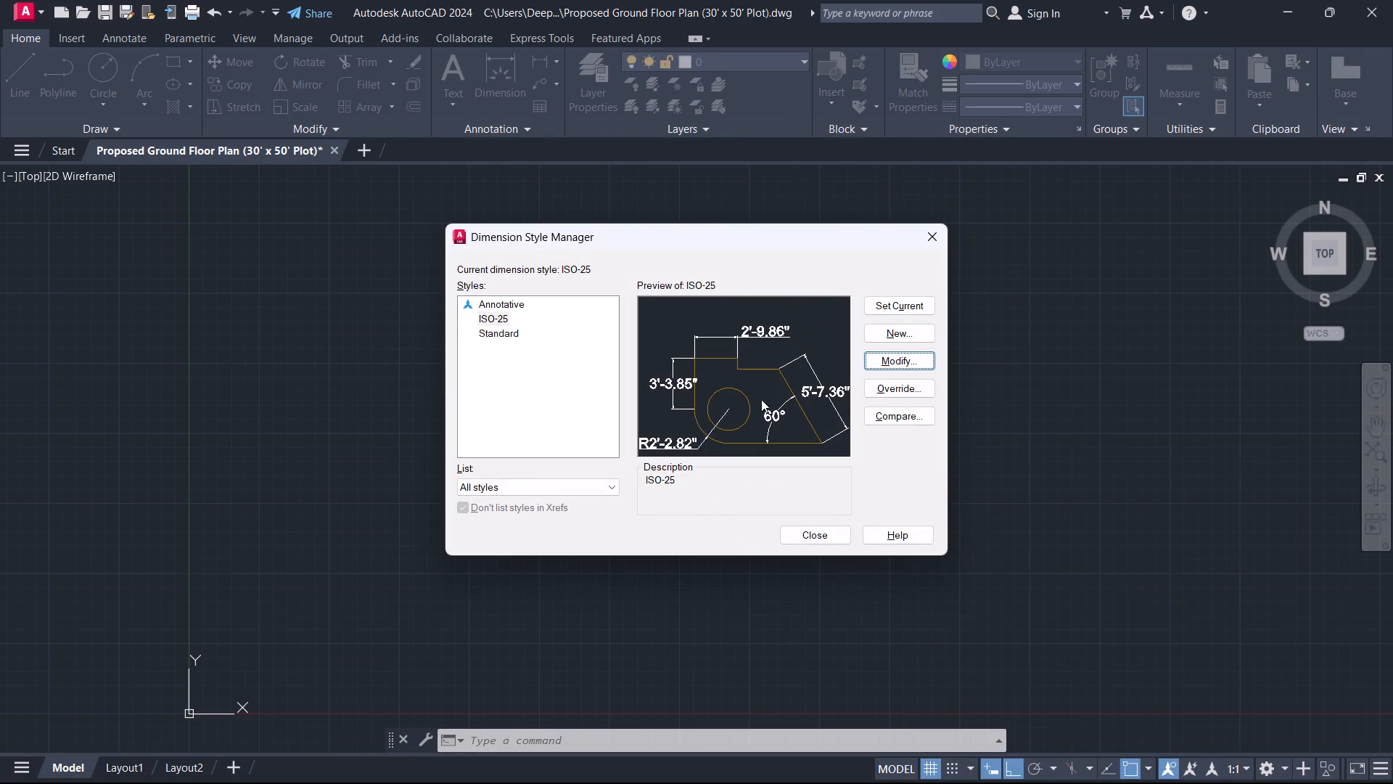
pyautogui.click(886, 303)
pyautogui.click(837, 537)
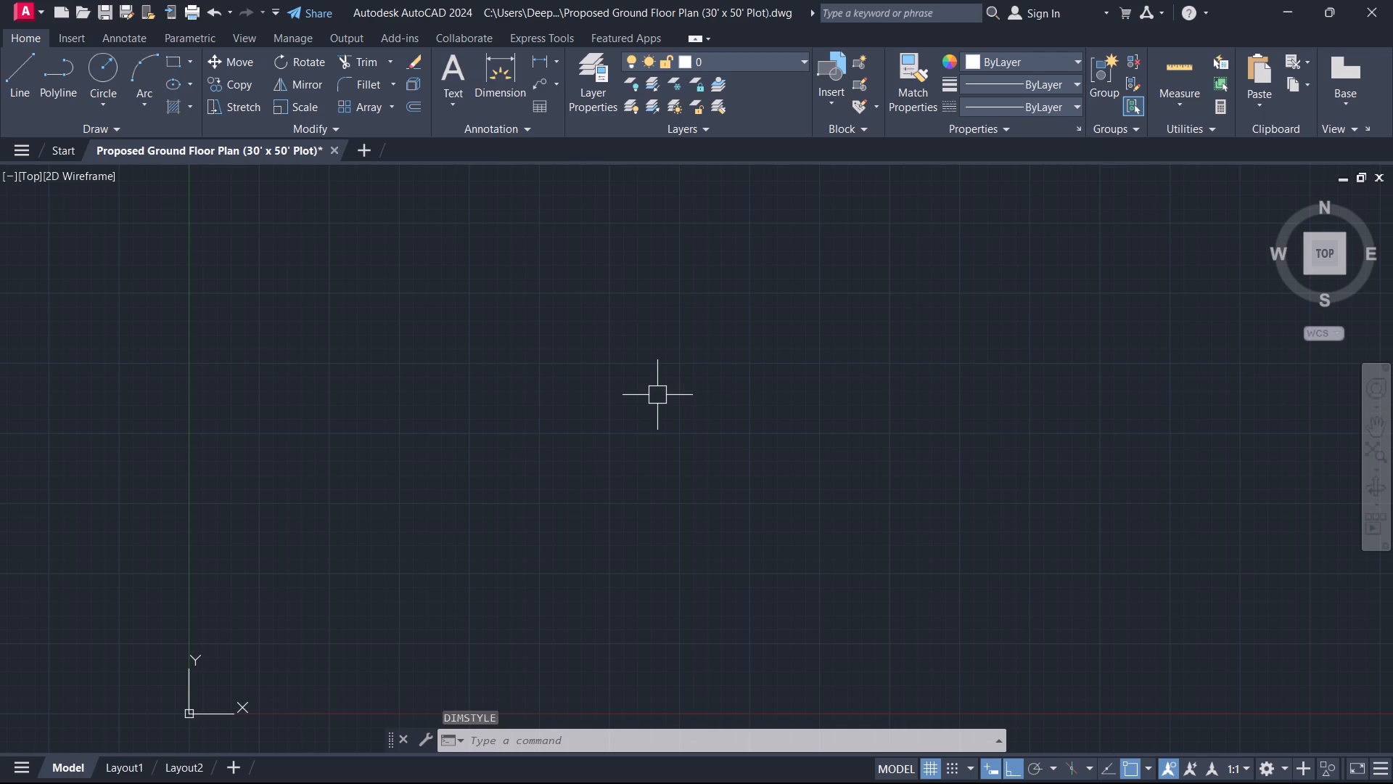
# Draw a 30' by 50' rectangle as the plot outline.
pyautogui.write('rec')
pyautogui.press('space')
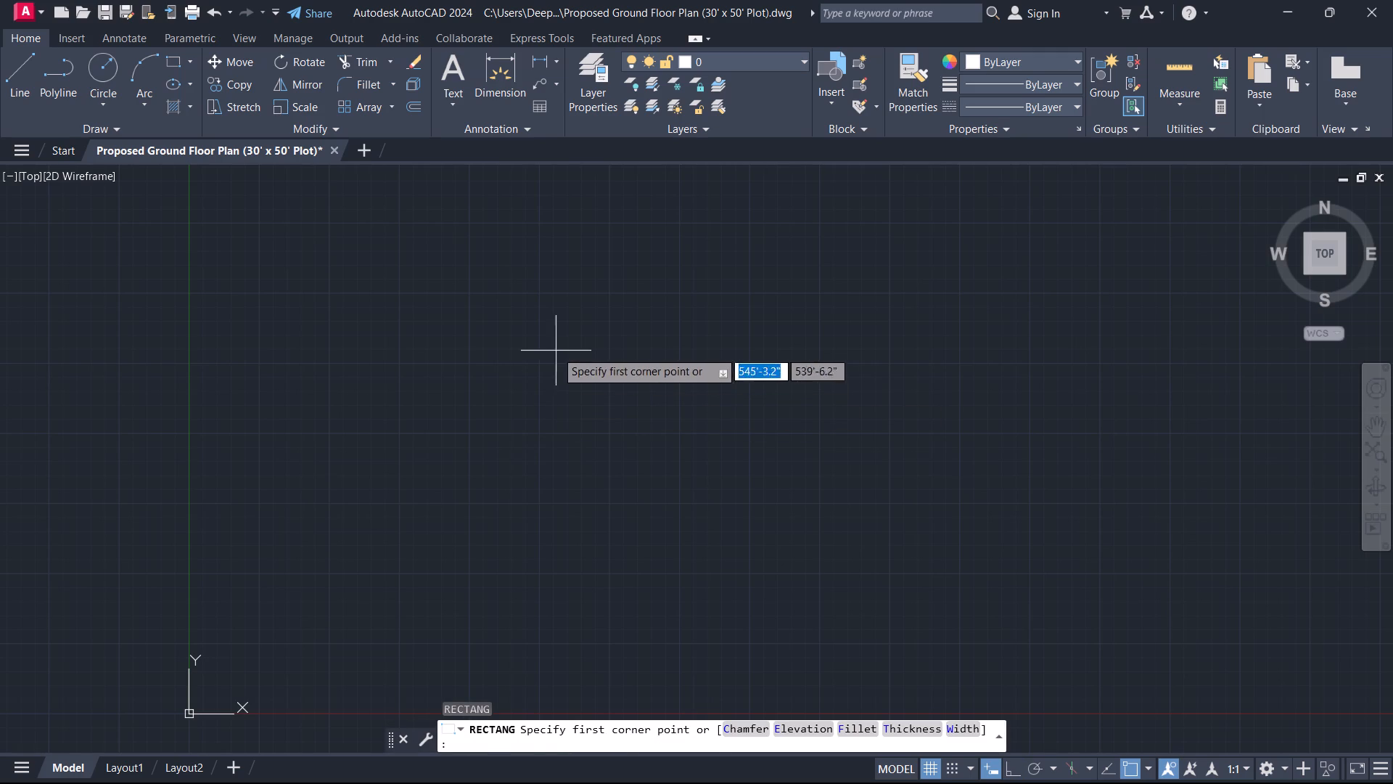
pyautogui.click(528, 314)
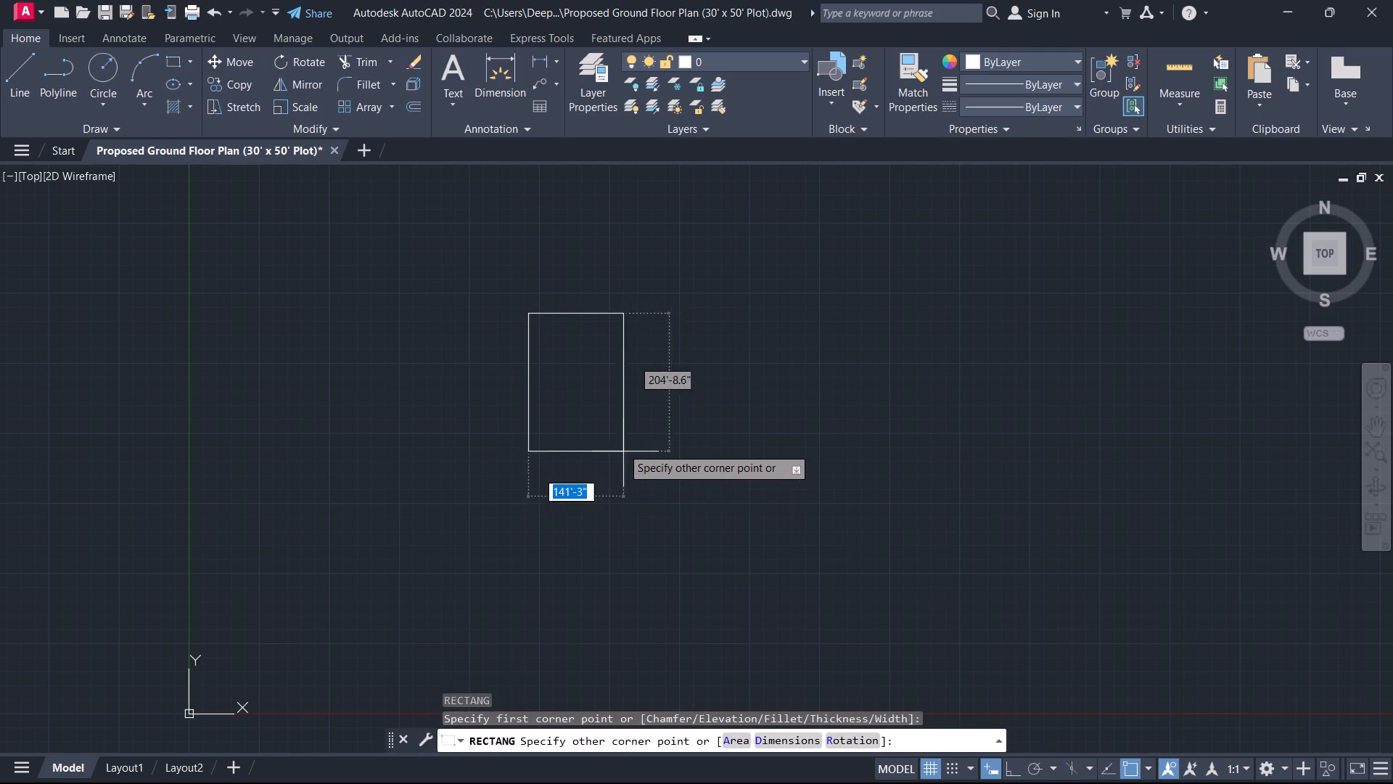
pyautogui.scroll(2, 609, 431)
pyautogui.moveTo(568, 404); pyautogui.dragTo(691, 590, button='middle')
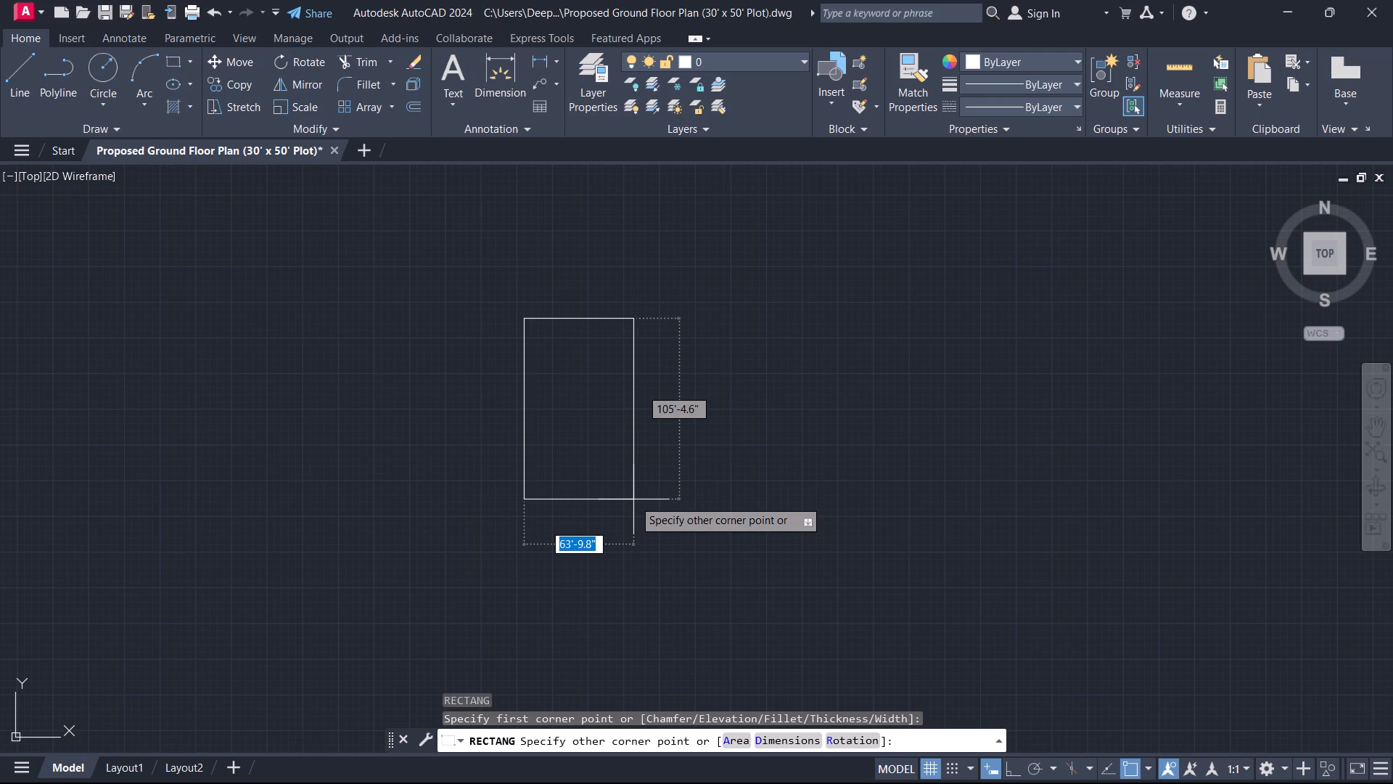
pyautogui.write('30')
pyautogui.press("'")
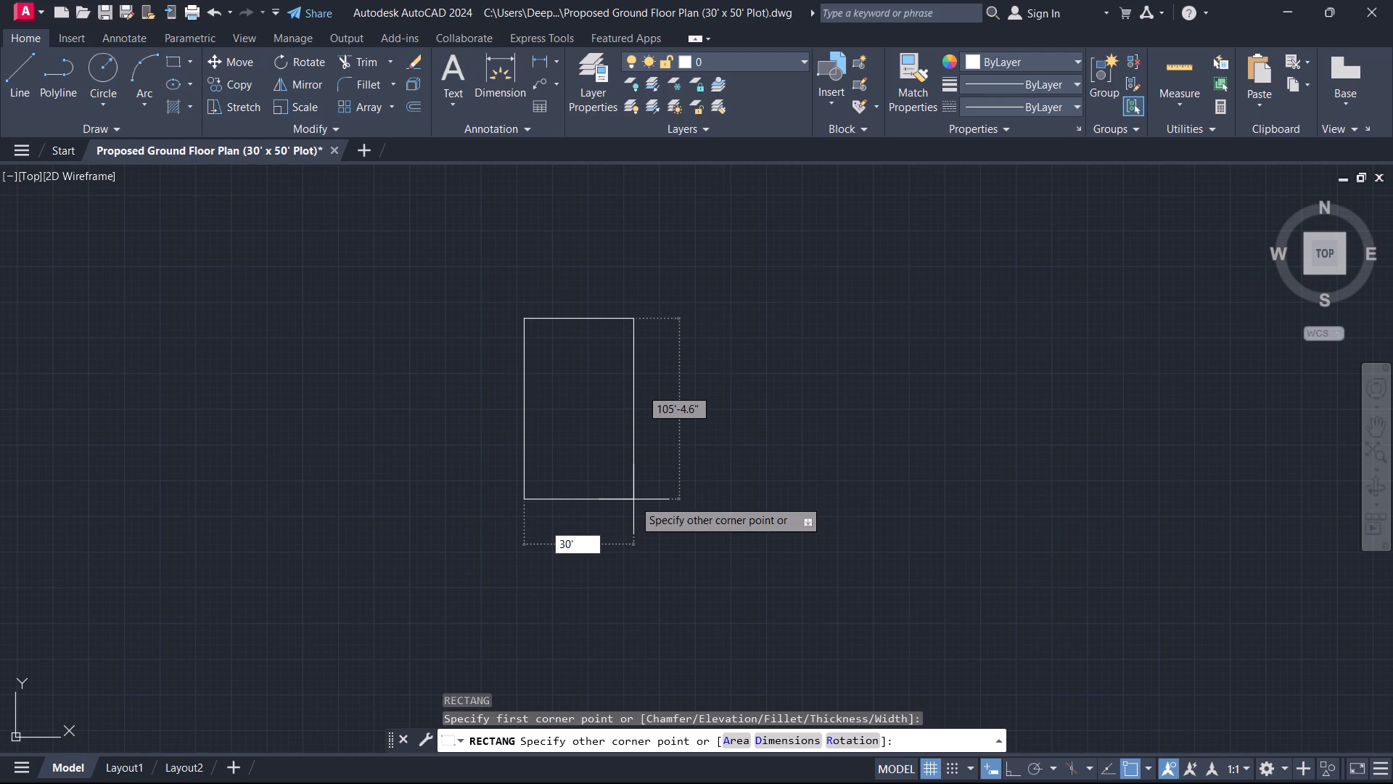
pyautogui.press(',')
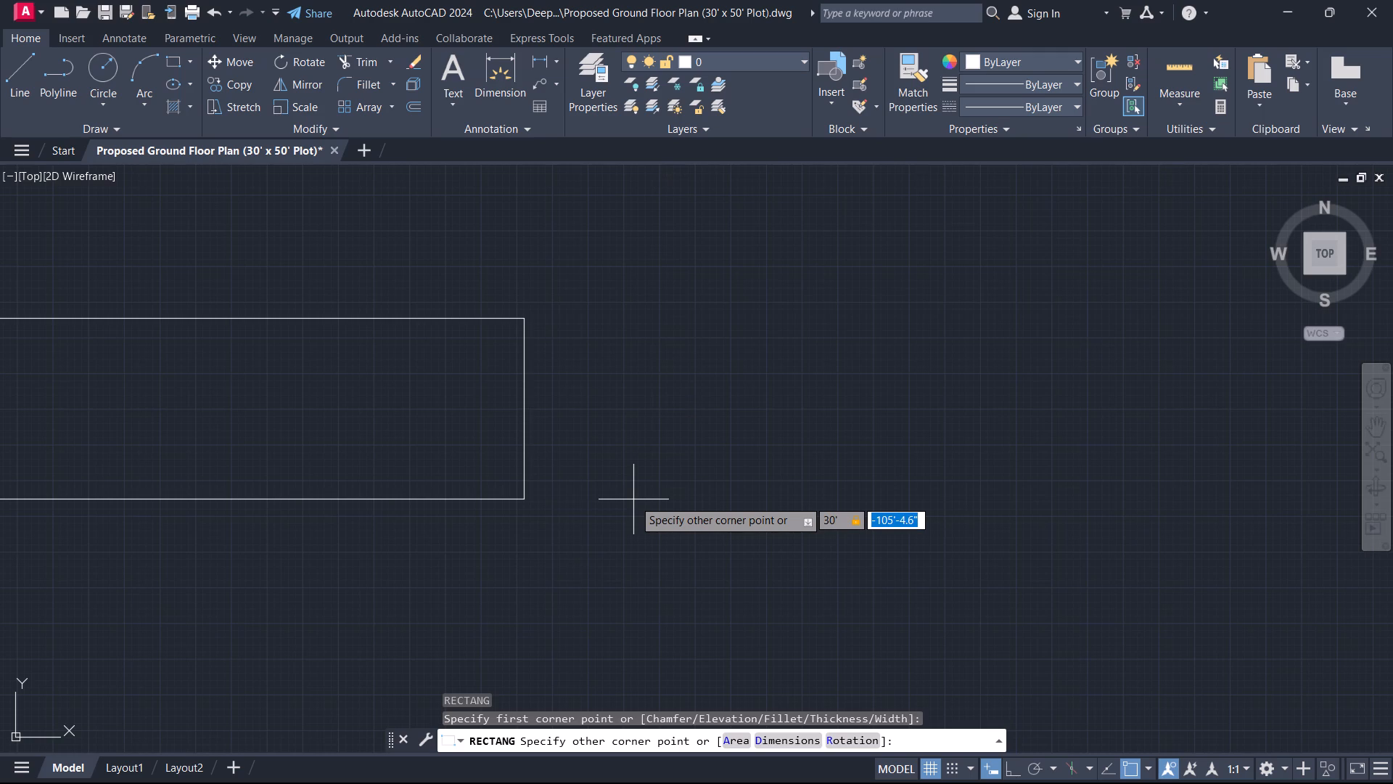
pyautogui.write("50'")
pyautogui.press('Return')
# Move the plot rectangle by its lower-left corner about 600' diagonally toward the drawing origin, with Ortho off.
pyautogui.moveTo(512, 290); pyautogui.dragTo(548, 331, button='middle')
pyautogui.scroll(-1, 549, 332)
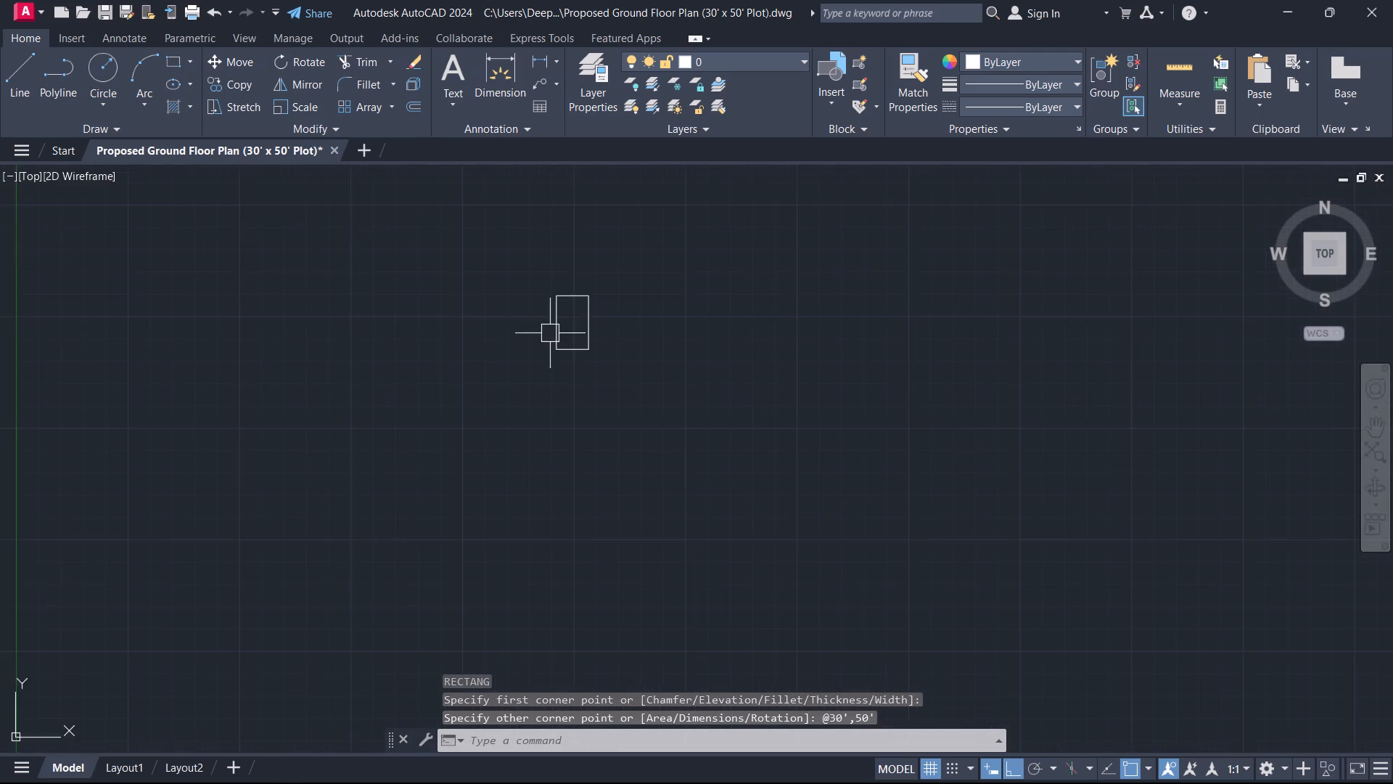
pyautogui.scroll(-2, 550, 333)
pyautogui.scroll(1, 603, 381)
pyautogui.moveTo(603, 381); pyautogui.dragTo(905, 433, button='middle')
pyautogui.scroll(-1, 911, 423)
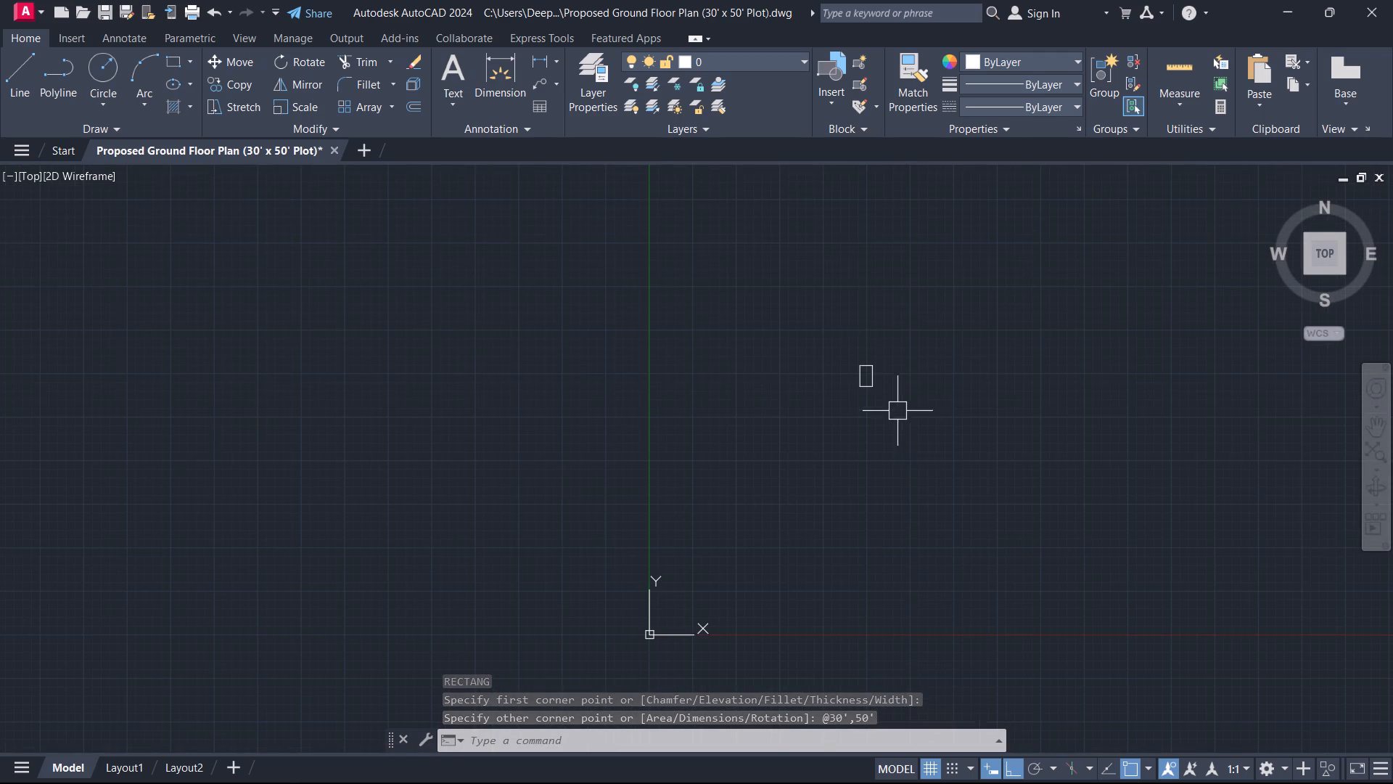
pyautogui.scroll(-1, 924, 422)
pyautogui.scroll(1, 922, 422)
pyautogui.moveTo(915, 419); pyautogui.dragTo(888, 306, button='middle')
pyautogui.moveTo(895, 309); pyautogui.dragTo(885, 291)
pyautogui.click(807, 205)
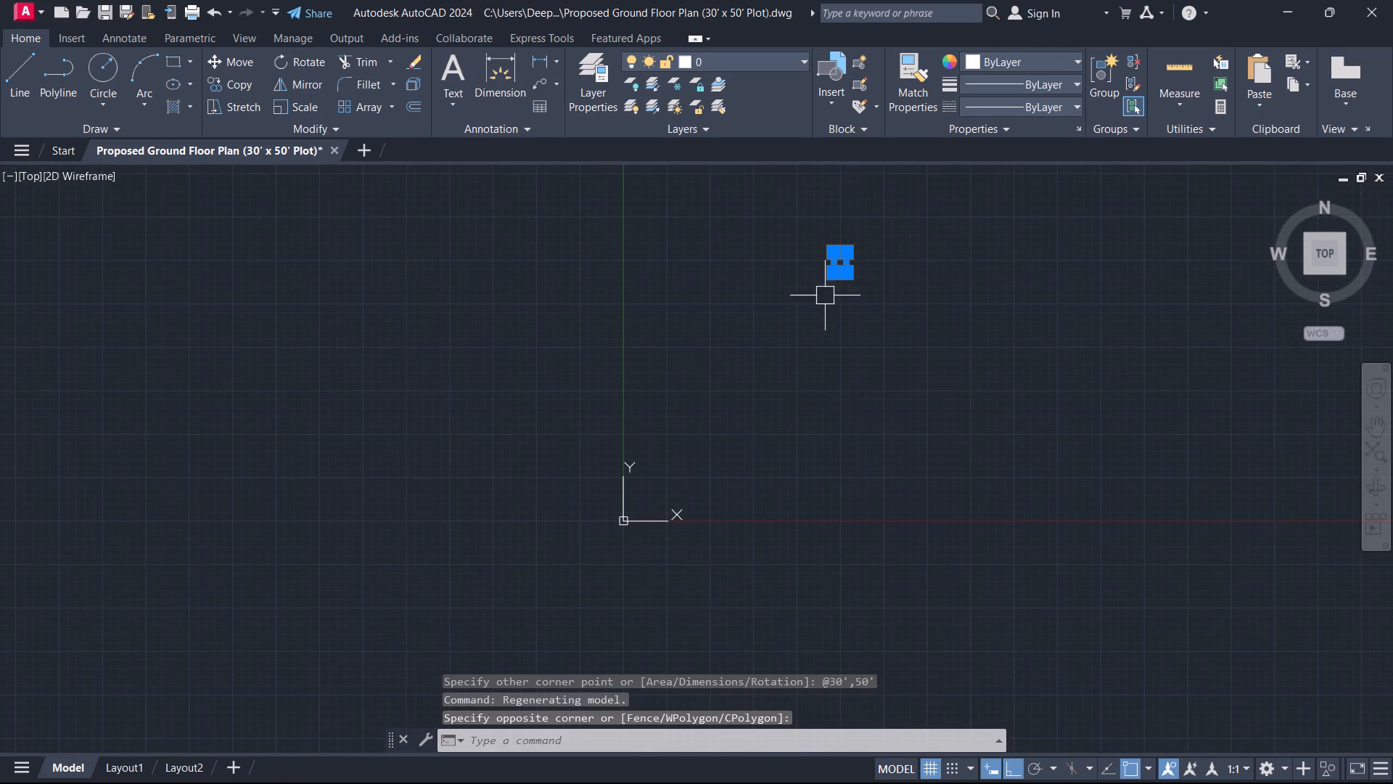
pyautogui.scroll(2, 826, 296)
pyautogui.write('m')
pyautogui.press('space')
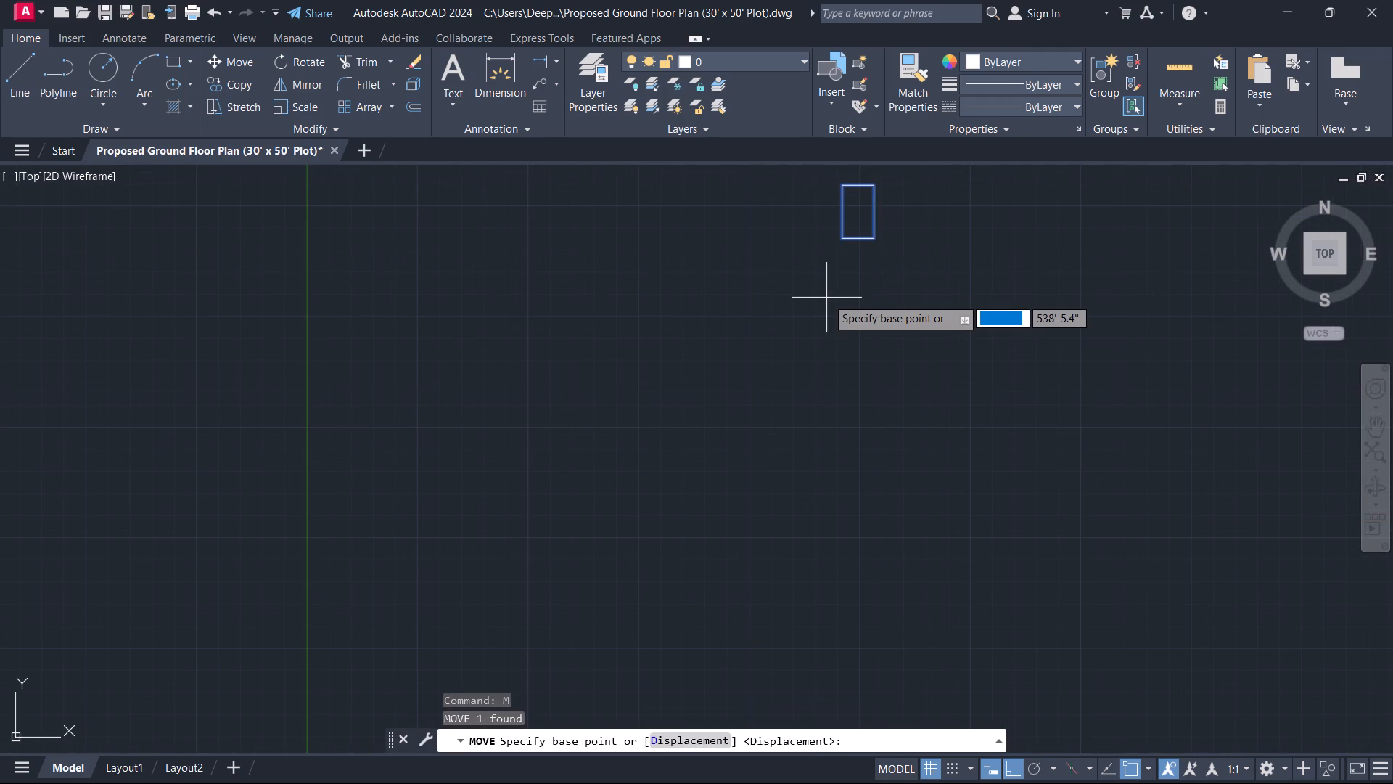
pyautogui.click(849, 240)
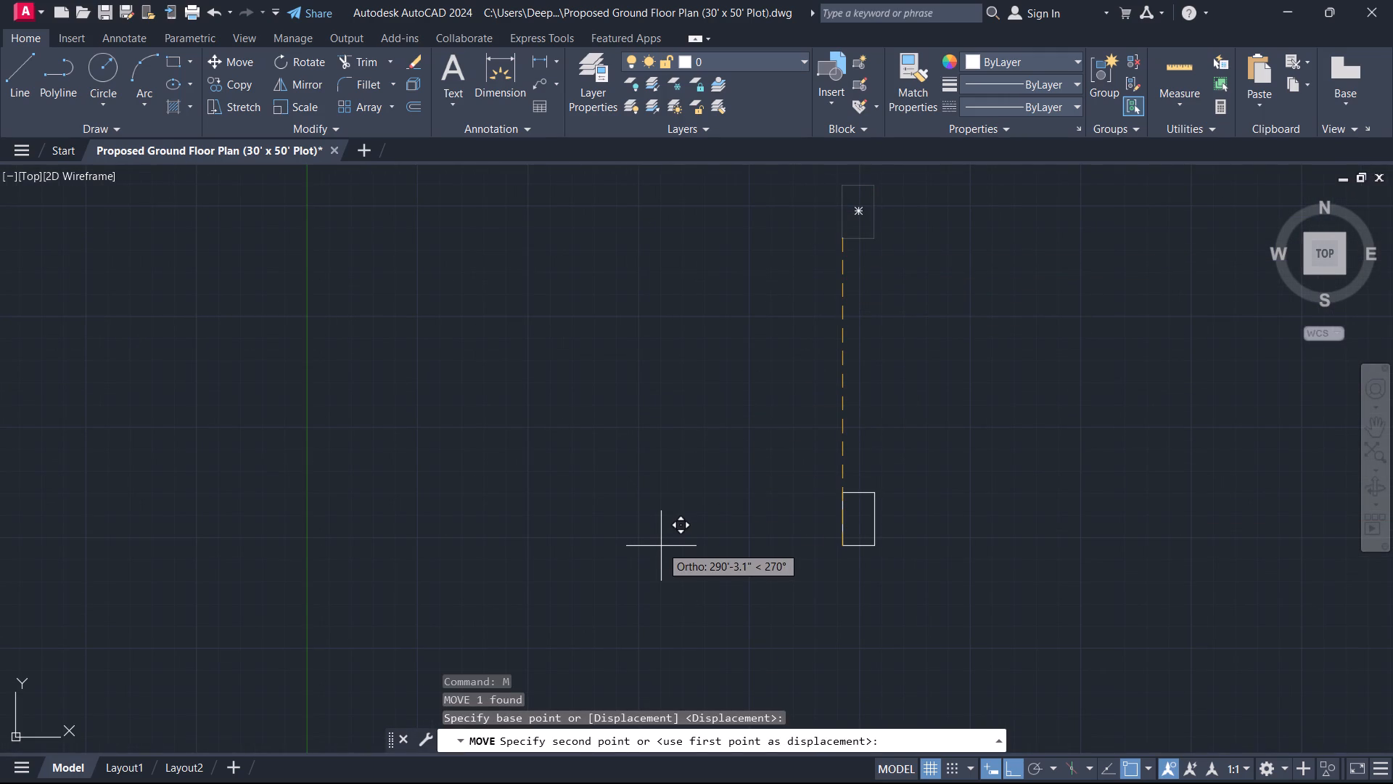
pyautogui.press('F8')
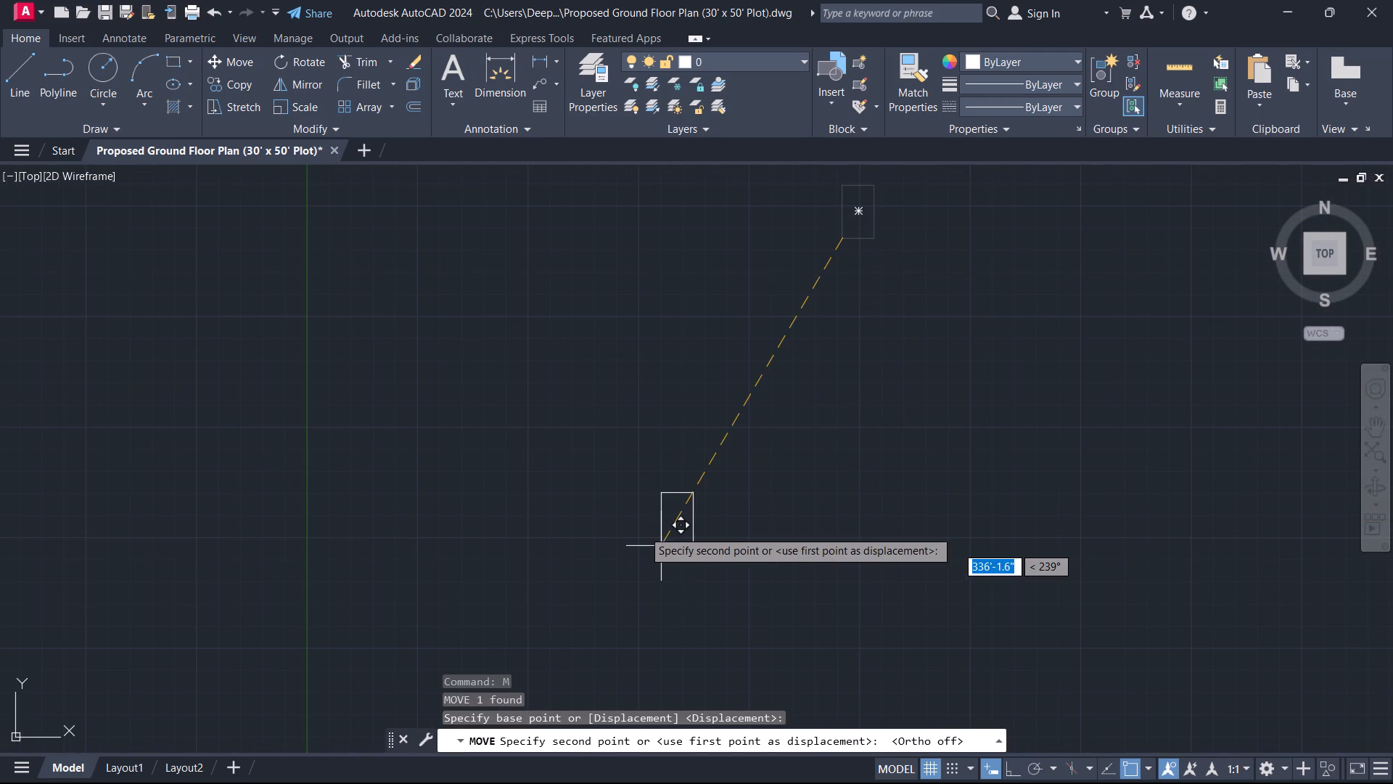
pyautogui.scroll(-1, 623, 536)
pyautogui.moveTo(625, 571); pyautogui.dragTo(619, 407, button='middle')
pyautogui.scroll(1, 511, 505)
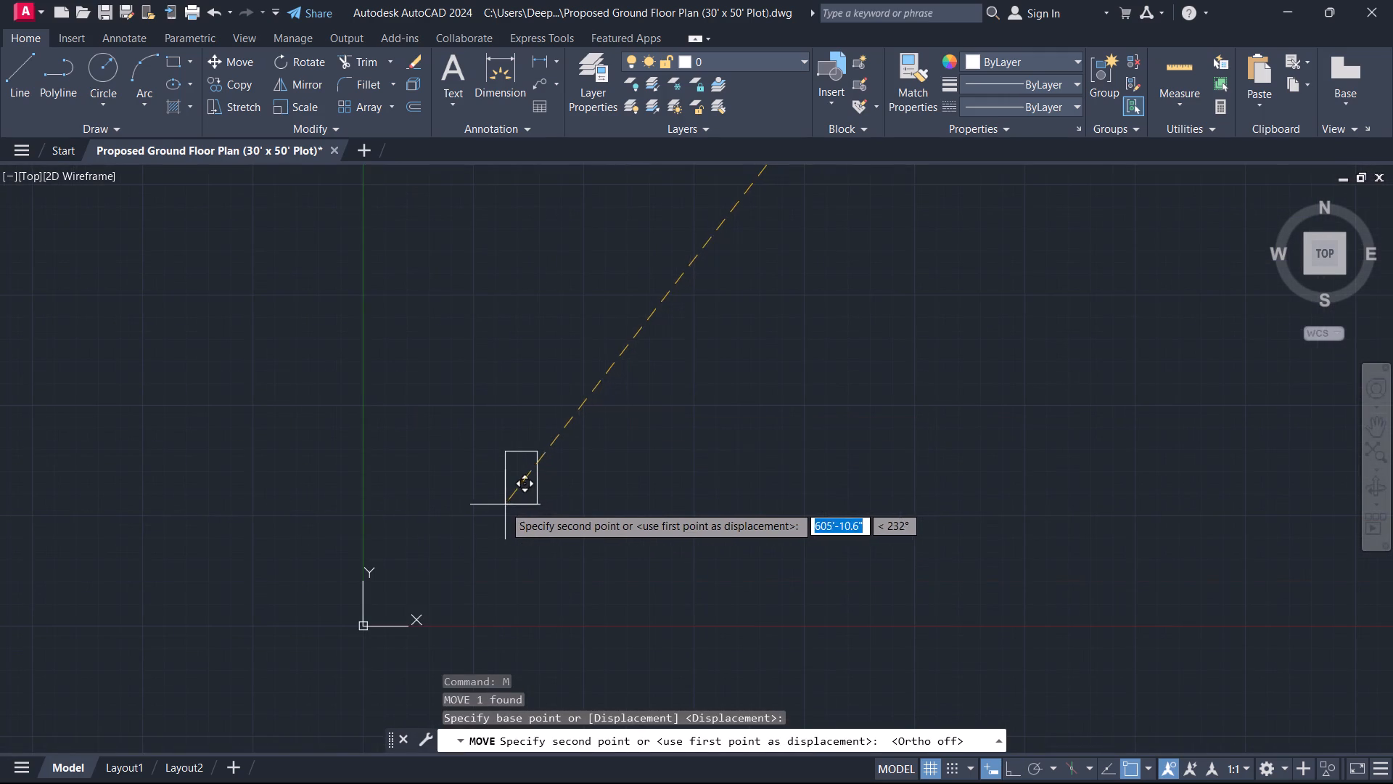
pyautogui.click(511, 494)
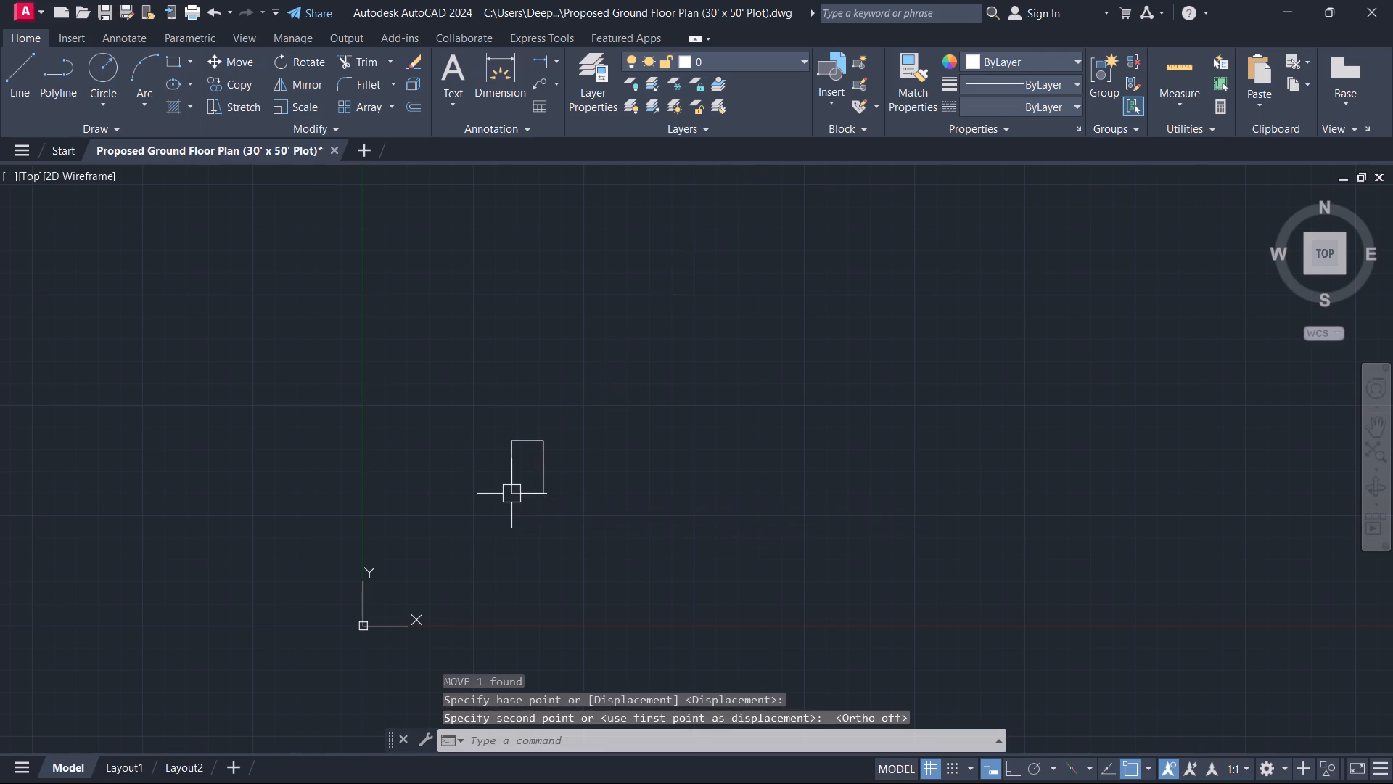
# Offset the plot rectangle 9" inward to form the outer wall thickness.
pyautogui.scroll(3, 511, 494)
pyautogui.moveTo(512, 494); pyautogui.dragTo(506, 542, button='middle')
pyautogui.scroll(1, 526, 535)
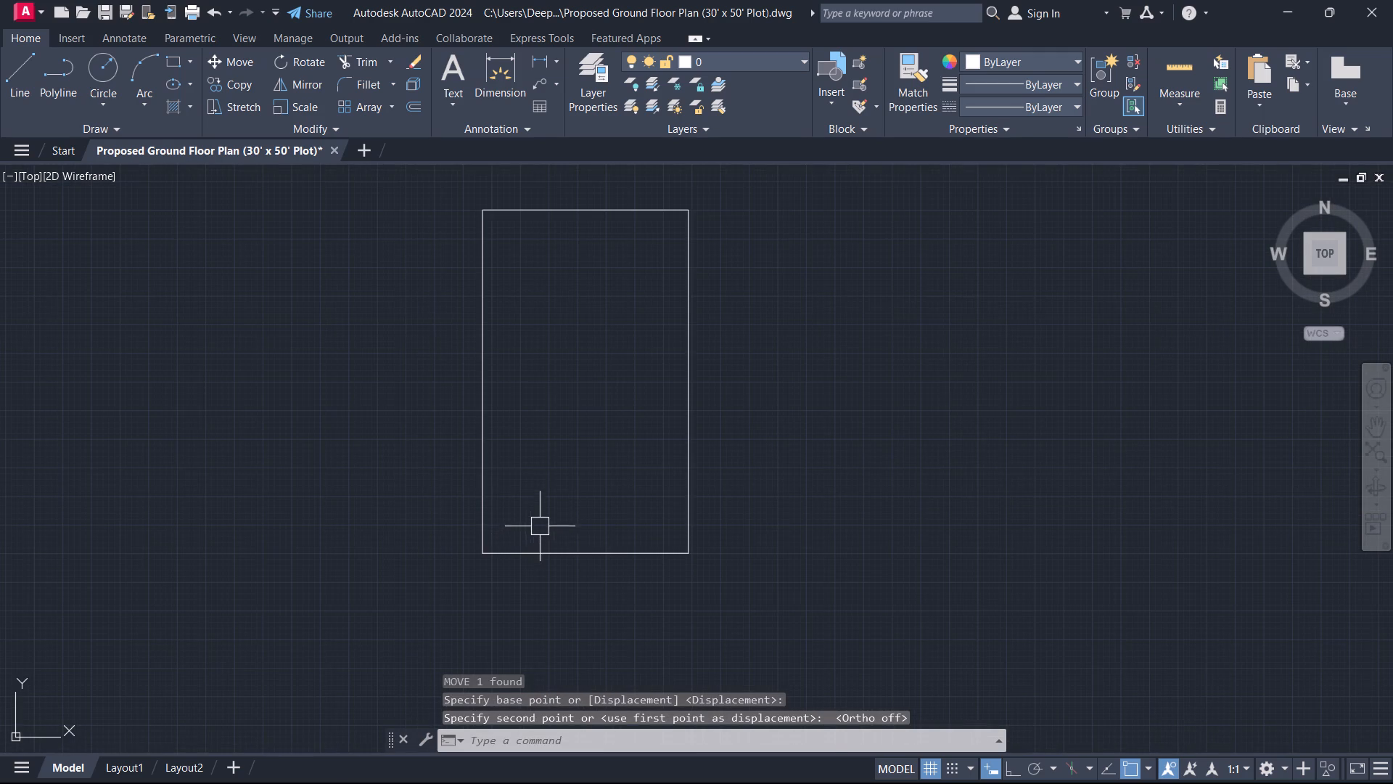
pyautogui.scroll(3, 492, 499)
pyautogui.moveTo(487, 526); pyautogui.dragTo(517, 485, button='middle')
pyautogui.scroll(3, 502, 500)
pyautogui.moveTo(501, 502); pyautogui.dragTo(581, 432, button='middle')
pyautogui.scroll(-5, 581, 432)
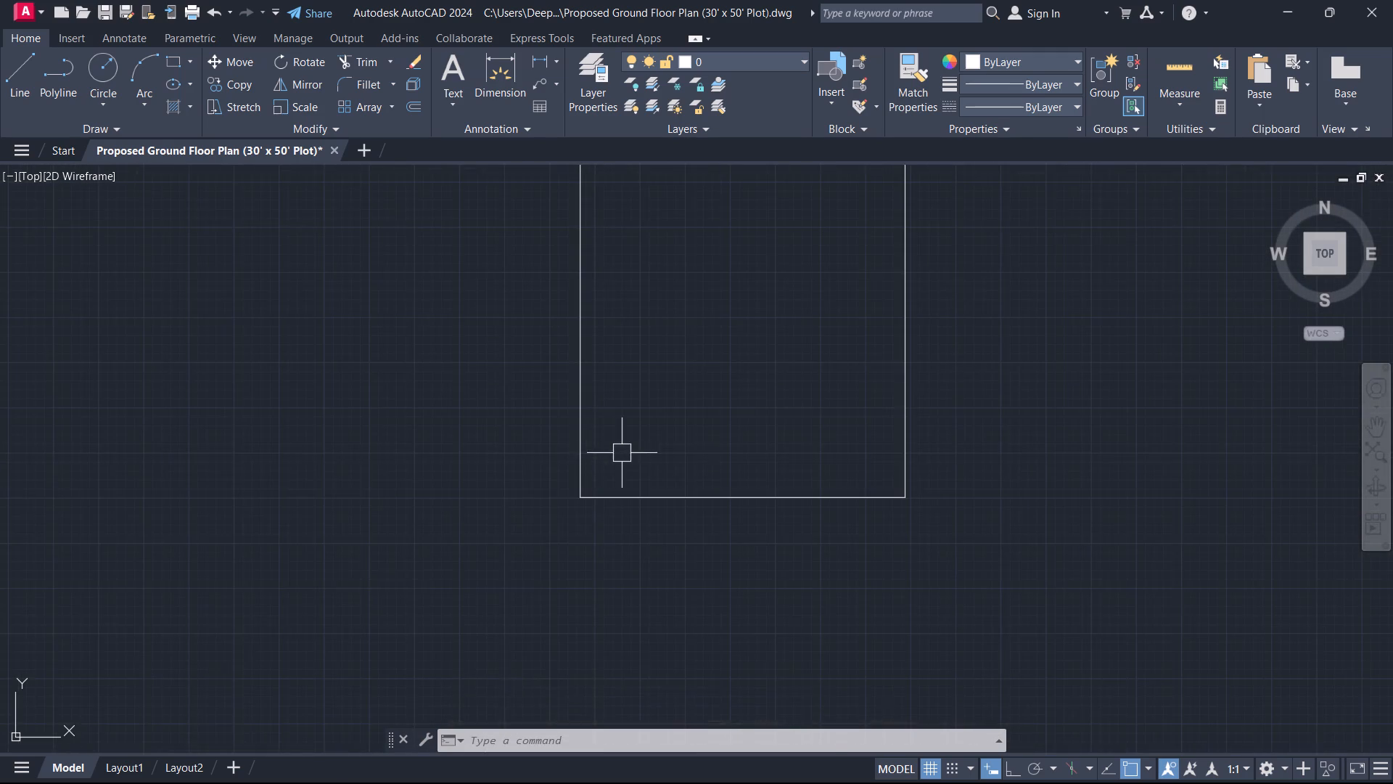
pyautogui.scroll(-2, 644, 453)
pyautogui.moveTo(644, 453); pyautogui.dragTo(531, 510, button='middle')
pyautogui.scroll(1, 574, 459)
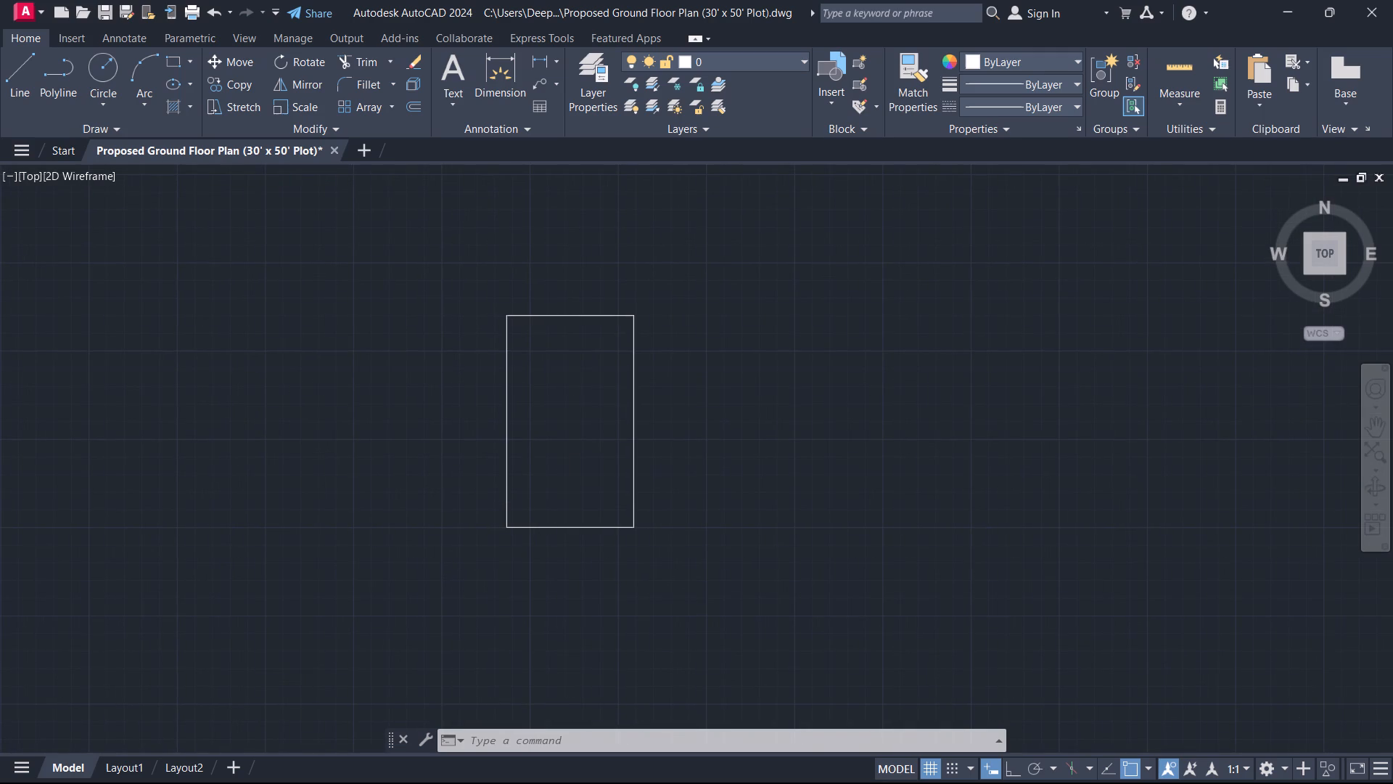
pyautogui.write('o 9')
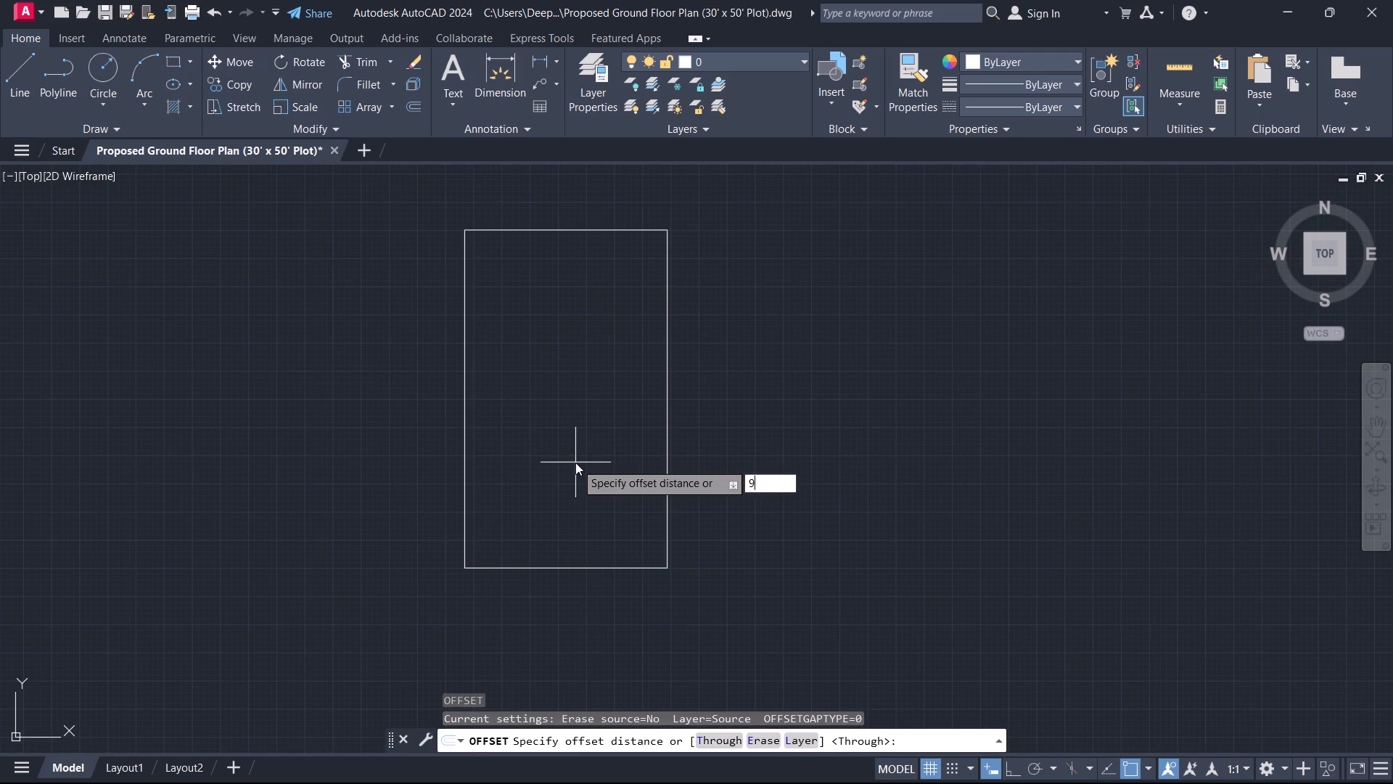
pyautogui.press('Return')
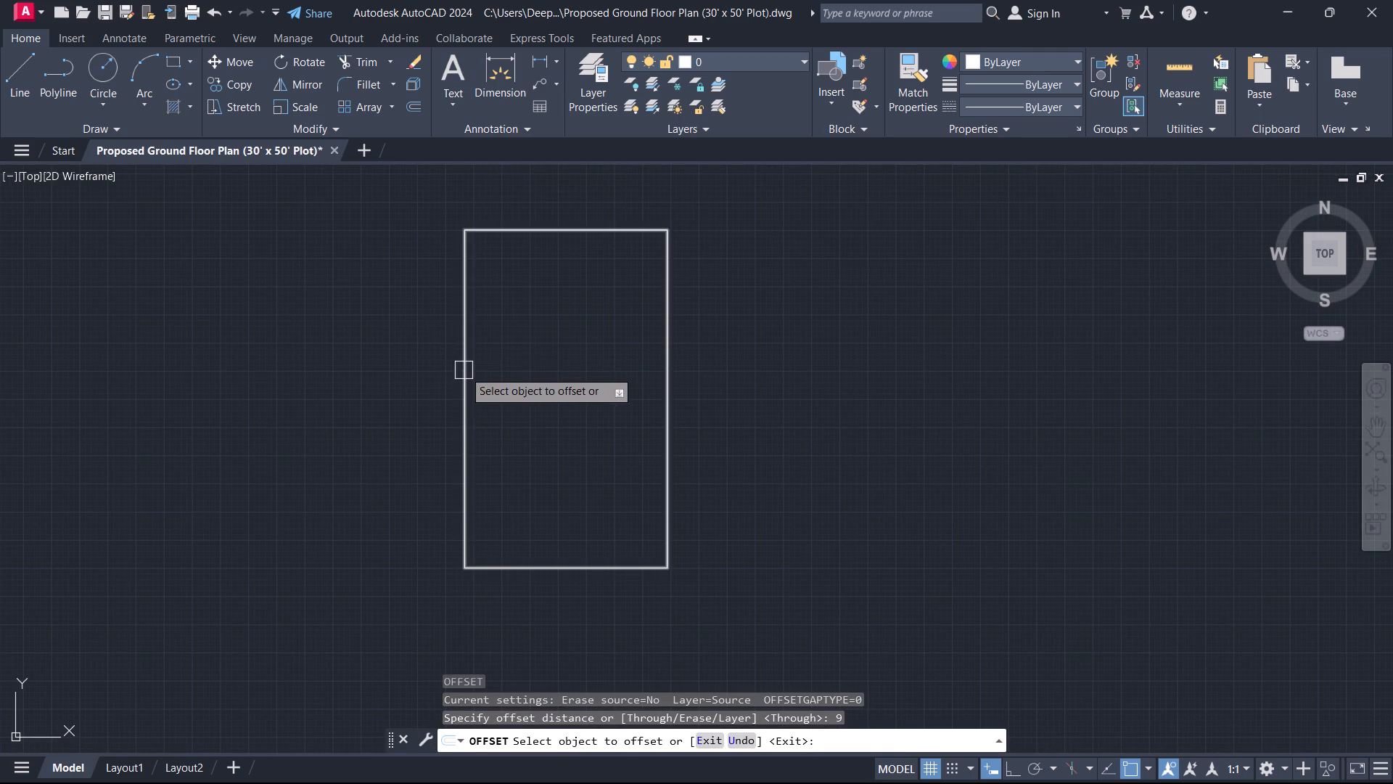
pyautogui.click(464, 371)
pyautogui.click(502, 379)
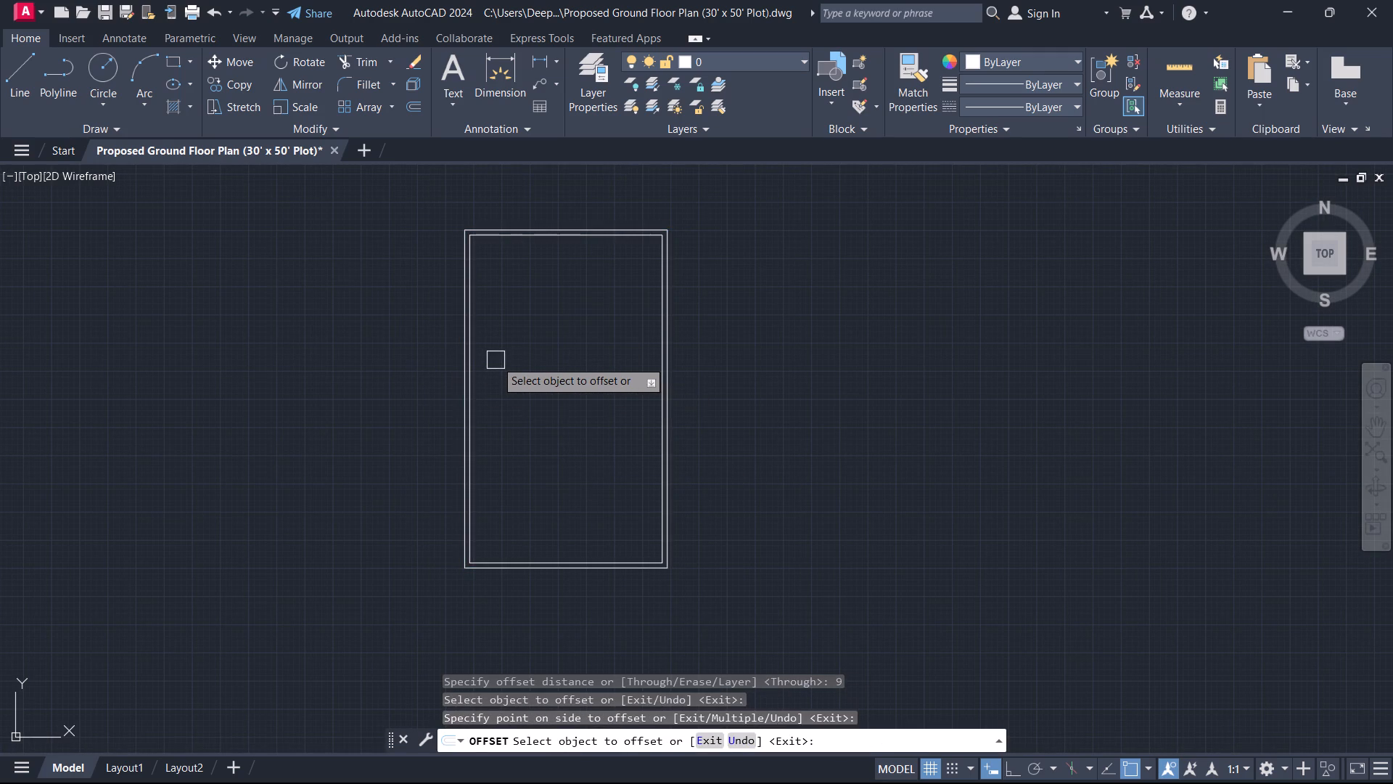
pyautogui.press('Escape')
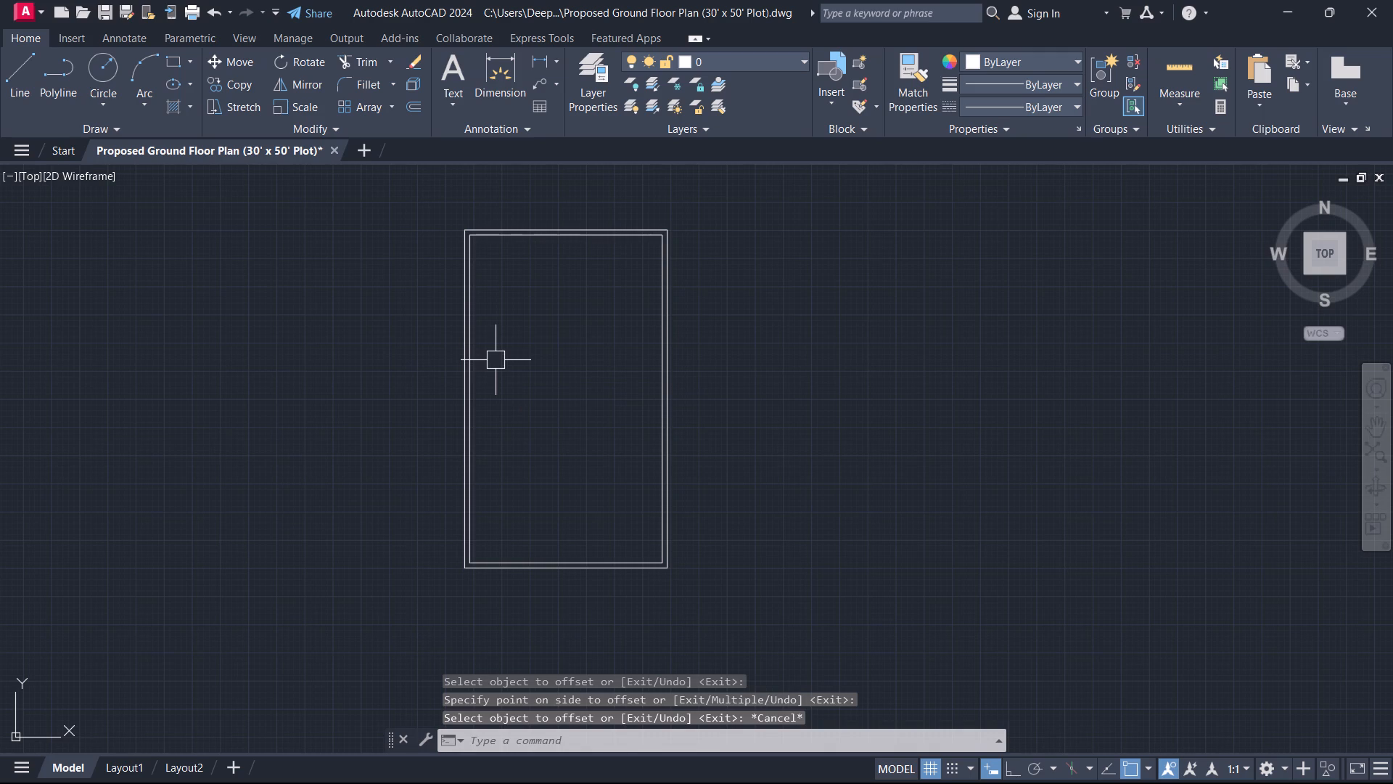
# Explode both the outer and inner plot rectangles into separate lines.
pyautogui.click(494, 358)
pyautogui.click(422, 324)
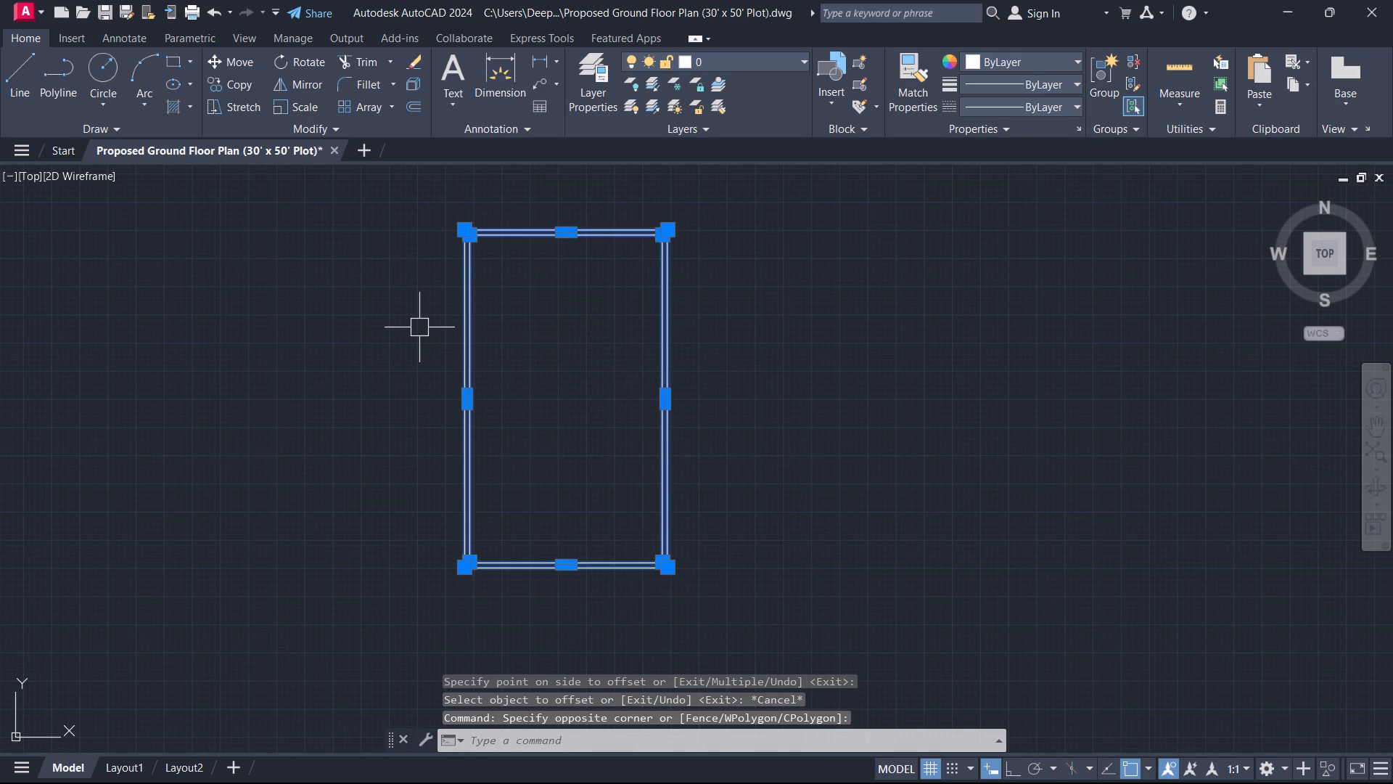
pyautogui.write('x')
pyautogui.press('space')
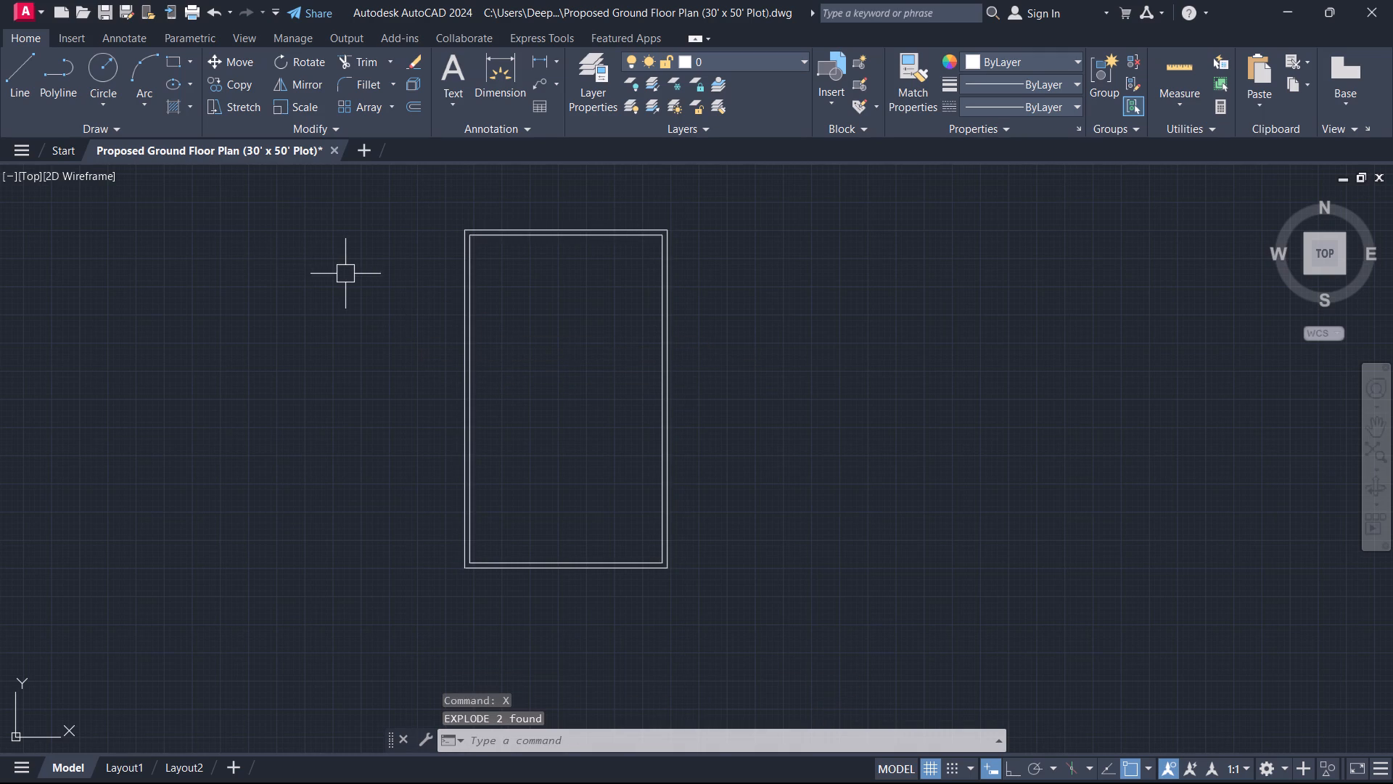
# Draw a vertical line from the midpoint of the inner top wall line to the midpoint of the outer bottom line, erasing the stray diagonal segment.
pyautogui.write('l')
pyautogui.press('space')
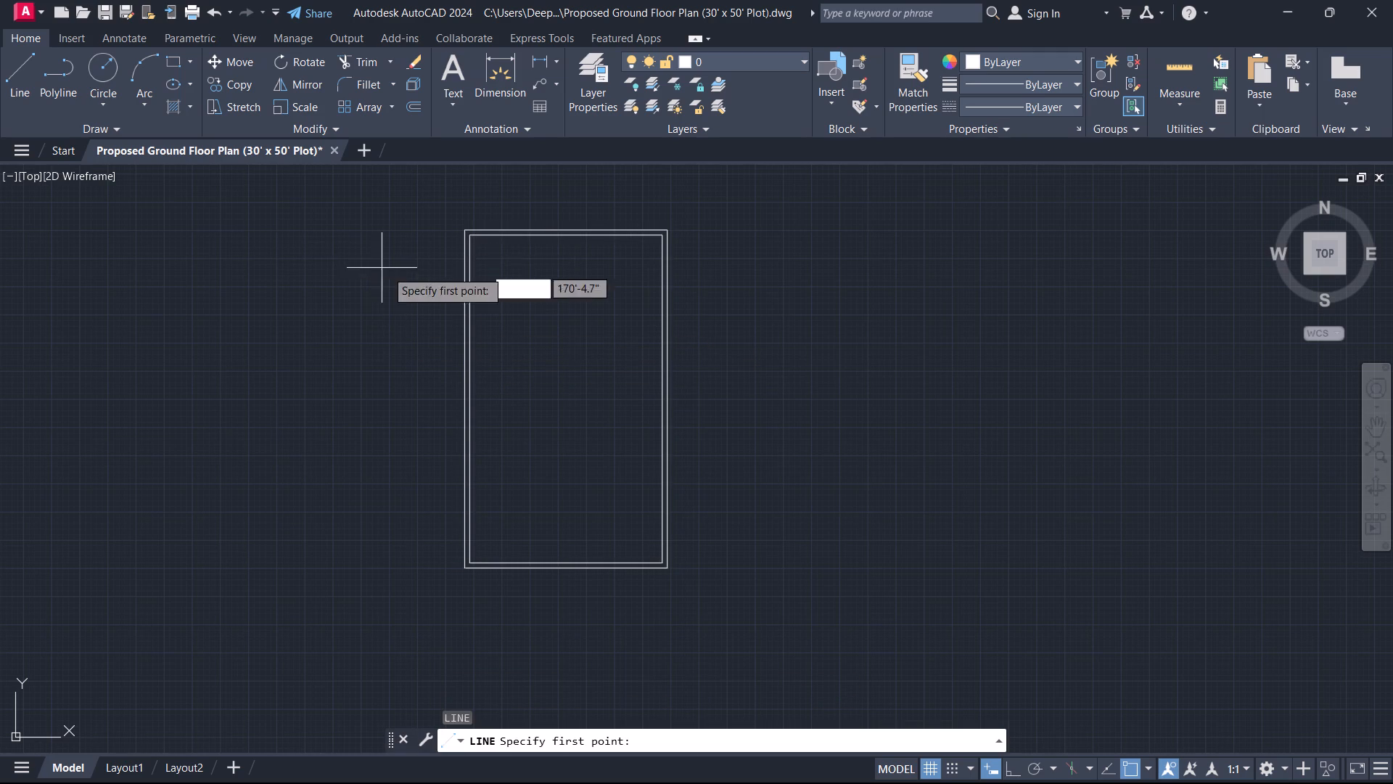
pyautogui.scroll(1, 551, 250)
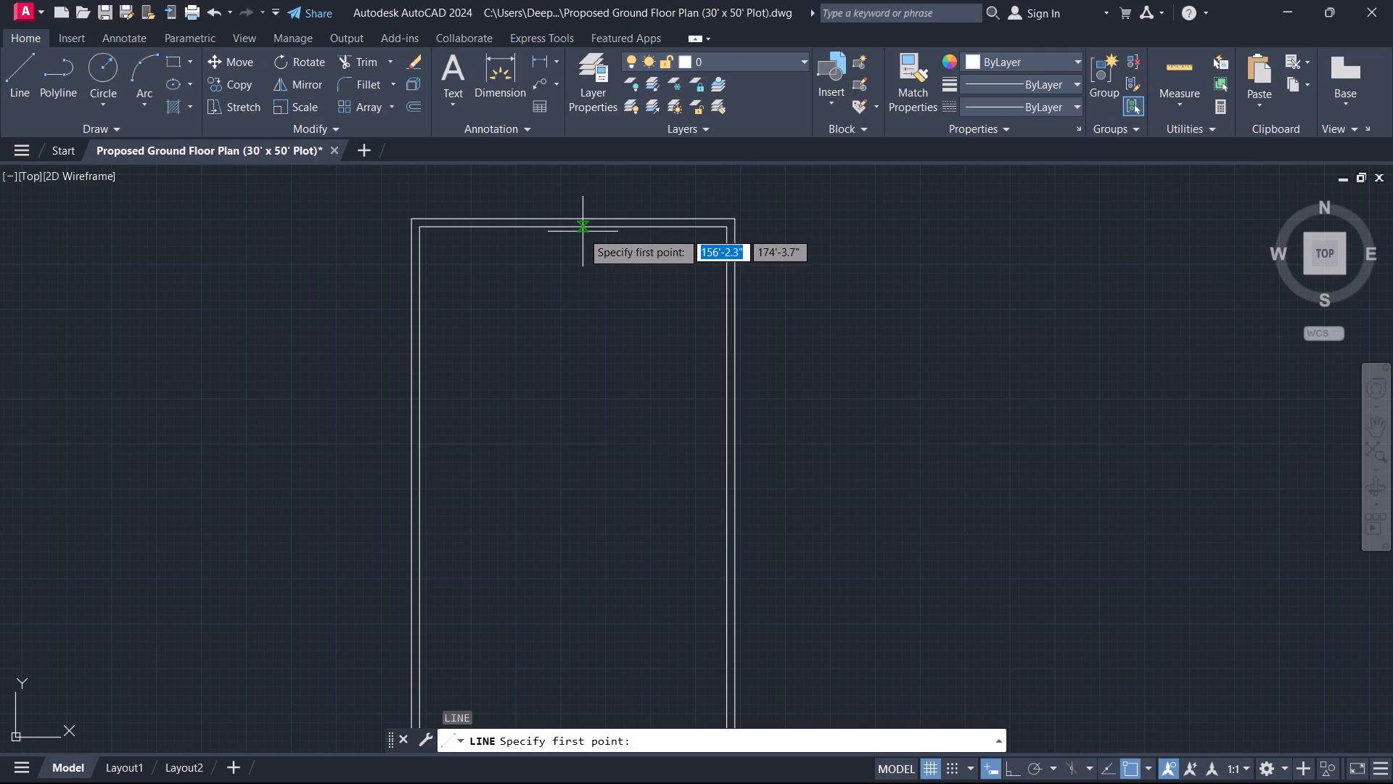
pyautogui.click(573, 230)
pyautogui.moveTo(595, 383); pyautogui.dragTo(616, 205, button='middle')
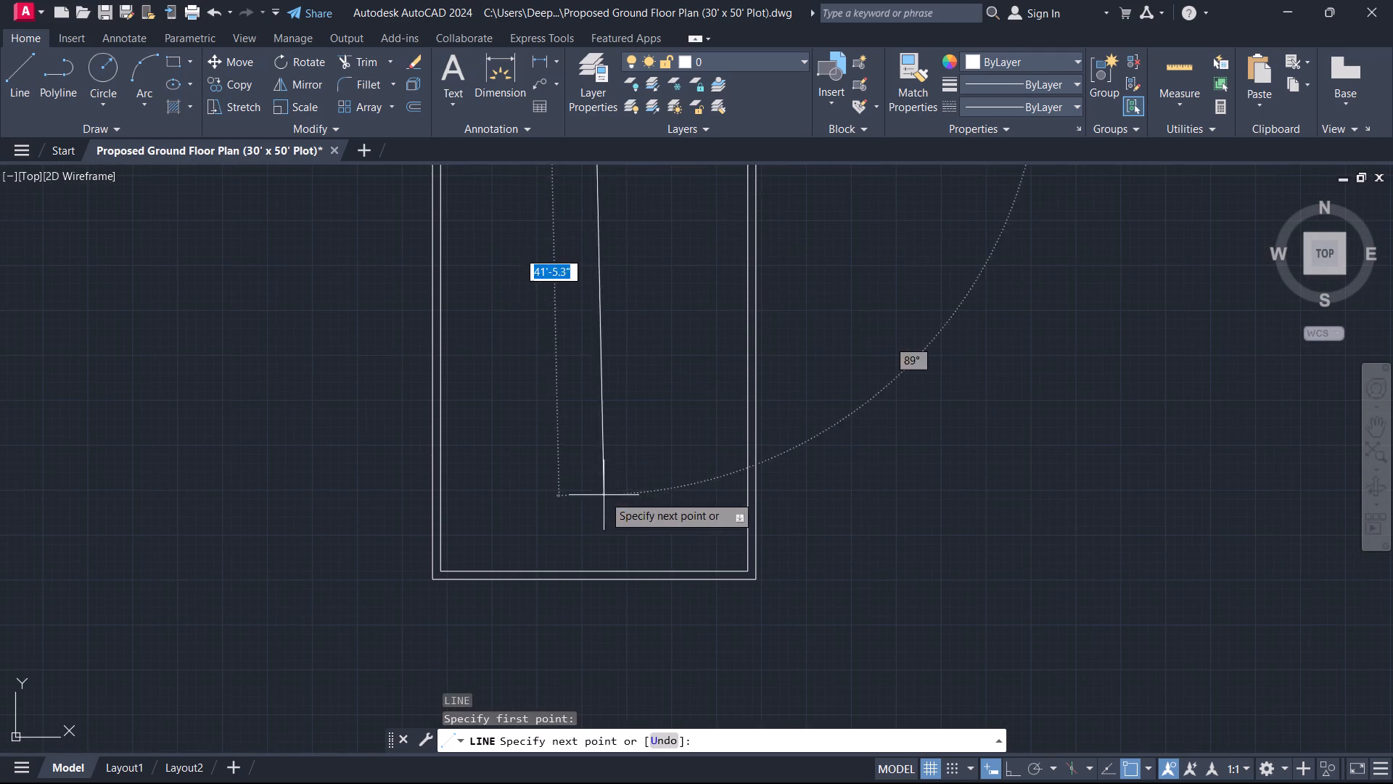
pyautogui.click(596, 578)
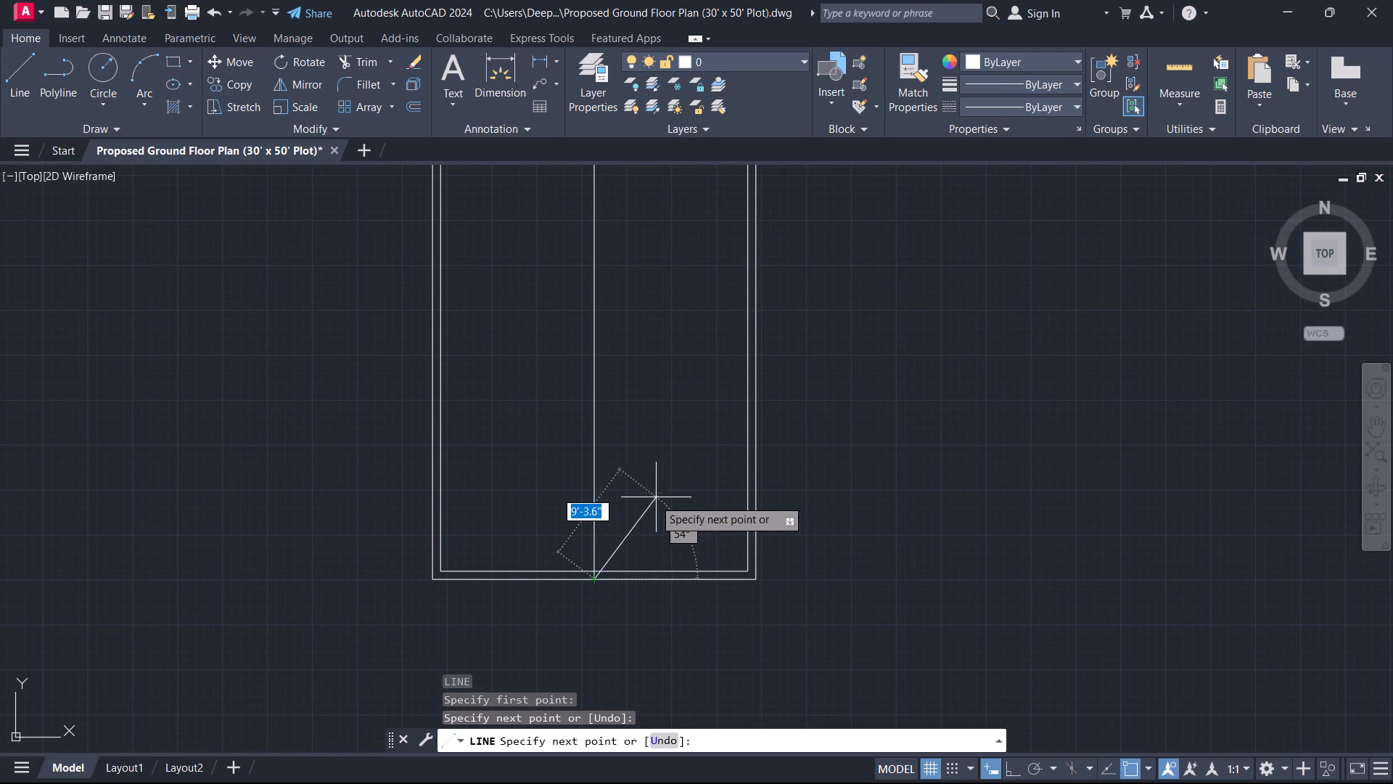
pyautogui.click(643, 505)
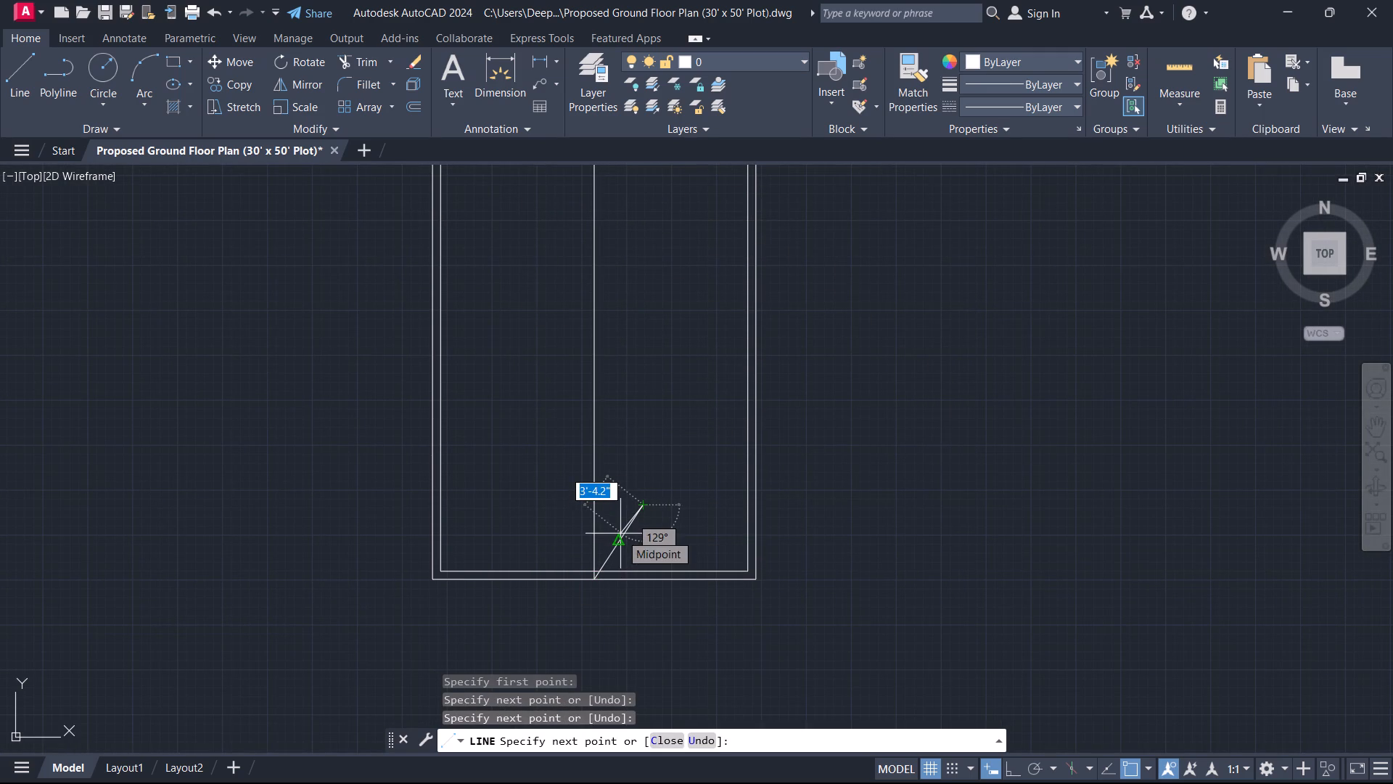
pyautogui.press('Escape')
pyautogui.click(620, 534)
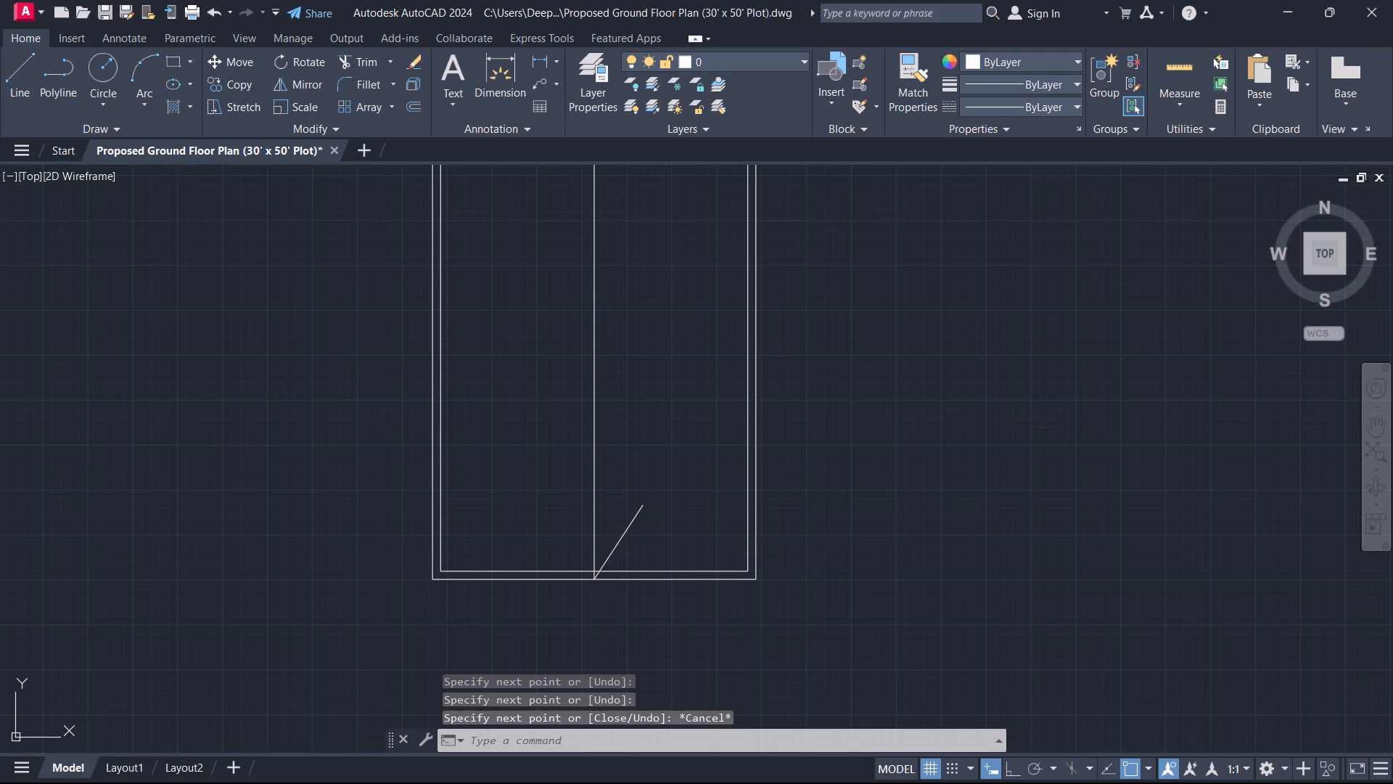
pyautogui.press('Delete')
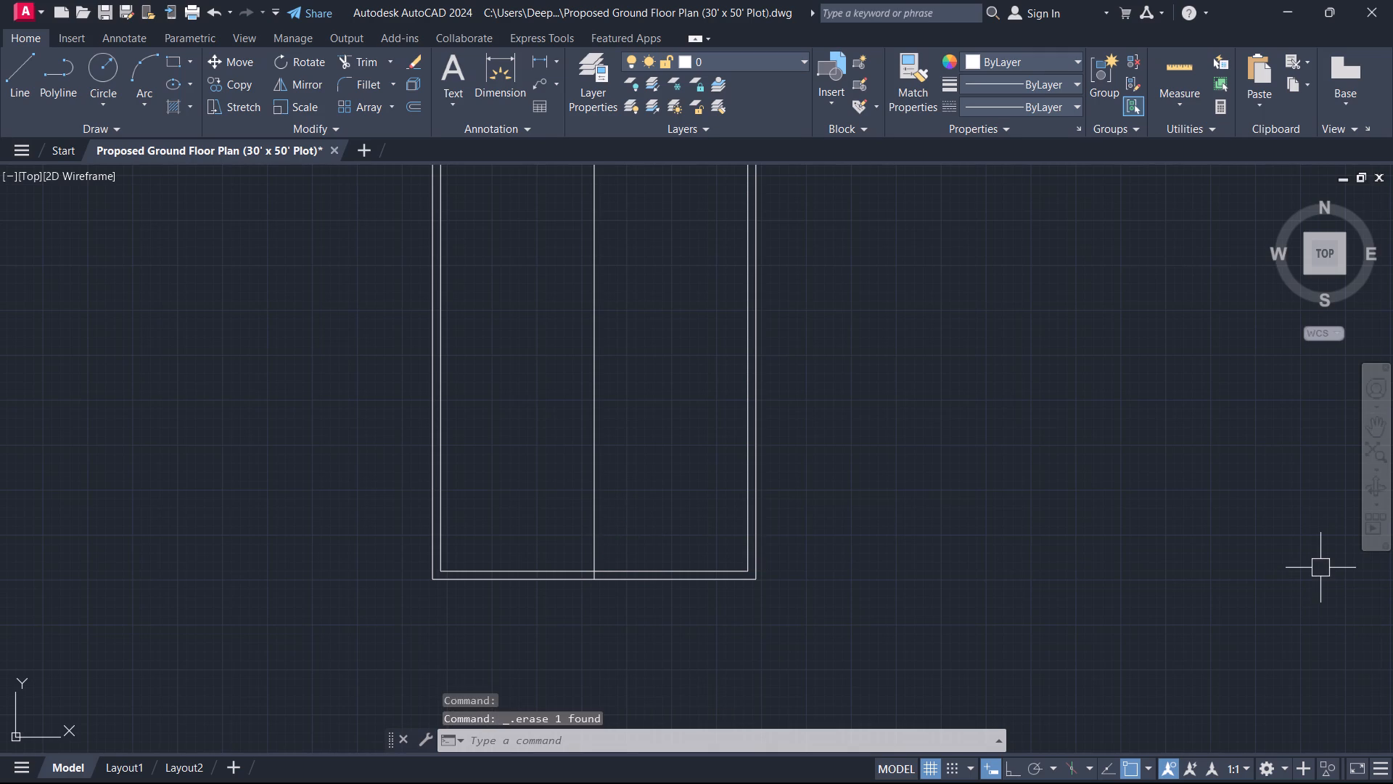
# Offset the vertical centre line 2.5" to each side to form the two faces of the partition wall.
pyautogui.write('o')
pyautogui.press('space')
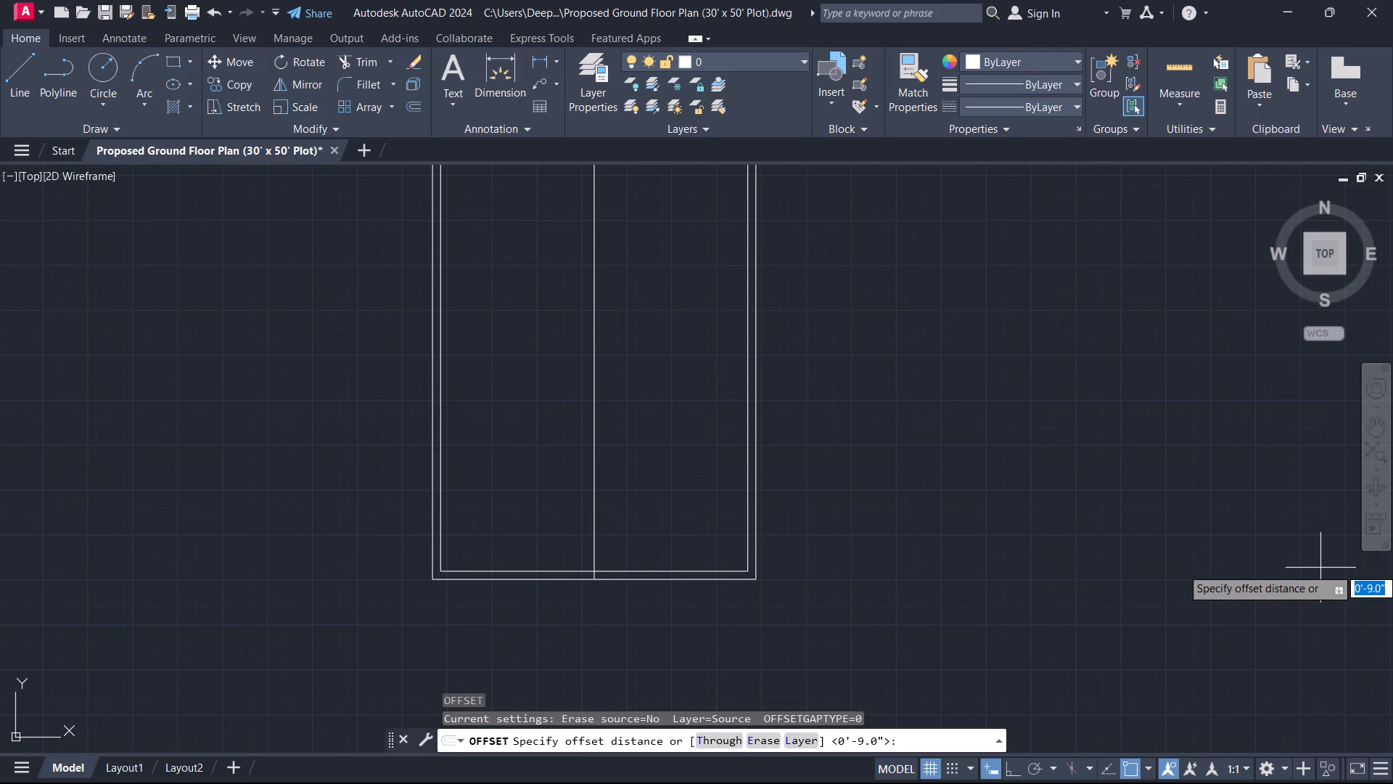
pyautogui.write('2.5')
pyautogui.press('Return')
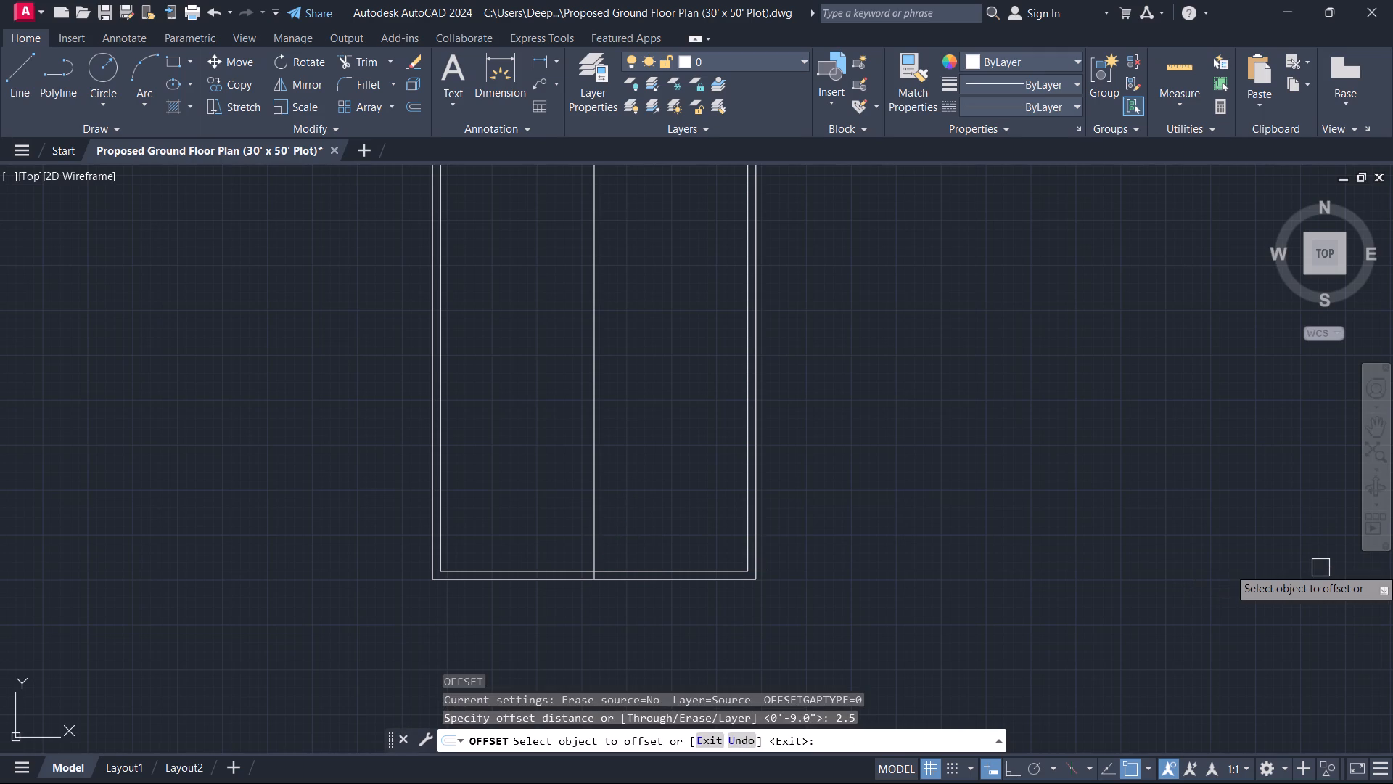
pyautogui.scroll(-1, 674, 446)
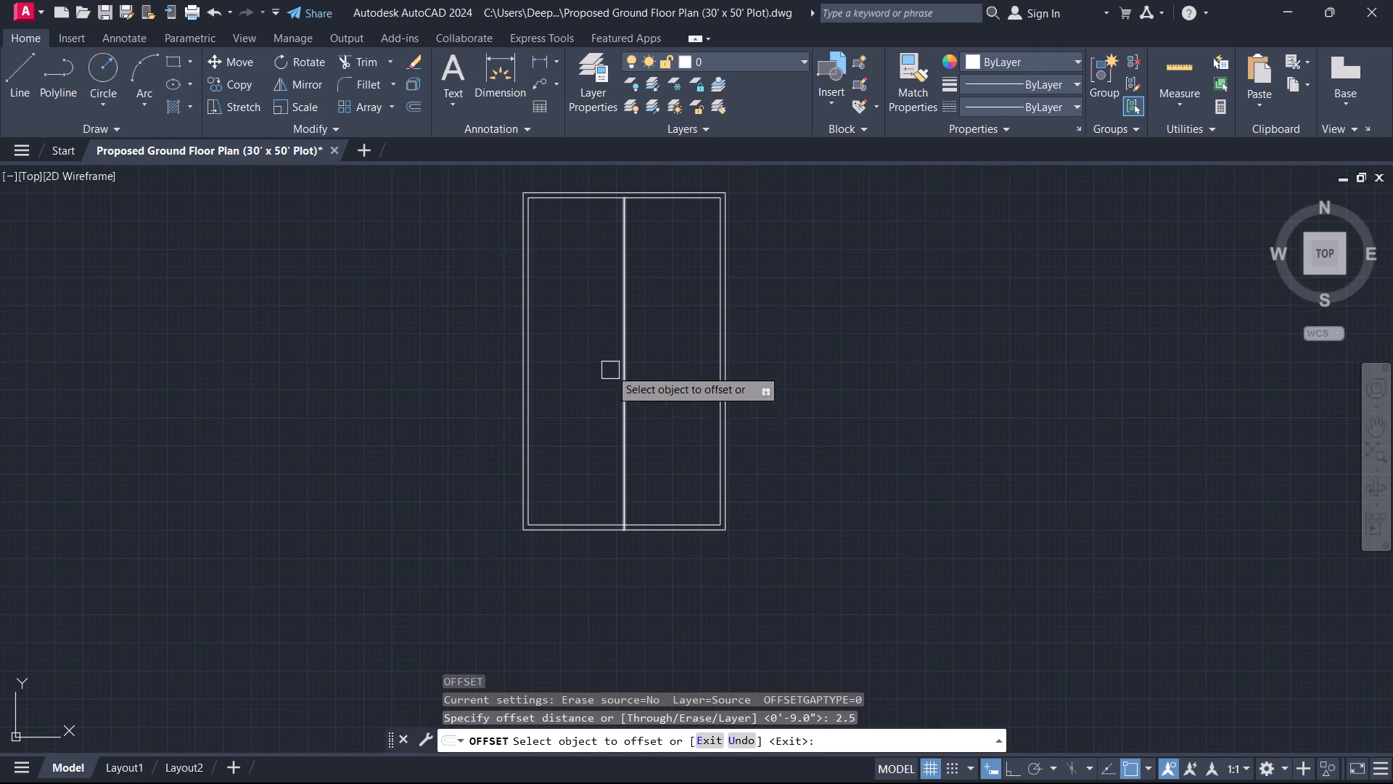
pyautogui.click(623, 387)
pyautogui.click(601, 393)
pyautogui.scroll(3, 608, 395)
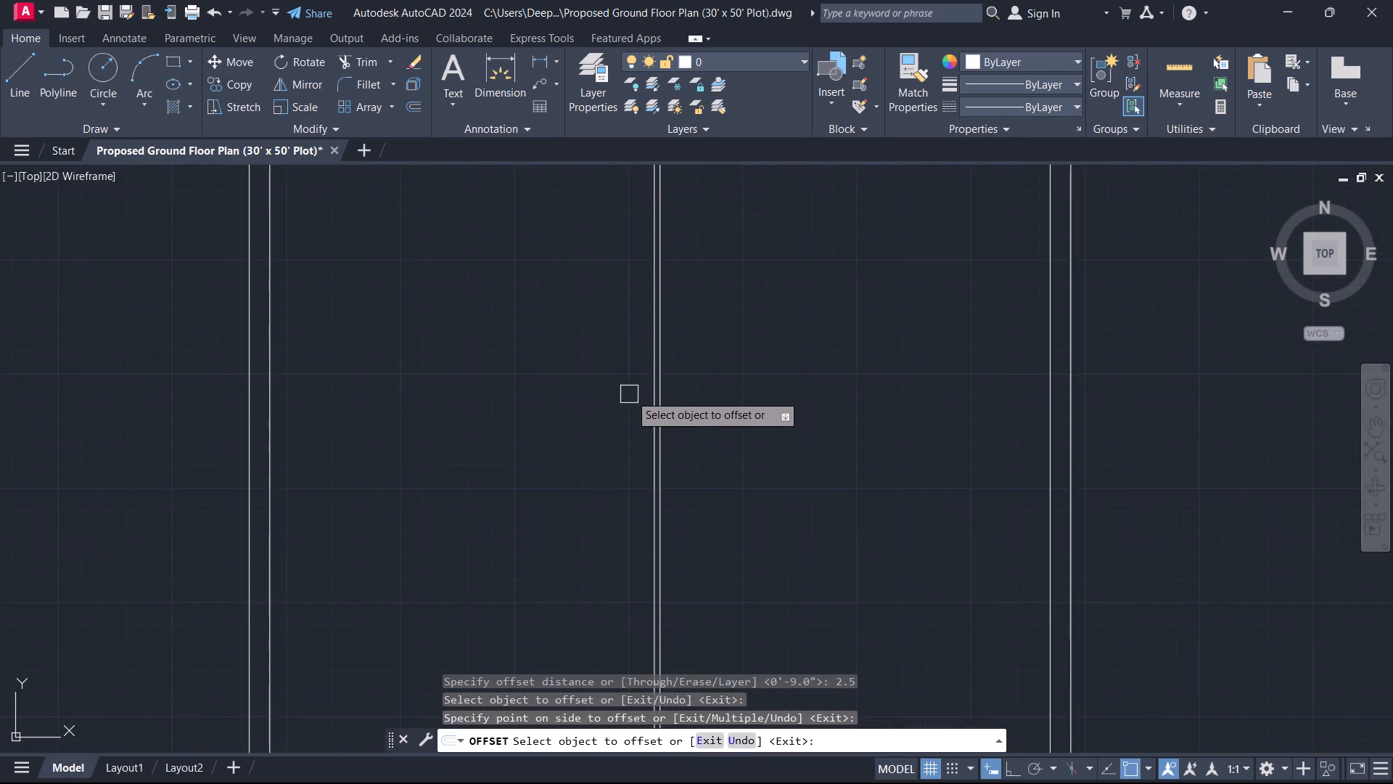
pyautogui.scroll(1, 630, 394)
pyautogui.click(677, 418)
pyautogui.click(718, 415)
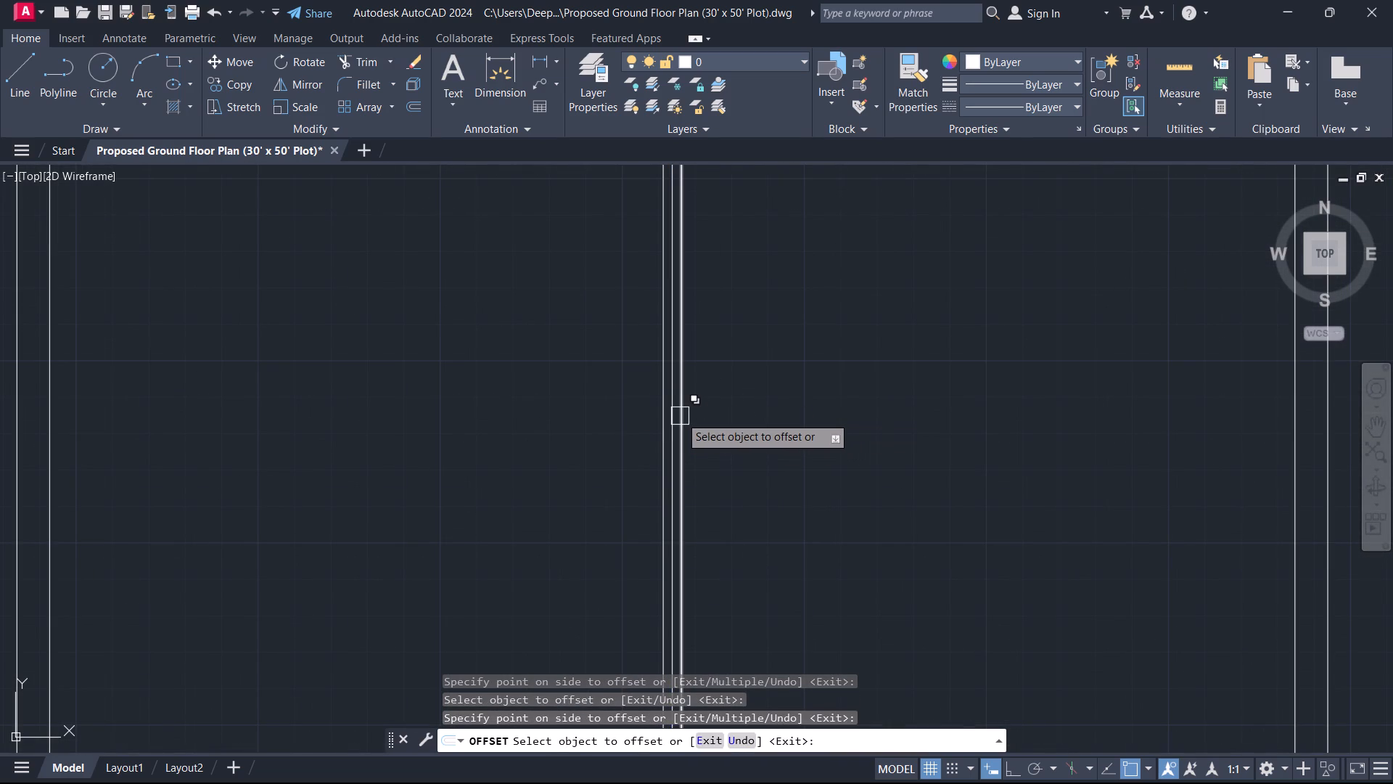
pyautogui.press('Escape')
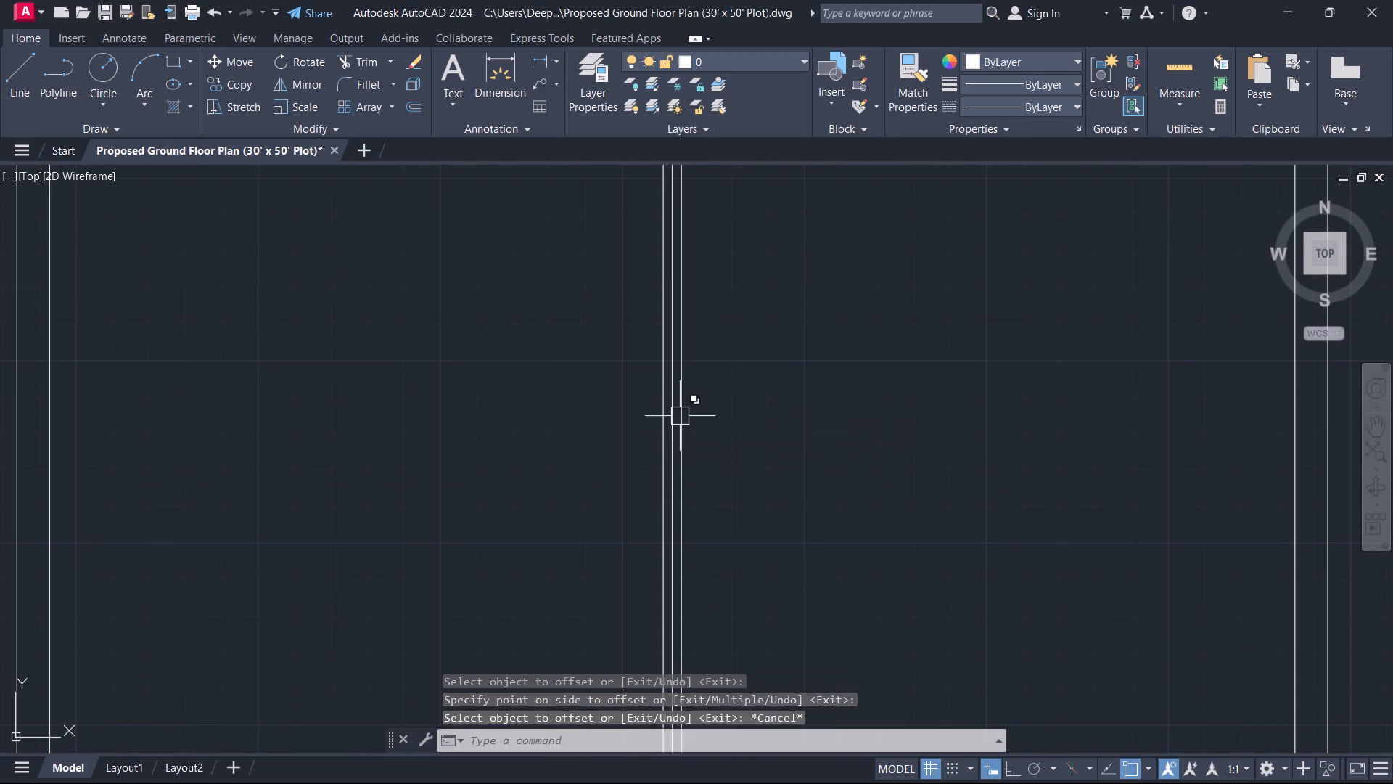
# Erase the original centre line between the two partition wall faces.
pyautogui.scroll(3, 583, 417)
pyautogui.click(833, 413)
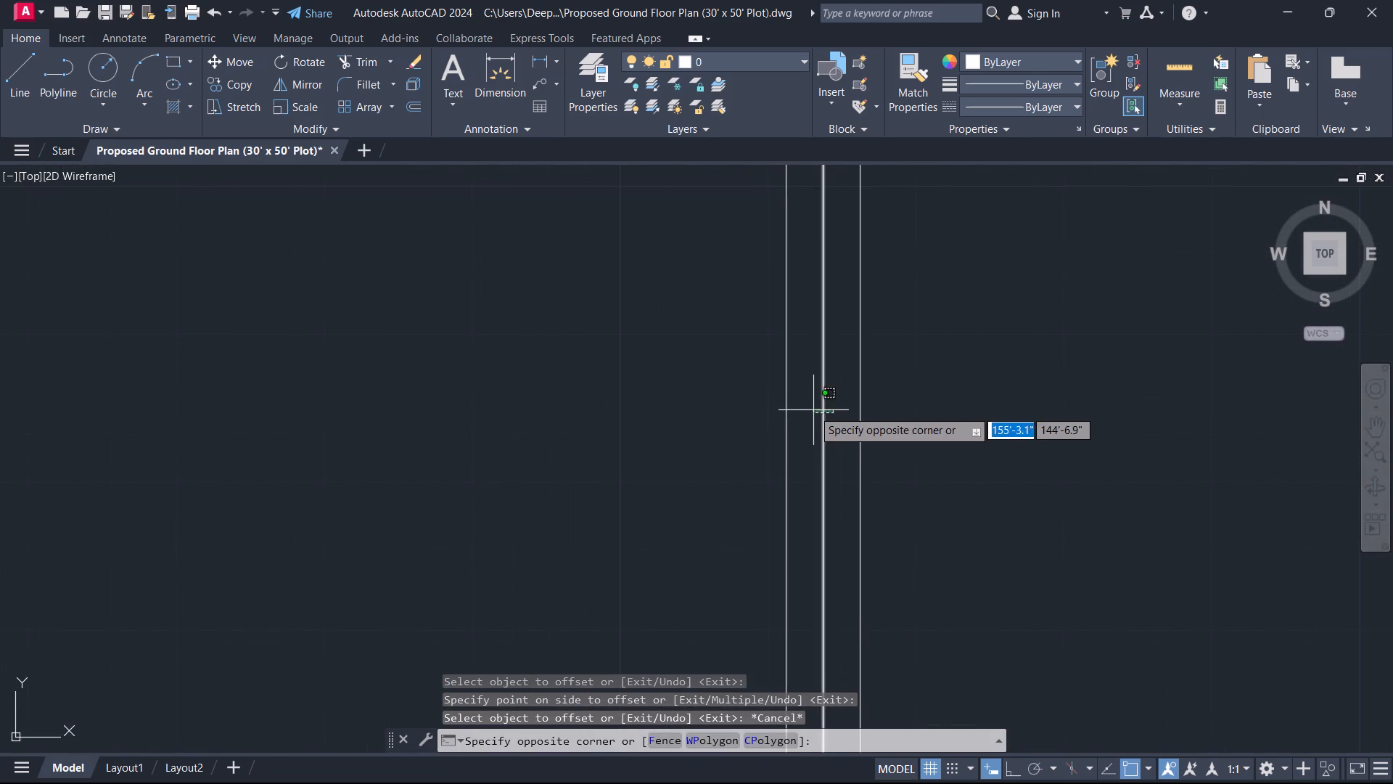
pyautogui.click(813, 409)
pyautogui.press('Delete')
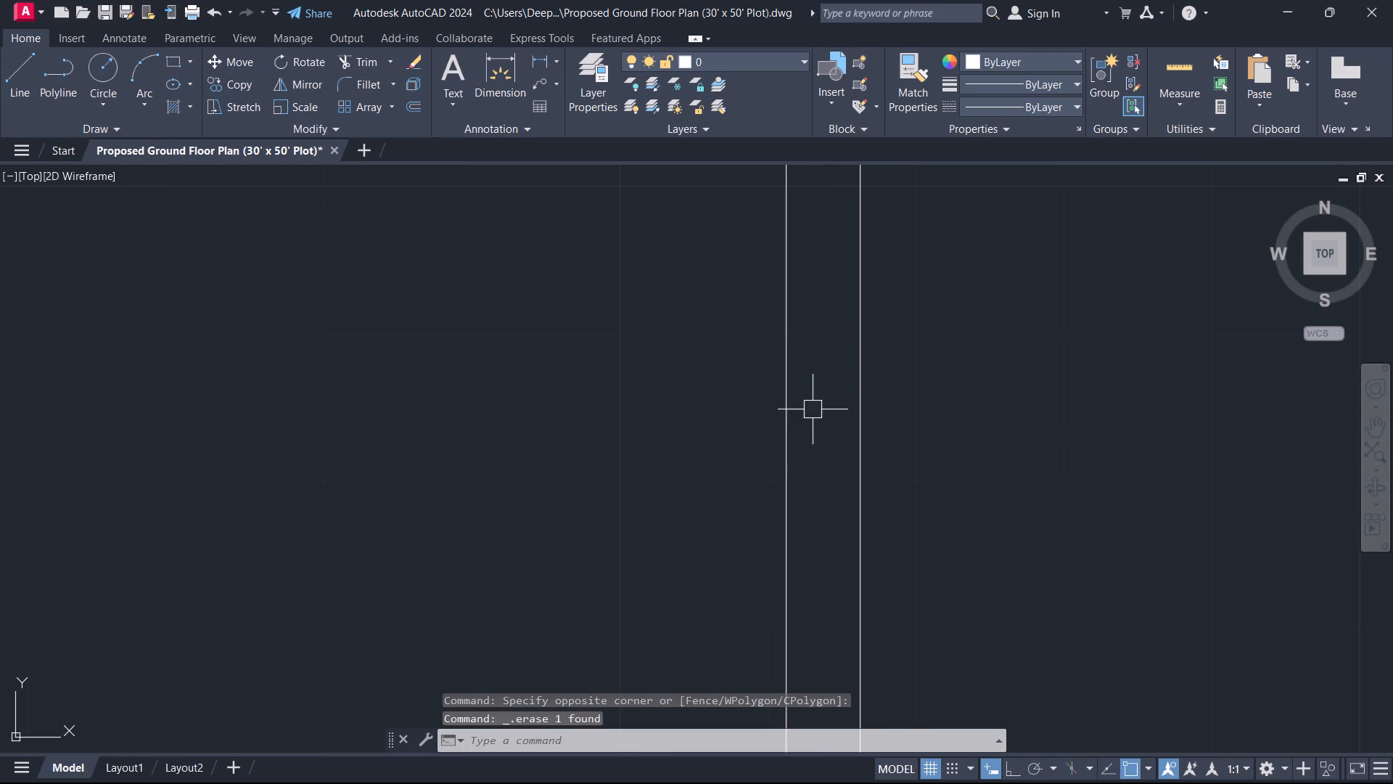
# Trim the two partition lines' bottom ends where they run through the 9" outer wall.
pyautogui.scroll(-8, 834, 371)
pyautogui.scroll(2, 901, 481)
pyautogui.moveTo(901, 481); pyautogui.dragTo(1022, 89, button='middle')
pyautogui.scroll(1, 913, 340)
pyautogui.middleClick(911, 331)
pyautogui.scroll(1, 911, 331)
pyautogui.moveTo(911, 331); pyautogui.dragTo(953, 447, button='middle')
pyautogui.scroll(-2, 756, 310)
pyautogui.moveTo(760, 338); pyautogui.dragTo(766, 115, button='middle')
pyautogui.scroll(3, 741, 263)
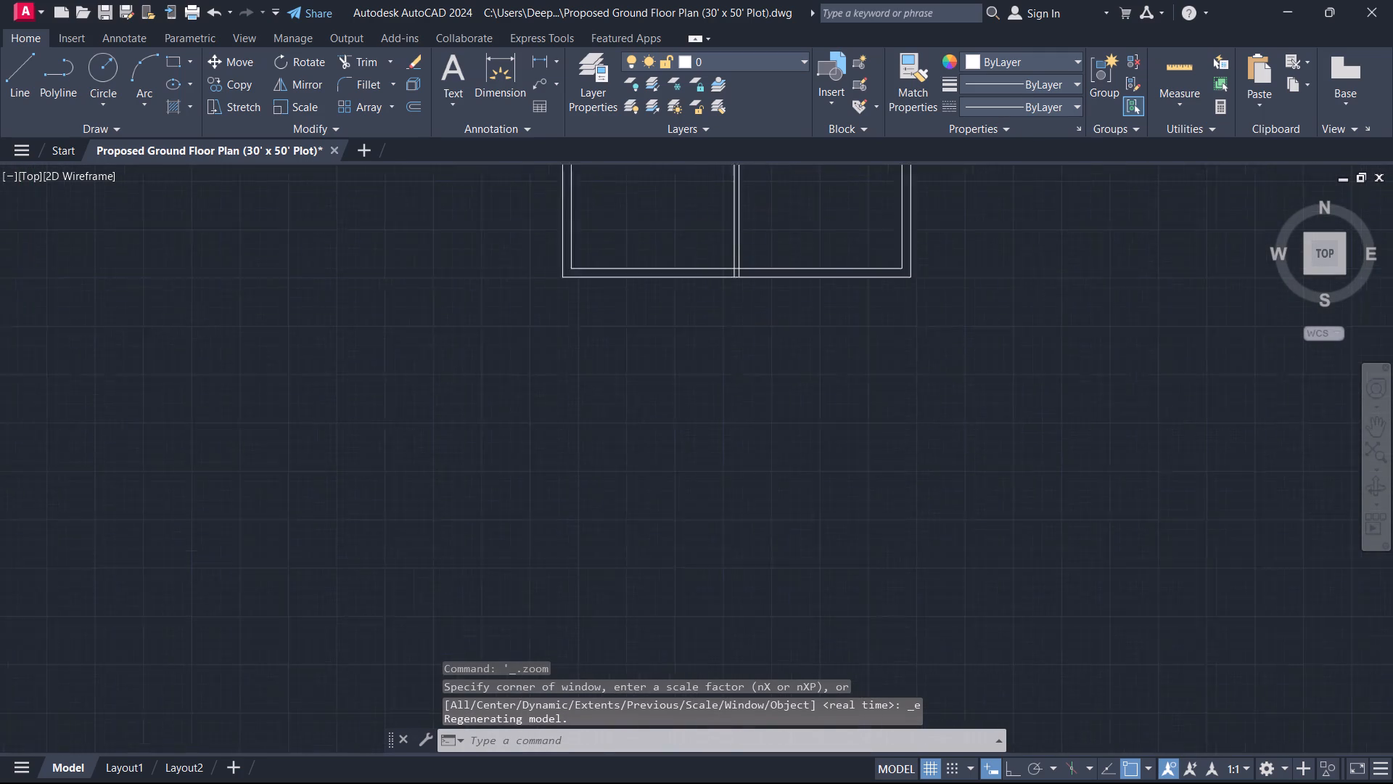
pyautogui.scroll(5, 741, 264)
pyautogui.moveTo(737, 271); pyautogui.dragTo(798, 430, button='middle')
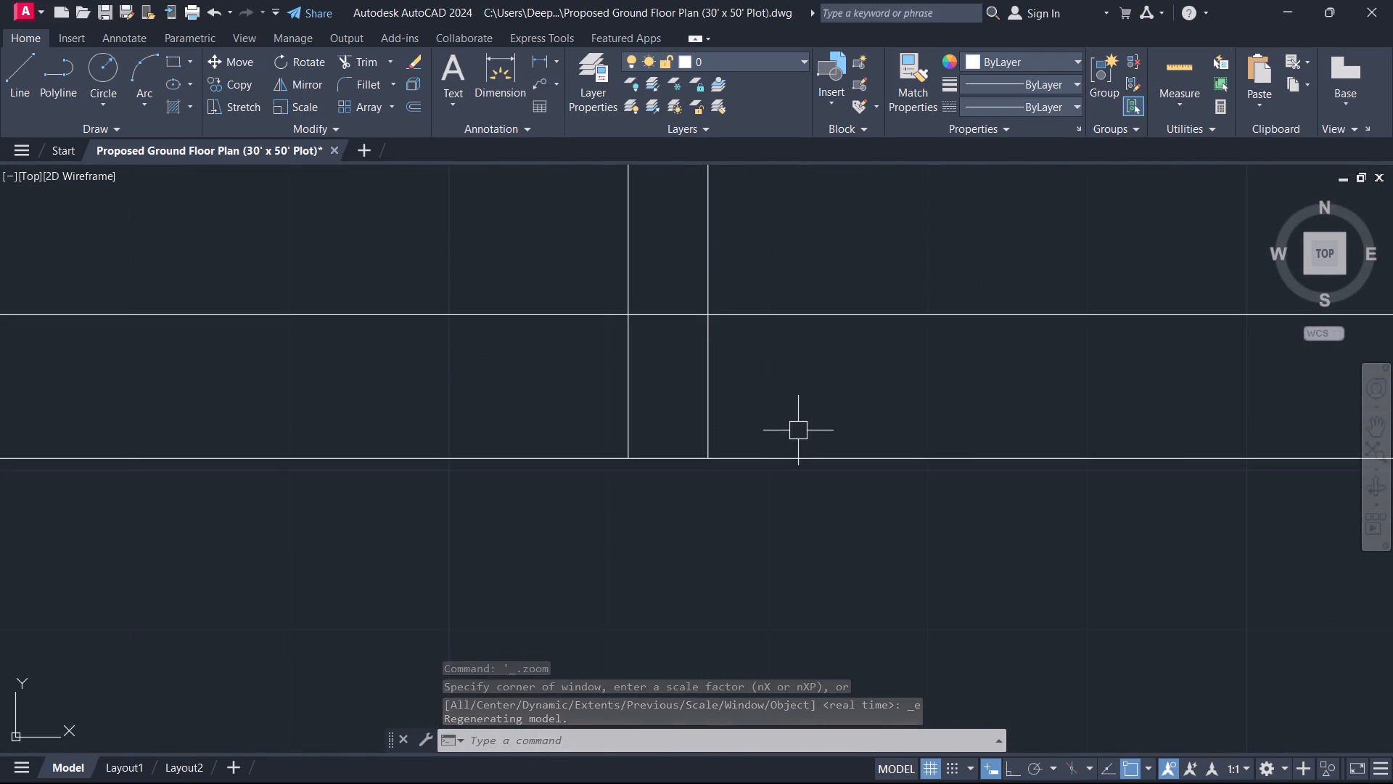
pyautogui.write('tr')
pyautogui.press('space')
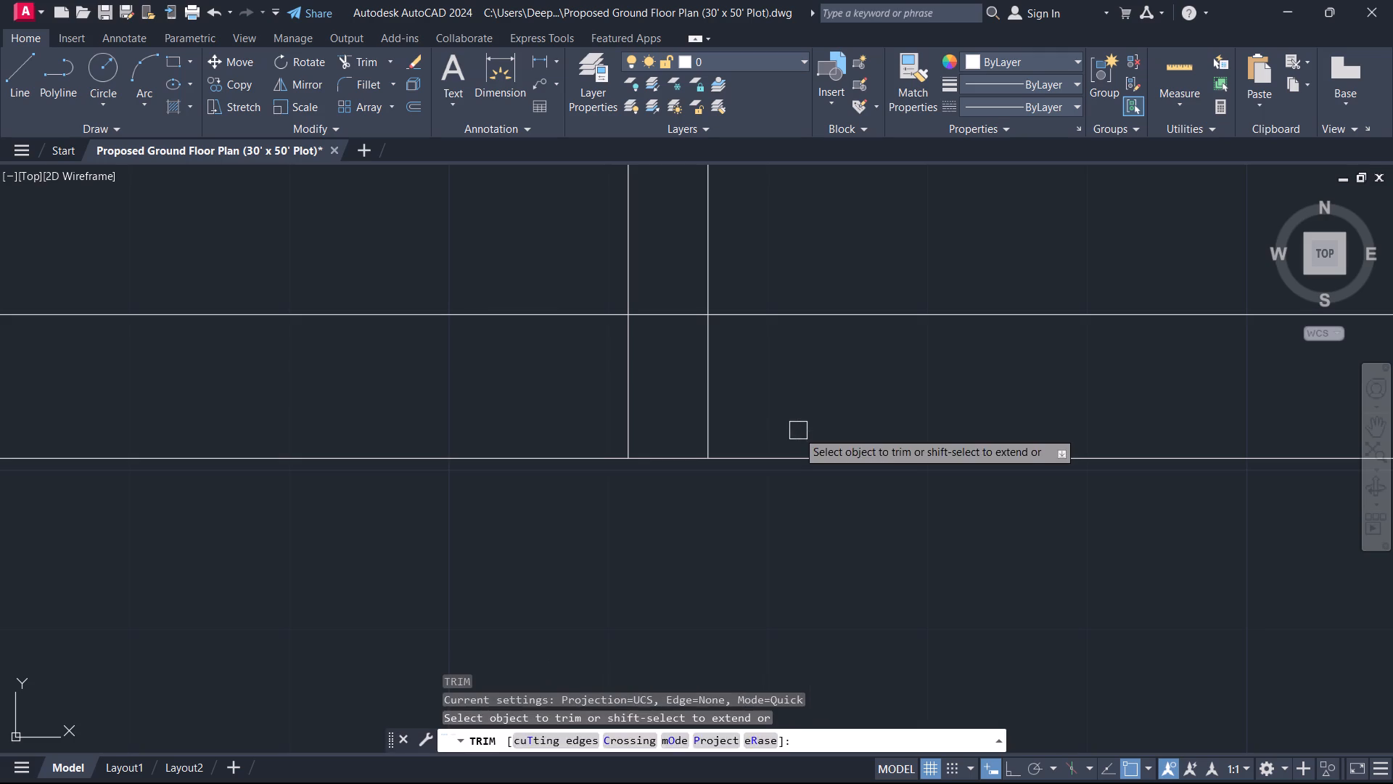
pyautogui.click(797, 431)
pyautogui.click(460, 420)
pyautogui.scroll(-8, 614, 356)
pyautogui.moveTo(536, 261); pyautogui.dragTo(607, 539, button='middle')
pyautogui.press('Escape')
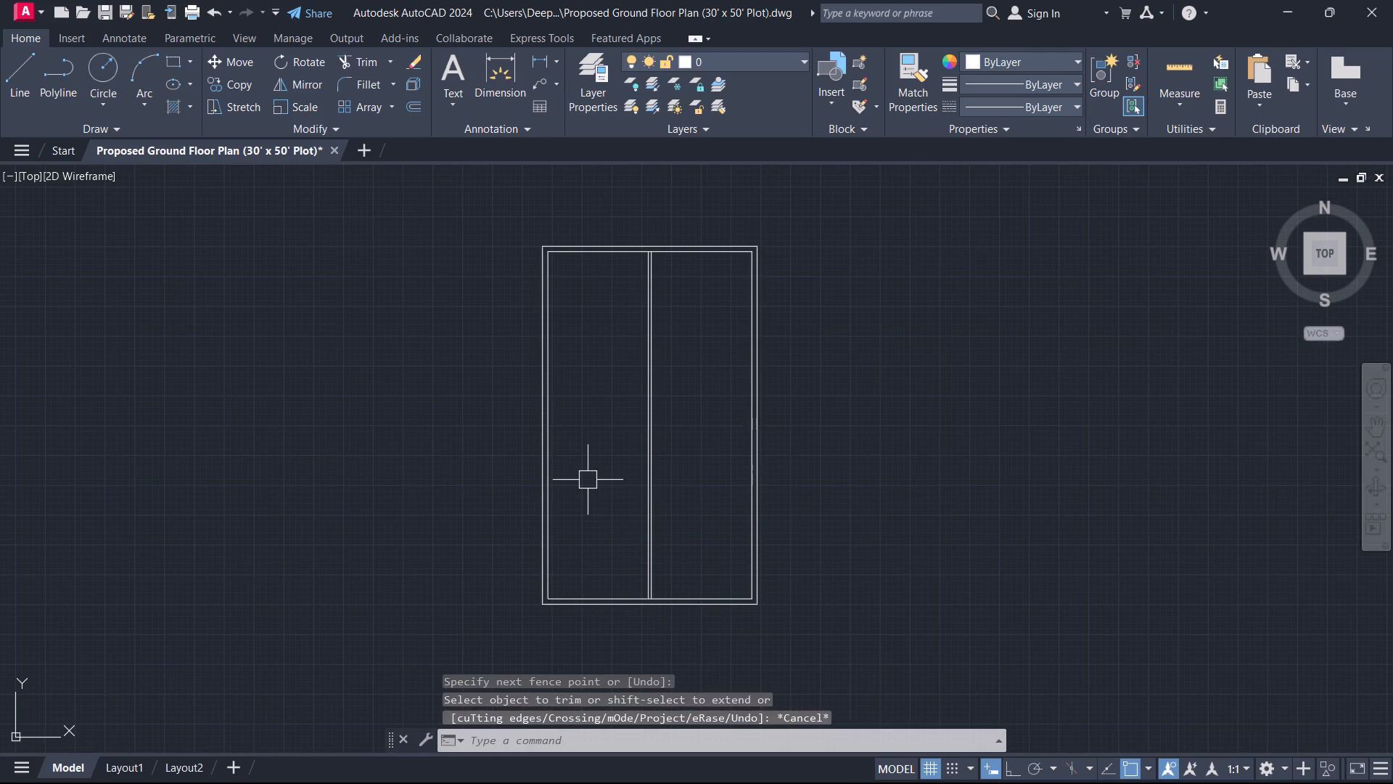
# Trim the inner top wall line between the two partition faces to open the wall junction.
pyautogui.scroll(1, 577, 327)
pyautogui.scroll(1, 662, 235)
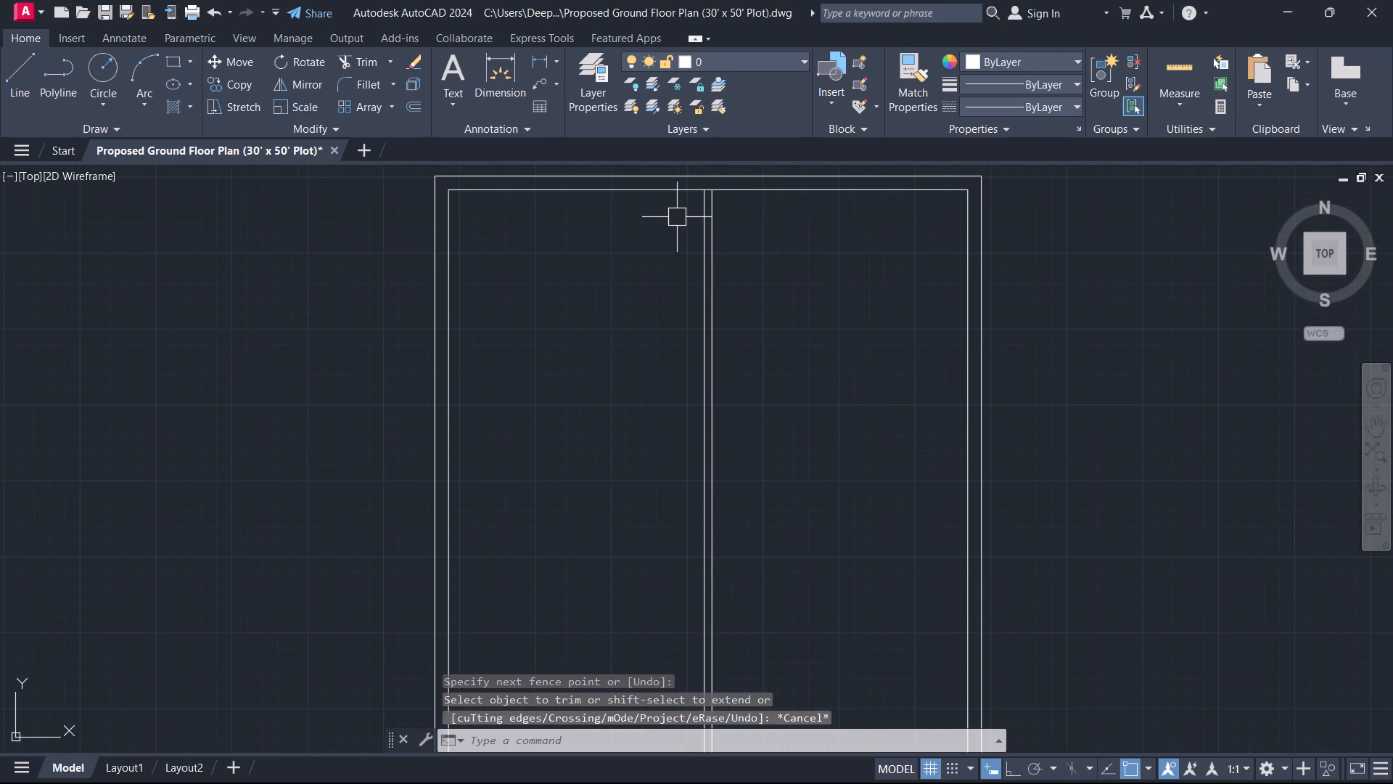
pyautogui.scroll(1, 686, 212)
pyautogui.moveTo(686, 212); pyautogui.dragTo(655, 395, button='middle')
pyautogui.scroll(1, 686, 348)
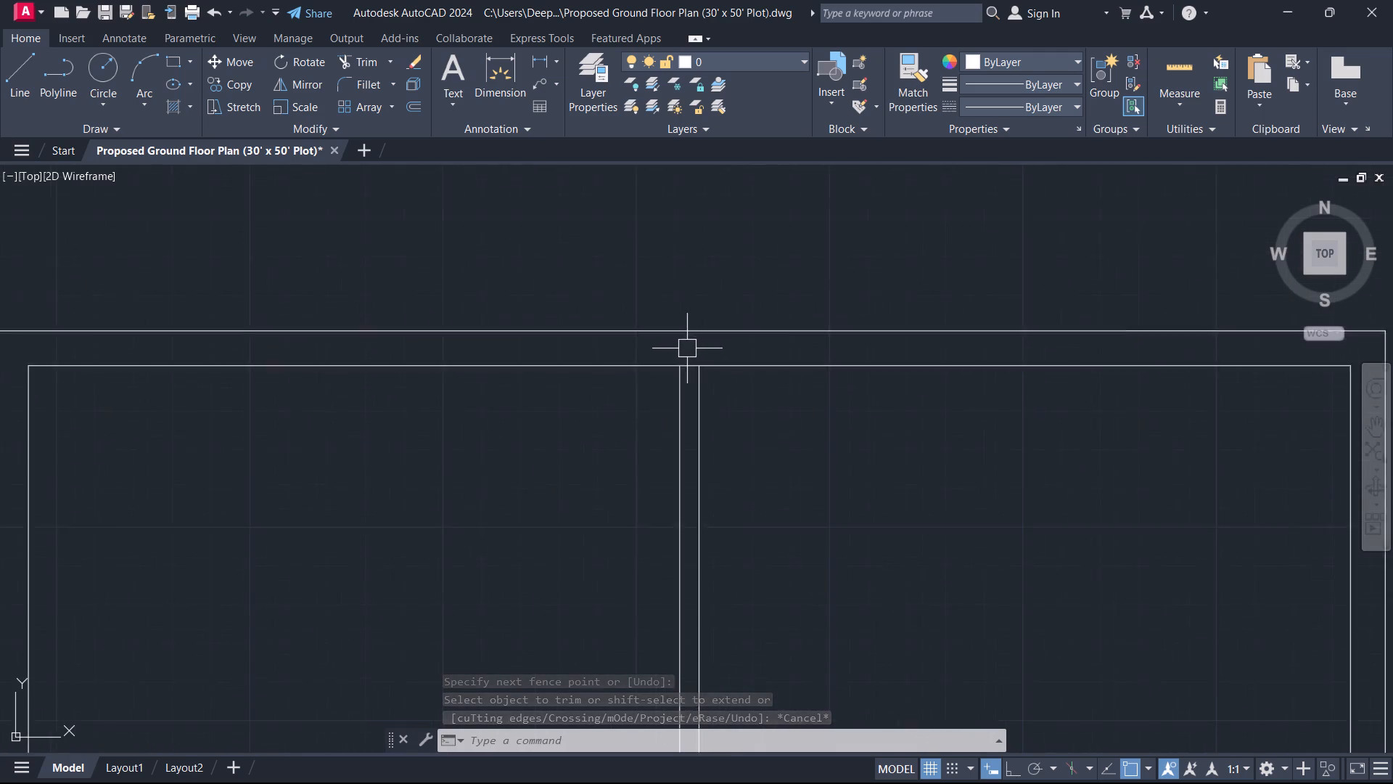
pyautogui.scroll(2, 688, 348)
pyautogui.write('tr')
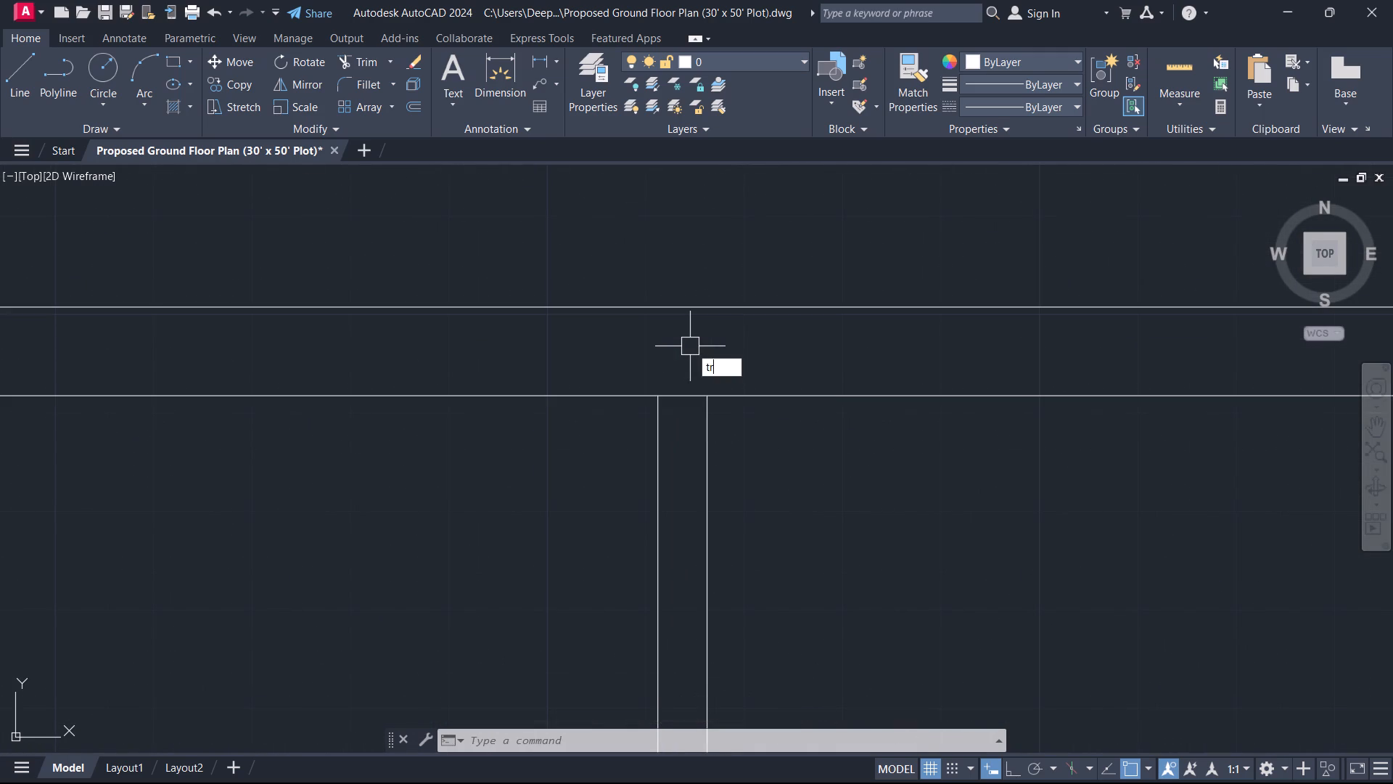
pyautogui.press('space')
pyautogui.click(668, 362)
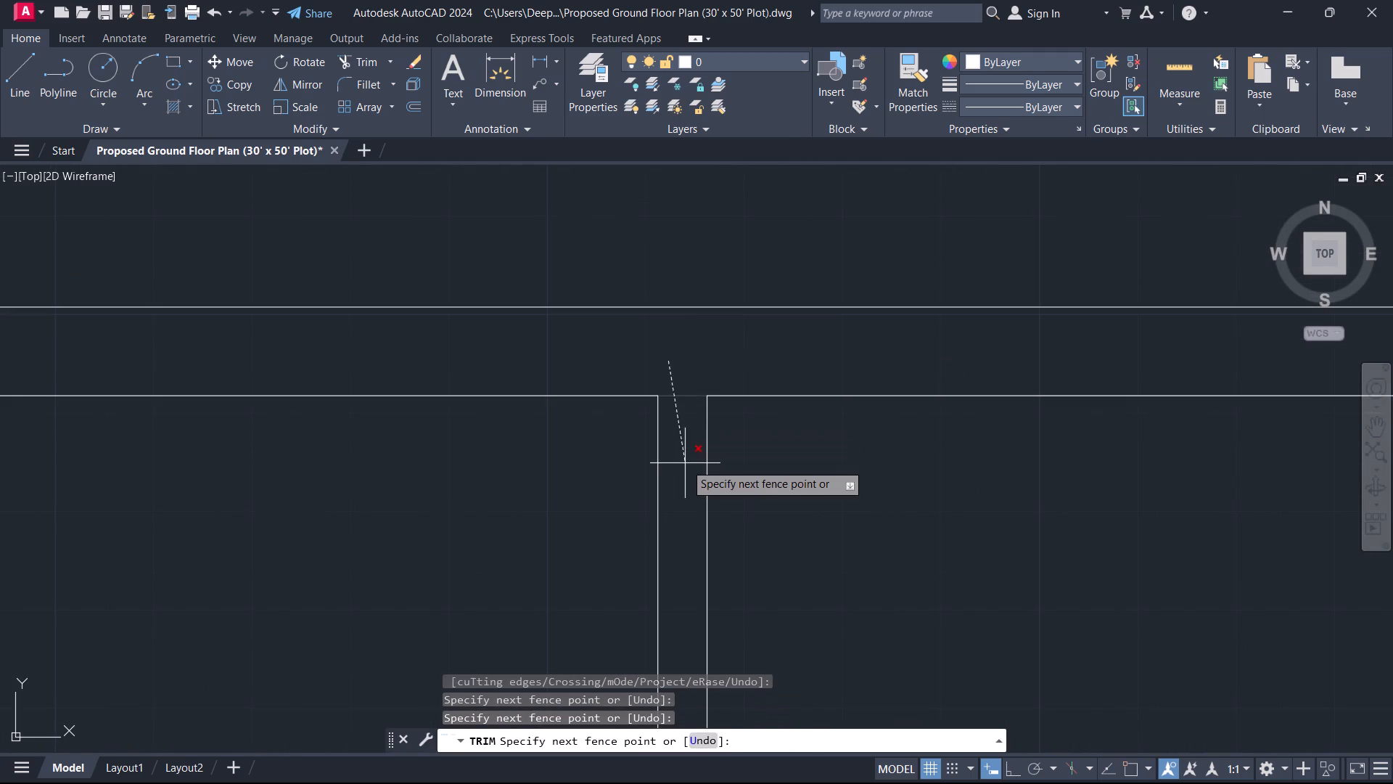
pyautogui.click(685, 463)
pyautogui.scroll(-2, 700, 423)
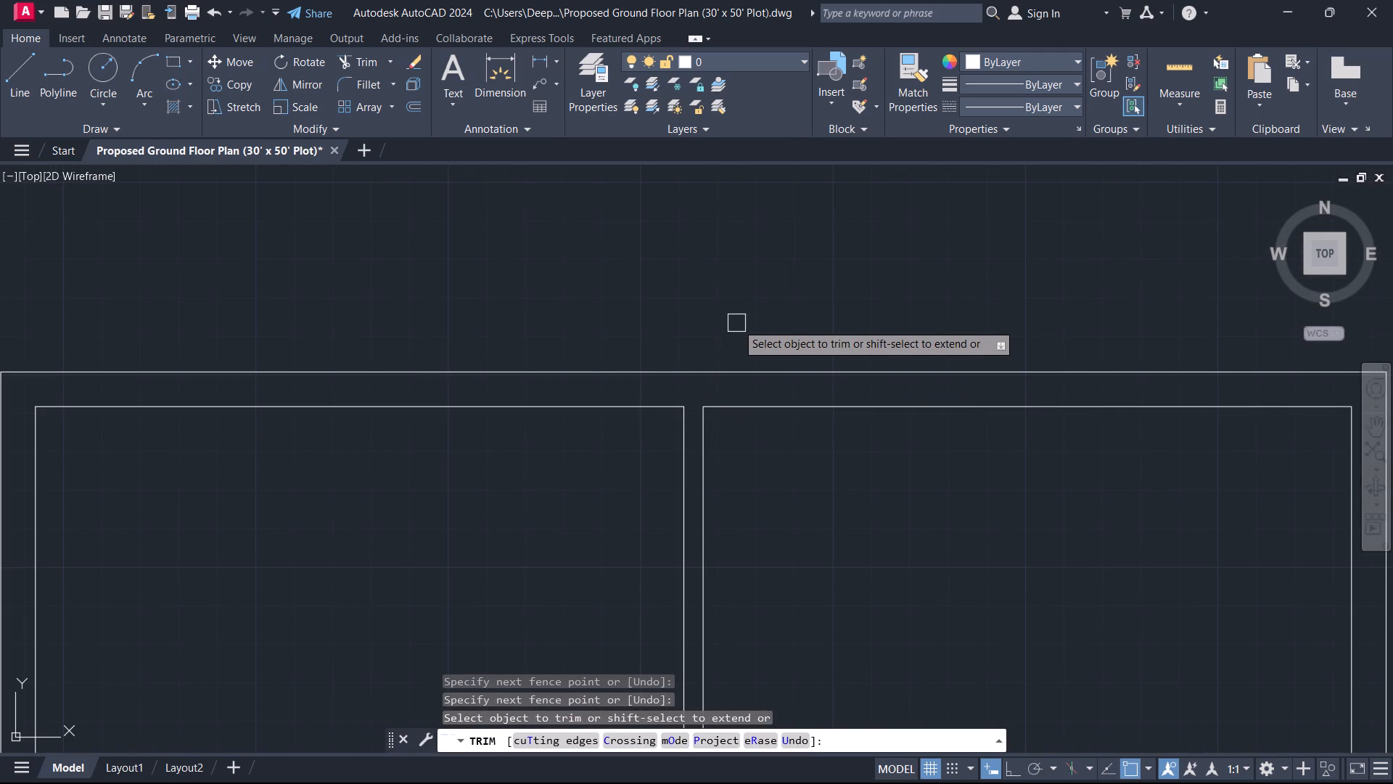
pyautogui.press('Escape')
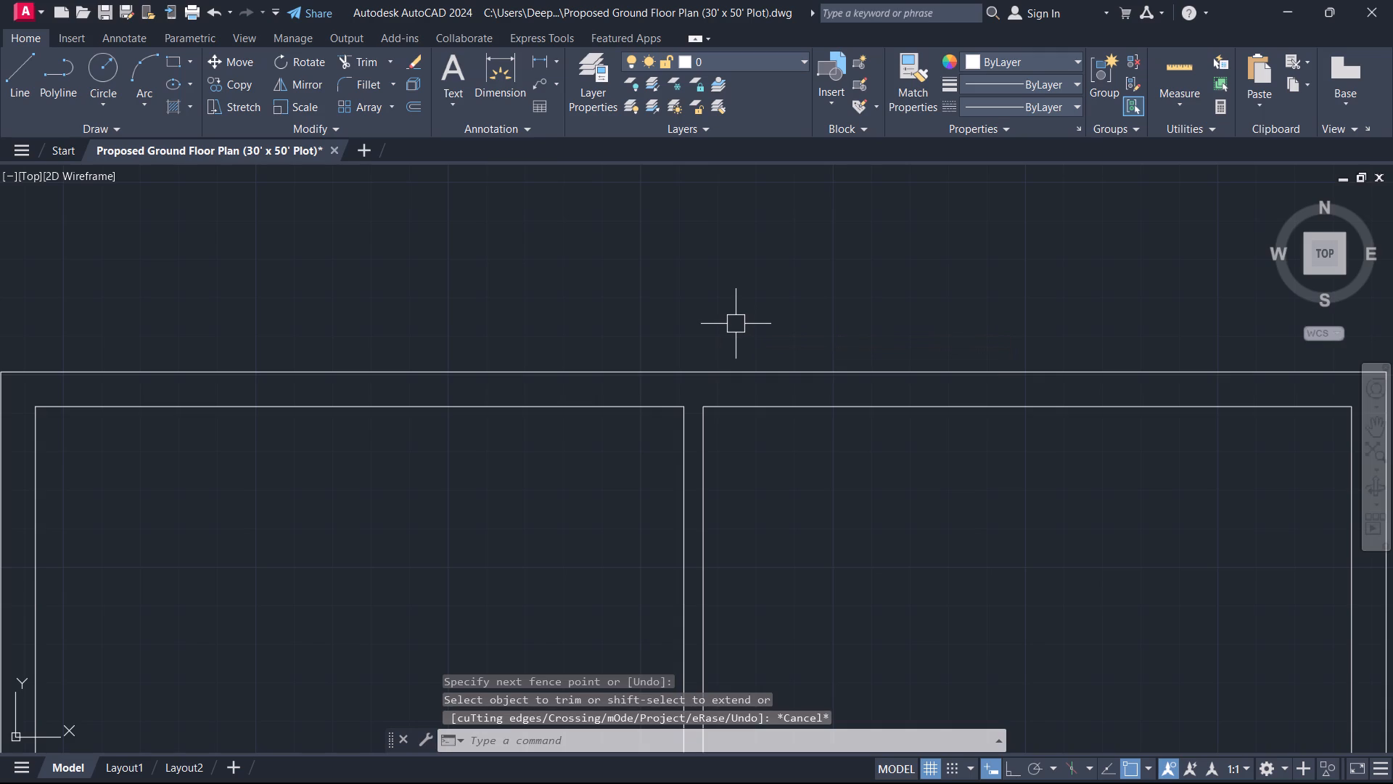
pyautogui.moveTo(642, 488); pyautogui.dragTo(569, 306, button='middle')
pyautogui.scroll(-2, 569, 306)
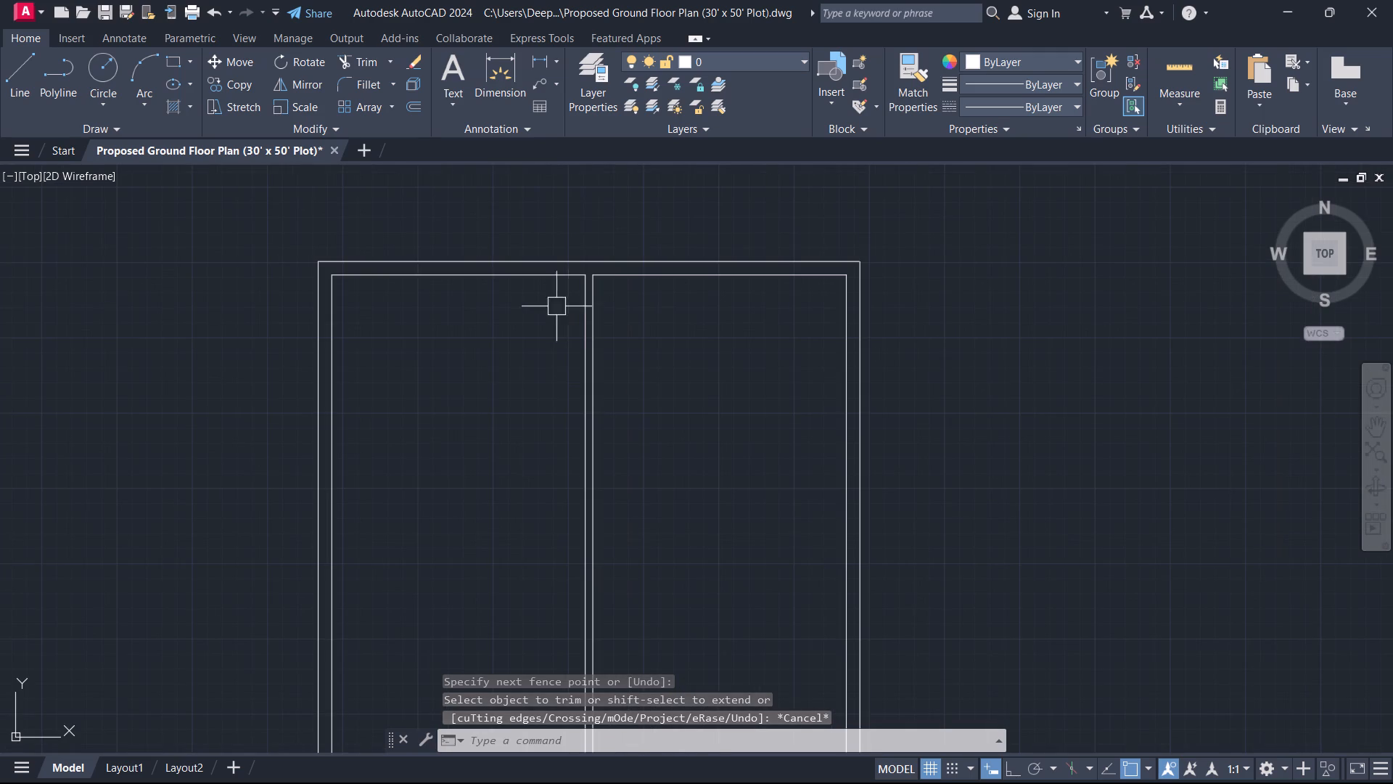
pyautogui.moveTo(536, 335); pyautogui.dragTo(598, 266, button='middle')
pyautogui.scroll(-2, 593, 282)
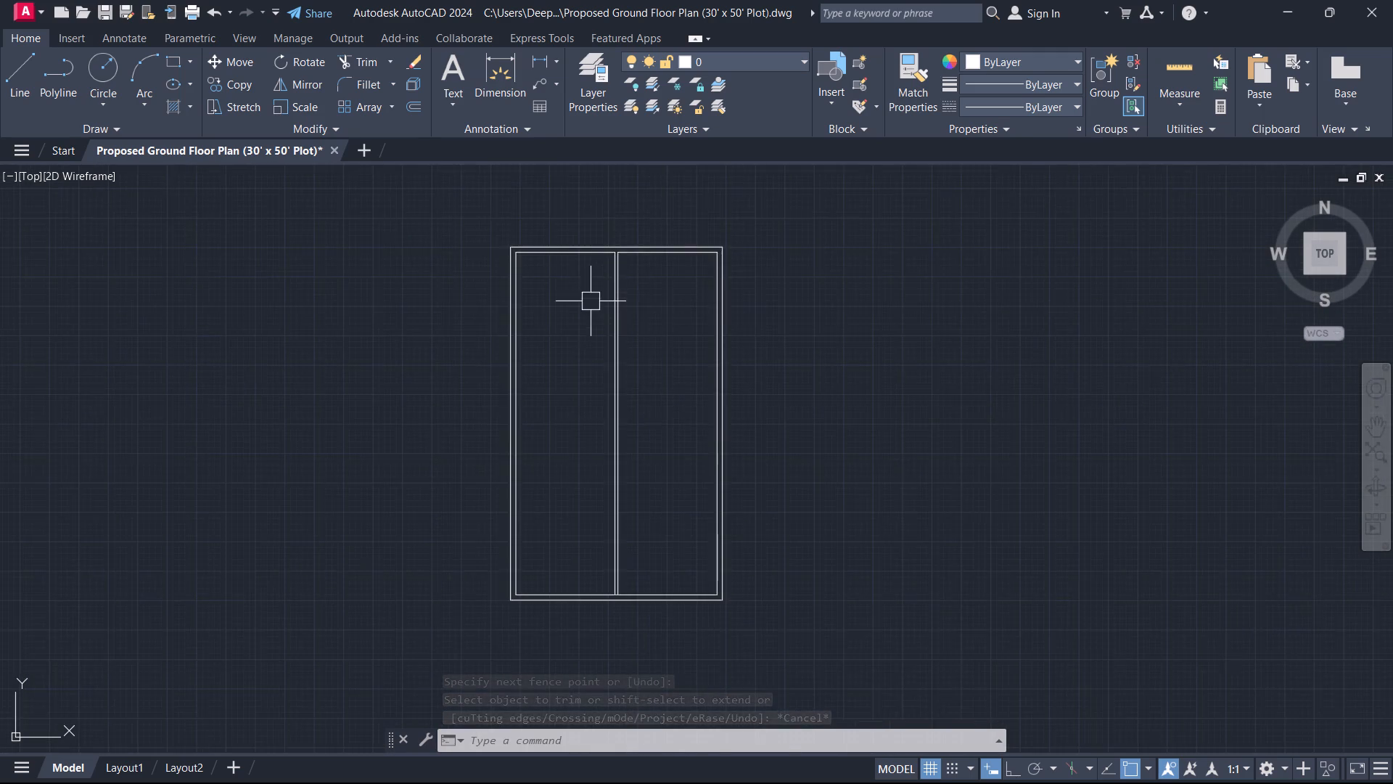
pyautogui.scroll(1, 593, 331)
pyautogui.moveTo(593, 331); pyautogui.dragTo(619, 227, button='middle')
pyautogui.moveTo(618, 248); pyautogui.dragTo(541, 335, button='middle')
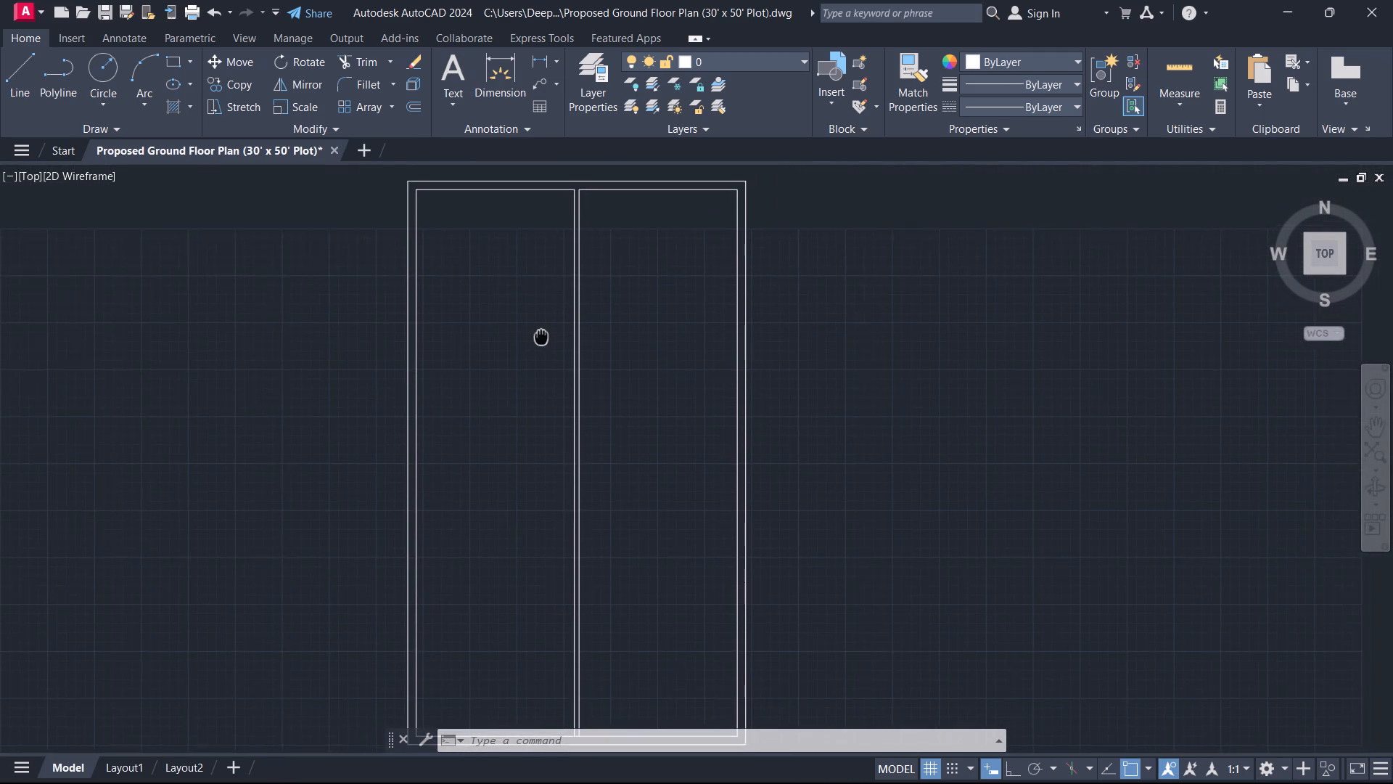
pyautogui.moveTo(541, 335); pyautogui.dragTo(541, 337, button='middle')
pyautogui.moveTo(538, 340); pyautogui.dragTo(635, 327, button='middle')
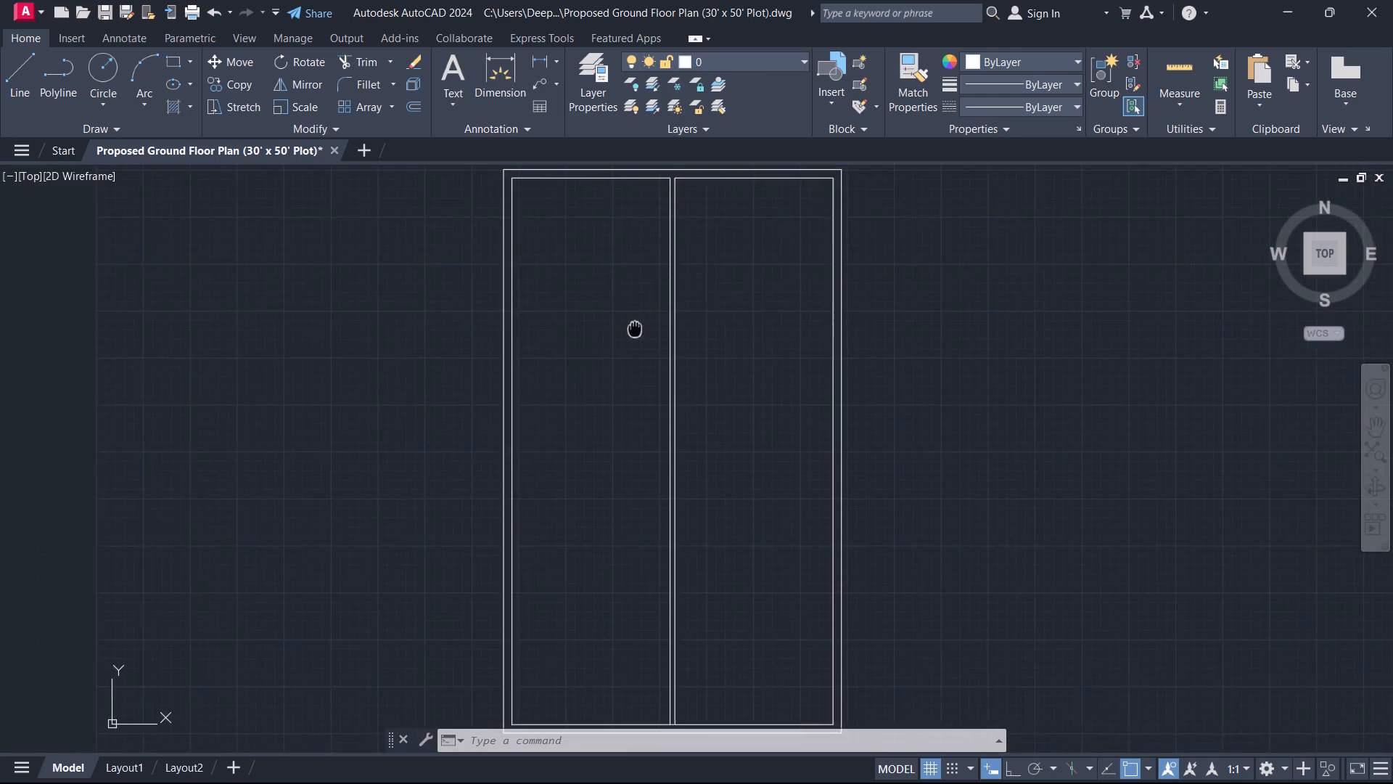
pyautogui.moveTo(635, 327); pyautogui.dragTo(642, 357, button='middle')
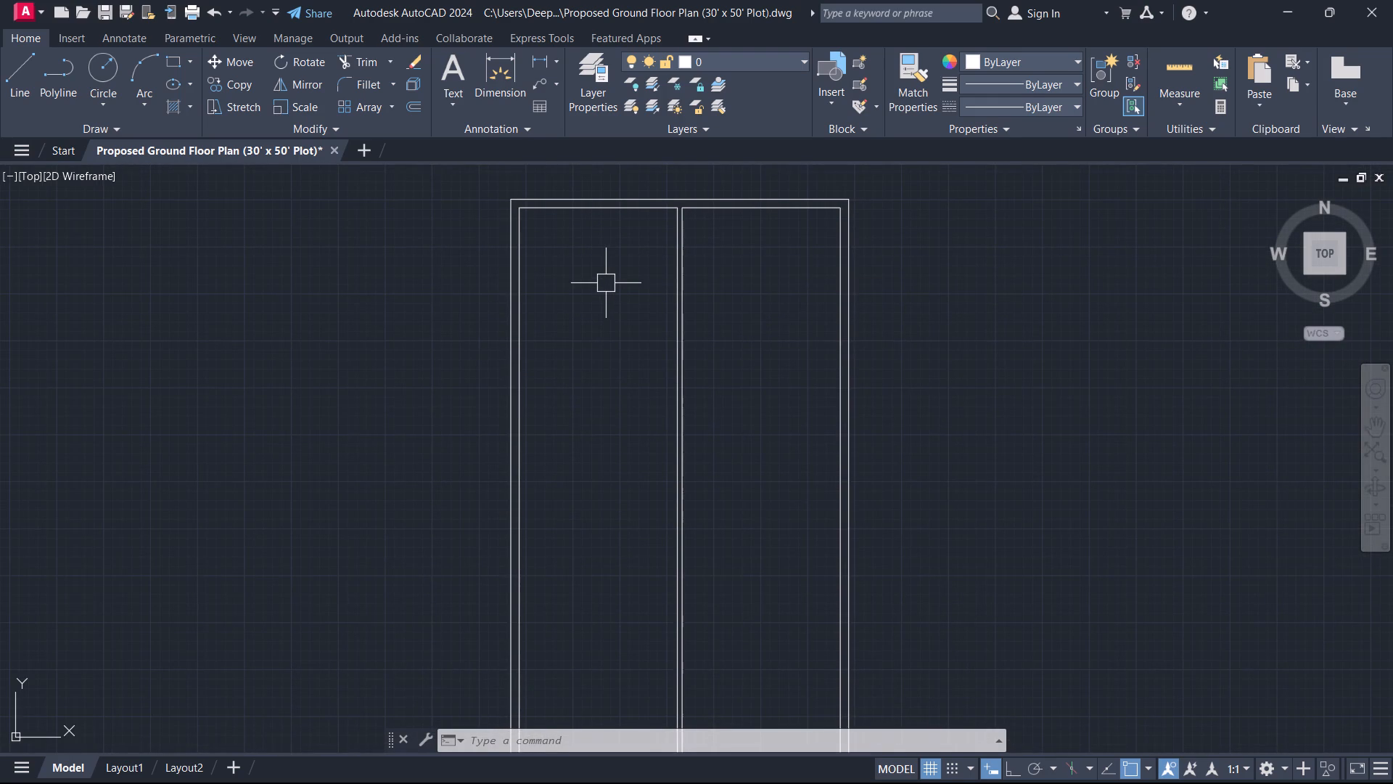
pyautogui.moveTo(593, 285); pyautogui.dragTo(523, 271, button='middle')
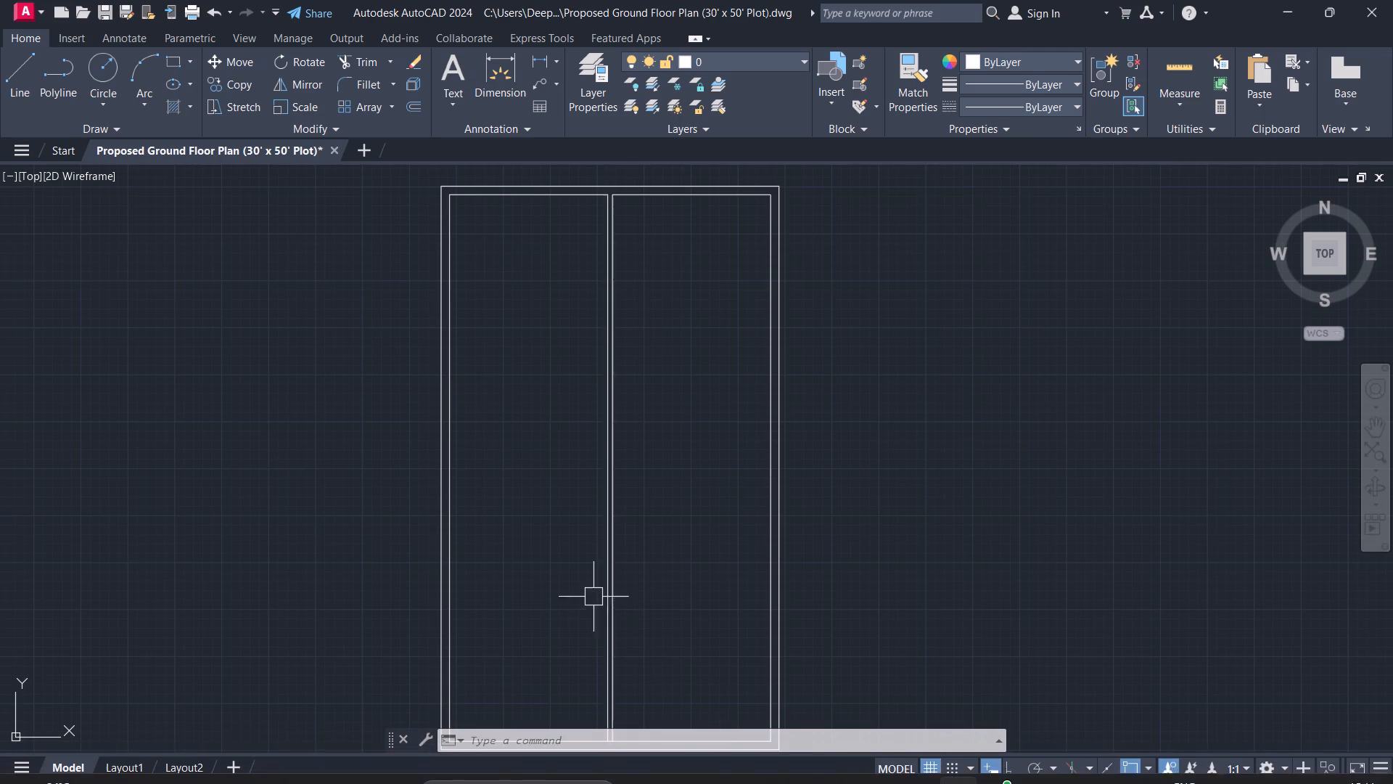
# Trim the inner bottom wall line between the two partition faces to open the wall junction.
pyautogui.moveTo(585, 584); pyautogui.dragTo(671, 505, button='middle')
pyautogui.moveTo(665, 504); pyautogui.dragTo(650, 582, button='middle')
pyautogui.moveTo(656, 563); pyautogui.dragTo(680, 376, button='middle')
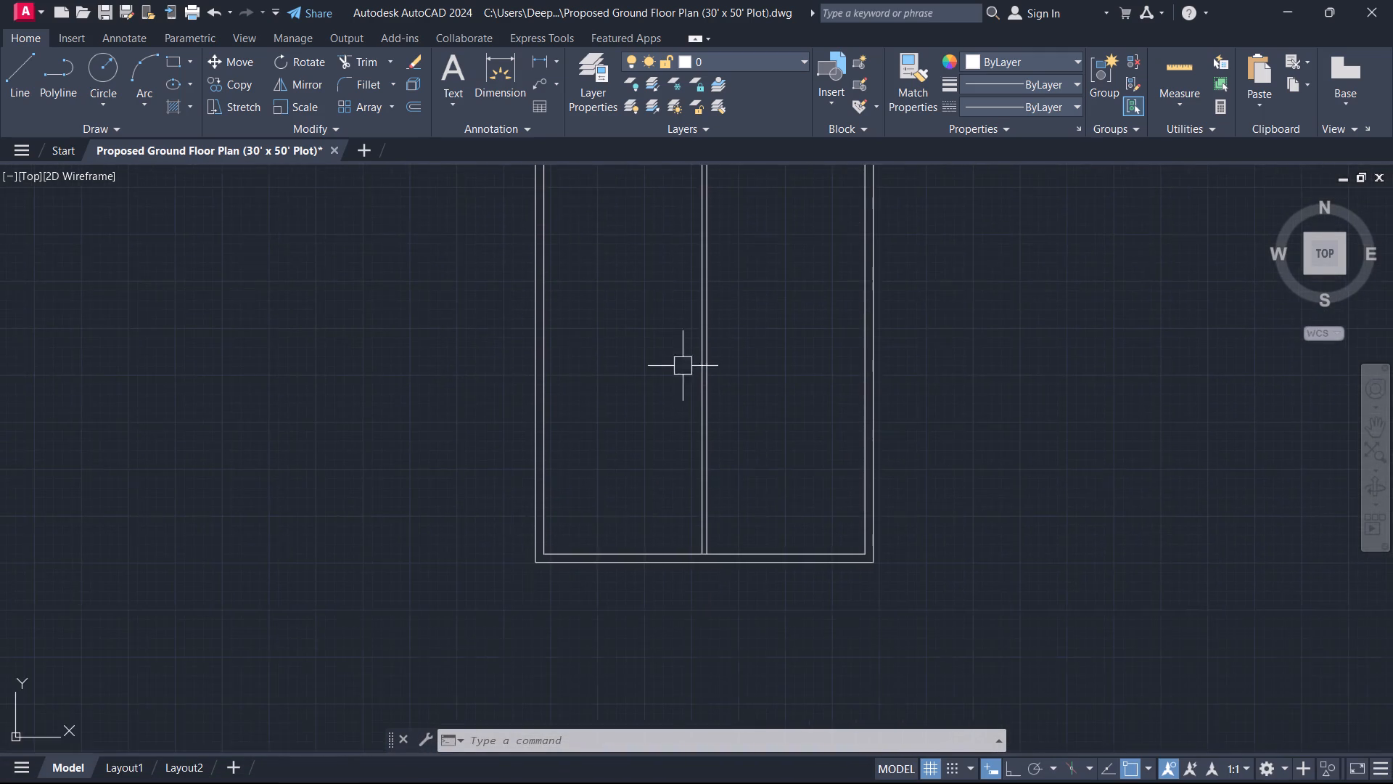
pyautogui.scroll(4, 717, 568)
pyautogui.scroll(4, 599, 474)
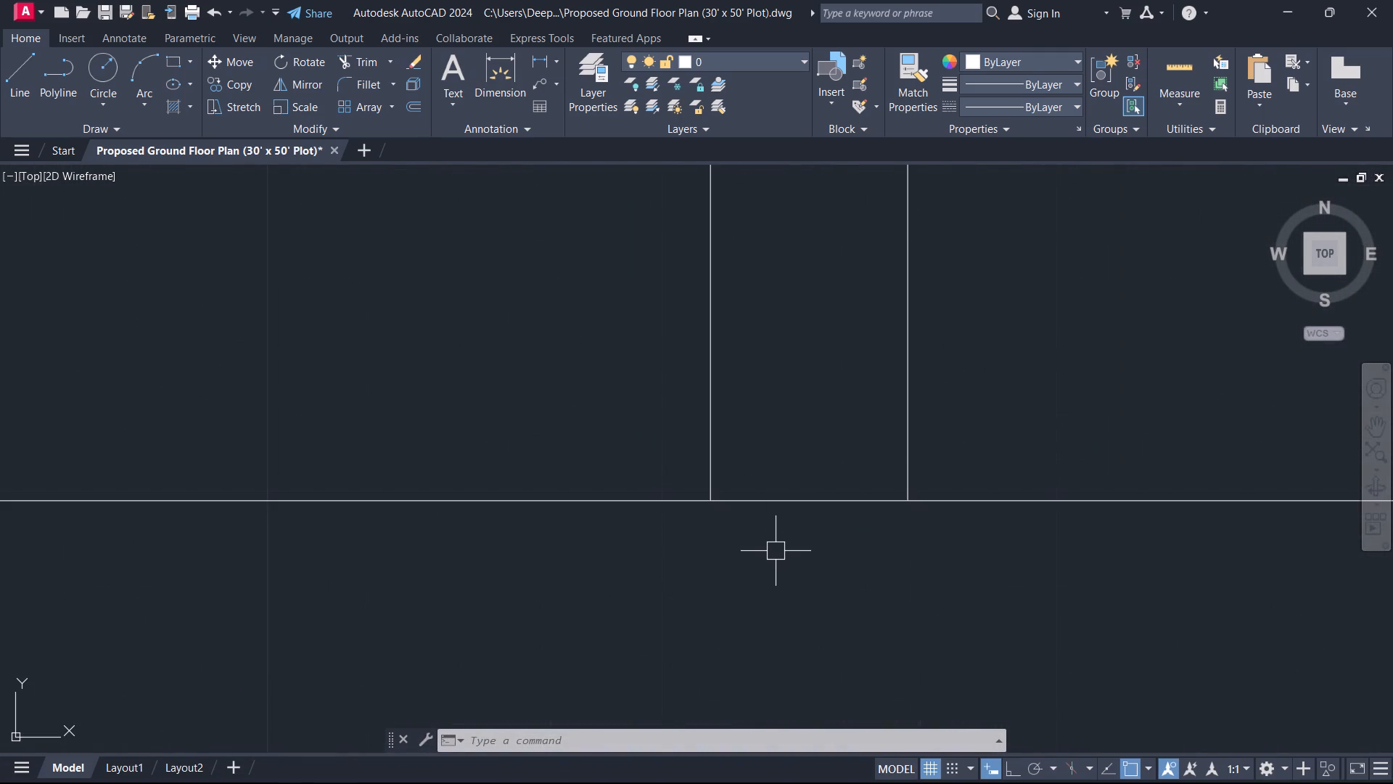
pyautogui.write('tr')
pyautogui.press('space')
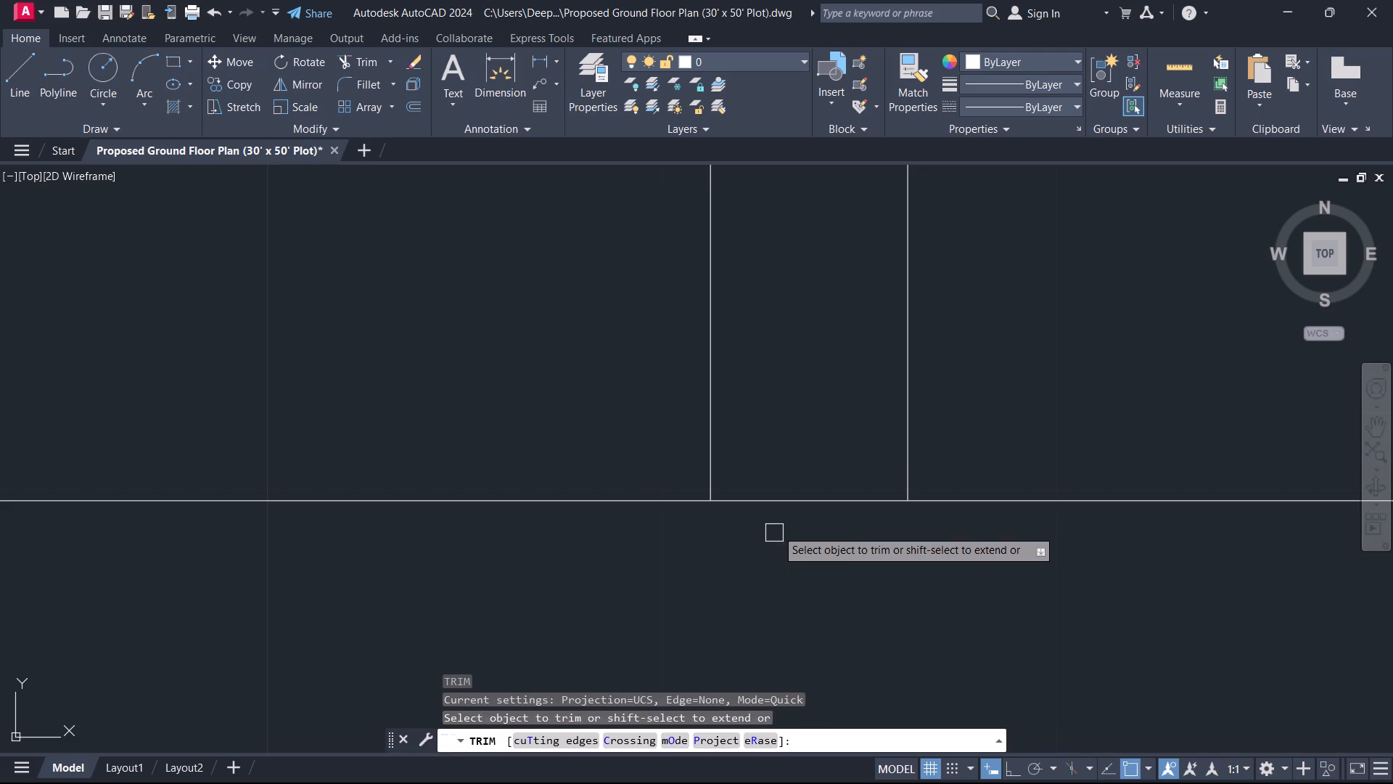
pyautogui.click(829, 412)
pyautogui.click(774, 576)
pyautogui.scroll(-5, 785, 516)
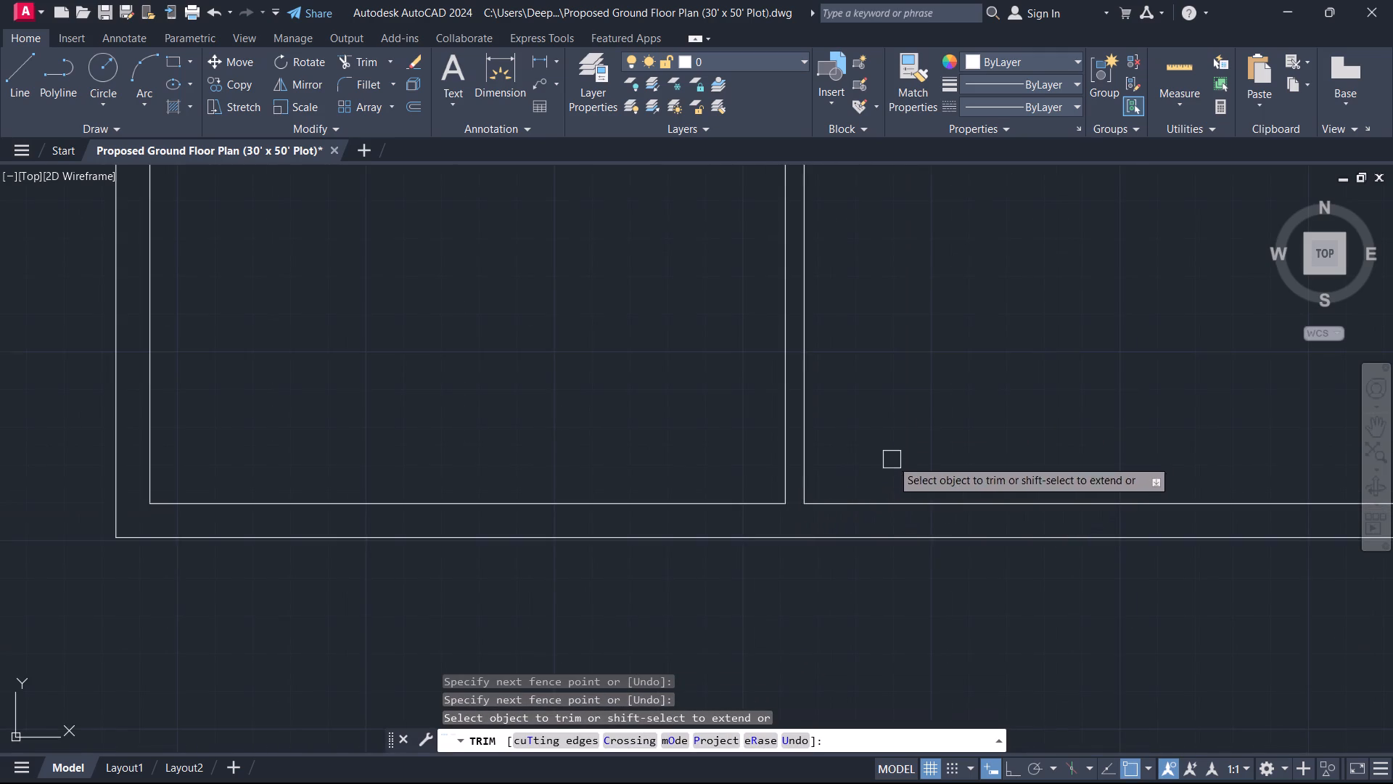
# End the Trim command with the upper part of the plan in view.
pyautogui.moveTo(898, 455); pyautogui.dragTo(727, 731, button='middle')
pyautogui.scroll(-1, 898, 455)
pyautogui.scroll(-1, 727, 731)
pyautogui.scroll(-3, 801, 548)
pyautogui.moveTo(790, 526); pyautogui.dragTo(761, 698, button='middle')
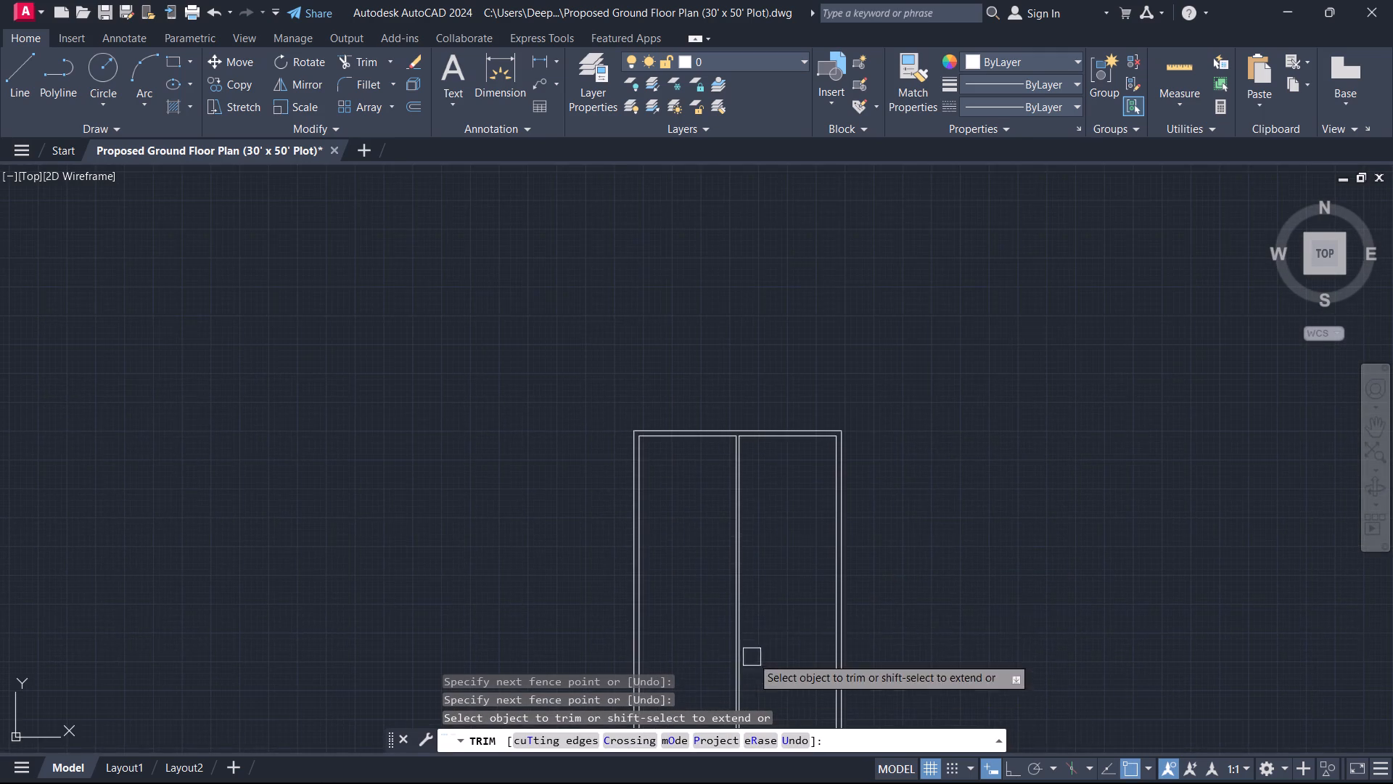
pyautogui.scroll(1, 776, 562)
pyautogui.moveTo(776, 560); pyautogui.dragTo(865, 467, button='middle')
pyautogui.press('Escape')
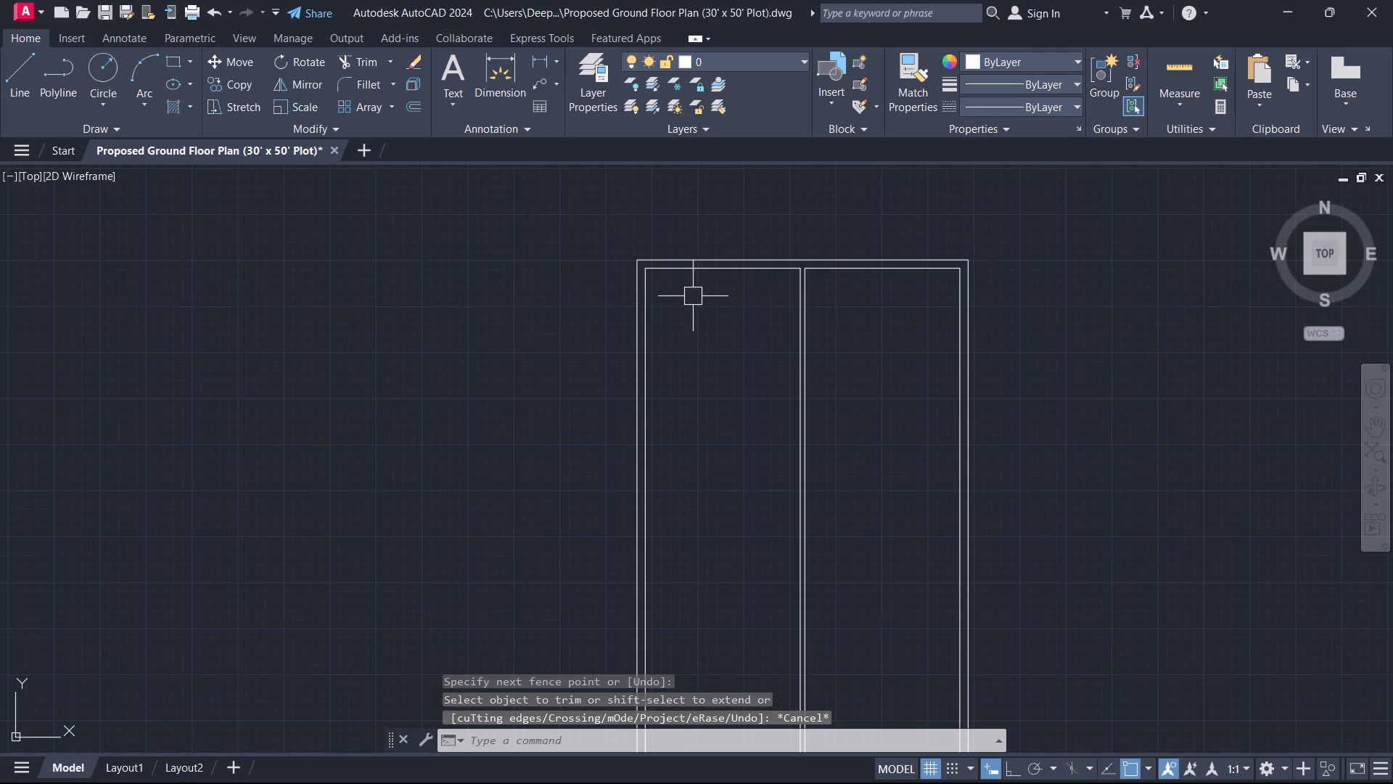
# Examine the outer walls, the central partition and its wall junctions along the full length of the plan.
pyautogui.moveTo(688, 295); pyautogui.dragTo(654, 222, button='middle')
pyautogui.moveTo(659, 255); pyautogui.dragTo(526, 332, button='middle')
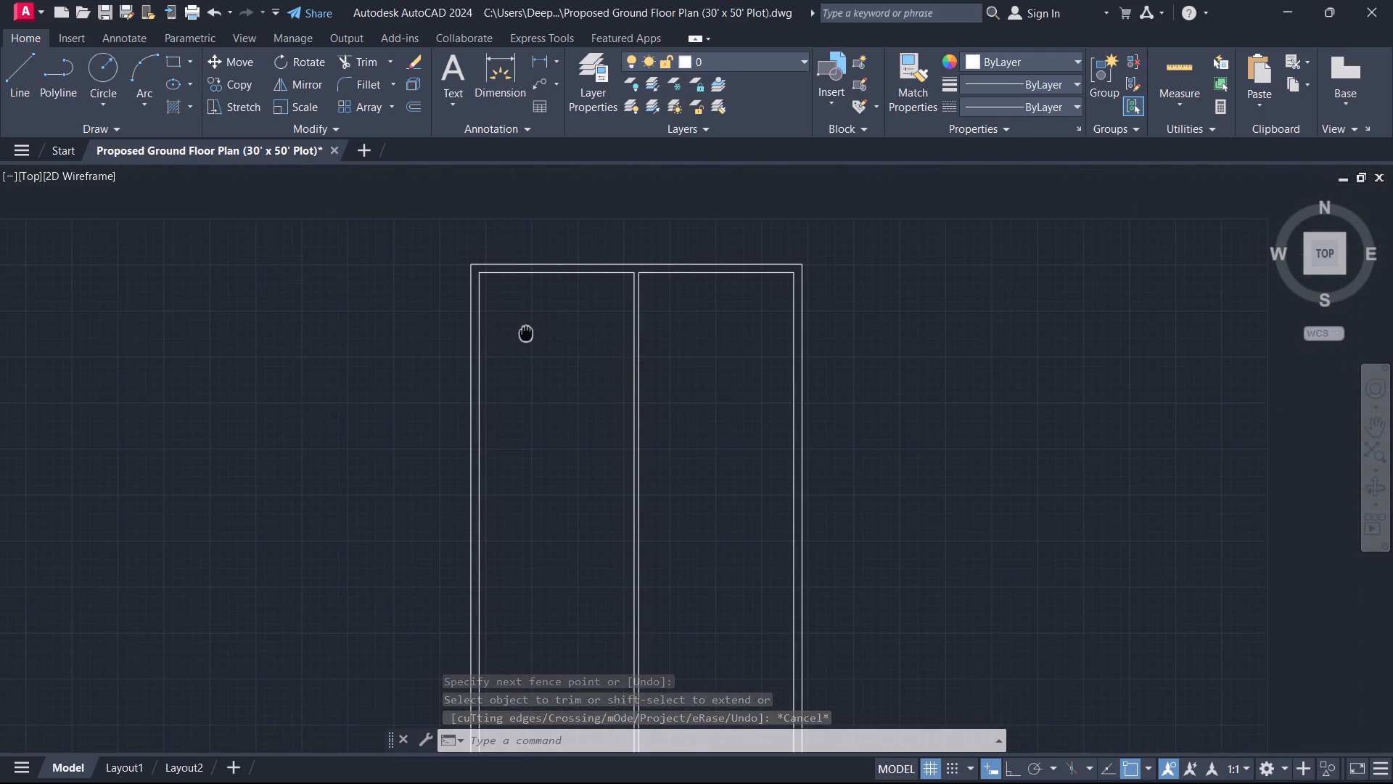
pyautogui.moveTo(526, 332); pyautogui.dragTo(526, 332, button='middle')
pyautogui.scroll(-1, 537, 342)
pyautogui.scroll(1, 551, 382)
pyautogui.moveTo(546, 374); pyautogui.dragTo(551, 293, button='middle')
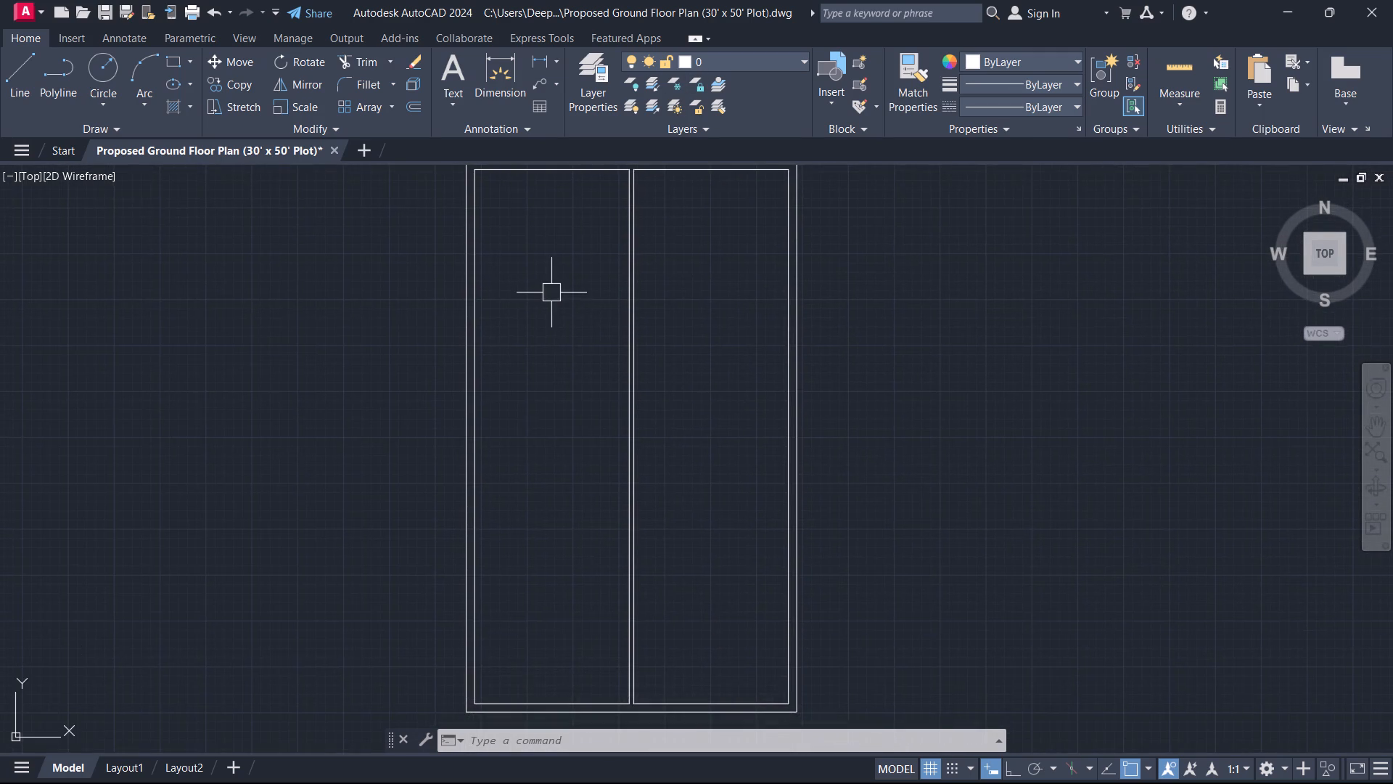
pyautogui.moveTo(553, 294); pyautogui.dragTo(585, 465, button='middle')
pyautogui.scroll(3, 604, 324)
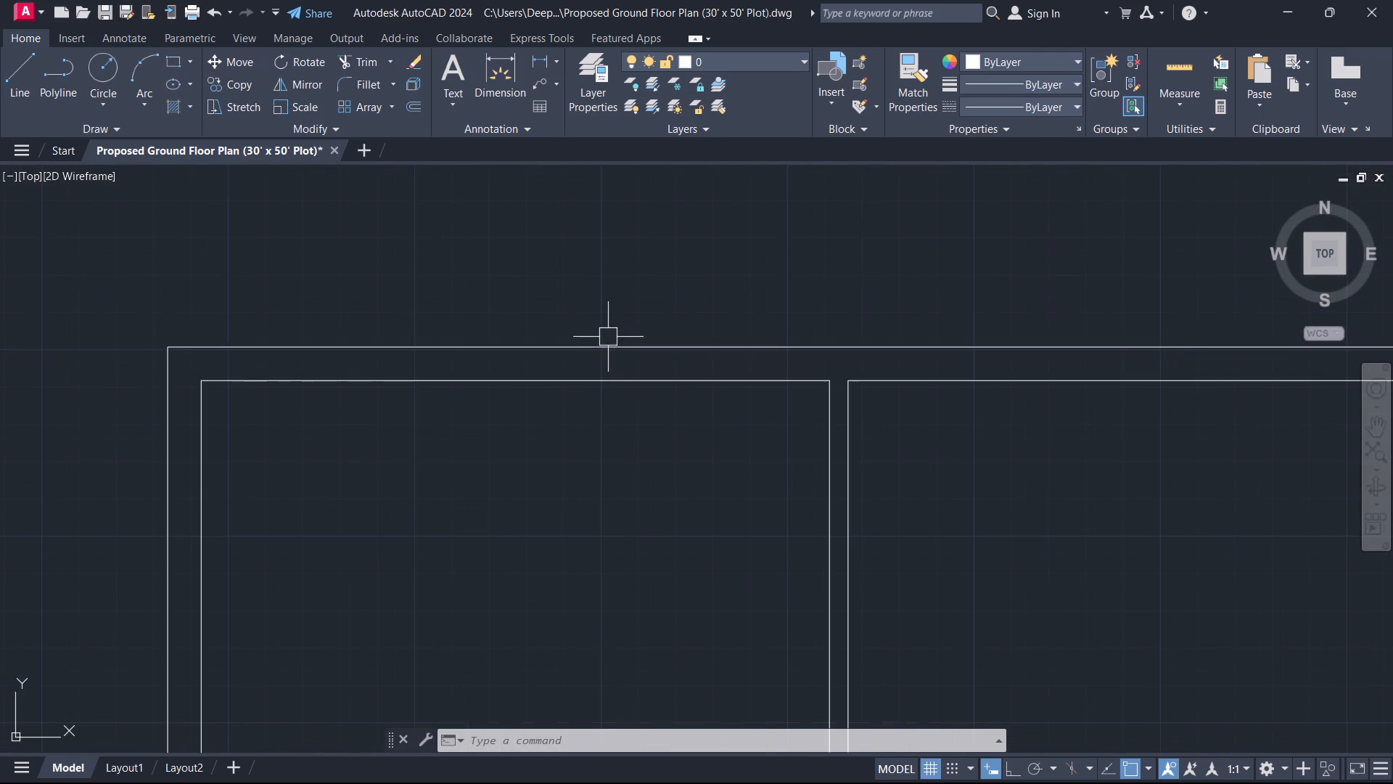
pyautogui.scroll(1, 613, 344)
pyautogui.scroll(-1, 611, 359)
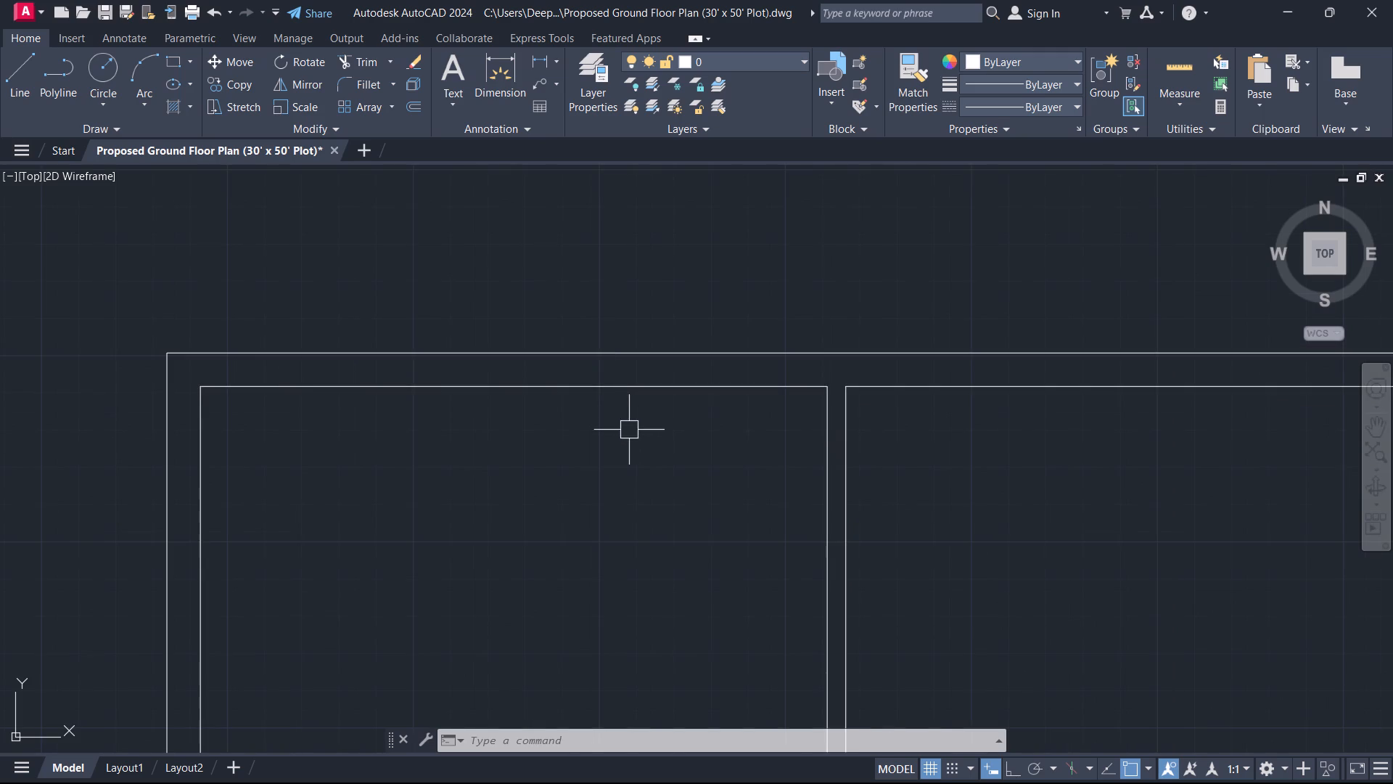
pyautogui.moveTo(630, 434); pyautogui.dragTo(613, 419)
pyautogui.click(611, 488)
pyautogui.scroll(-4, 599, 481)
pyautogui.moveTo(601, 536); pyautogui.dragTo(585, 238, button='middle')
pyautogui.scroll(1, 593, 343)
pyautogui.moveTo(593, 344); pyautogui.dragTo(615, 537, button='middle')
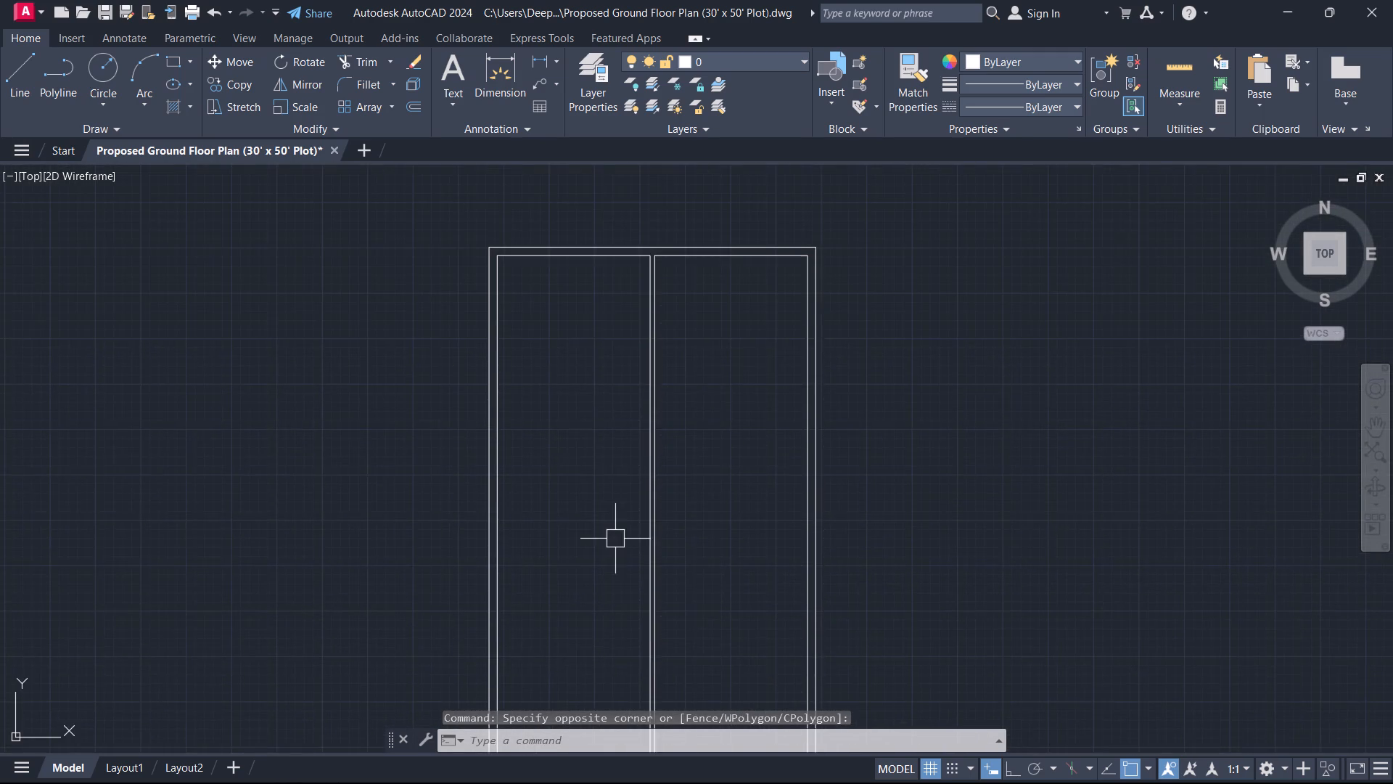
pyautogui.moveTo(615, 539); pyautogui.dragTo(659, 613, button='middle')
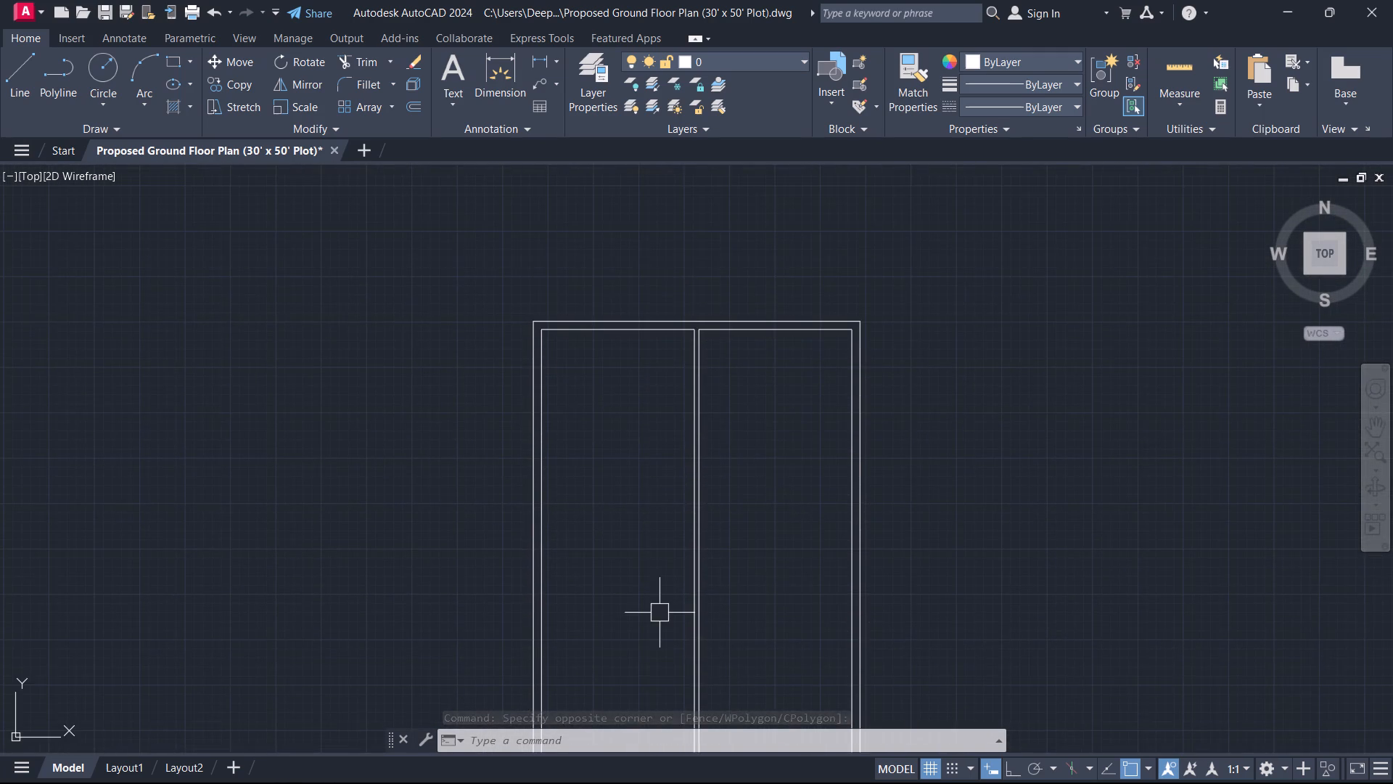
pyautogui.moveTo(654, 602); pyautogui.dragTo(672, 356, button='middle')
pyautogui.moveTo(665, 354); pyautogui.dragTo(652, 641, button='middle')
pyautogui.moveTo(650, 642); pyautogui.dragTo(635, 296, button='middle')
pyautogui.moveTo(635, 296); pyautogui.dragTo(631, 301, button='middle')
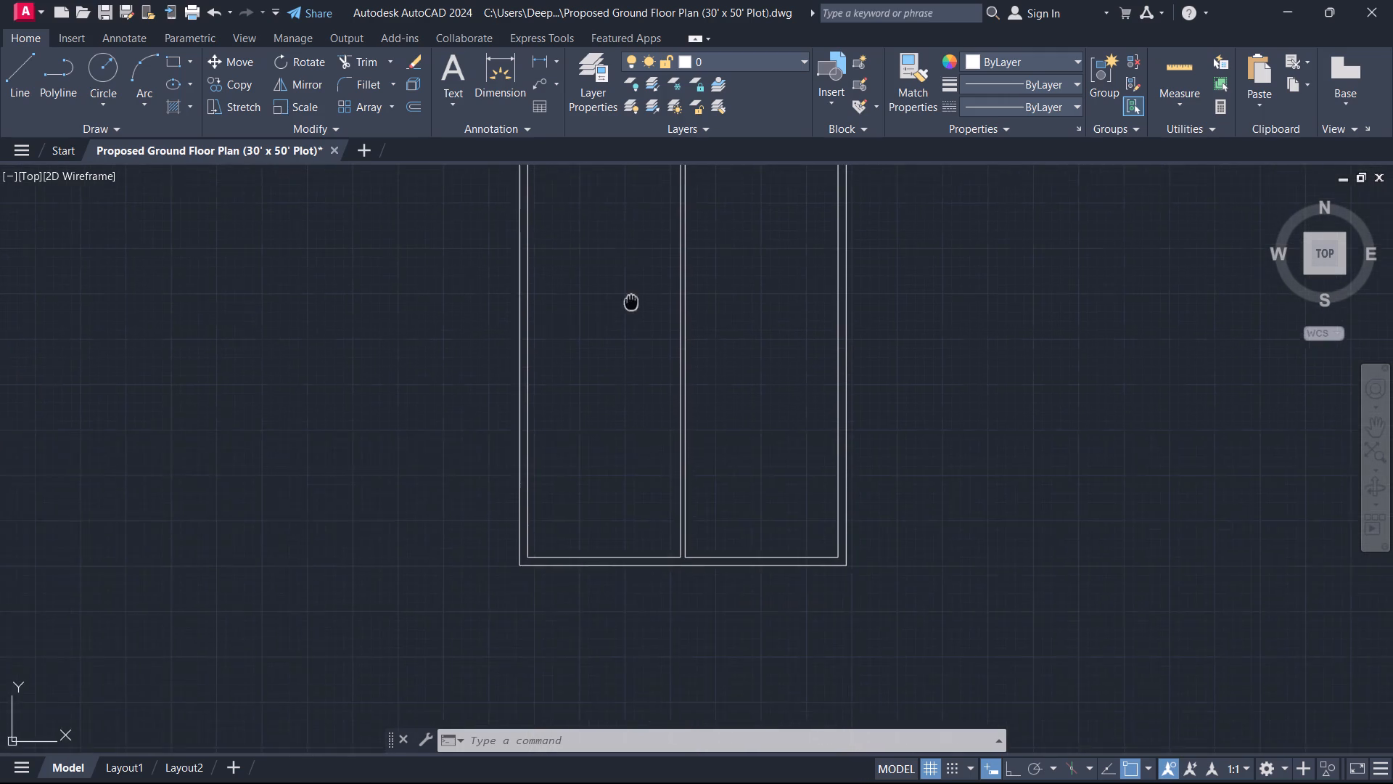
pyautogui.moveTo(631, 301); pyautogui.dragTo(642, 719, button='middle')
pyautogui.moveTo(630, 675); pyautogui.dragTo(625, 334, button='middle')
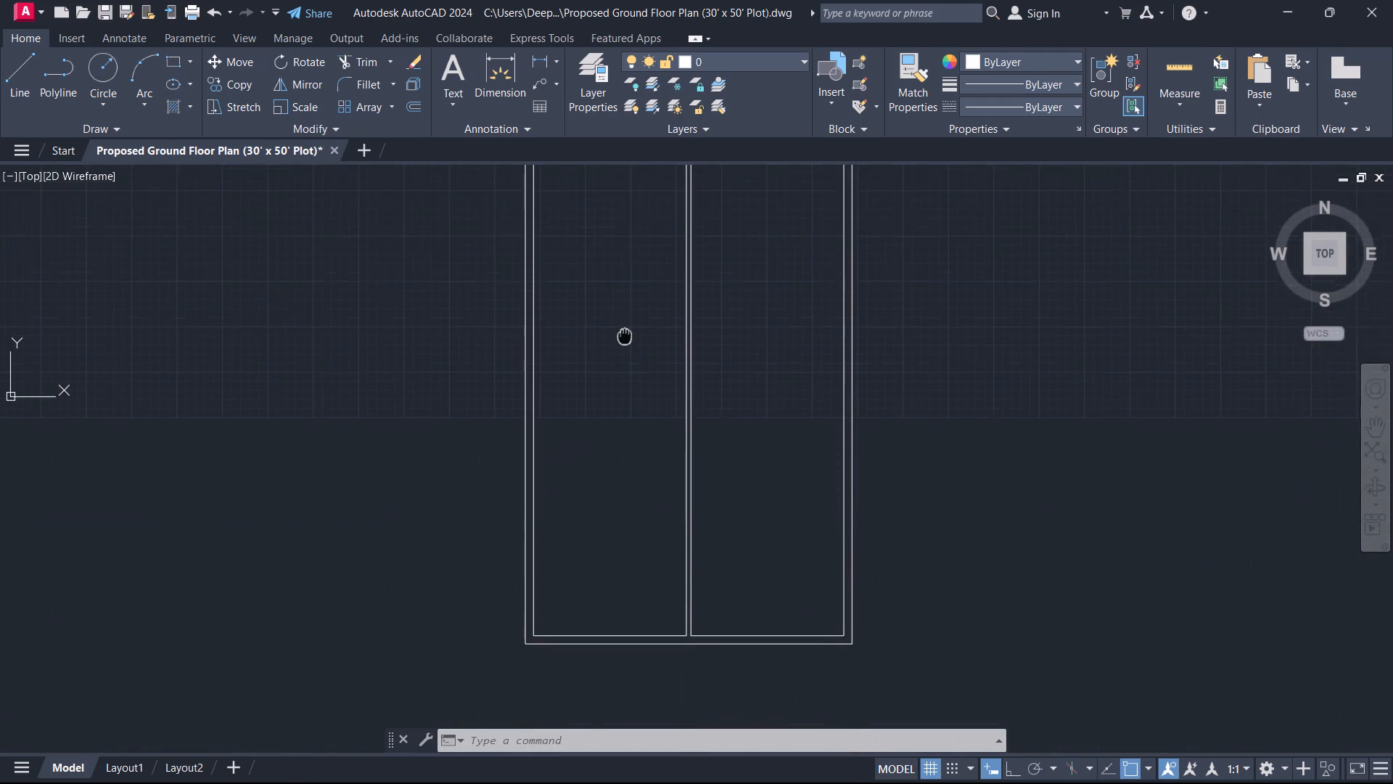
pyautogui.moveTo(625, 334); pyautogui.dragTo(634, 159, button='middle')
pyautogui.moveTo(624, 184); pyautogui.dragTo(630, 502, button='middle')
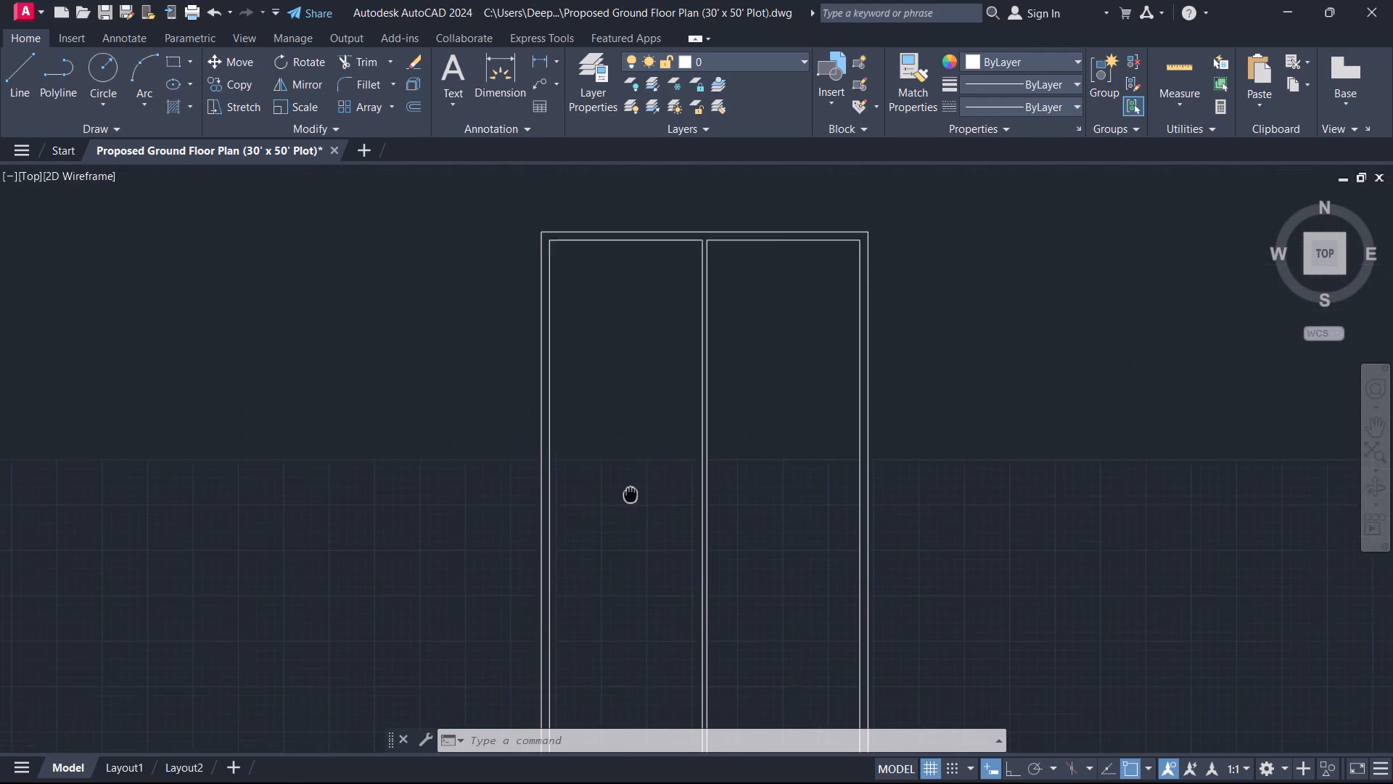
pyautogui.moveTo(630, 502); pyautogui.dragTo(631, 528, button='middle')
pyautogui.moveTo(631, 528); pyautogui.dragTo(645, 377, button='middle')
pyautogui.moveTo(655, 351); pyautogui.dragTo(623, 724, button='middle')
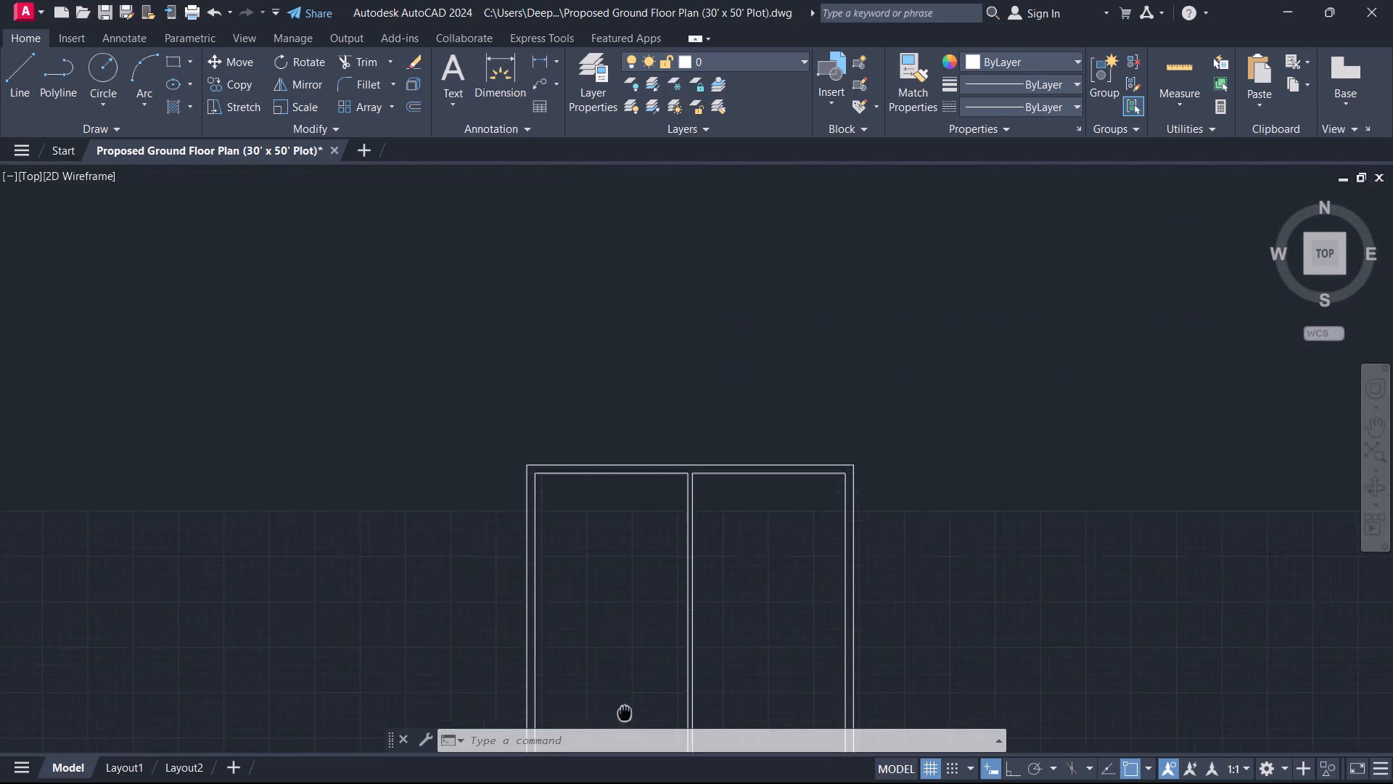
pyautogui.moveTo(623, 724); pyautogui.dragTo(619, 766, button='middle')
pyautogui.moveTo(620, 715); pyautogui.dragTo(642, 257, button='middle')
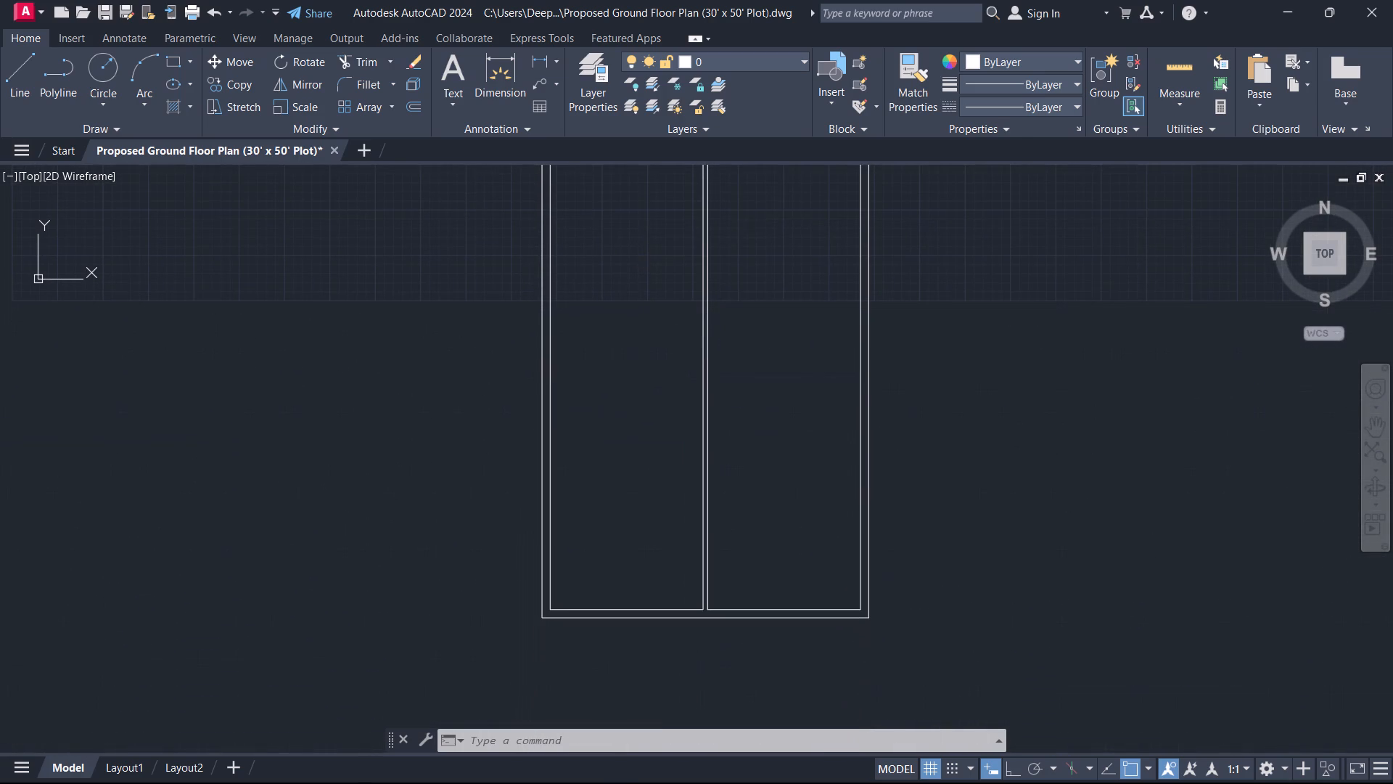
pyautogui.moveTo(633, 291); pyautogui.dragTo(631, 382, button='middle')
pyautogui.scroll(-2, 628, 378)
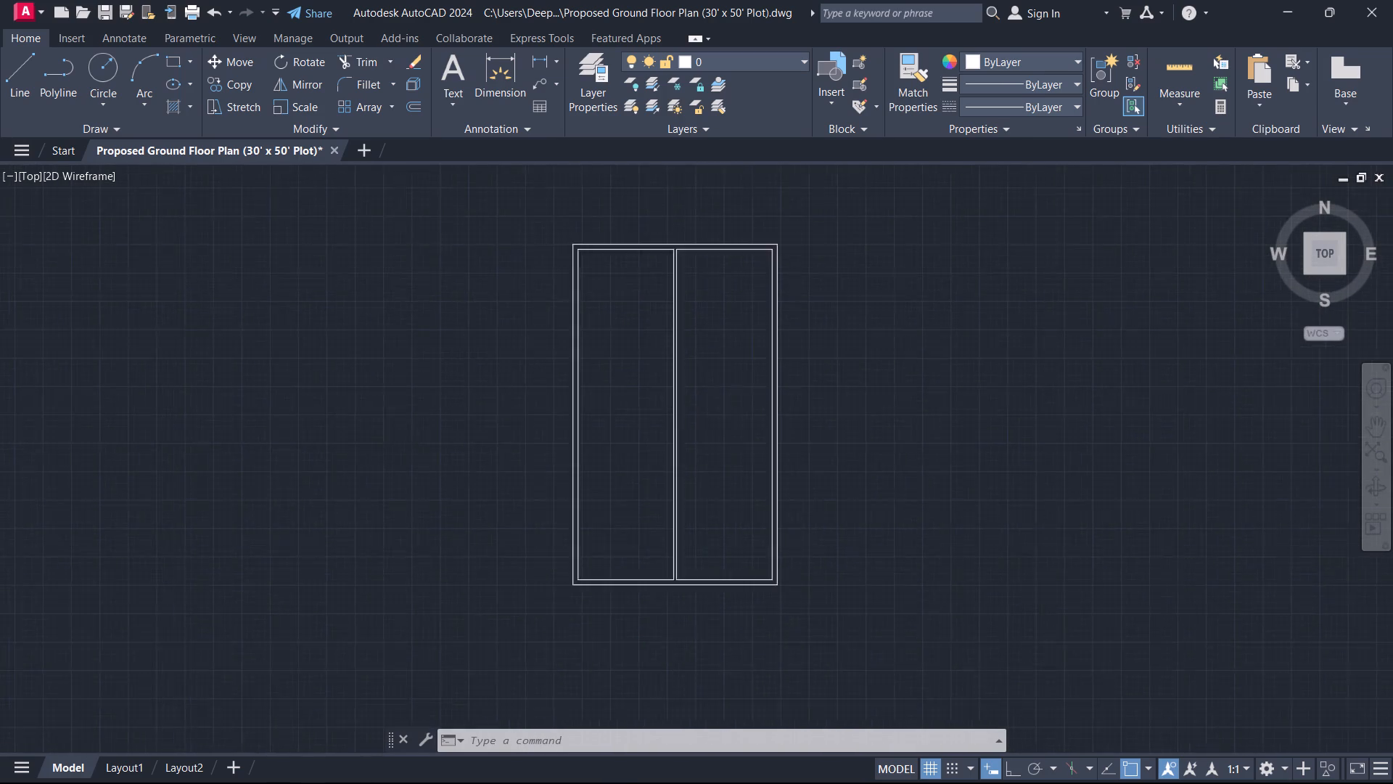
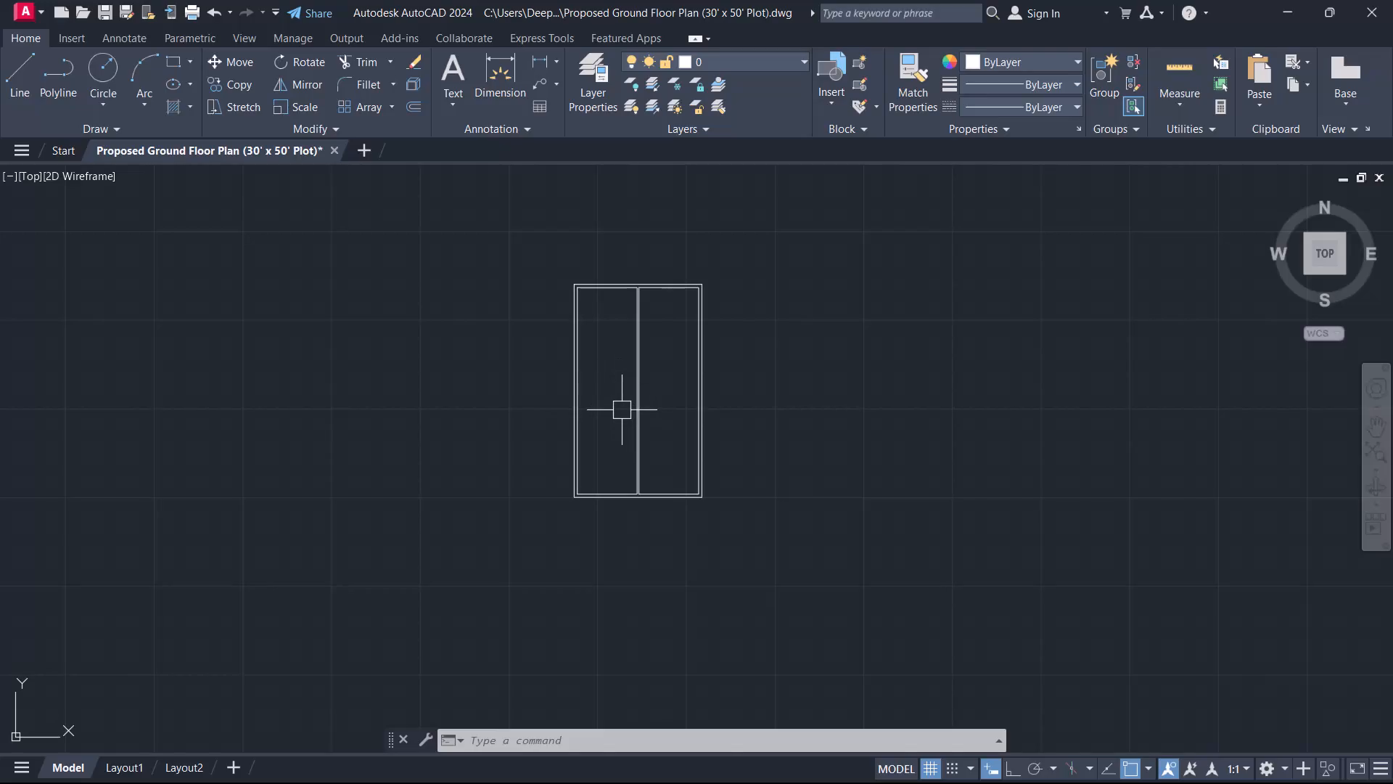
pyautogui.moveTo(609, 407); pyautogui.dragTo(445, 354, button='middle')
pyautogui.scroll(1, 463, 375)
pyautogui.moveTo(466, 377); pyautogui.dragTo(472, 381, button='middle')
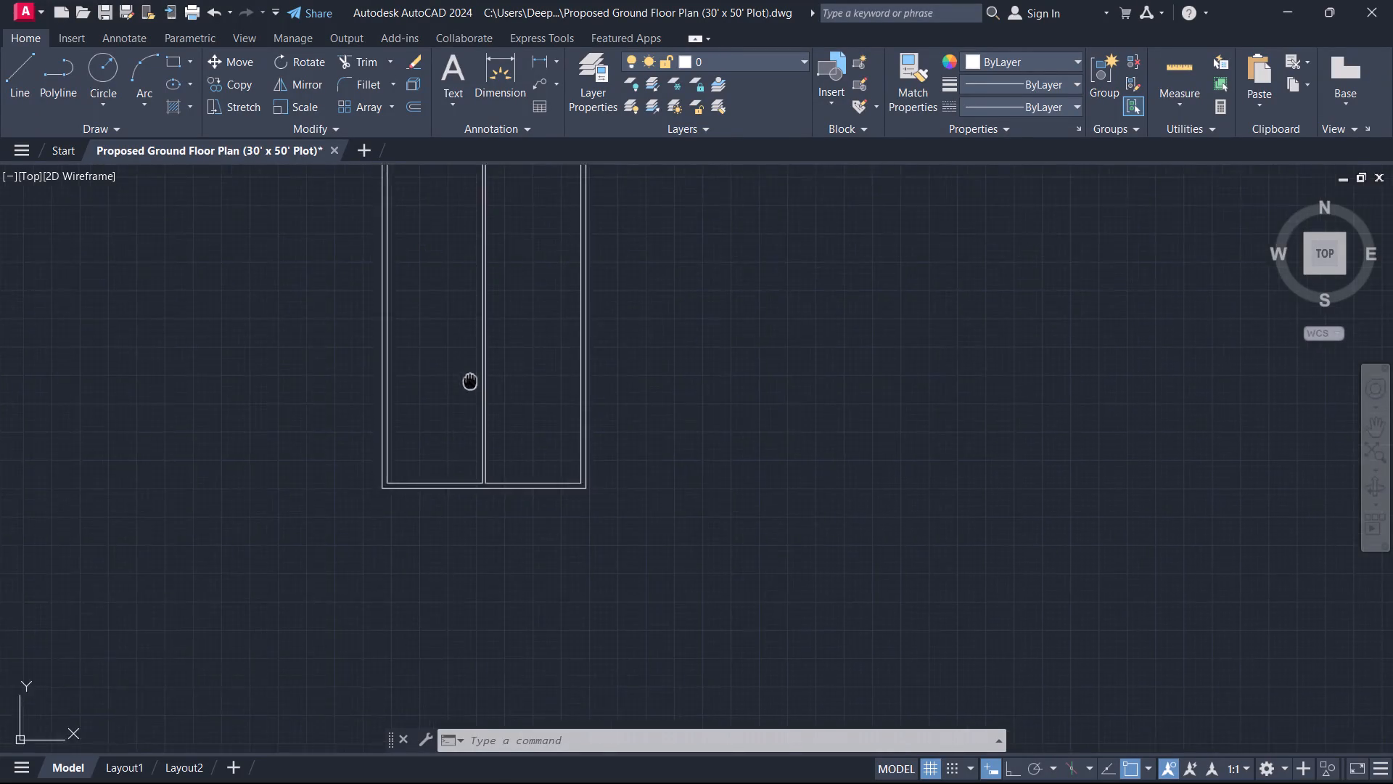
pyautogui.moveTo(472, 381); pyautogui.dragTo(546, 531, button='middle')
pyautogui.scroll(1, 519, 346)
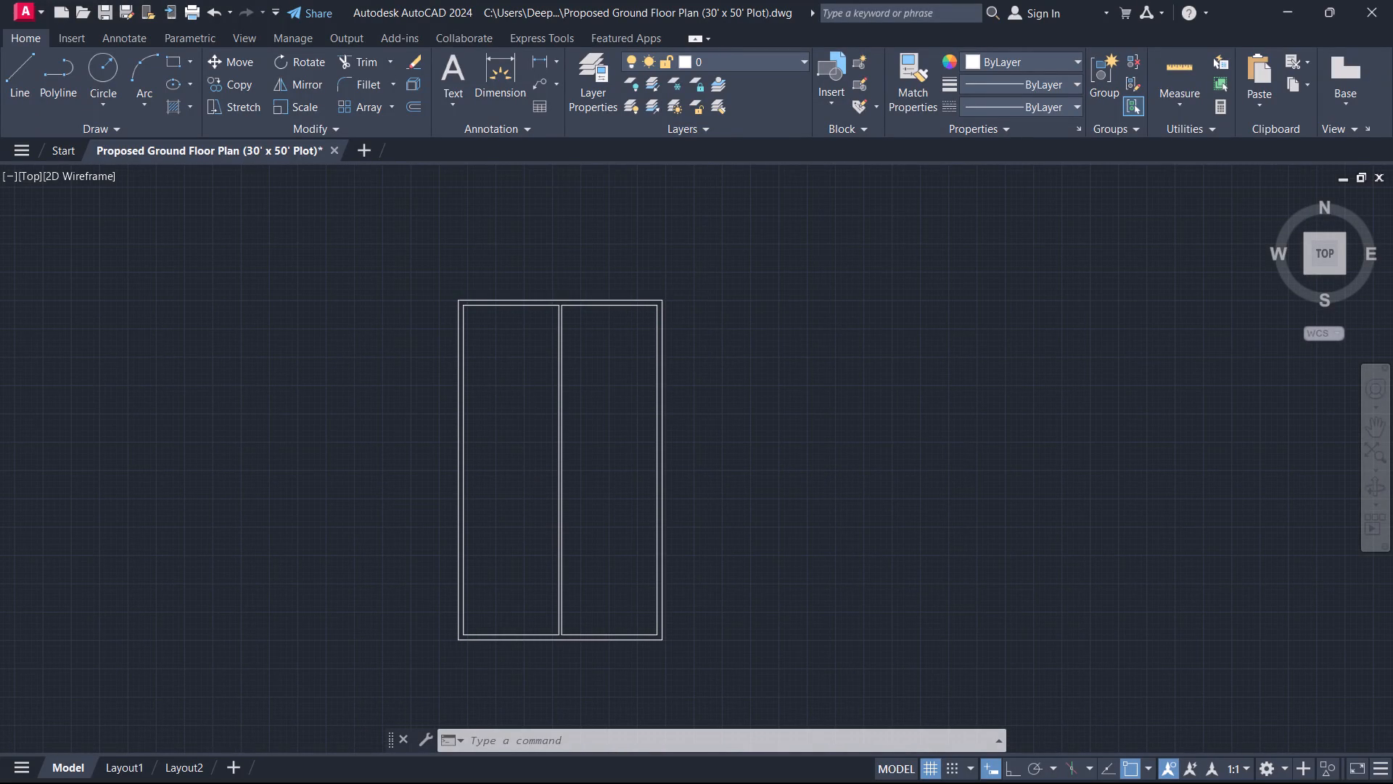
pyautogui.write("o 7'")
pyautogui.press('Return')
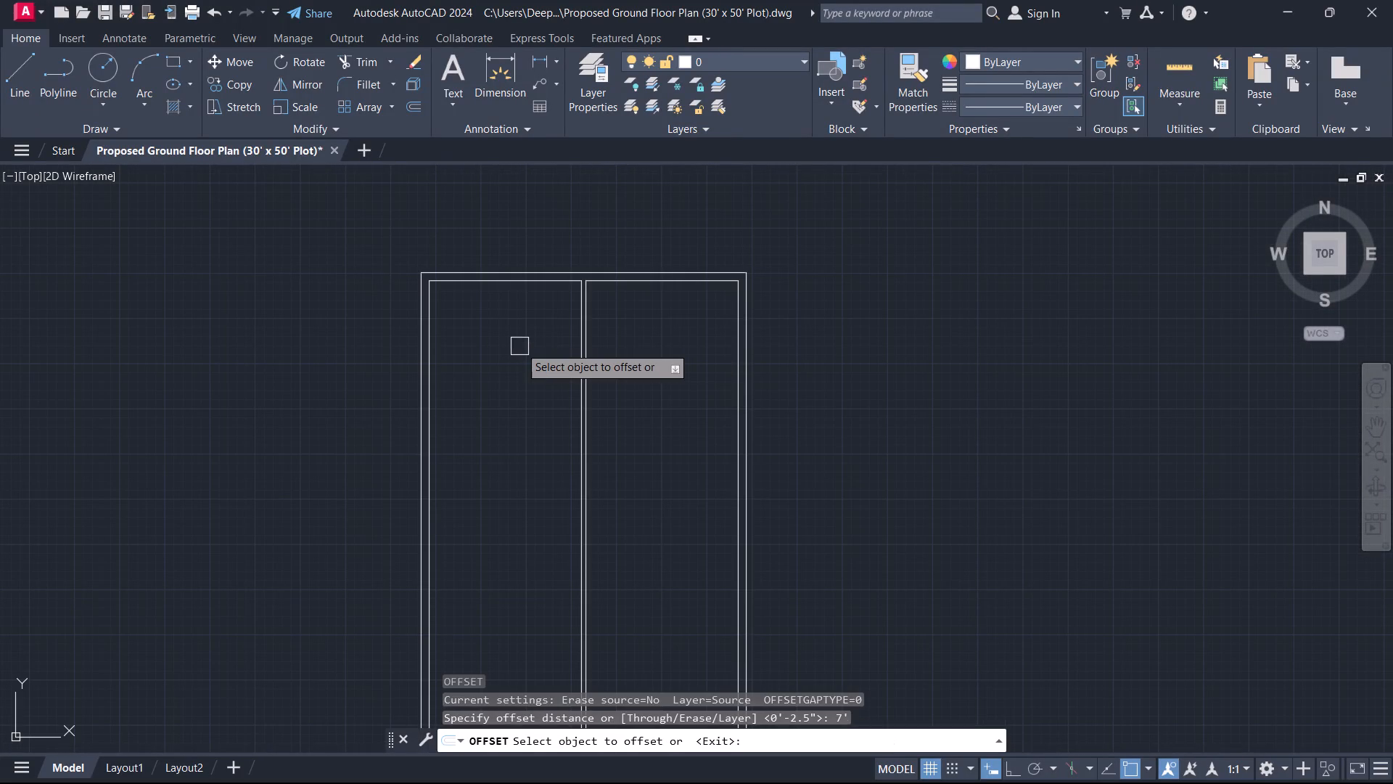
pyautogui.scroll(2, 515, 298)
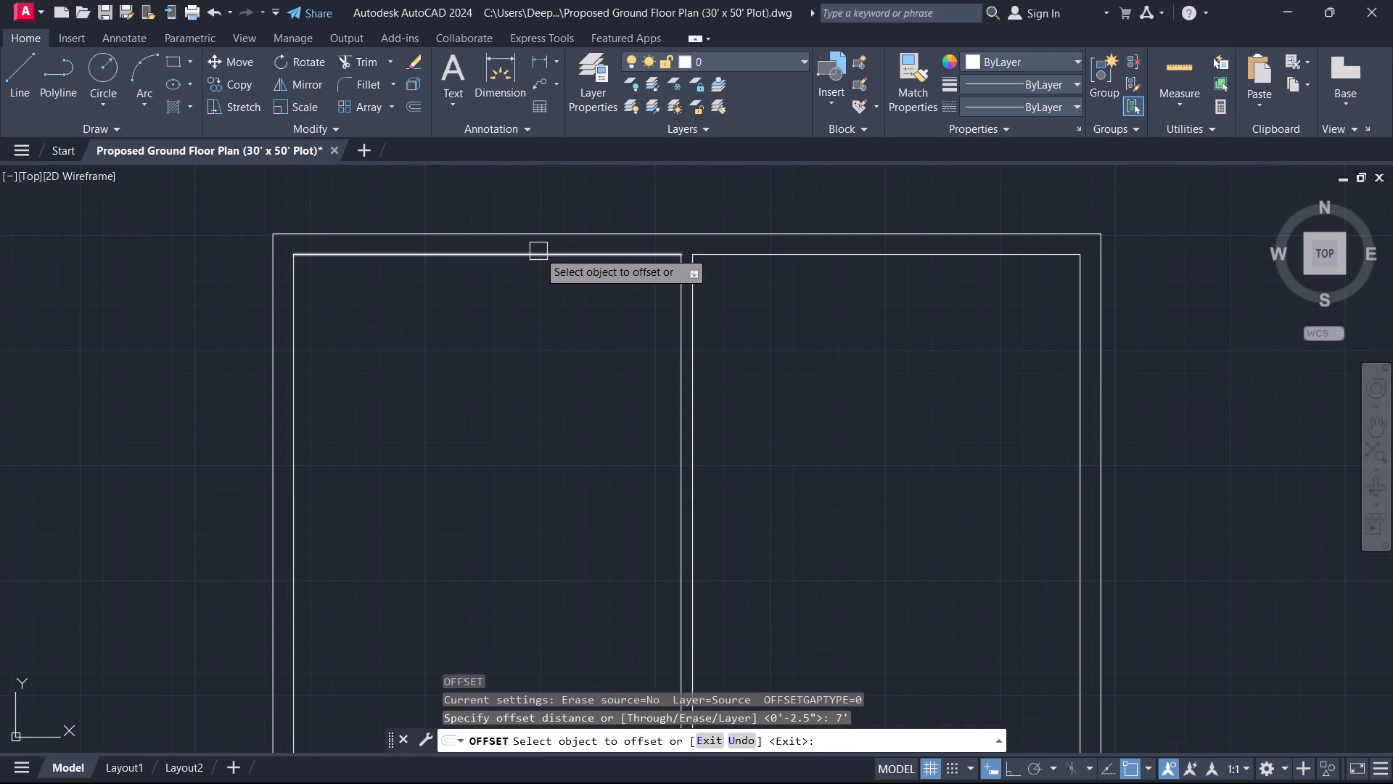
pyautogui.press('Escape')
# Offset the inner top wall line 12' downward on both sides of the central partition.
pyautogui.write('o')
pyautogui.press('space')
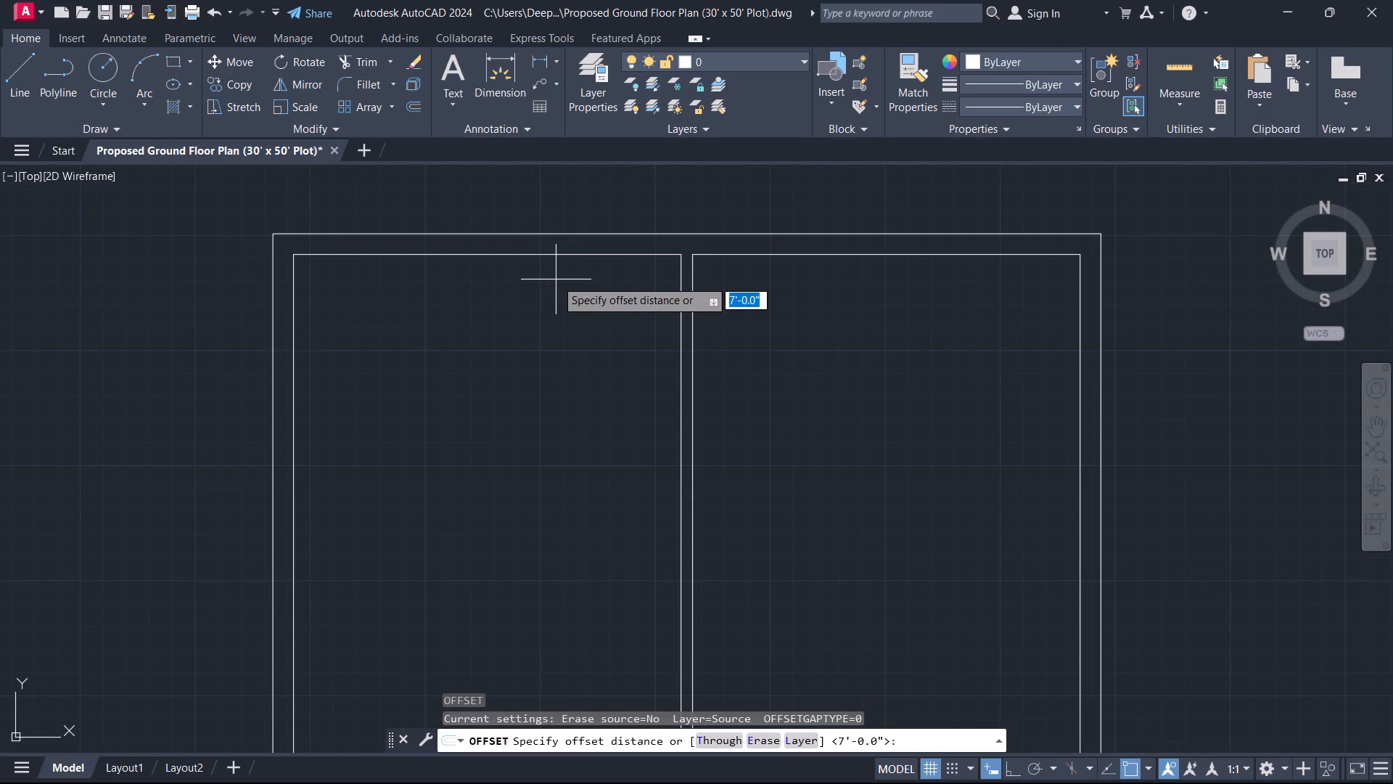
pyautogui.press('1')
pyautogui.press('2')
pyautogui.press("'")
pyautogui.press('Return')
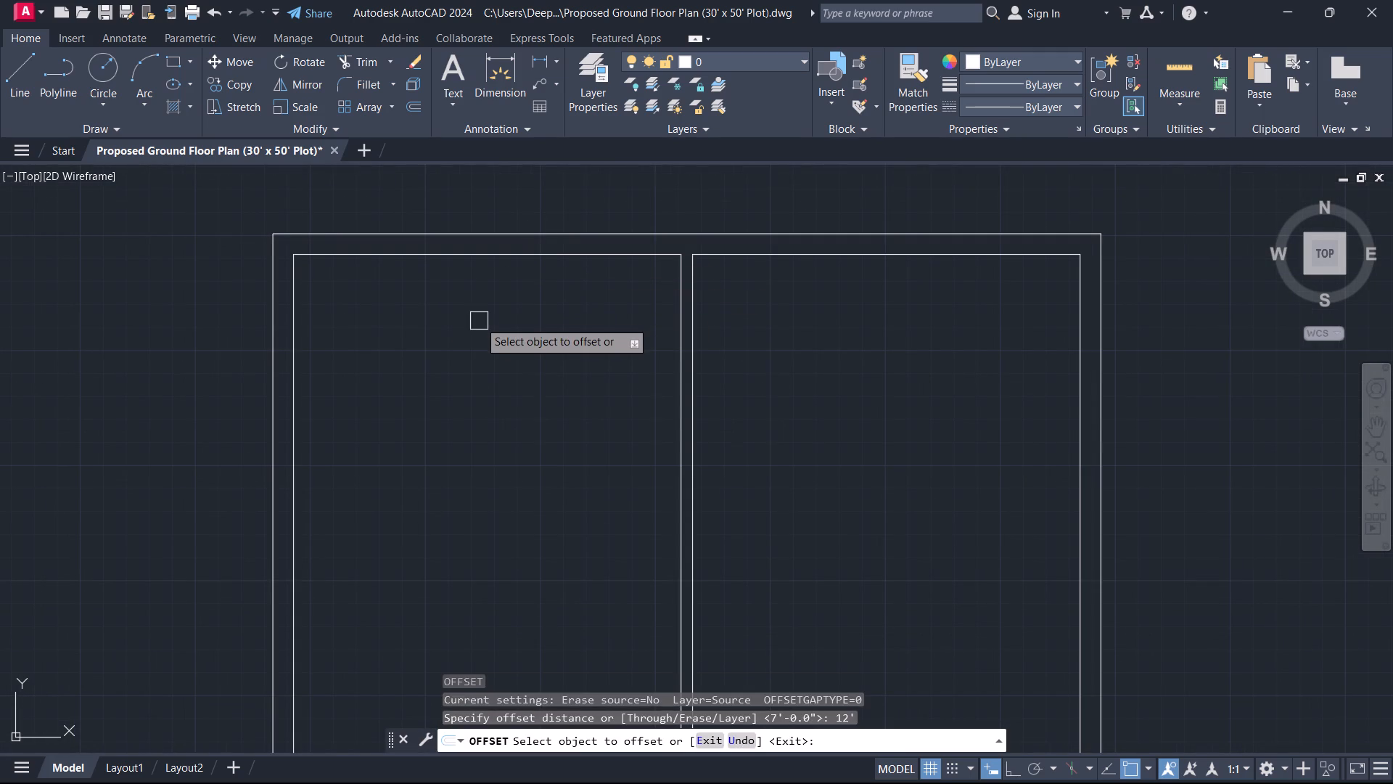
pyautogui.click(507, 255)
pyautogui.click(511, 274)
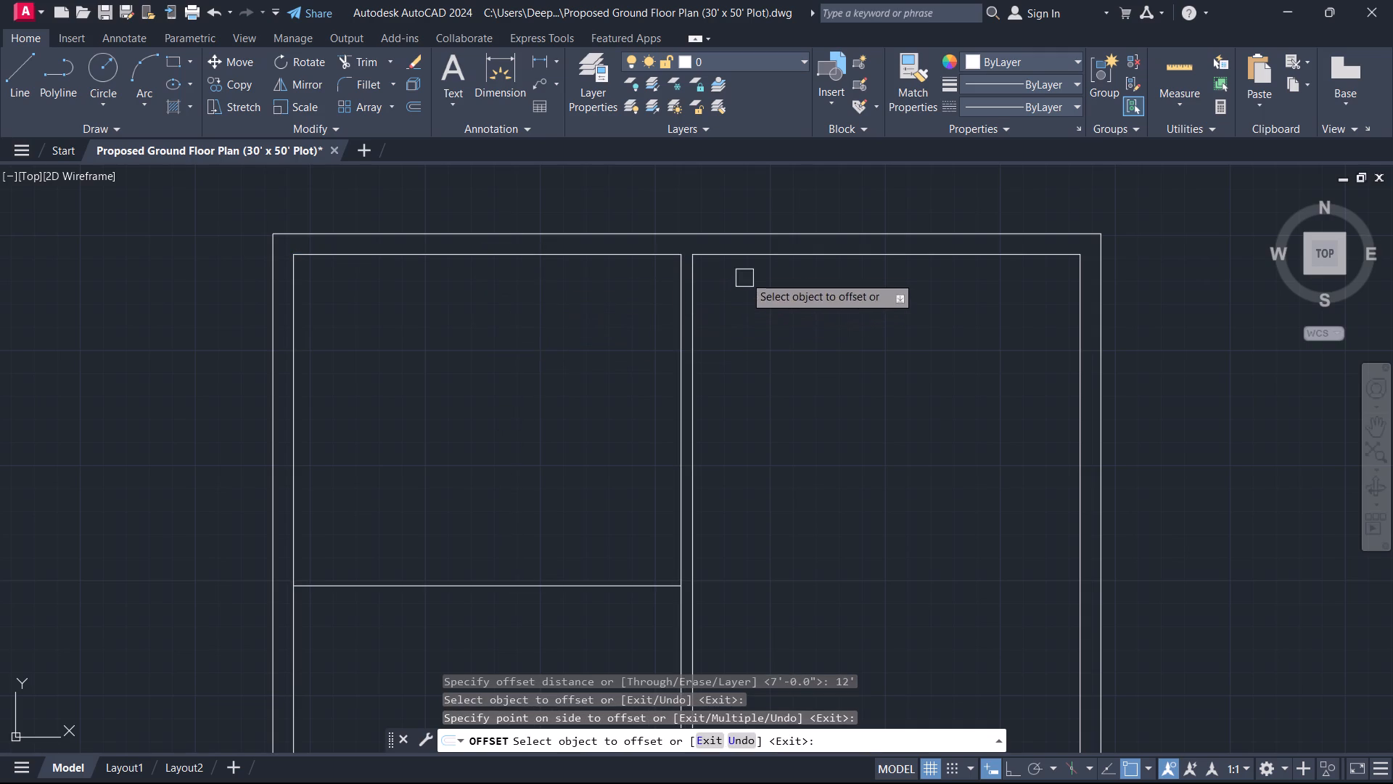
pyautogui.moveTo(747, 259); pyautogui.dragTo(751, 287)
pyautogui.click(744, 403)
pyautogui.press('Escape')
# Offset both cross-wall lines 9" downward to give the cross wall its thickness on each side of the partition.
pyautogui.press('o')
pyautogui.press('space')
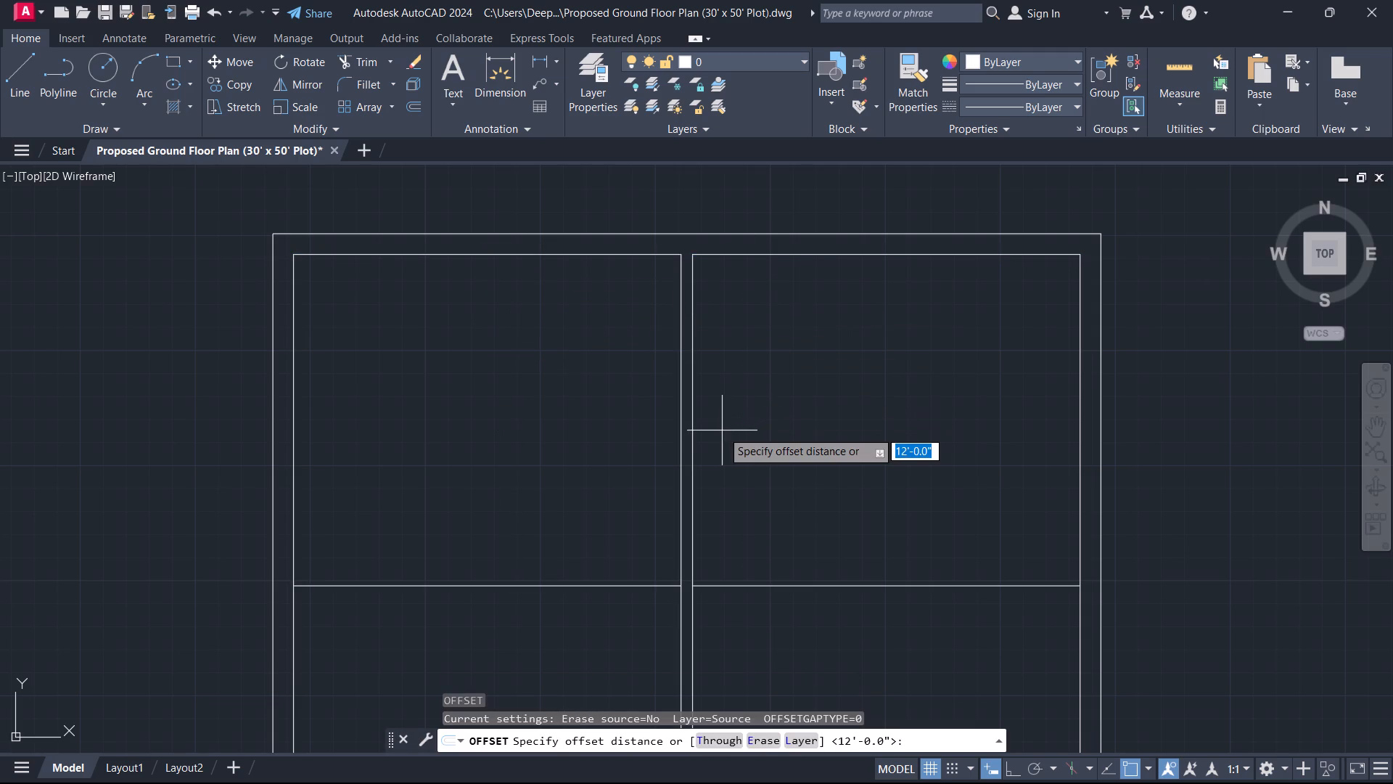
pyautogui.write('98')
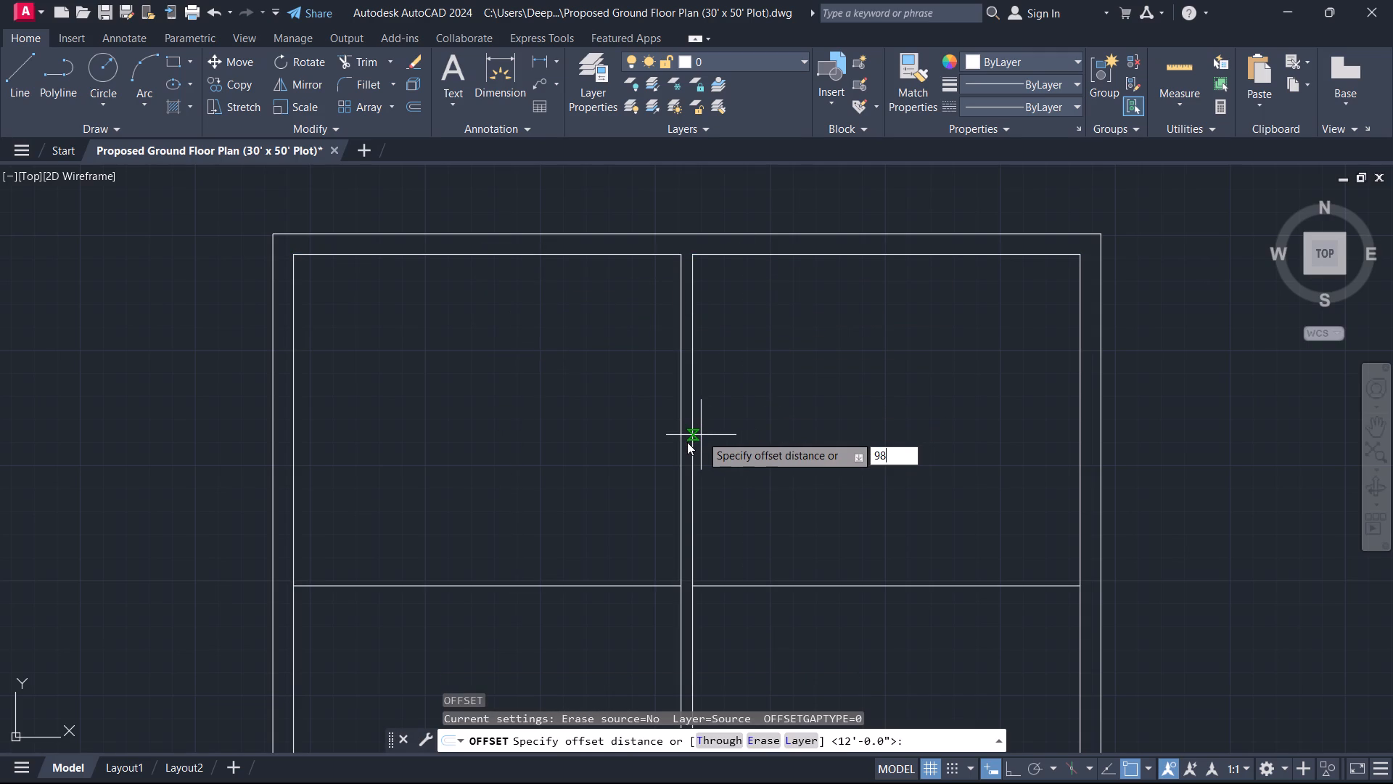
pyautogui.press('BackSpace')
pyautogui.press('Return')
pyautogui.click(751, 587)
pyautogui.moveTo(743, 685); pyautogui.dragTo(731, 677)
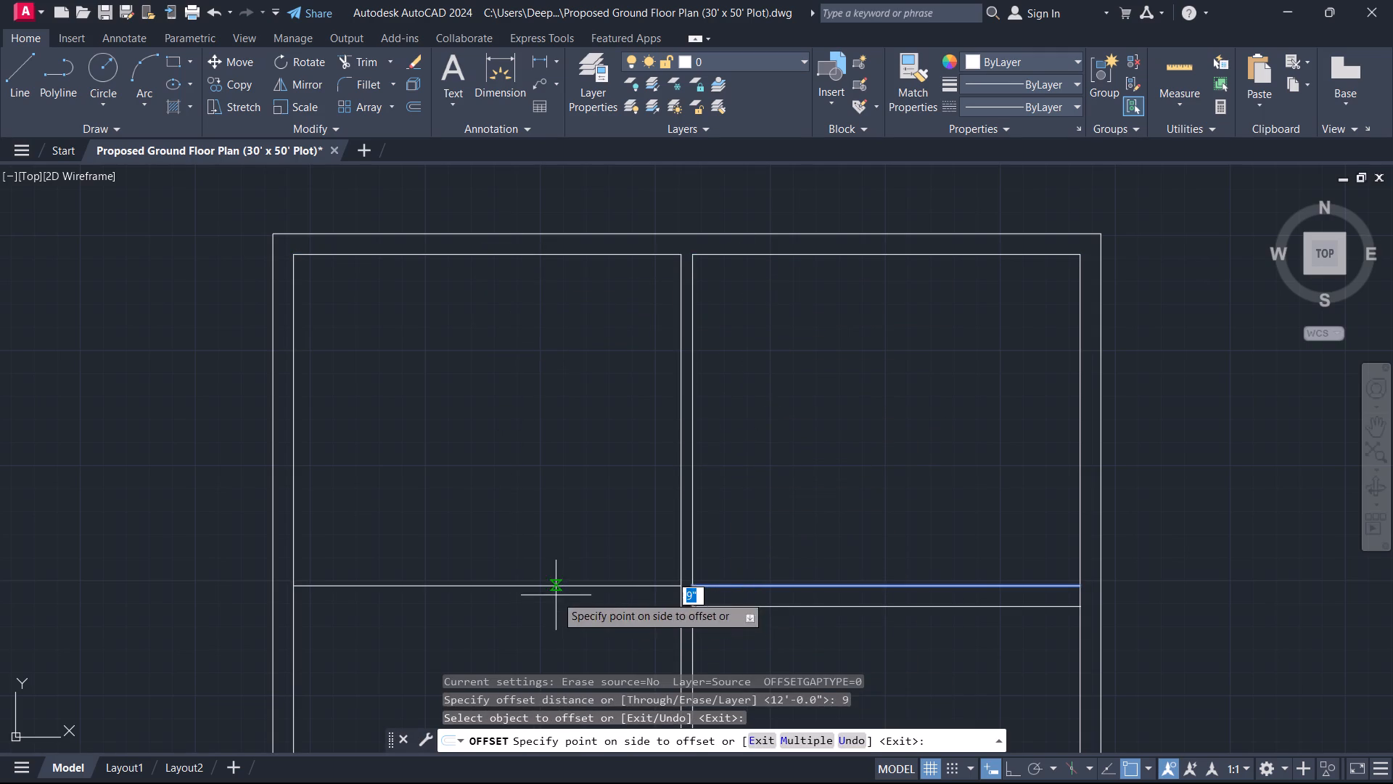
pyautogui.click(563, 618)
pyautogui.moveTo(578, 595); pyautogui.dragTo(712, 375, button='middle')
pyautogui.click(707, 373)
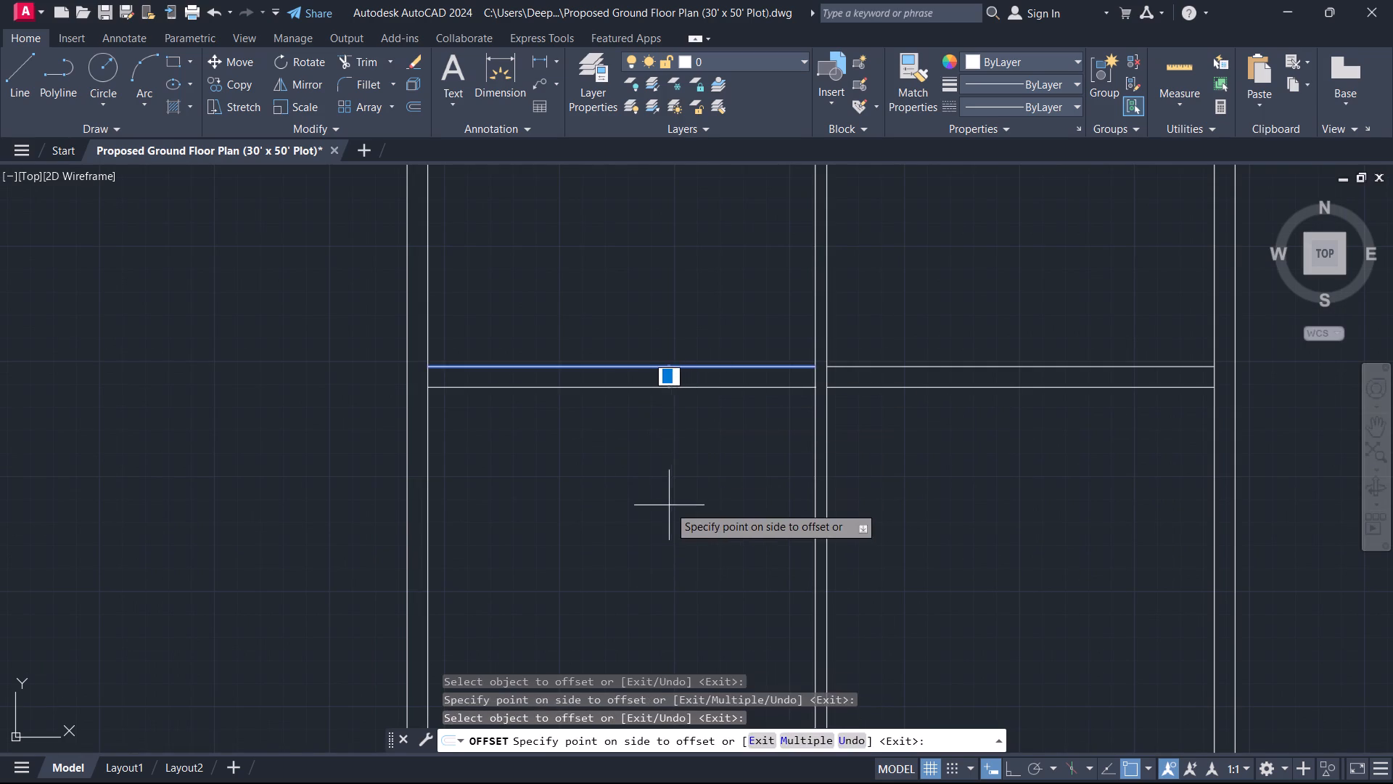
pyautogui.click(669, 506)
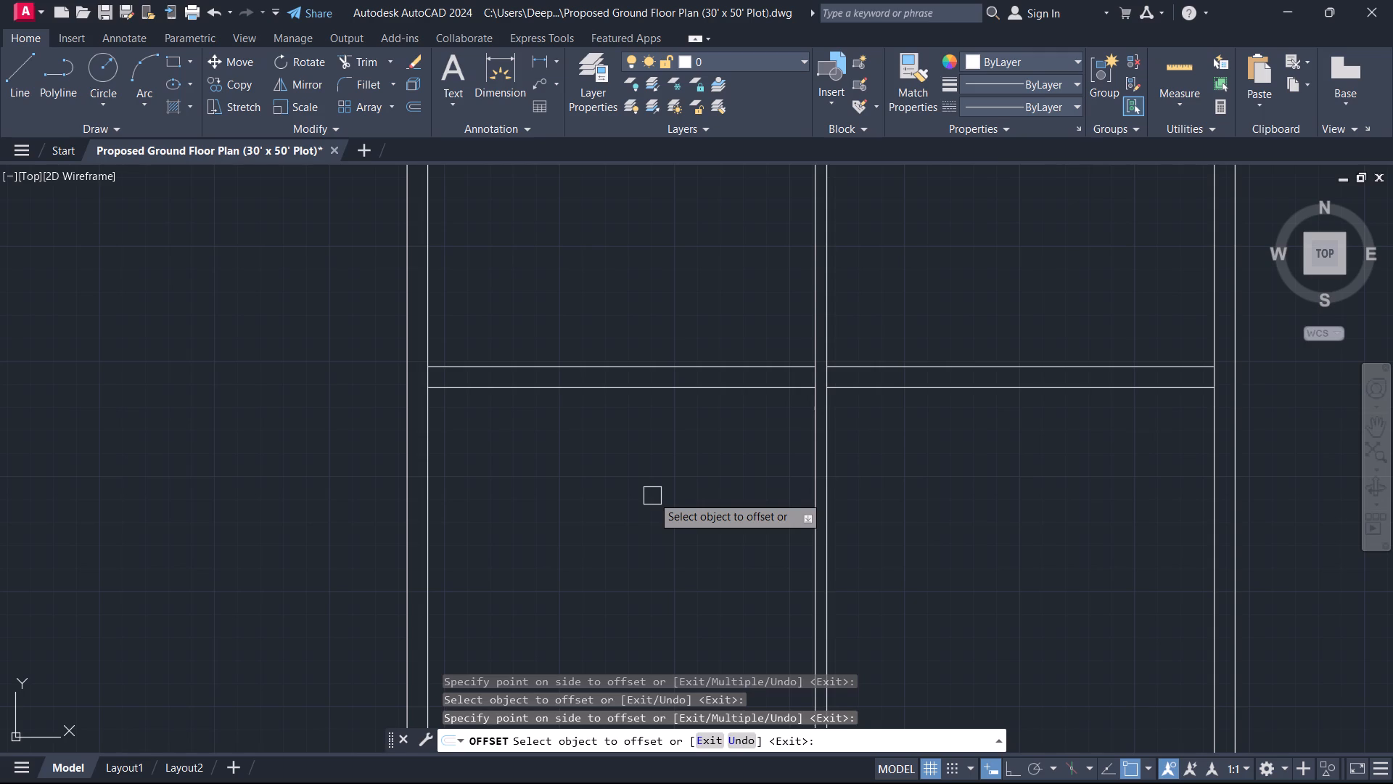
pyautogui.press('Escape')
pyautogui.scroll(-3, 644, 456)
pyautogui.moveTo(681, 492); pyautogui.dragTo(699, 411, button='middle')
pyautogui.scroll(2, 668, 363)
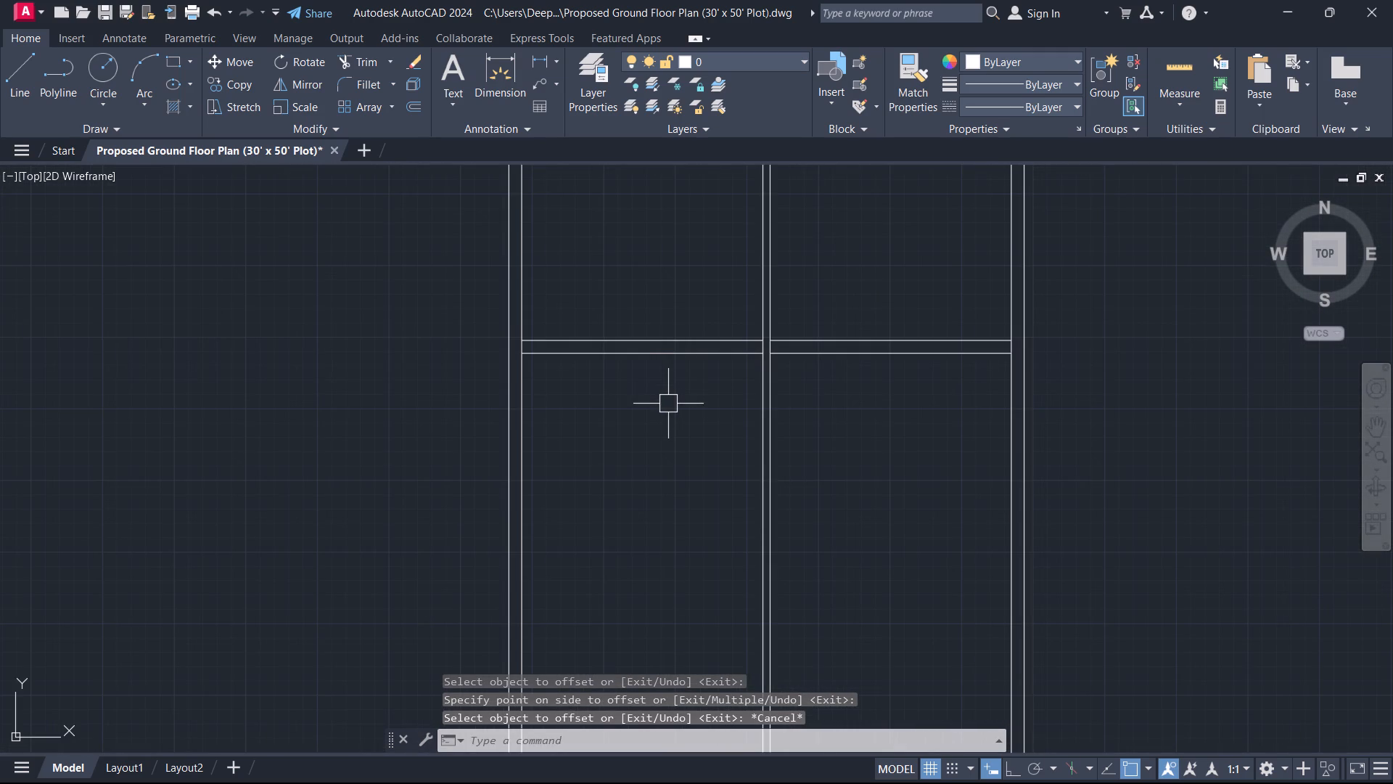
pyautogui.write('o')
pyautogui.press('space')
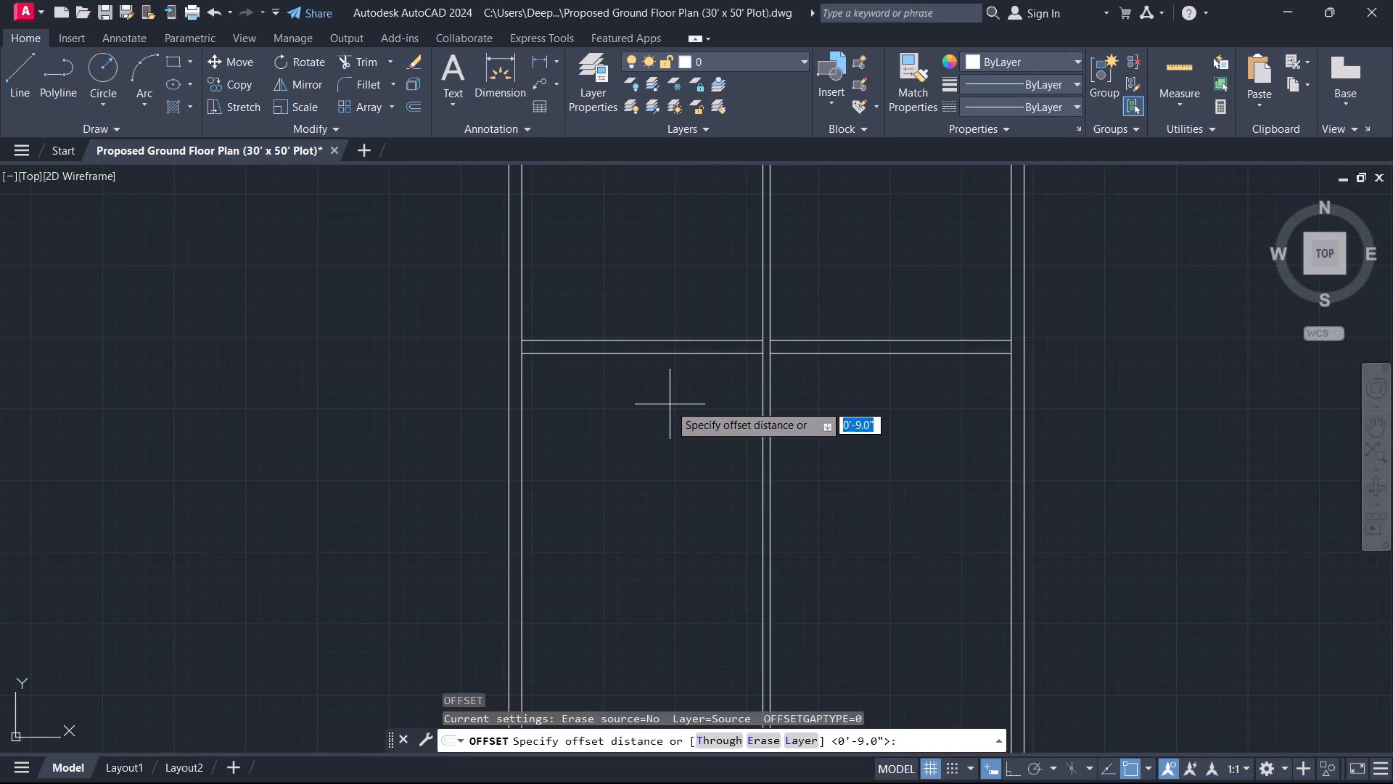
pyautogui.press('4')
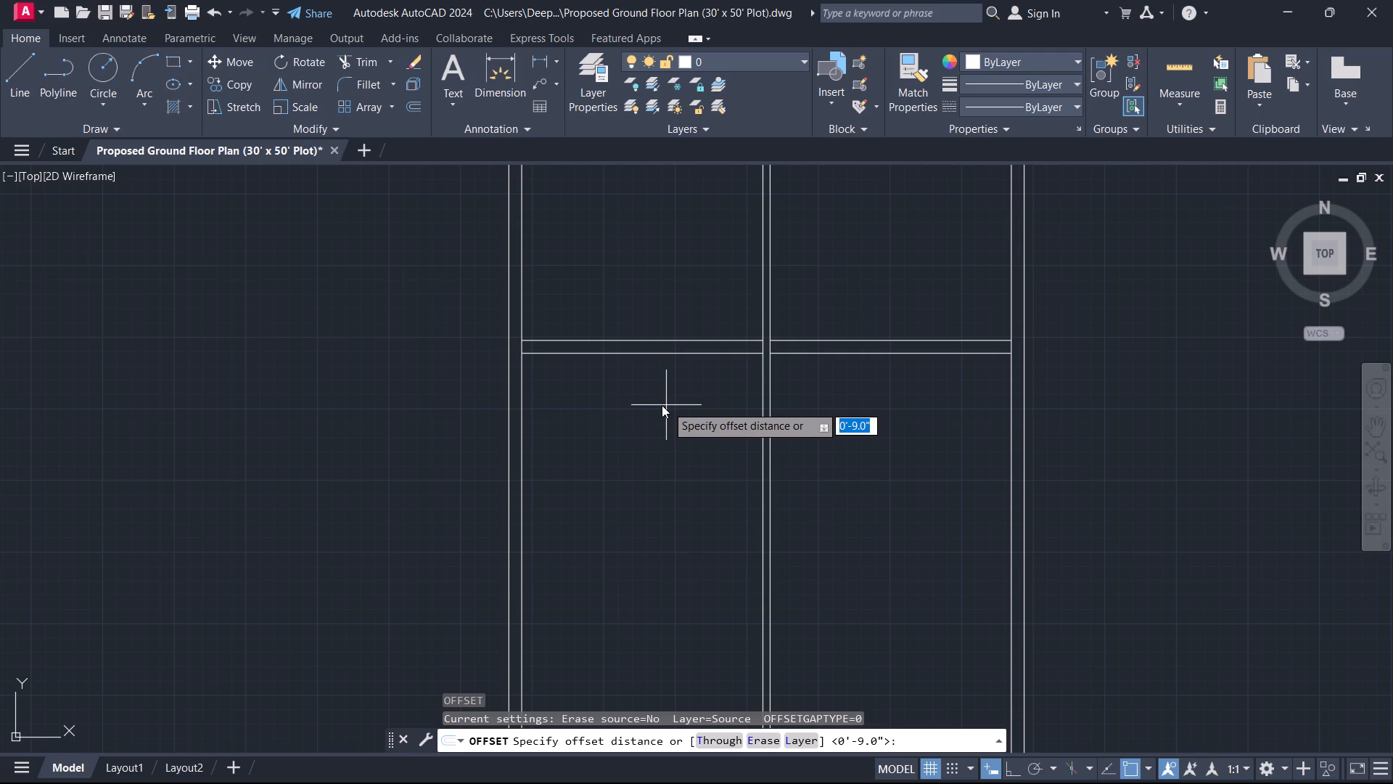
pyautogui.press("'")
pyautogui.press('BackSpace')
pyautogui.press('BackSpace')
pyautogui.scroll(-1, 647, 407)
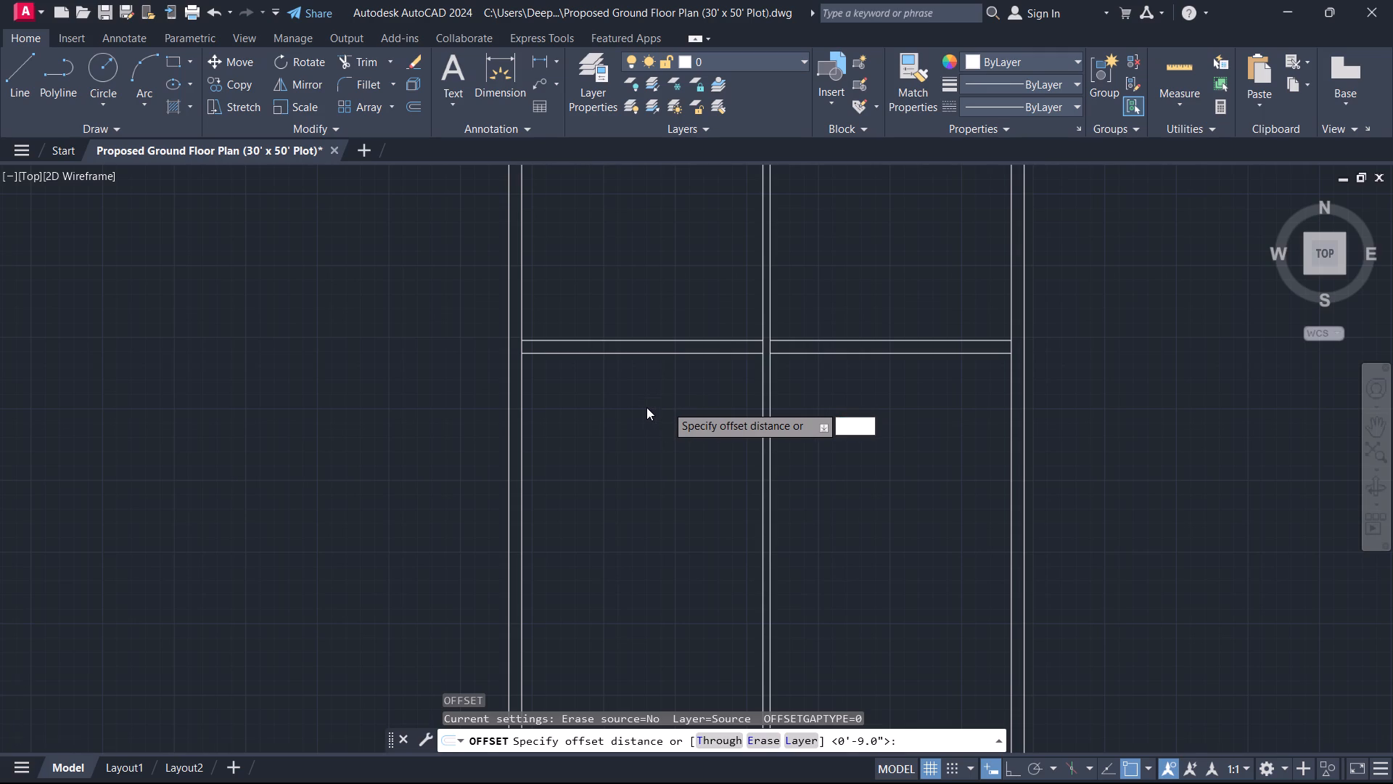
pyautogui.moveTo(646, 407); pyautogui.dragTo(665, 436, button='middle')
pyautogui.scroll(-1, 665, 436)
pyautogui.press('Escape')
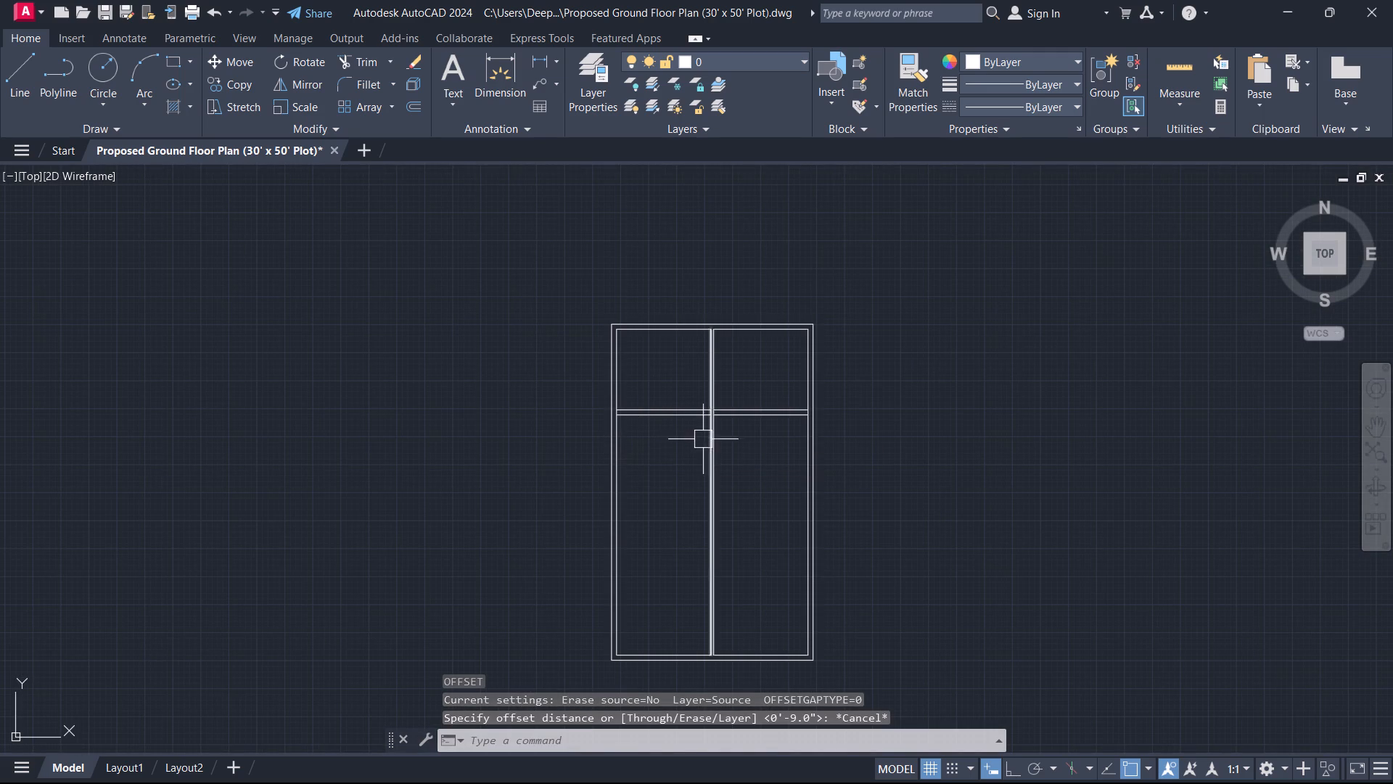
# Erase the two central partition lines together with the four cross-wall lines.
pyautogui.scroll(2, 699, 442)
pyautogui.moveTo(696, 443); pyautogui.dragTo(689, 482, button='middle')
pyautogui.moveTo(644, 444); pyautogui.dragTo(639, 489, button='middle')
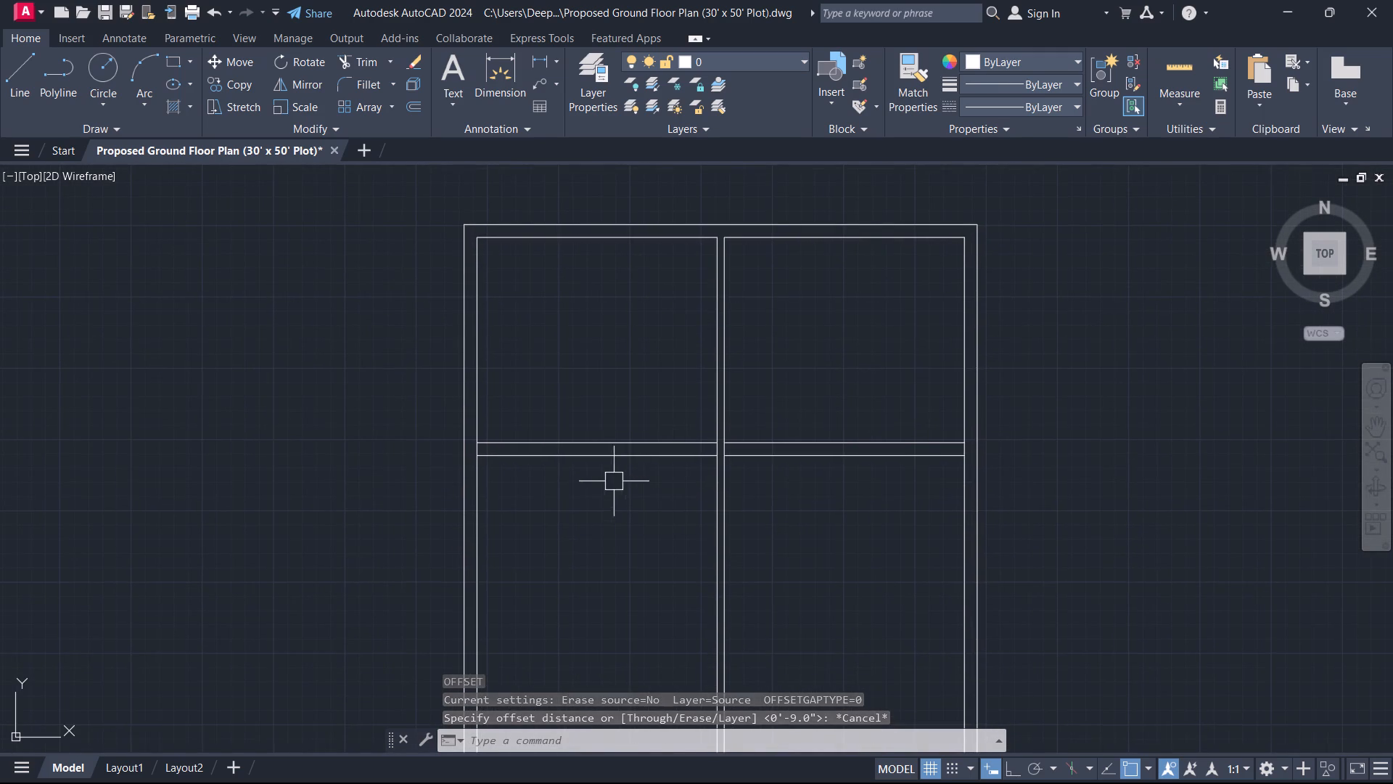
pyautogui.moveTo(814, 553); pyautogui.dragTo(792, 531)
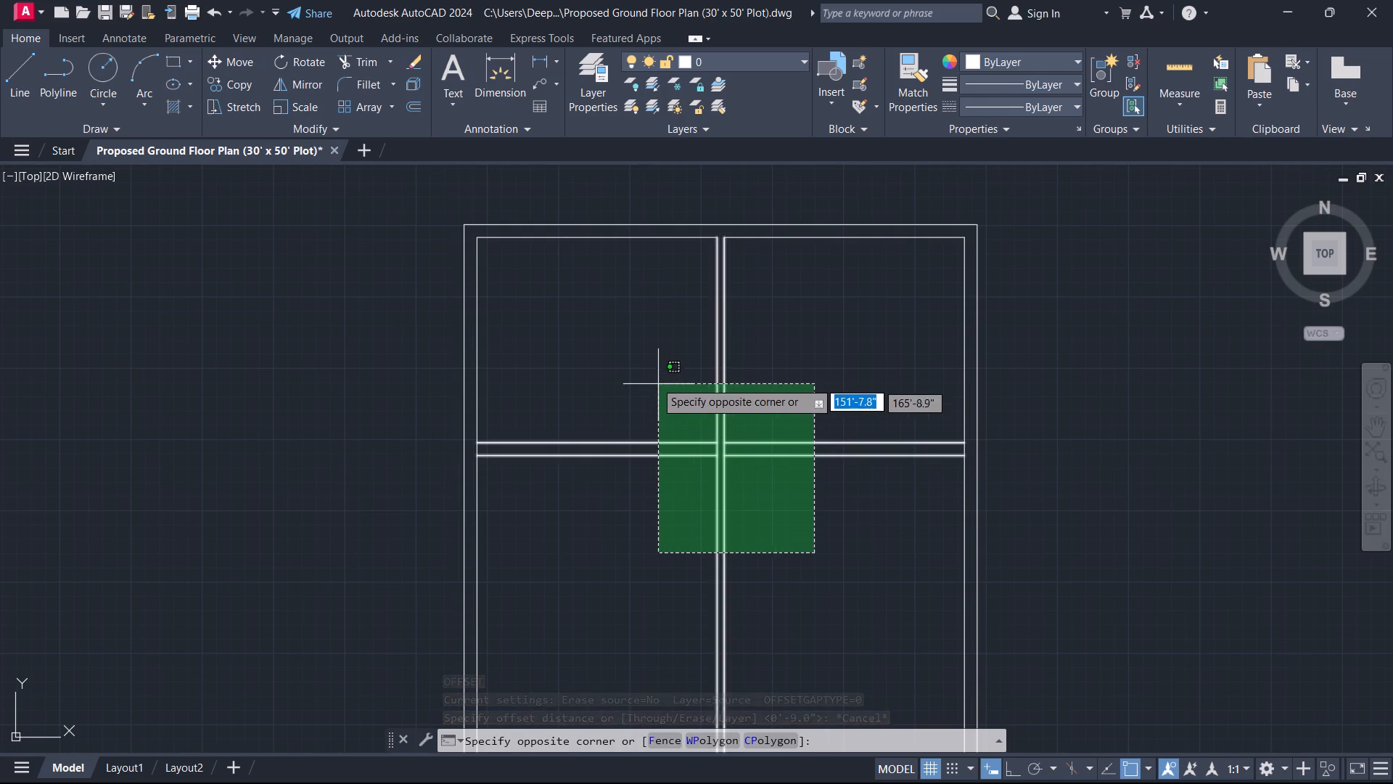
pyautogui.click(651, 375)
pyautogui.scroll(-3, 583, 422)
pyautogui.moveTo(605, 470); pyautogui.dragTo(723, 446, button='middle')
pyautogui.press('Delete')
# Replace the split inner top wall line by erasing its east half and filleting the west half to the inner east wall line.
pyautogui.scroll(1, 714, 457)
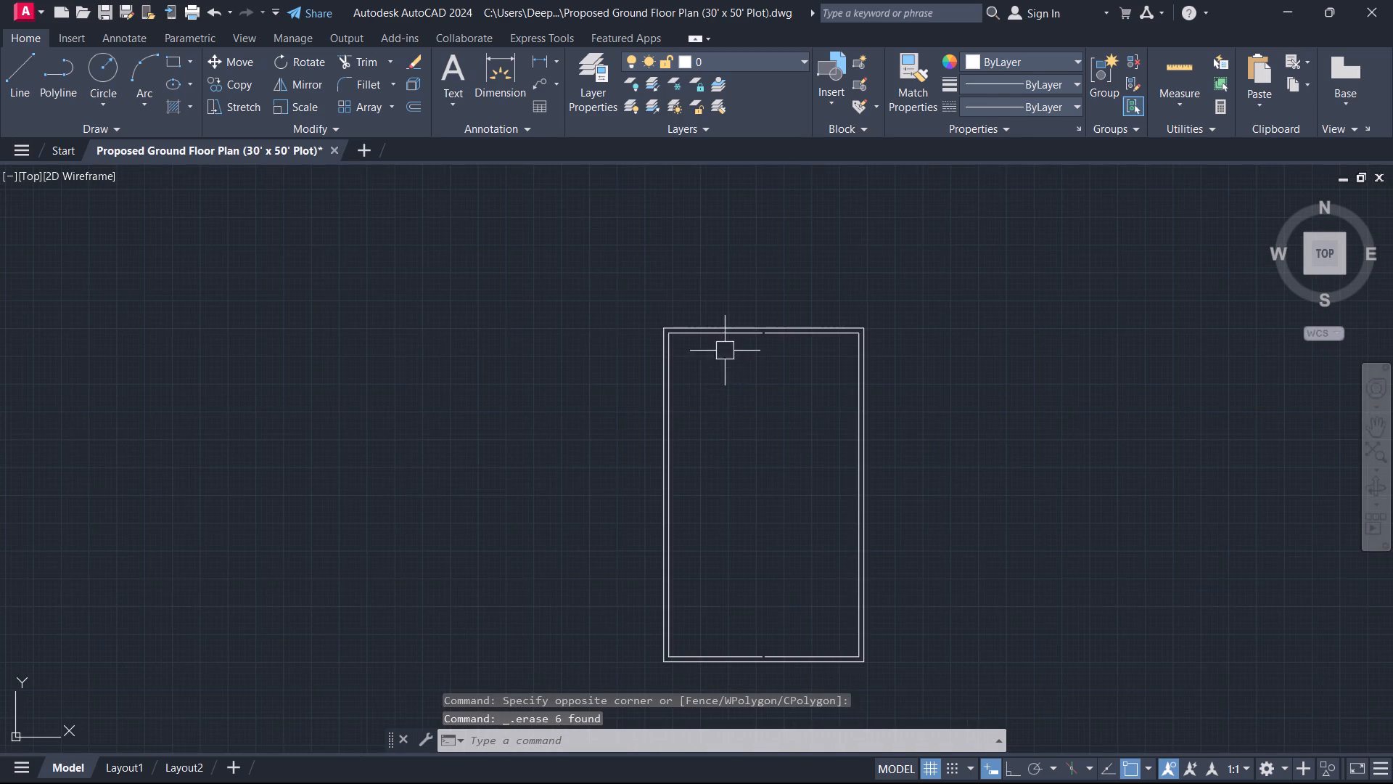
pyautogui.scroll(3, 725, 348)
pyautogui.click(895, 297)
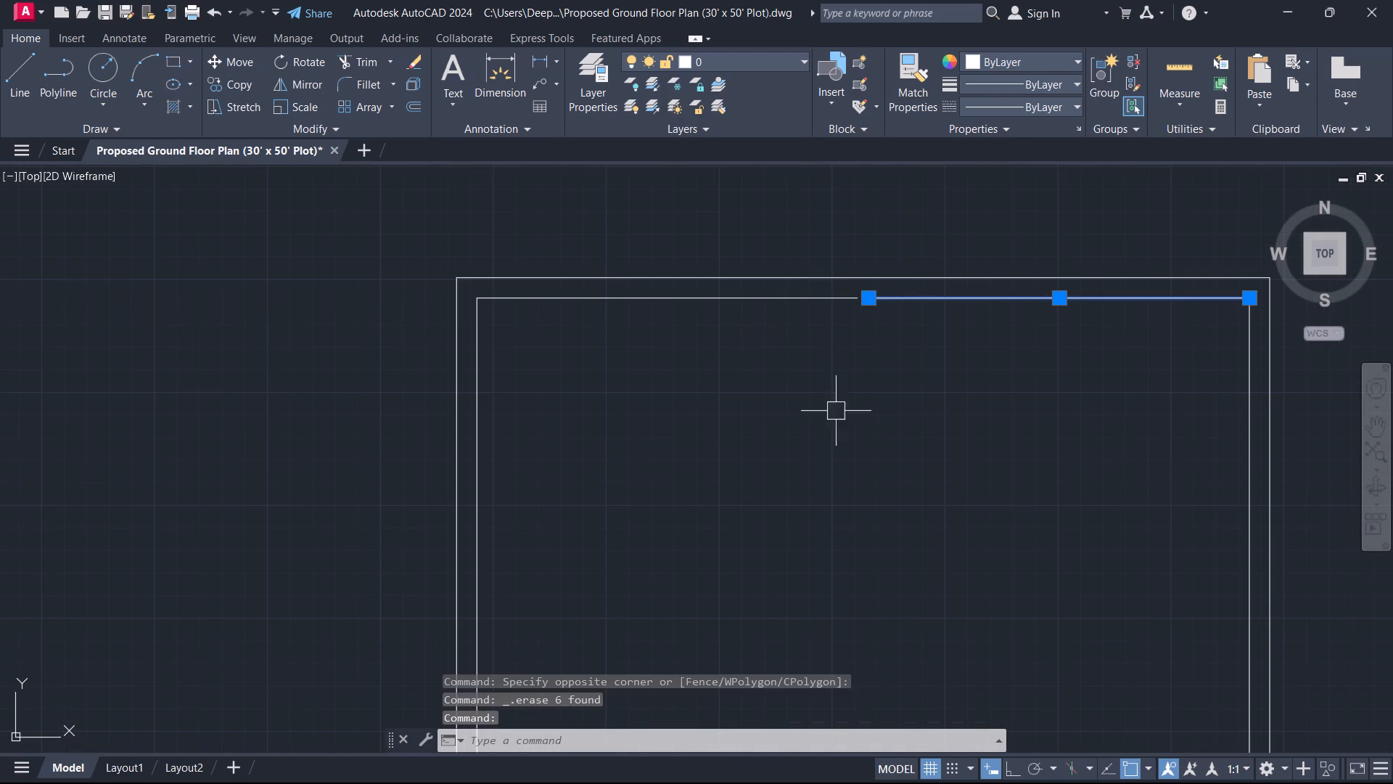
pyautogui.press('Delete')
pyautogui.press('f')
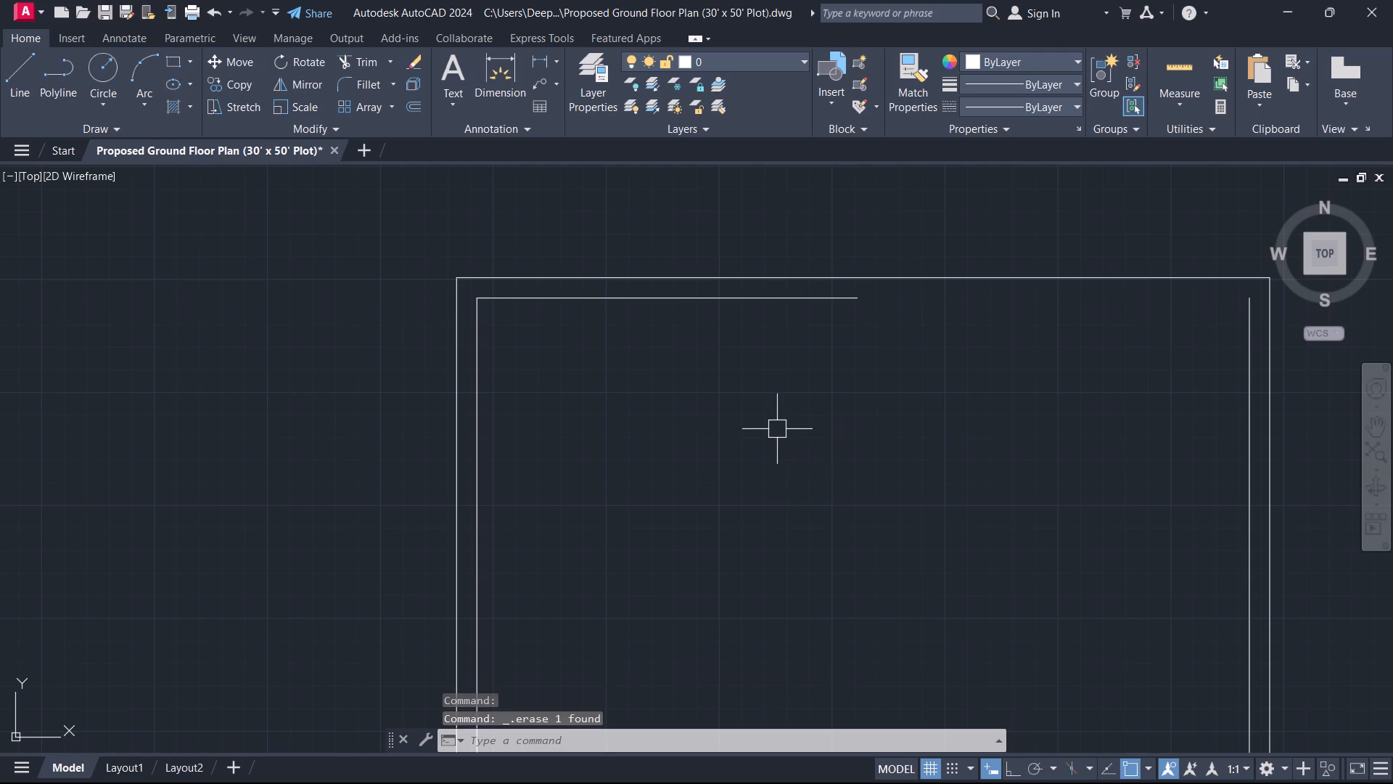
pyautogui.press('space')
pyautogui.click(788, 304)
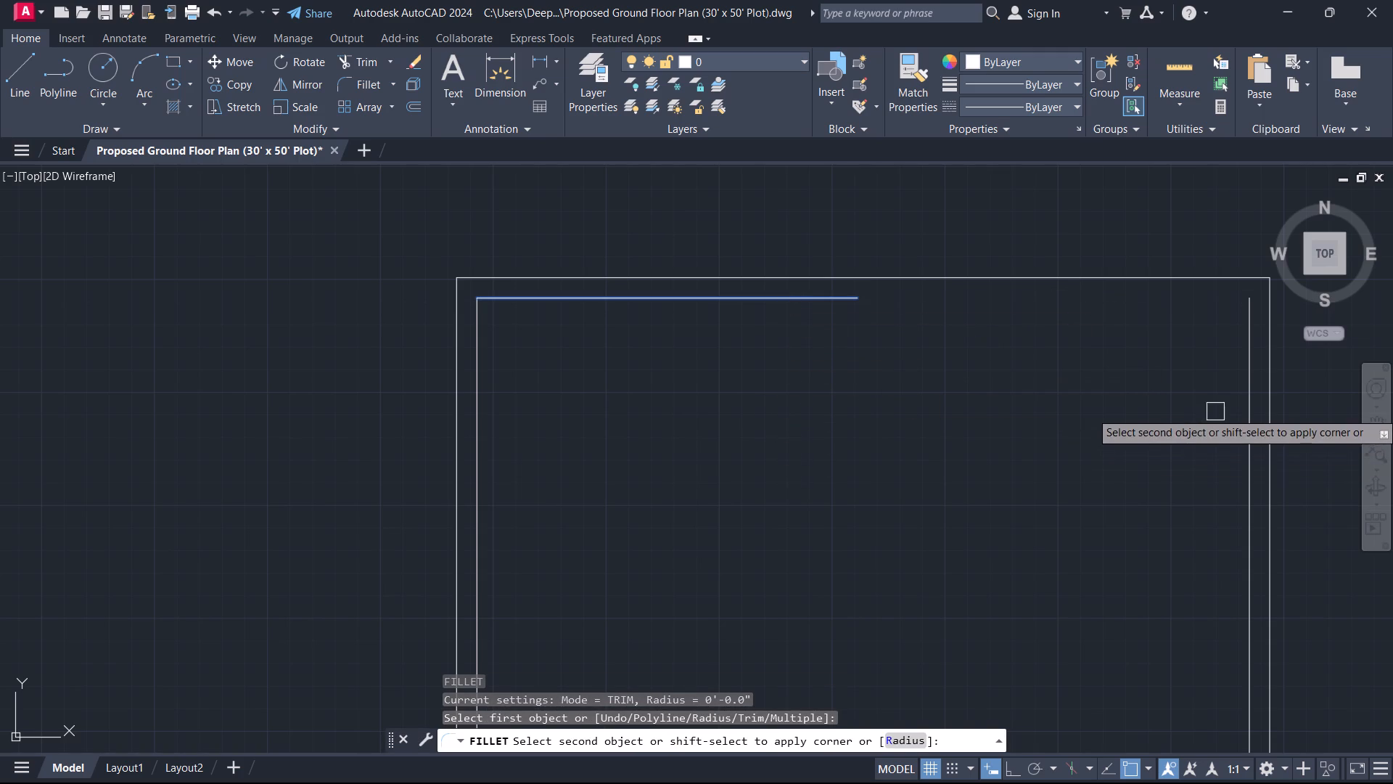
pyautogui.click(1247, 380)
pyautogui.press('Escape')
# Replace the split inner bottom wall line by erasing its west half and filleting the east half to the inner west wall line.
pyautogui.scroll(-5, 981, 446)
pyautogui.scroll(1, 927, 565)
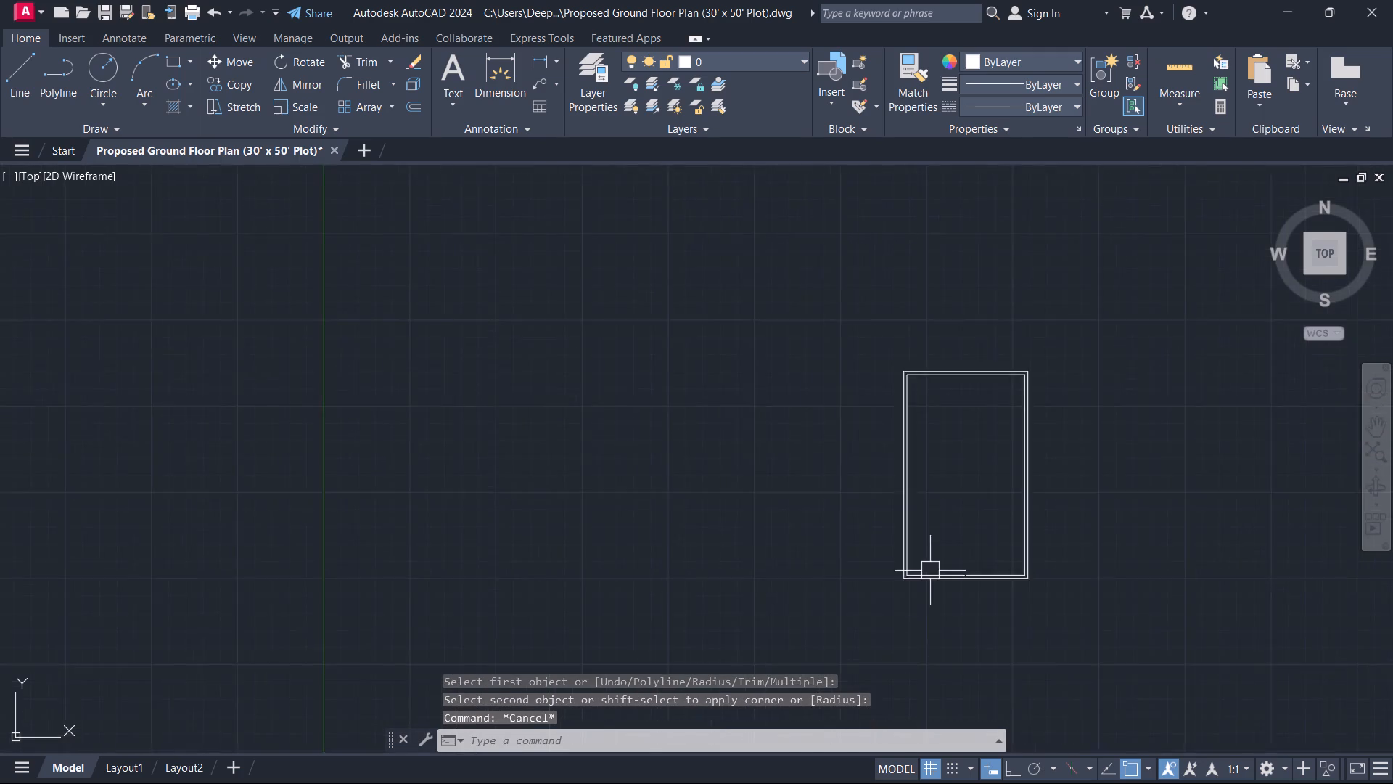
pyautogui.scroll(5, 931, 573)
pyautogui.moveTo(931, 573); pyautogui.dragTo(897, 419, button='middle')
pyautogui.click(1045, 446)
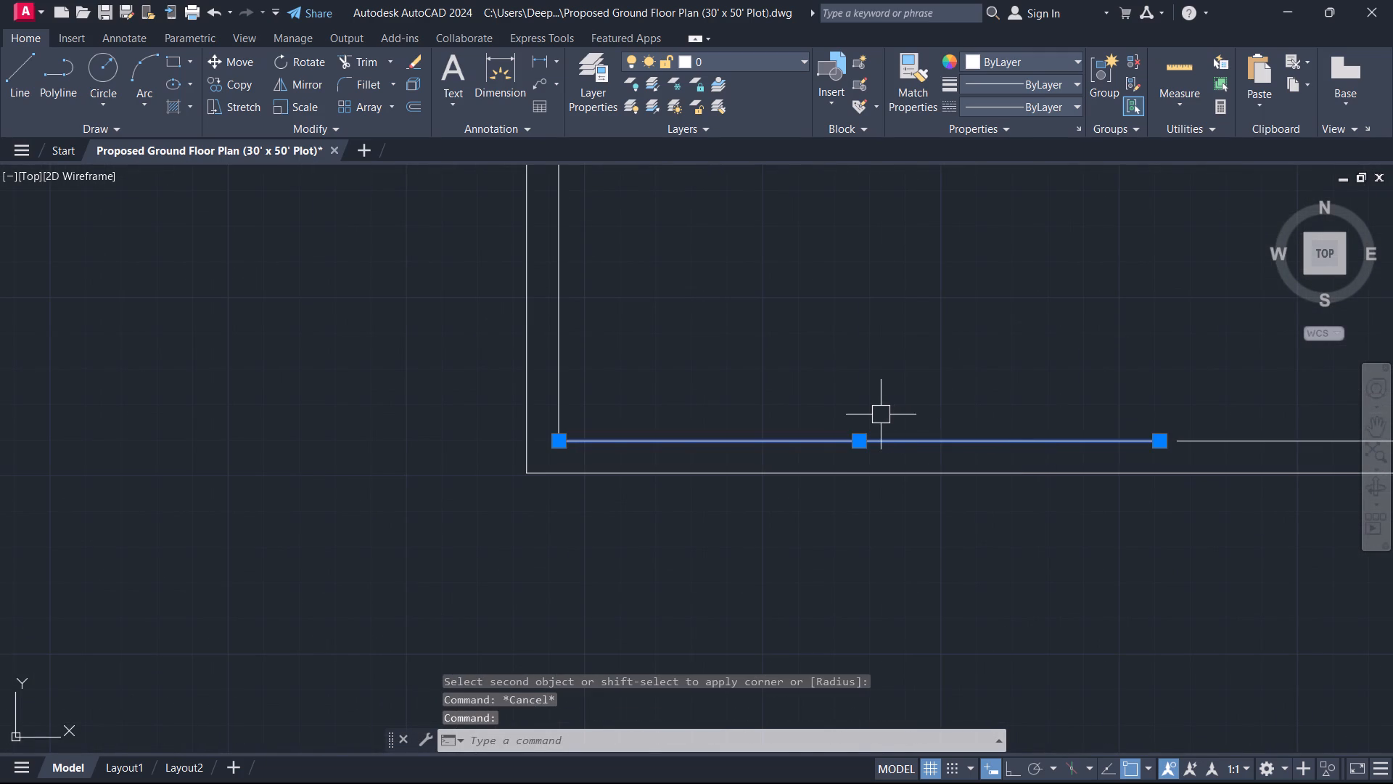
pyautogui.press('Delete')
pyautogui.press('f')
pyautogui.press('space')
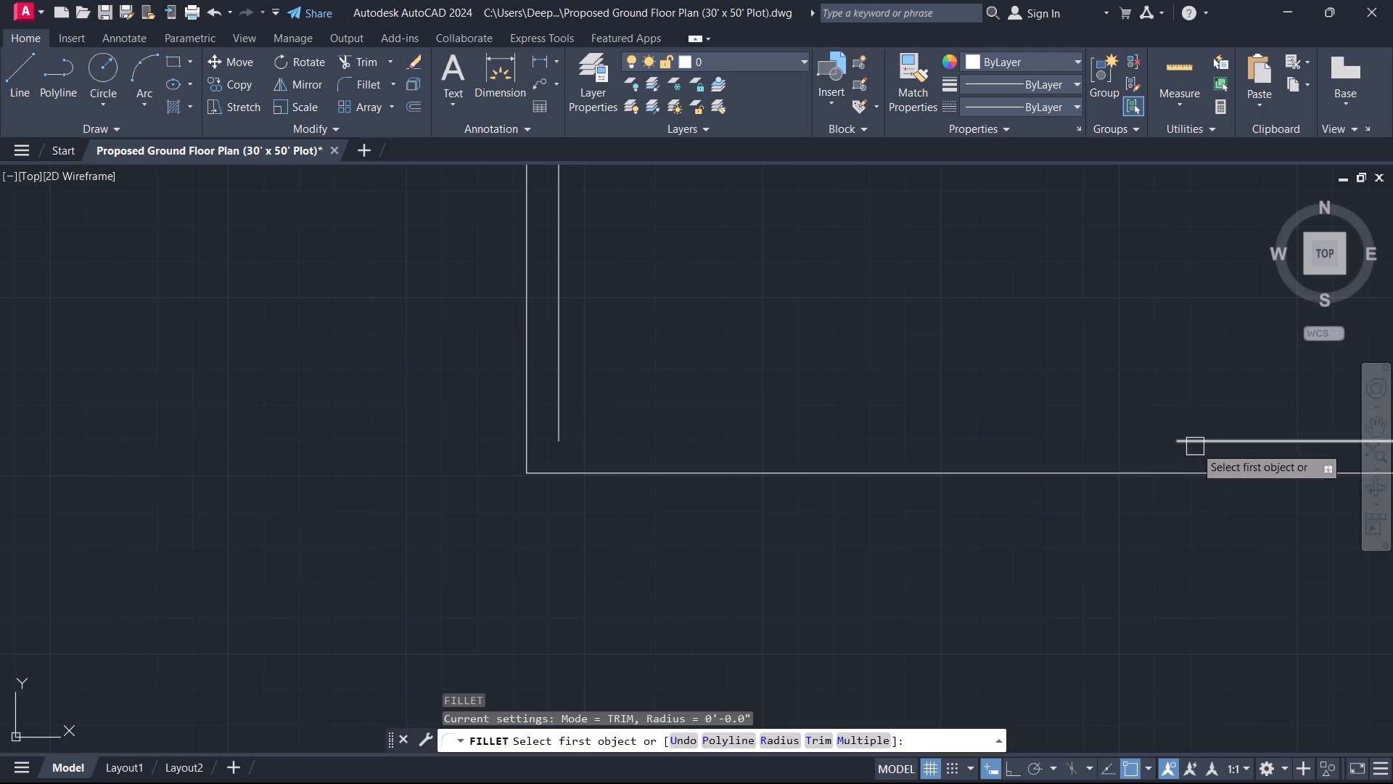
pyautogui.click(1198, 446)
pyautogui.click(560, 357)
pyautogui.press('Escape')
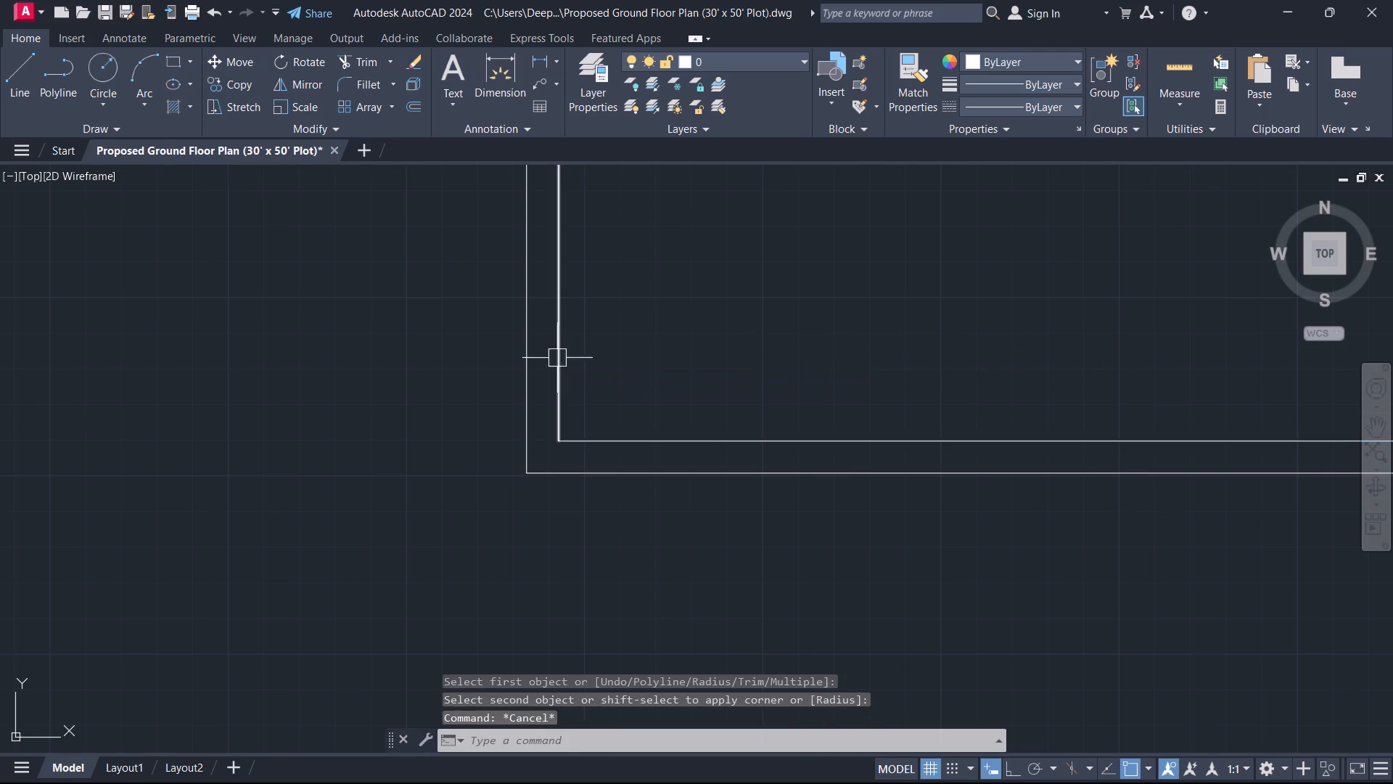
# Examine the outer and inner wall outlines around the full perimeter of the plan.
pyautogui.scroll(-3, 554, 368)
pyautogui.moveTo(626, 441); pyautogui.dragTo(593, 621, button='middle')
pyautogui.scroll(-3, 591, 472)
pyautogui.moveTo(591, 472); pyautogui.dragTo(583, 558, button='middle')
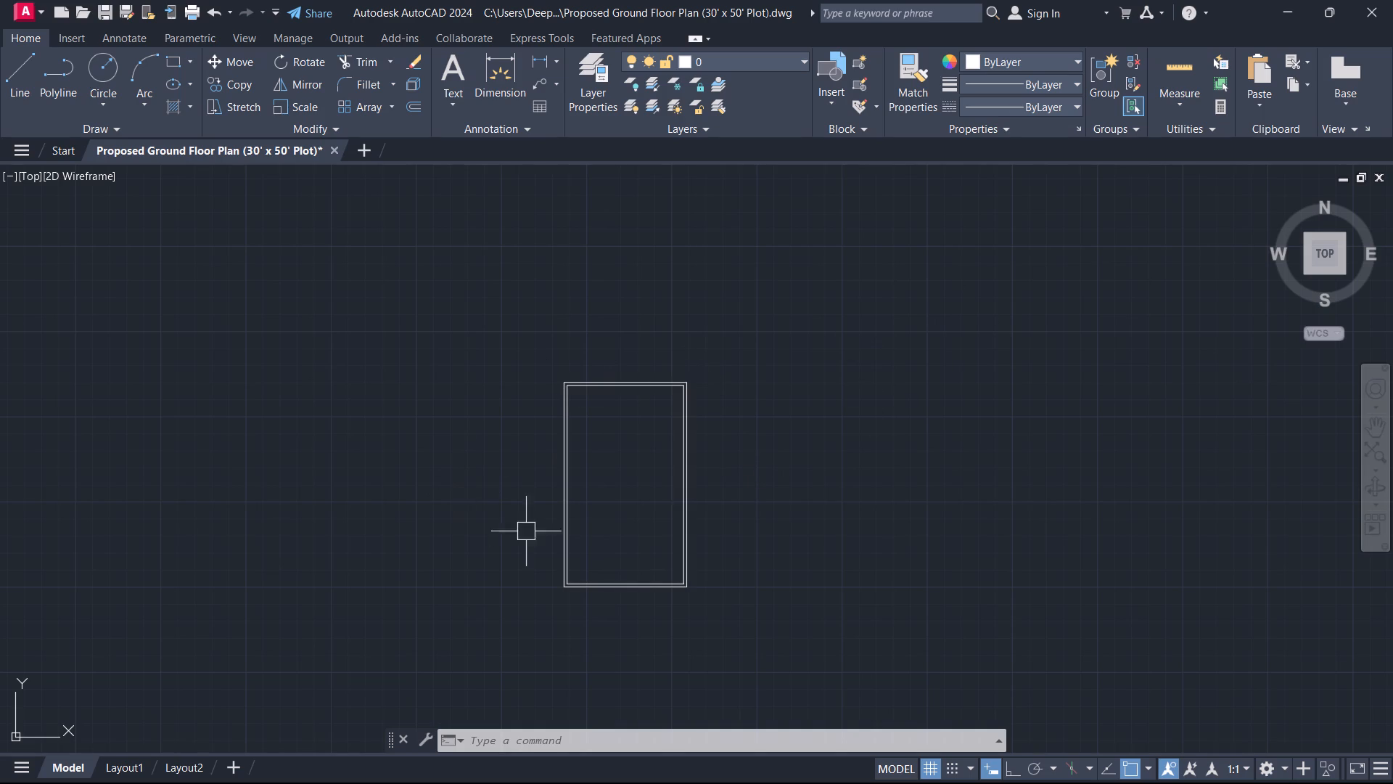
pyautogui.scroll(1, 646, 446)
pyautogui.moveTo(646, 446); pyautogui.dragTo(1113, 257, button='middle')
pyautogui.scroll(-1, 1027, 322)
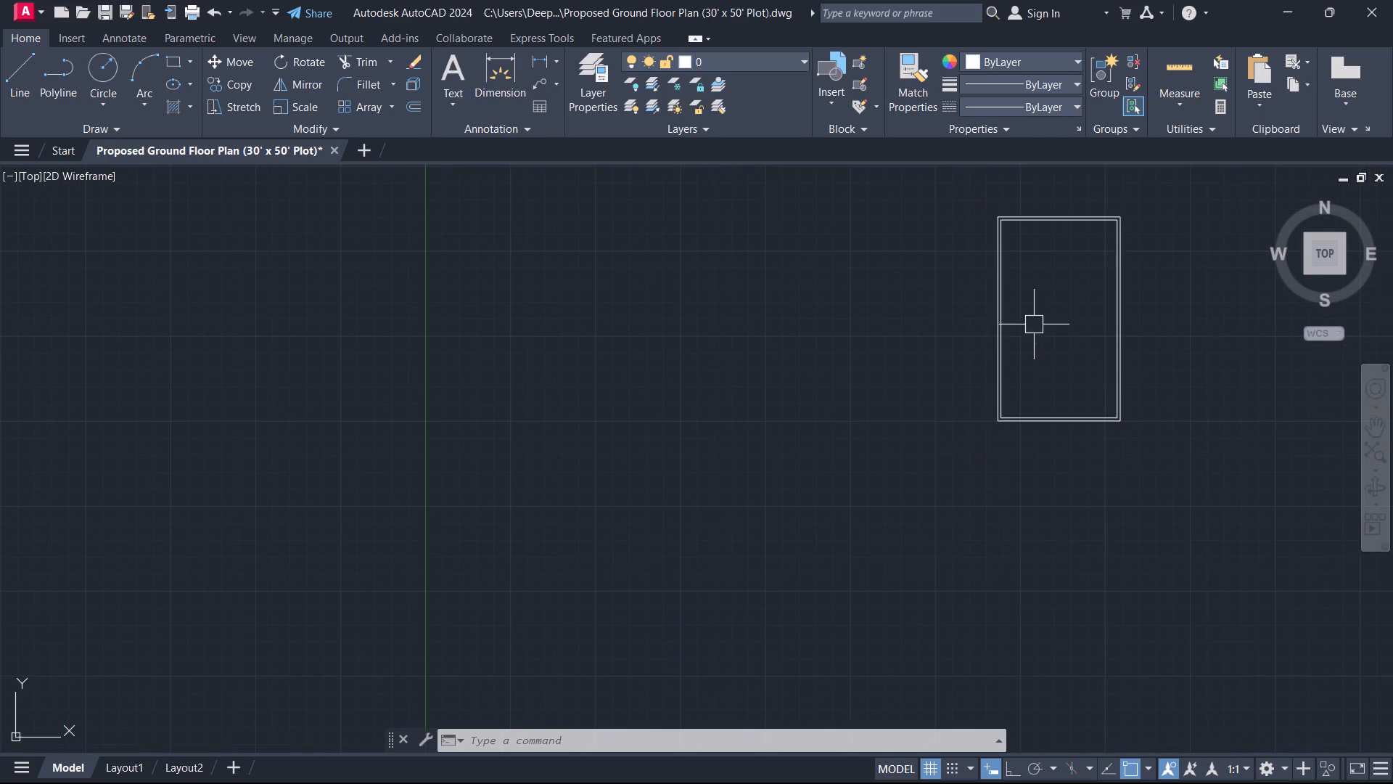
pyautogui.scroll(1, 1089, 345)
pyautogui.moveTo(1089, 345); pyautogui.dragTo(964, 443, button='middle')
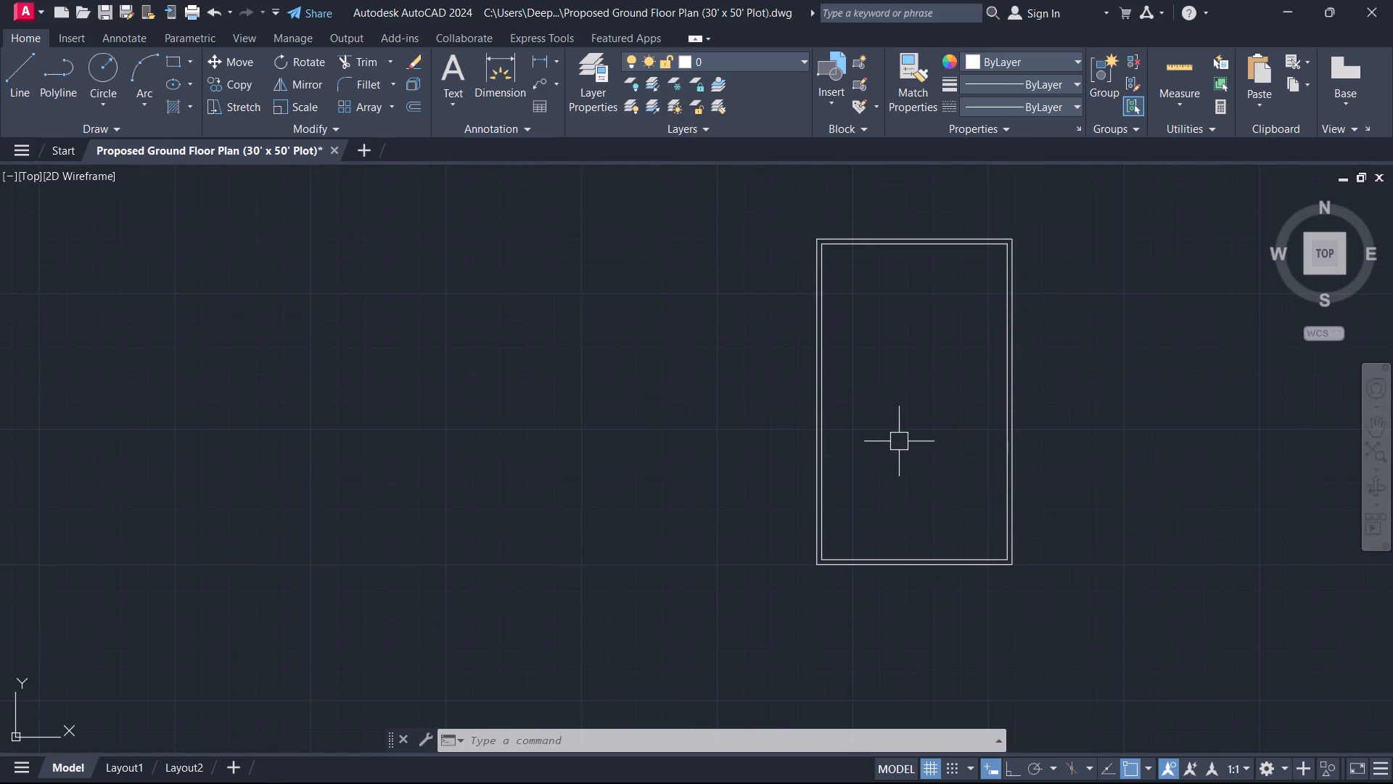
pyautogui.scroll(1, 902, 493)
pyautogui.moveTo(1058, 376); pyautogui.dragTo(993, 568, button='middle')
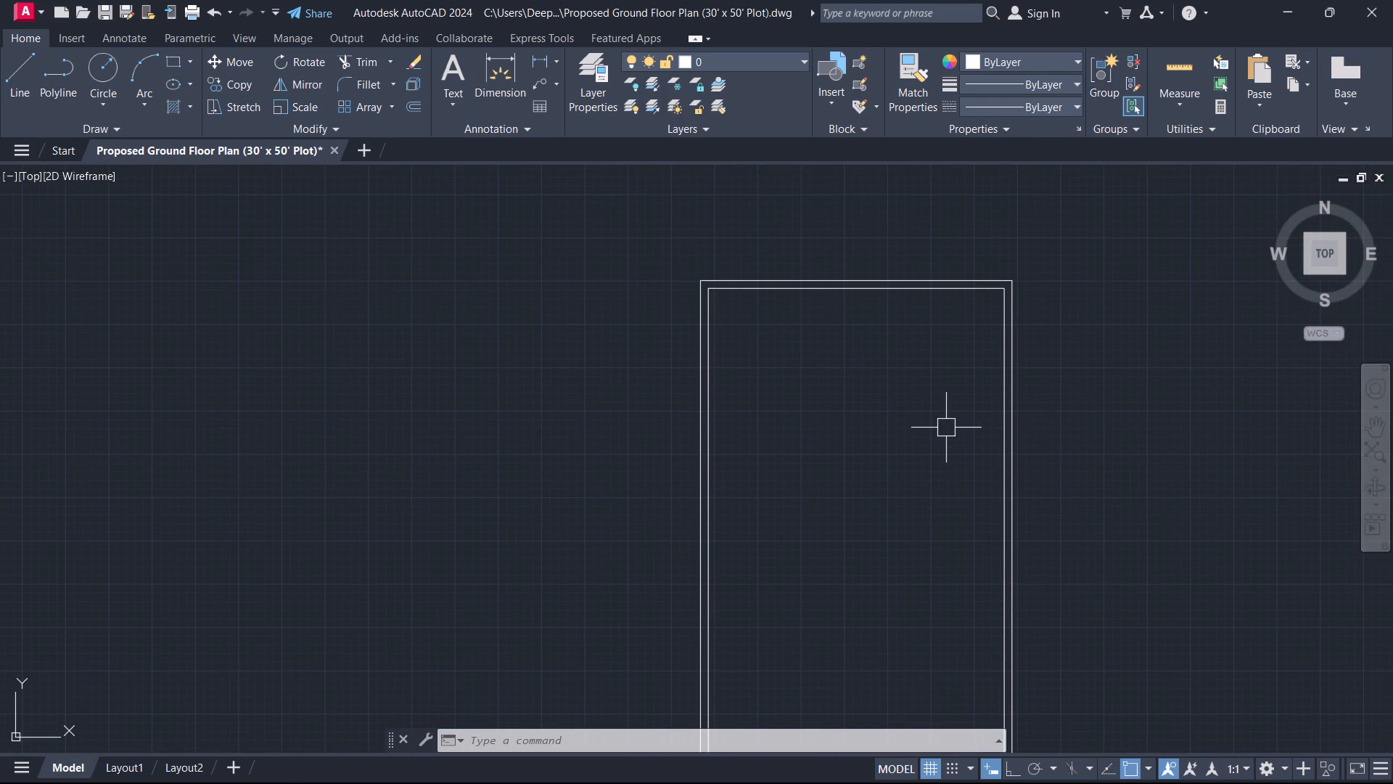
pyautogui.scroll(1, 946, 428)
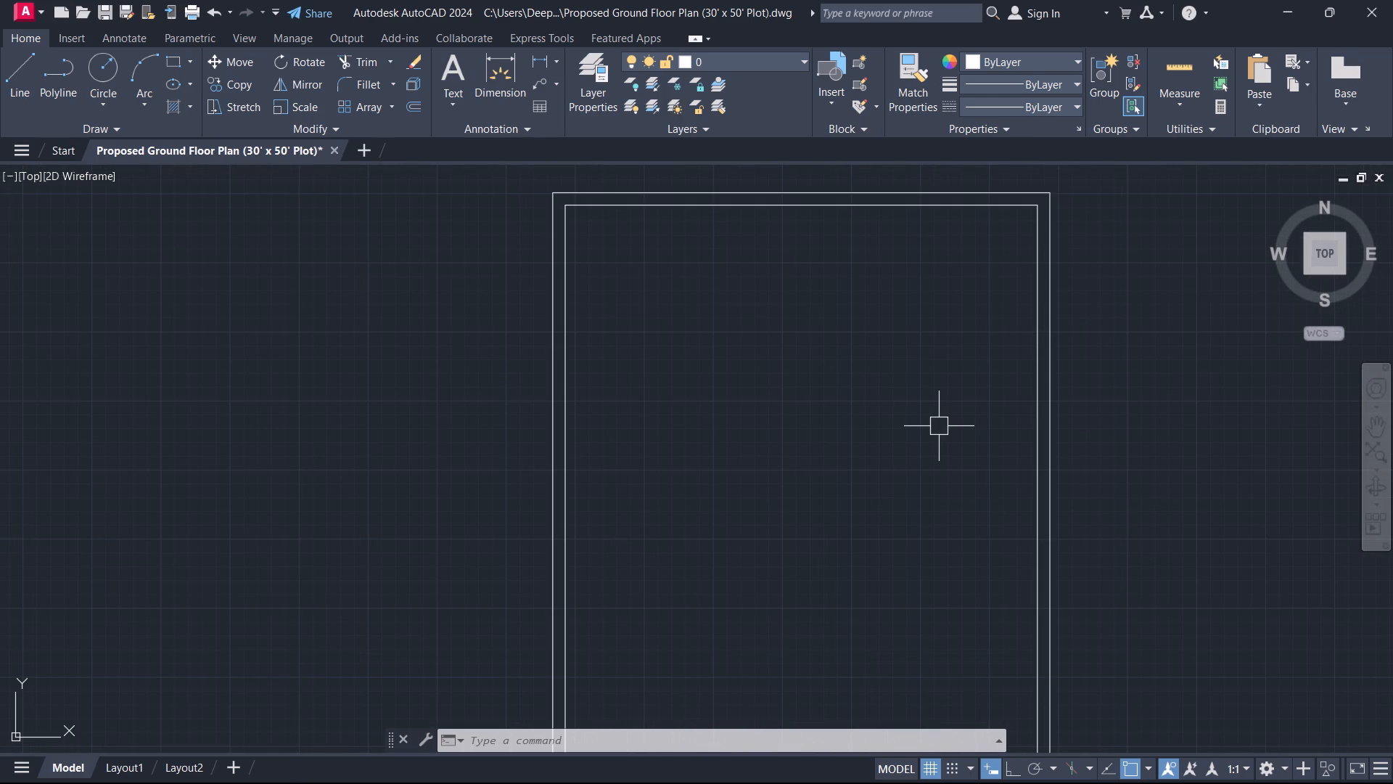
pyautogui.middleClick(930, 425)
pyautogui.scroll(-1, 930, 425)
pyautogui.moveTo(858, 546); pyautogui.dragTo(868, 396, button='middle')
pyautogui.scroll(-2, 909, 332)
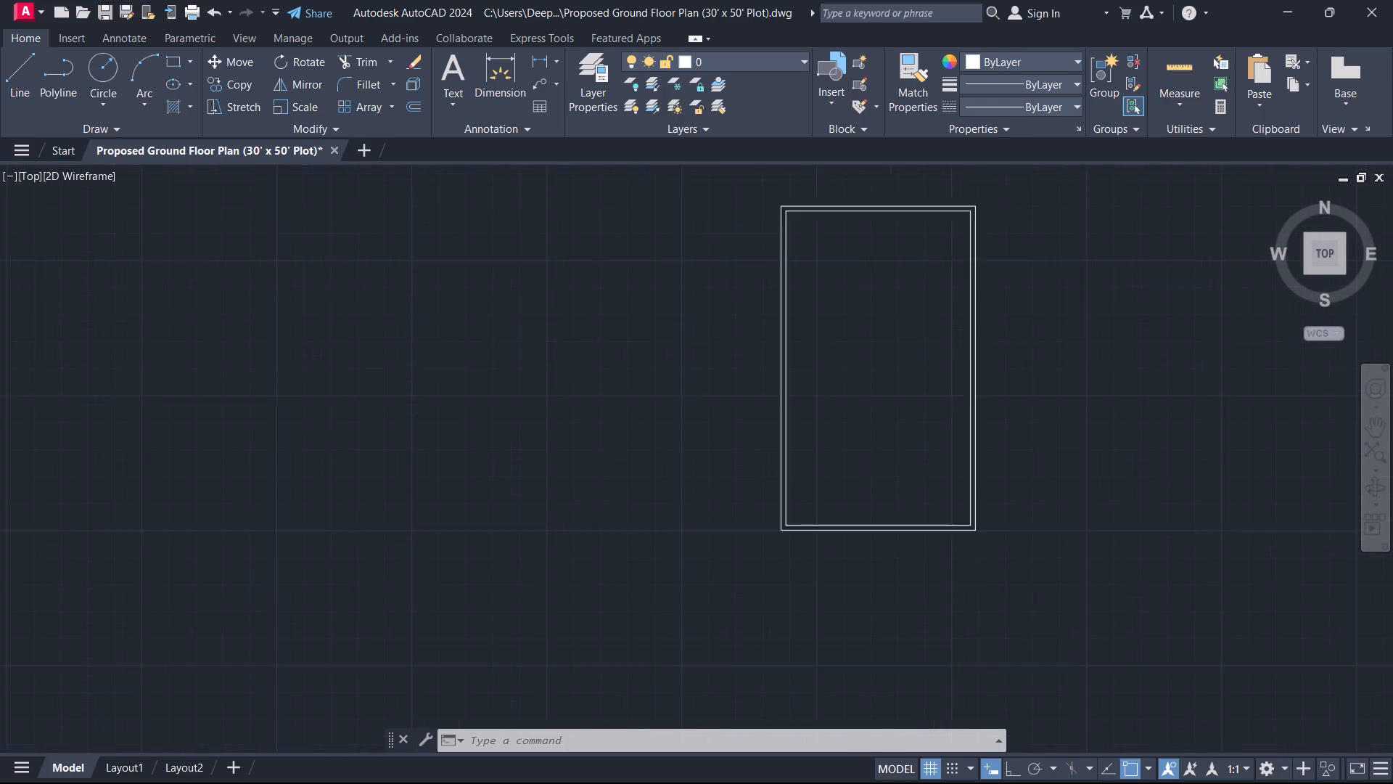
pyautogui.moveTo(909, 332); pyautogui.dragTo(854, 398, button='middle')
pyautogui.scroll(1, 848, 411)
pyautogui.moveTo(845, 416); pyautogui.dragTo(800, 476, button='middle')
pyautogui.scroll(1, 800, 479)
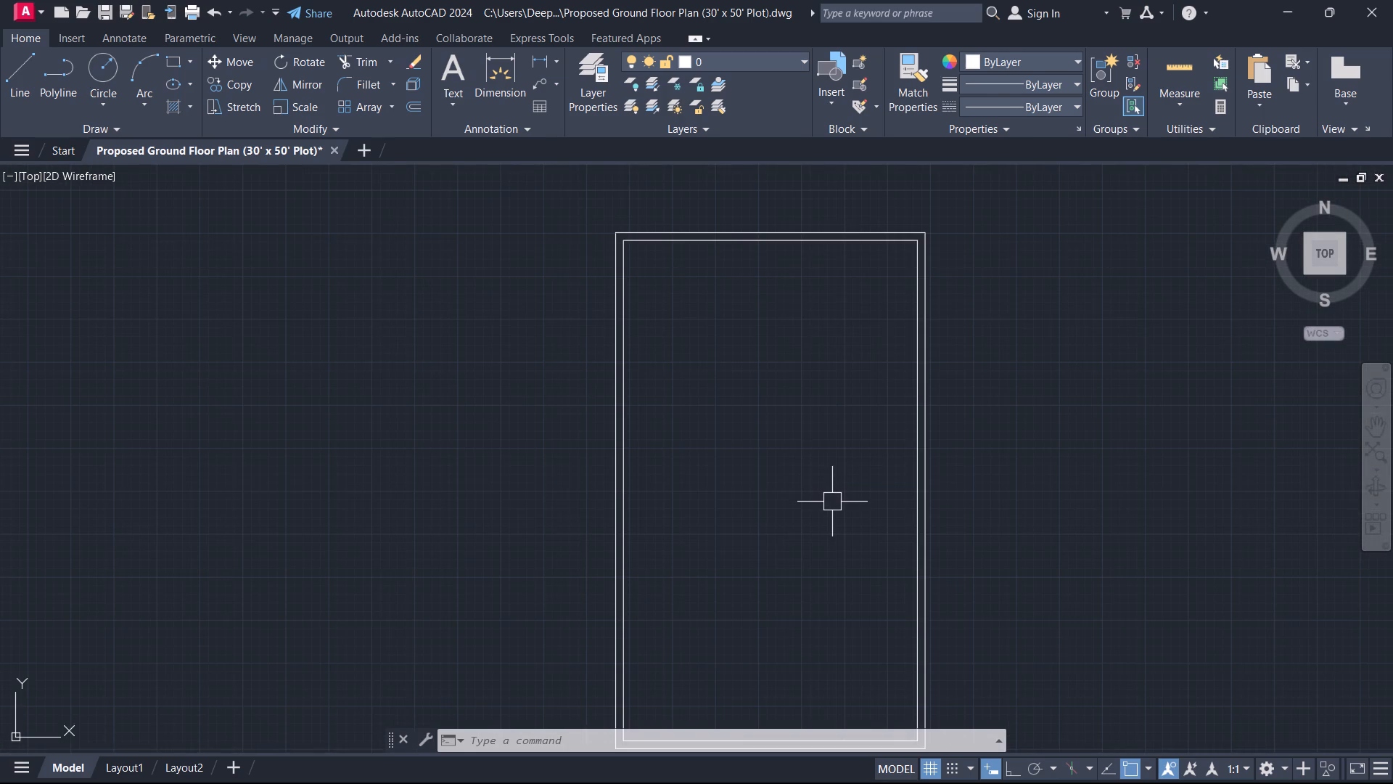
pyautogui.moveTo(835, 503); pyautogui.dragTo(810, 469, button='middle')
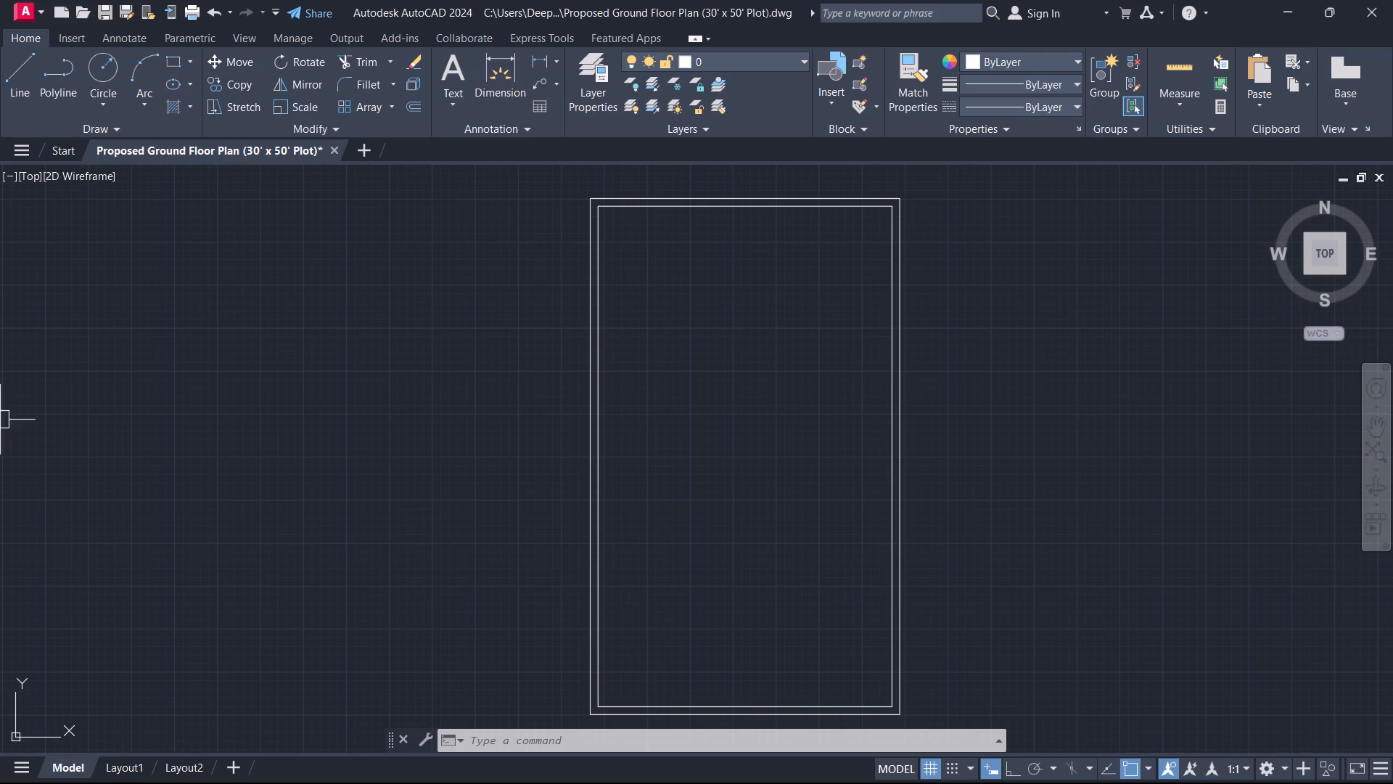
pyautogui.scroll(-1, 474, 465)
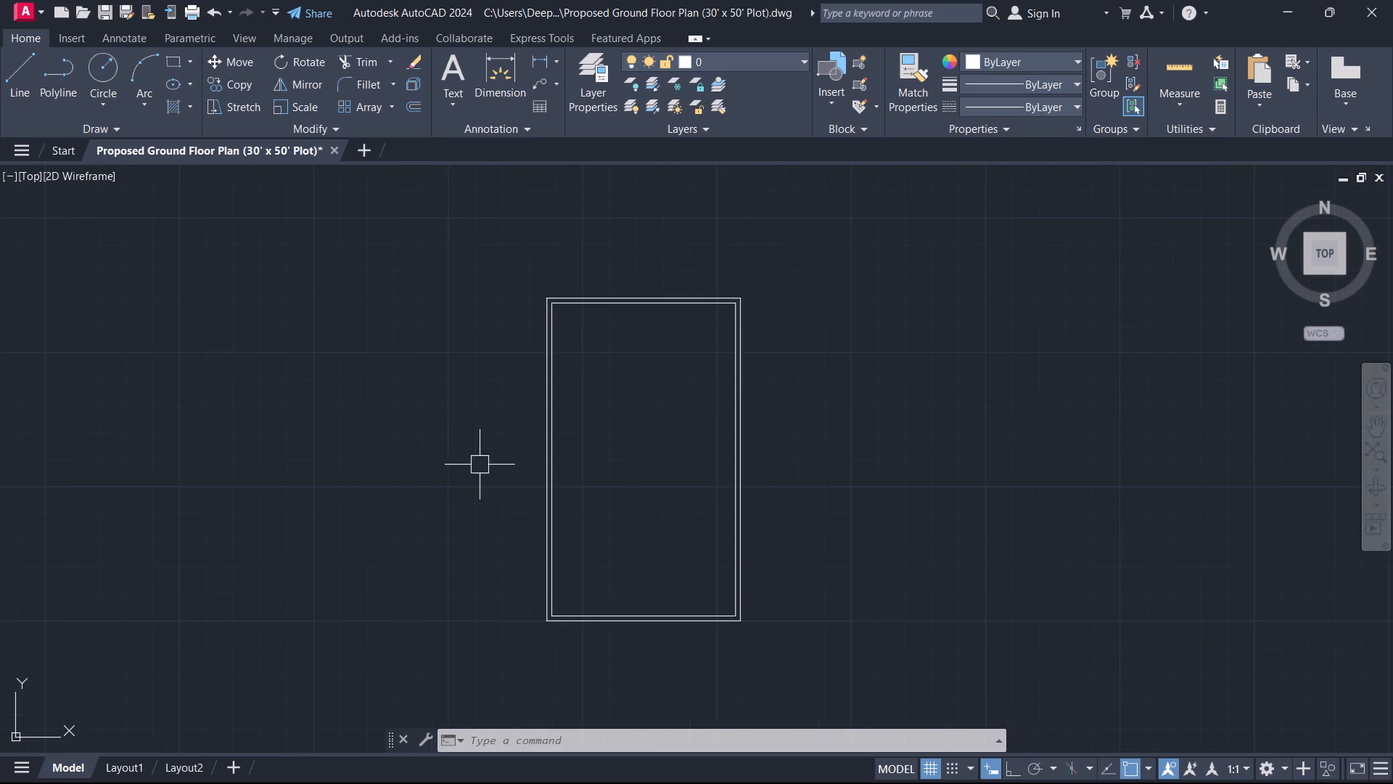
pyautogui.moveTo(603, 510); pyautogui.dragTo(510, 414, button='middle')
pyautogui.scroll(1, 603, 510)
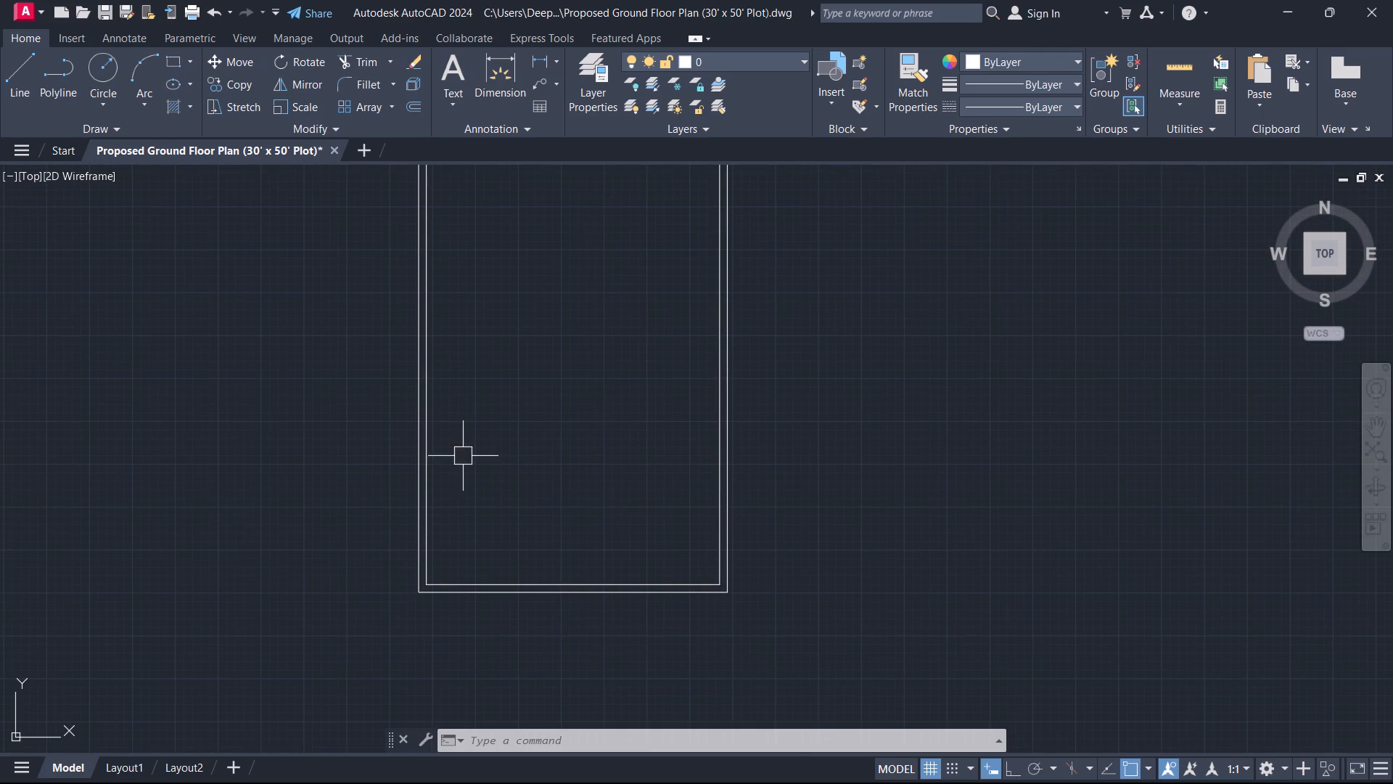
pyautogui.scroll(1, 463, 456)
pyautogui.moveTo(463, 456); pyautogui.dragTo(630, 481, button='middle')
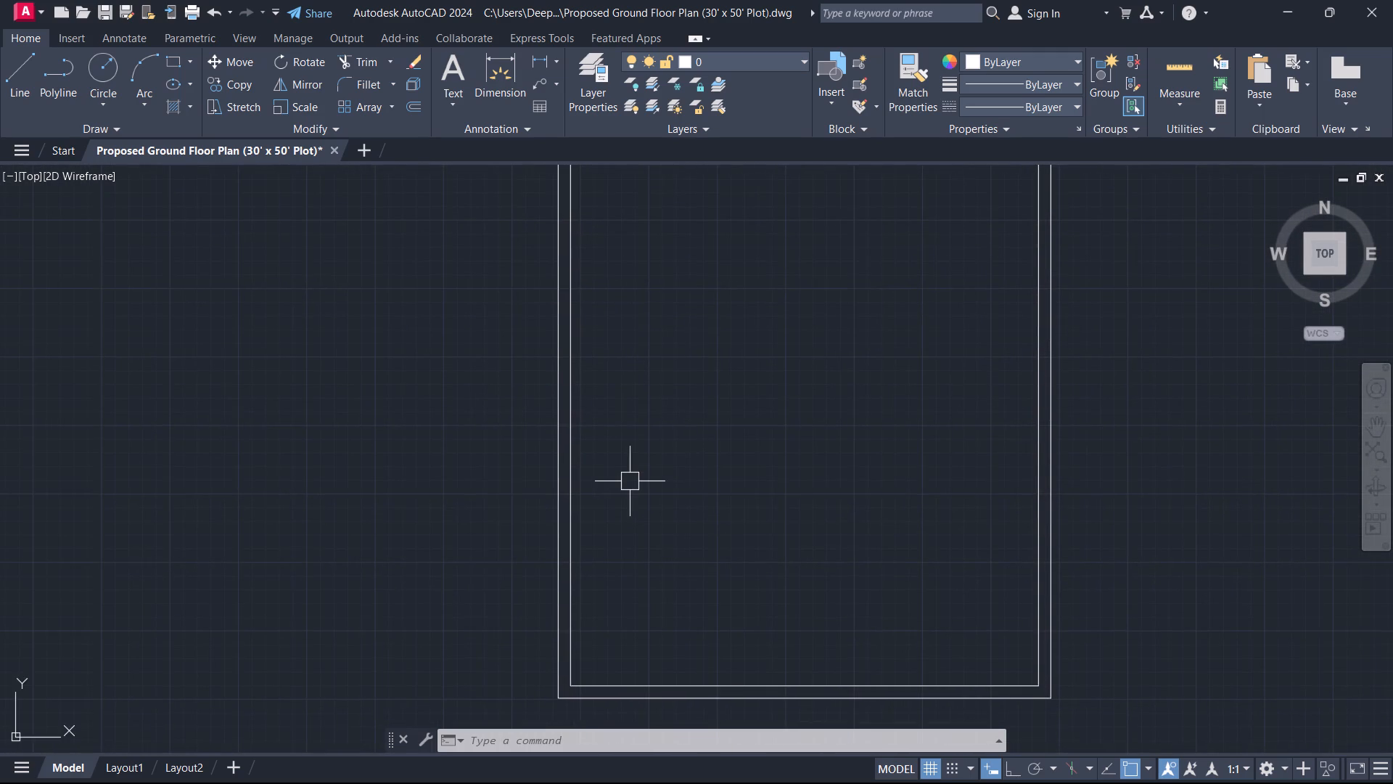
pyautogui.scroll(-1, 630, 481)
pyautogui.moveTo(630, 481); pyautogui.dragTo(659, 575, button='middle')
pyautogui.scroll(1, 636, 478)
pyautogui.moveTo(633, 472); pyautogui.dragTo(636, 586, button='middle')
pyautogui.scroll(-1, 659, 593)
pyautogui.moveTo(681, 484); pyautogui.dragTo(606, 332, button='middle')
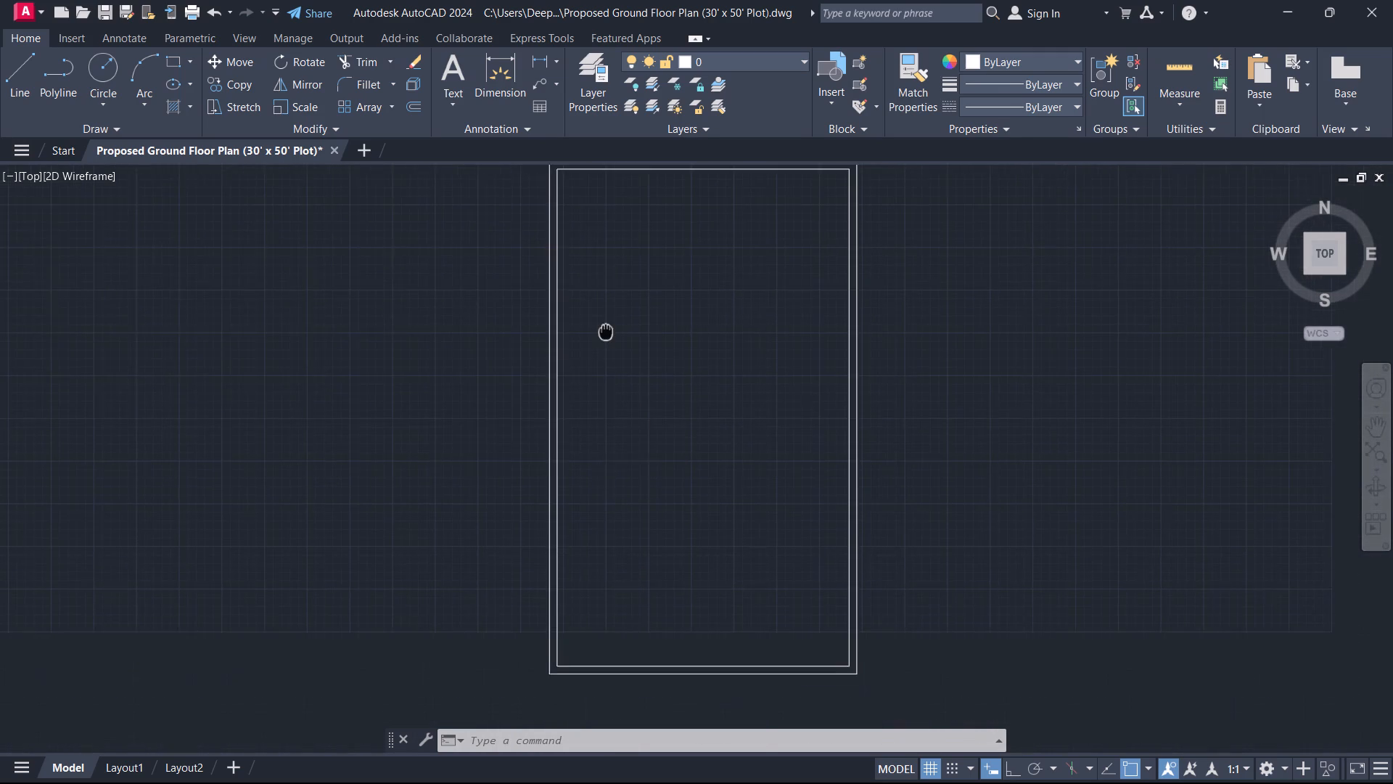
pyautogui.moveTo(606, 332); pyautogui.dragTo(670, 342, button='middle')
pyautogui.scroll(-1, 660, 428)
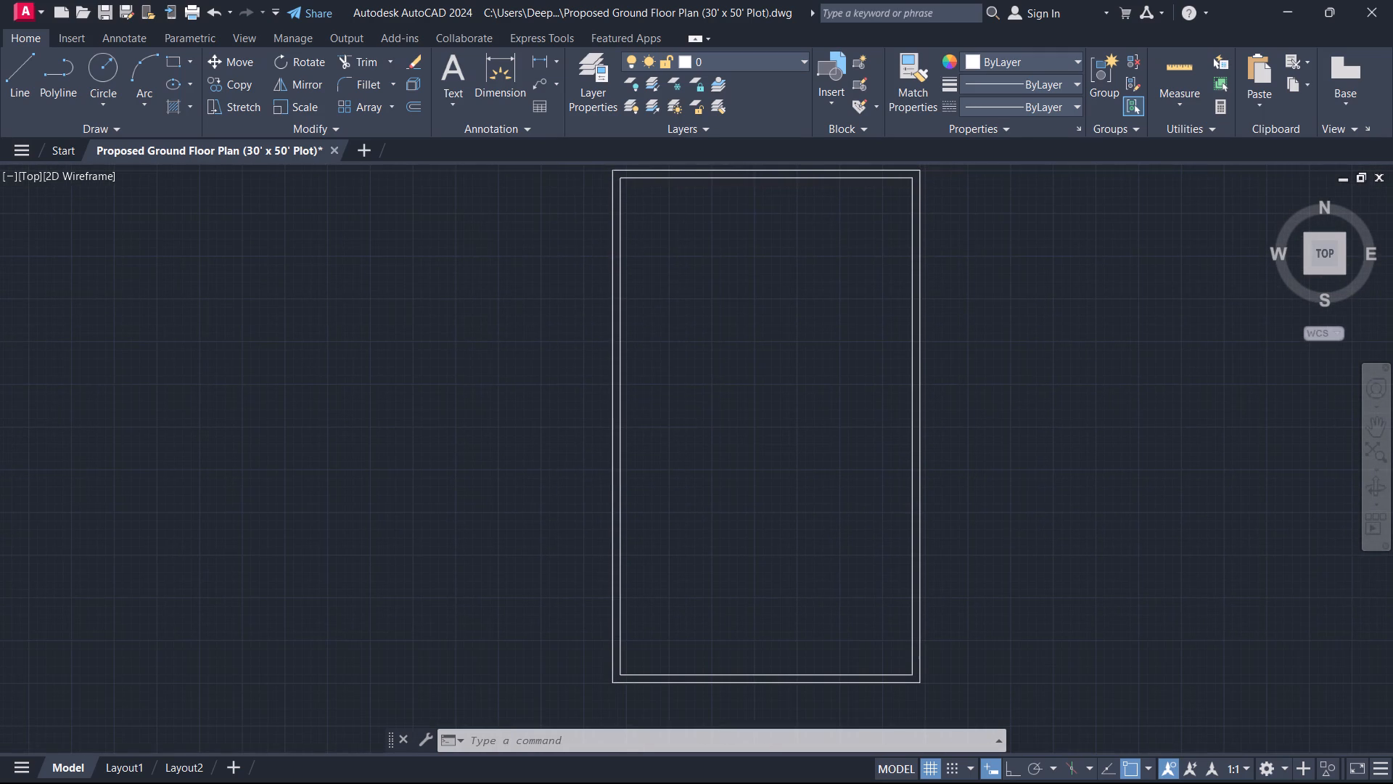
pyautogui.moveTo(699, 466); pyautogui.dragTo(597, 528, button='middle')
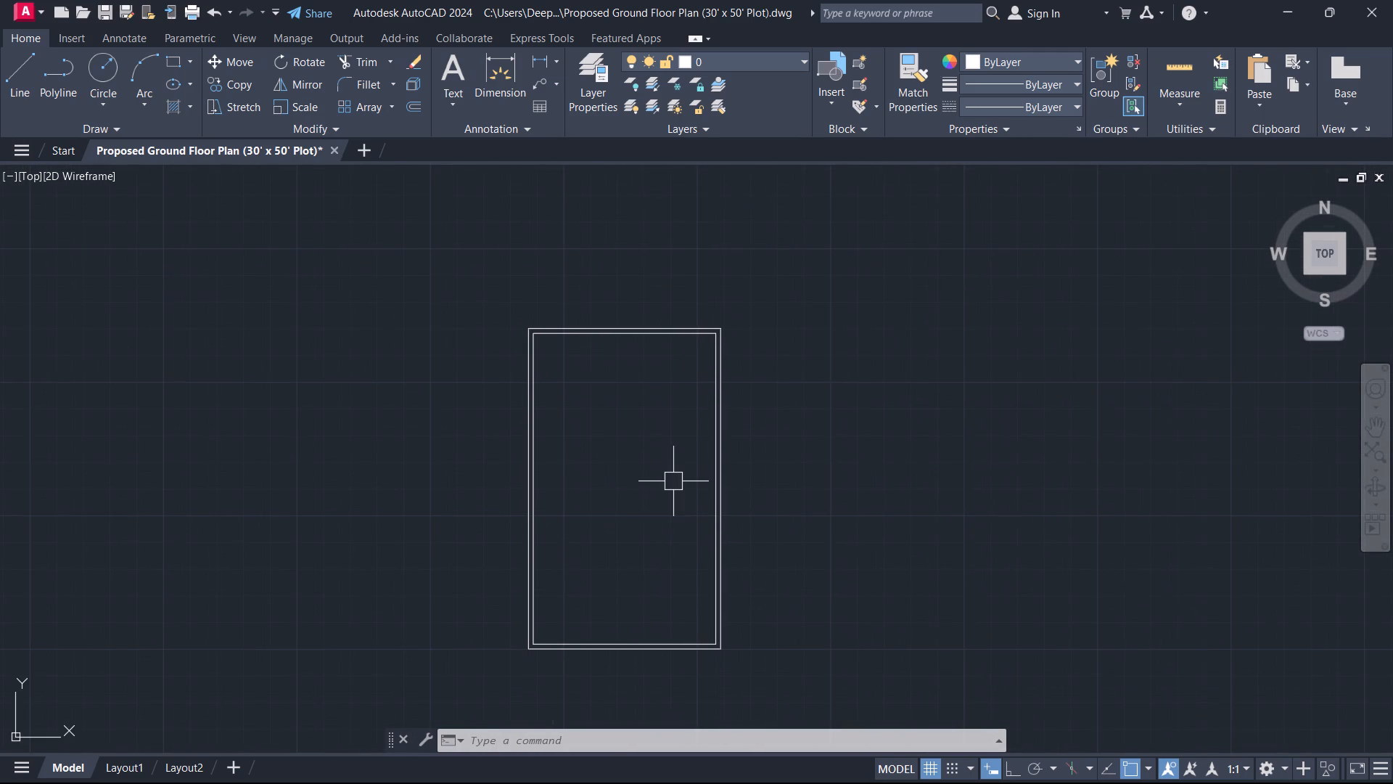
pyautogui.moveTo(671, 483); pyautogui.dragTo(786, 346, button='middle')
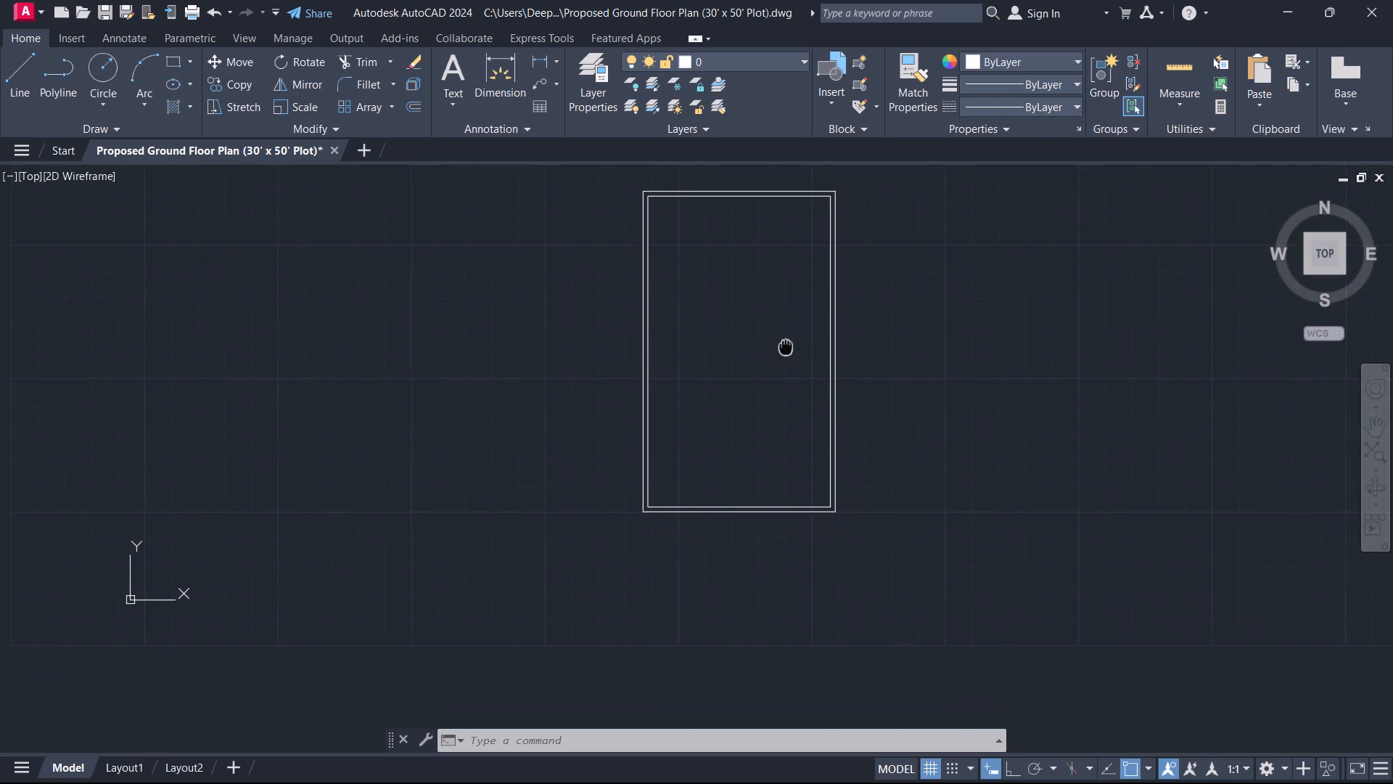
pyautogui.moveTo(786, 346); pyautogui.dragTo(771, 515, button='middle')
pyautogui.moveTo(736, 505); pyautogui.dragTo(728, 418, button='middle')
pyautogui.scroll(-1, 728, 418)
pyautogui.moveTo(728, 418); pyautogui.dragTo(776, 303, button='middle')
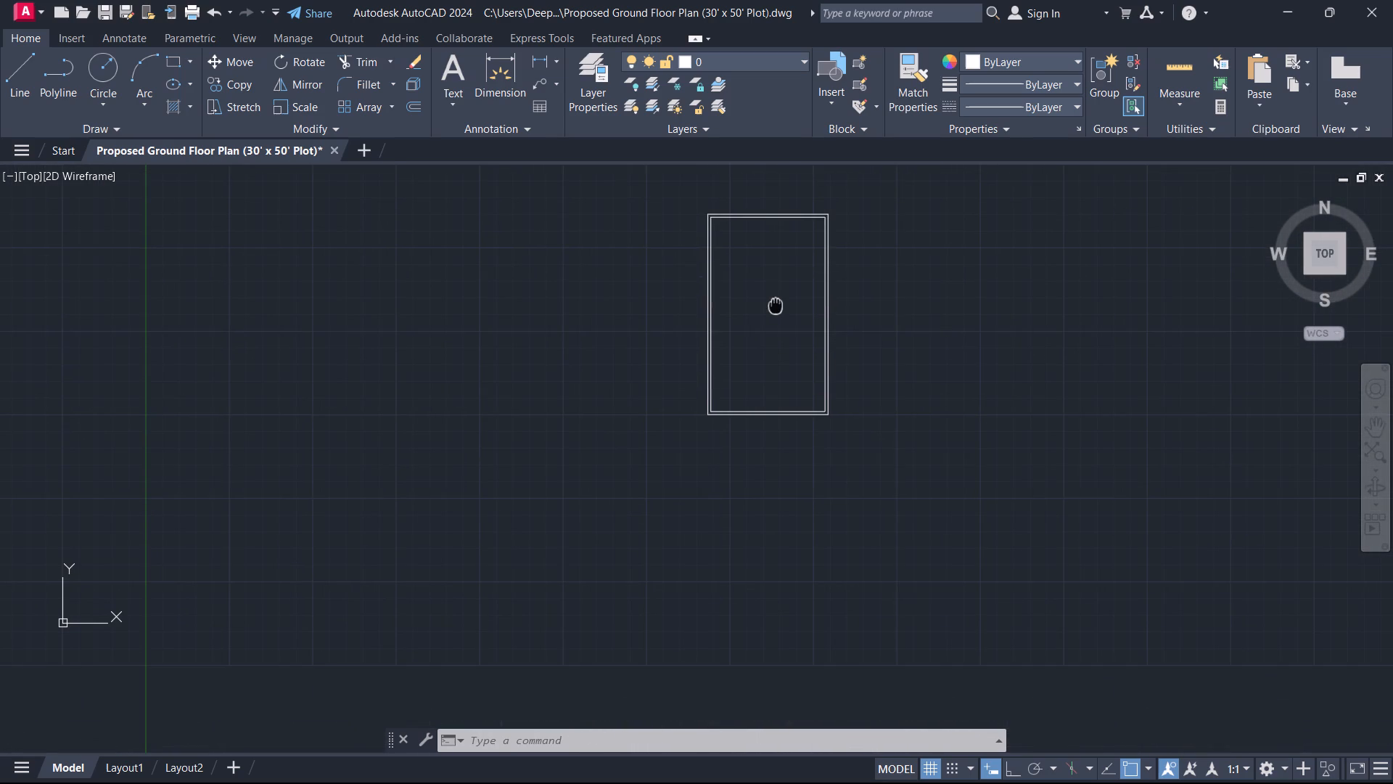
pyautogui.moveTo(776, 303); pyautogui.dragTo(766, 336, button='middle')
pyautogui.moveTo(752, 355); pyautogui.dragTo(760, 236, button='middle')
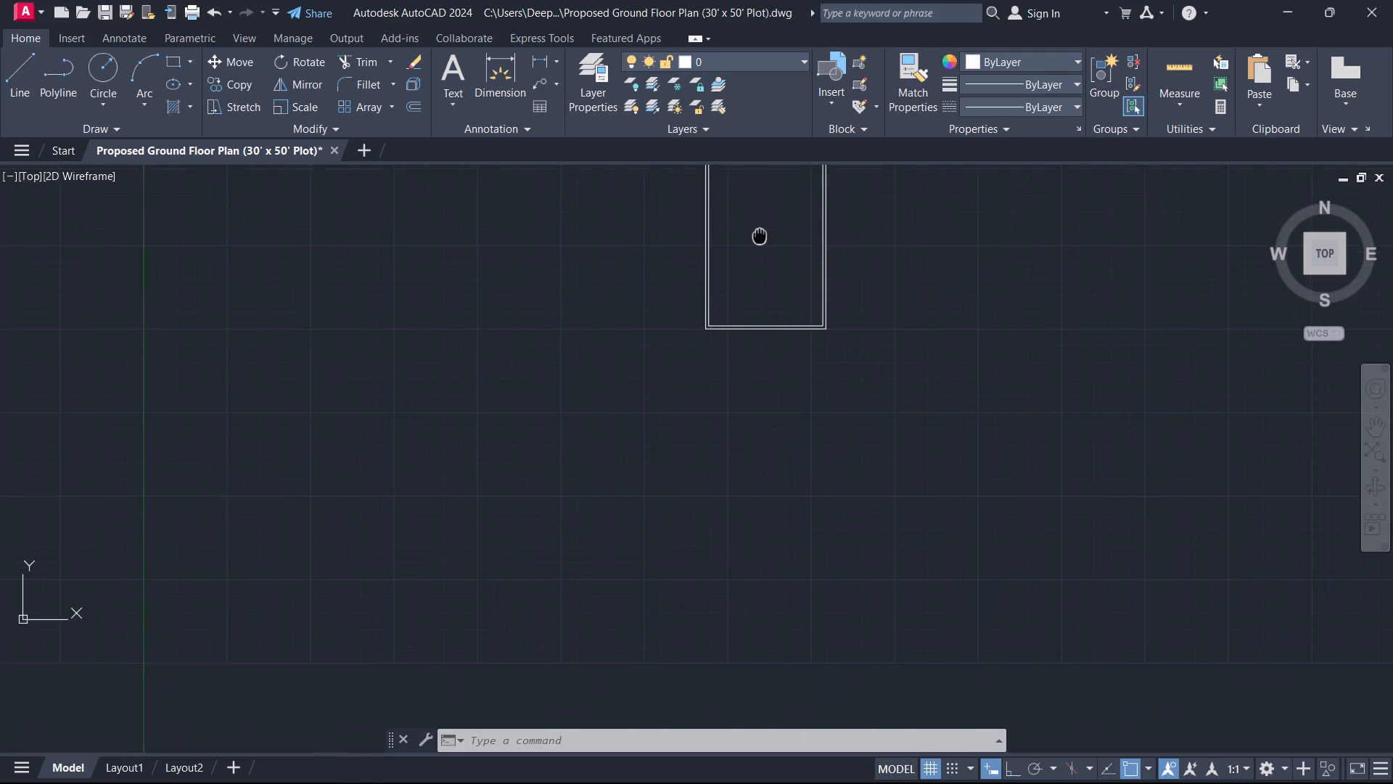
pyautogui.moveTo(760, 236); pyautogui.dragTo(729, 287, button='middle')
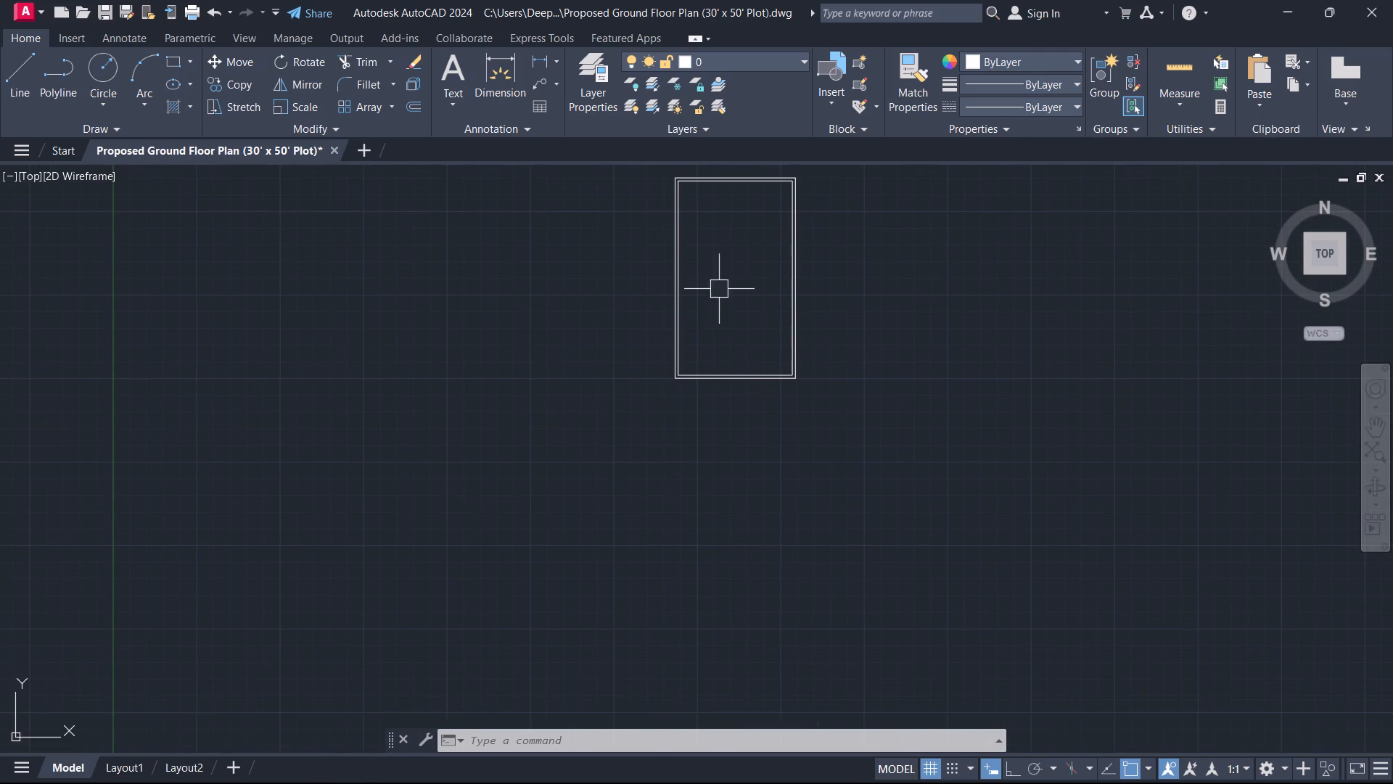
# Offset the inner top wall line 4'7.5" downward into the plan to start a cross wall.
pyautogui.scroll(1, 702, 308)
pyautogui.moveTo(702, 308); pyautogui.dragTo(697, 555, button='middle')
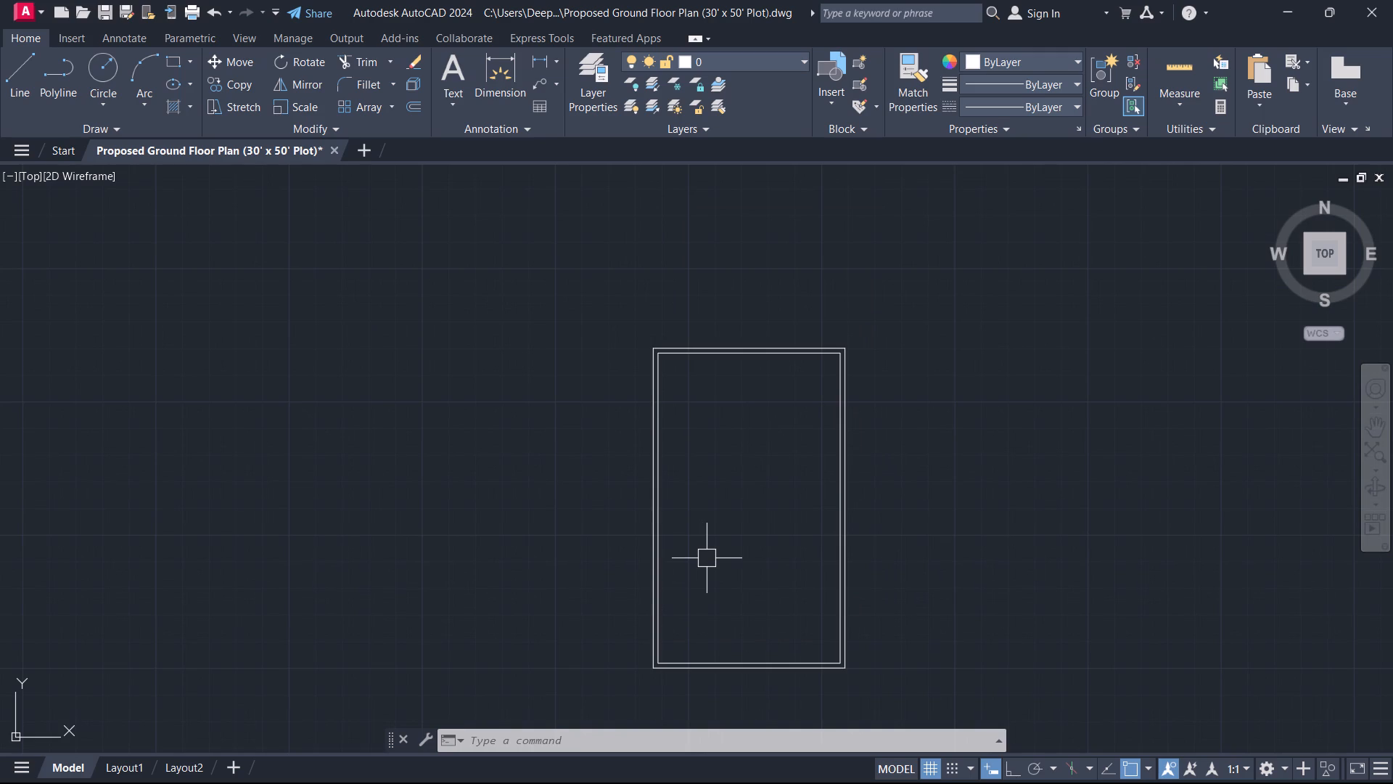
pyautogui.write('o')
pyautogui.press('space')
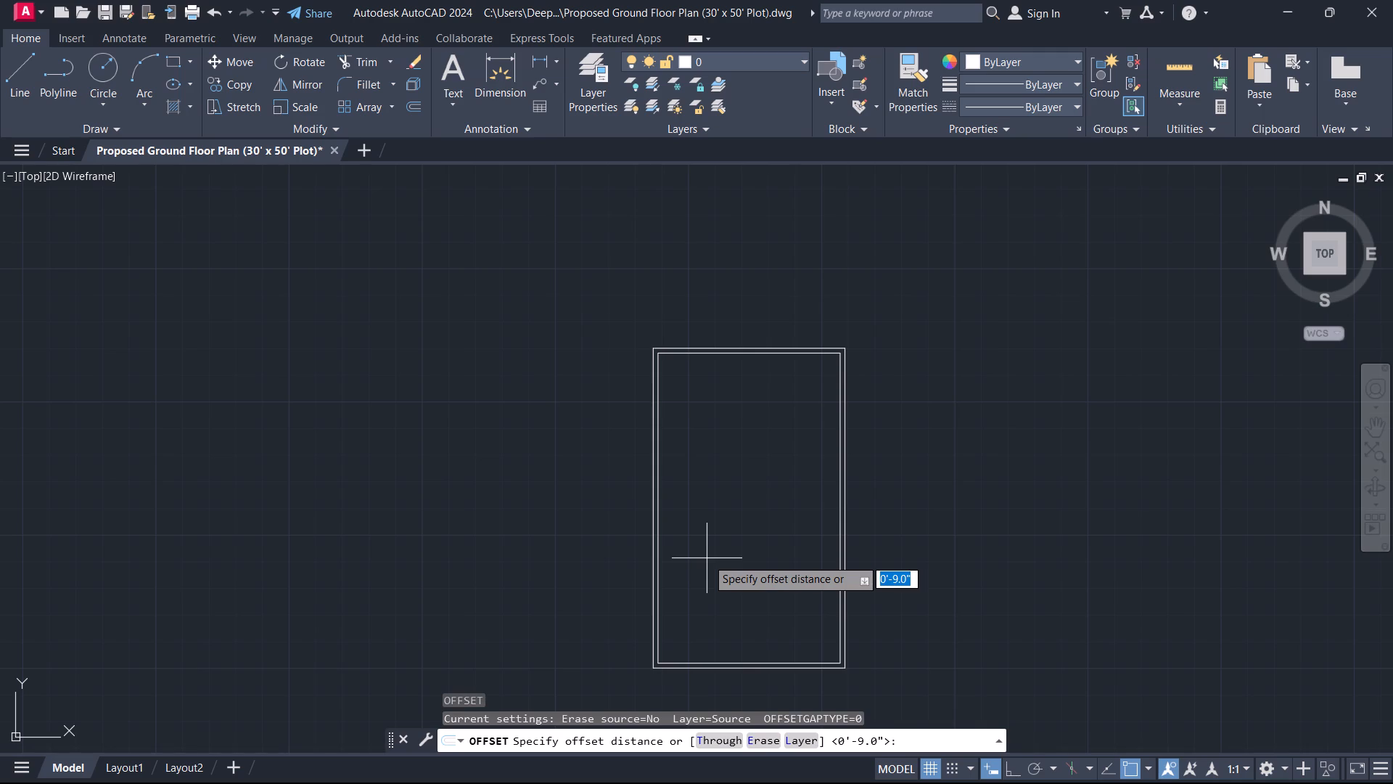
pyautogui.press('4')
pyautogui.press("'")
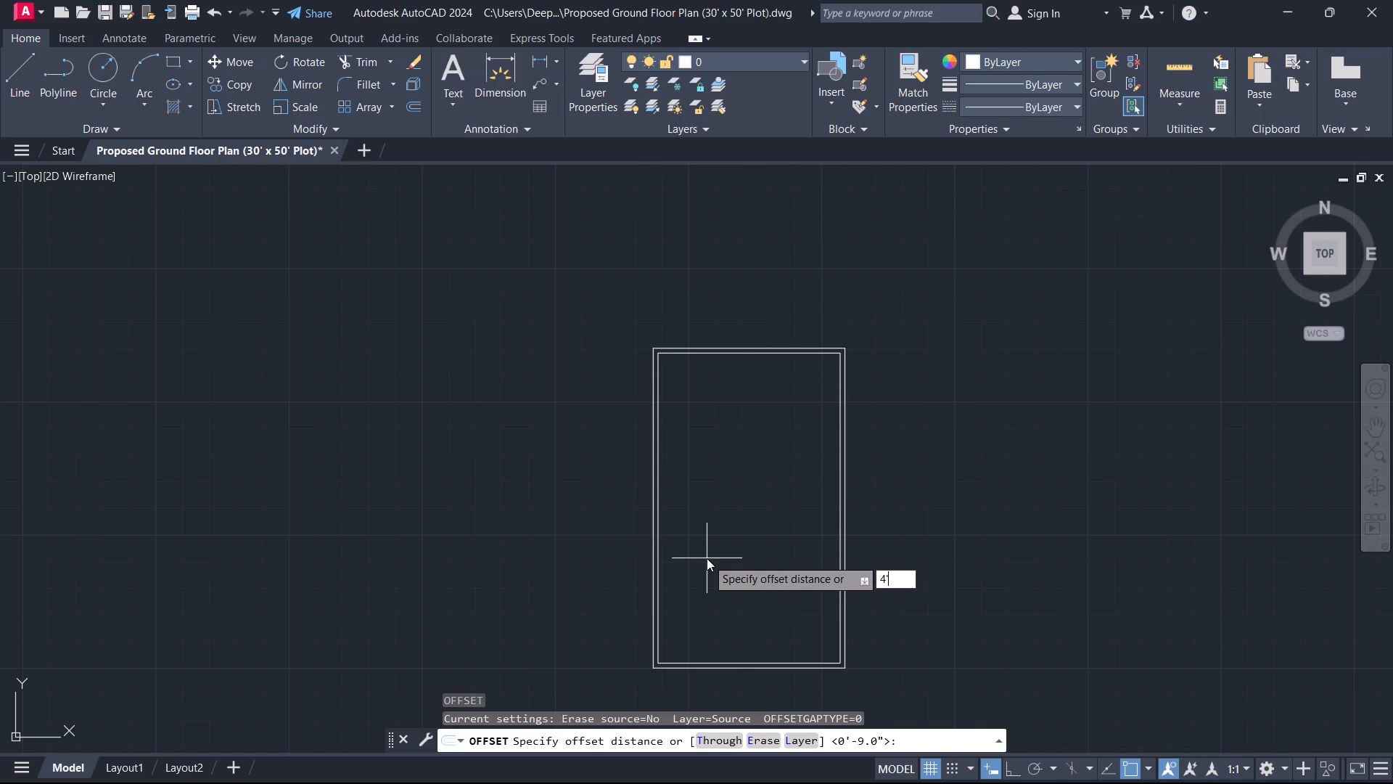
pyautogui.write('7.5')
pyautogui.press('Return')
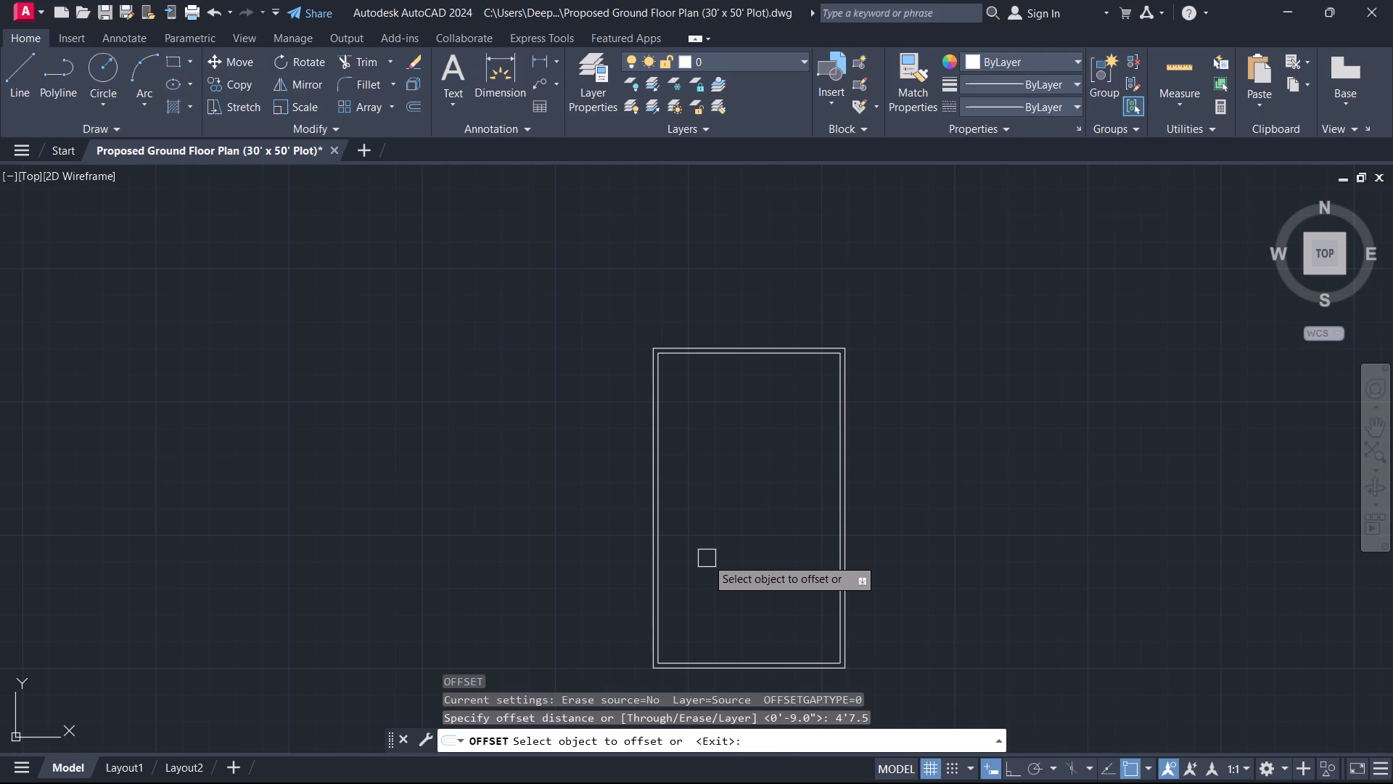
pyautogui.scroll(2, 687, 287)
pyautogui.click(765, 460)
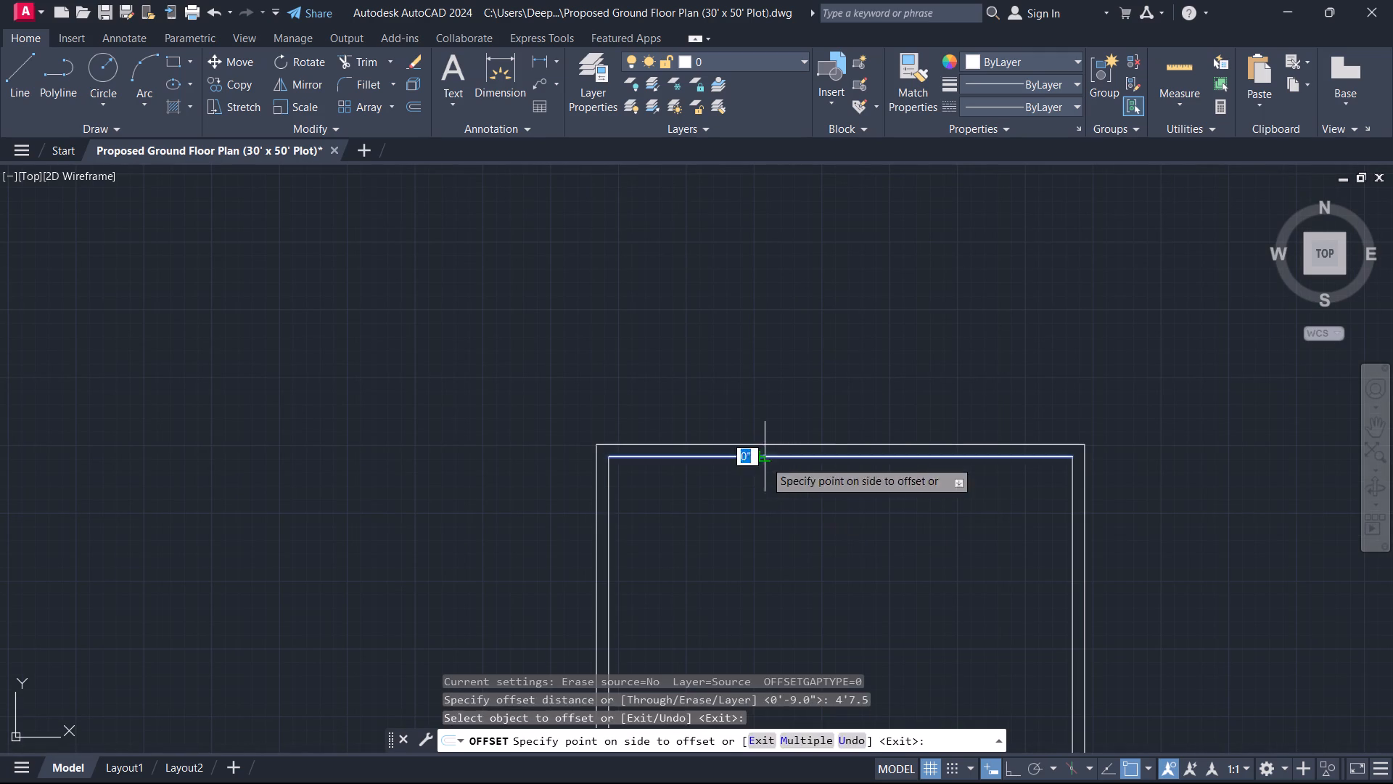
pyautogui.click(759, 544)
pyautogui.press('Escape')
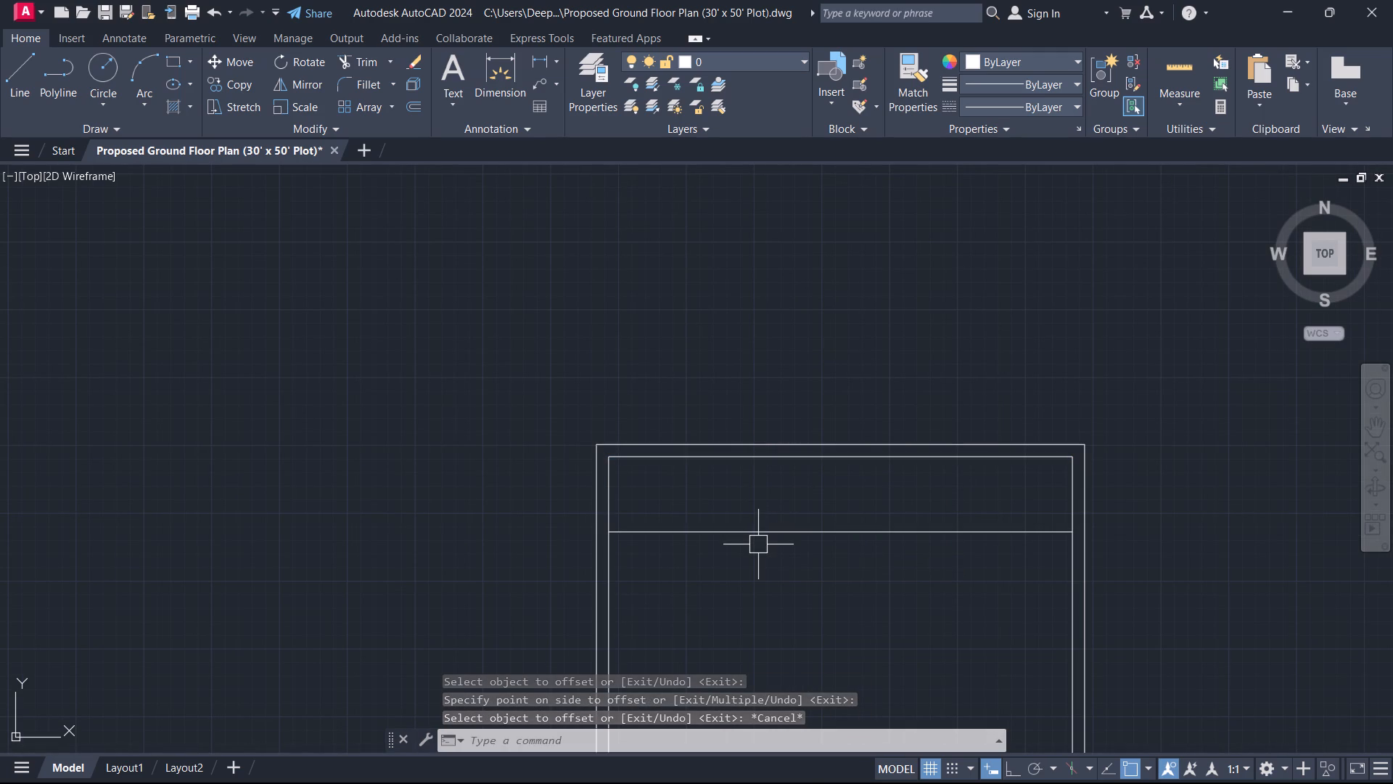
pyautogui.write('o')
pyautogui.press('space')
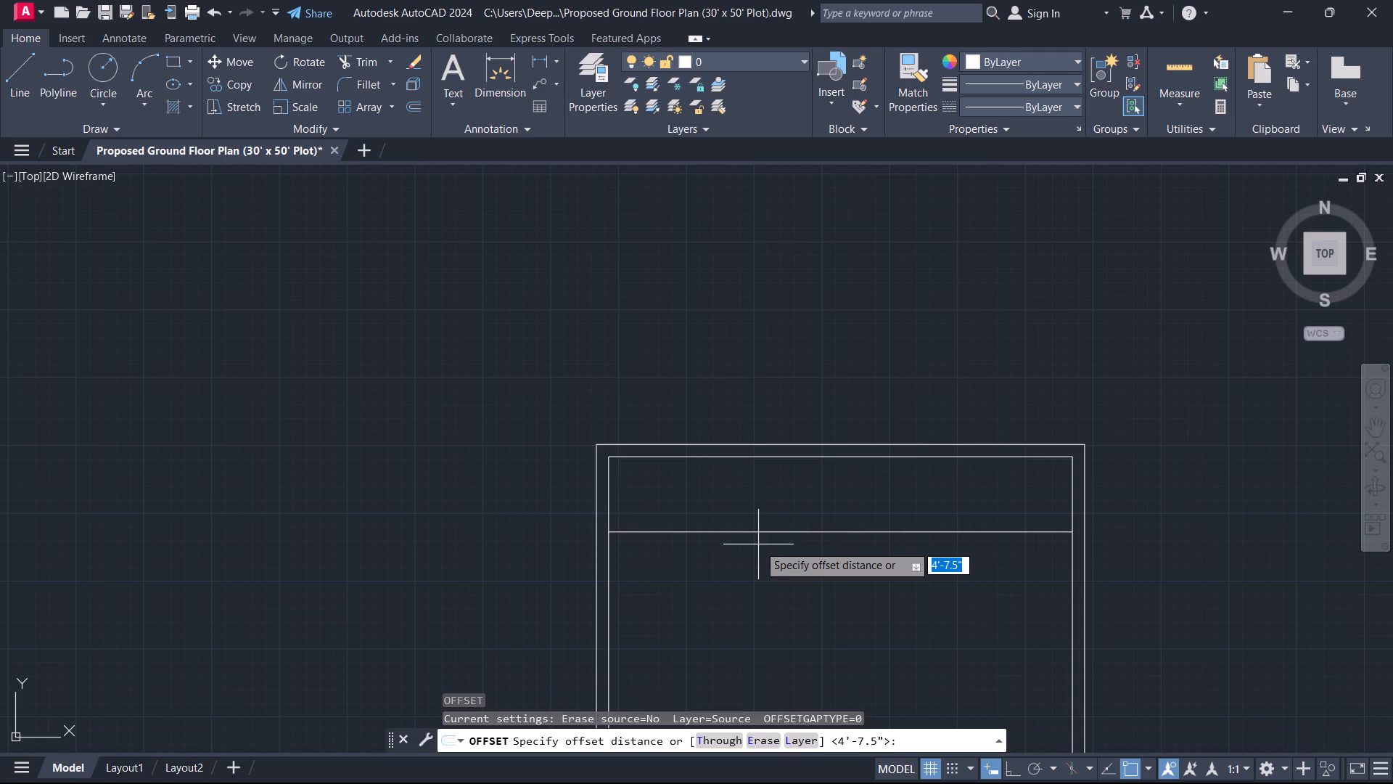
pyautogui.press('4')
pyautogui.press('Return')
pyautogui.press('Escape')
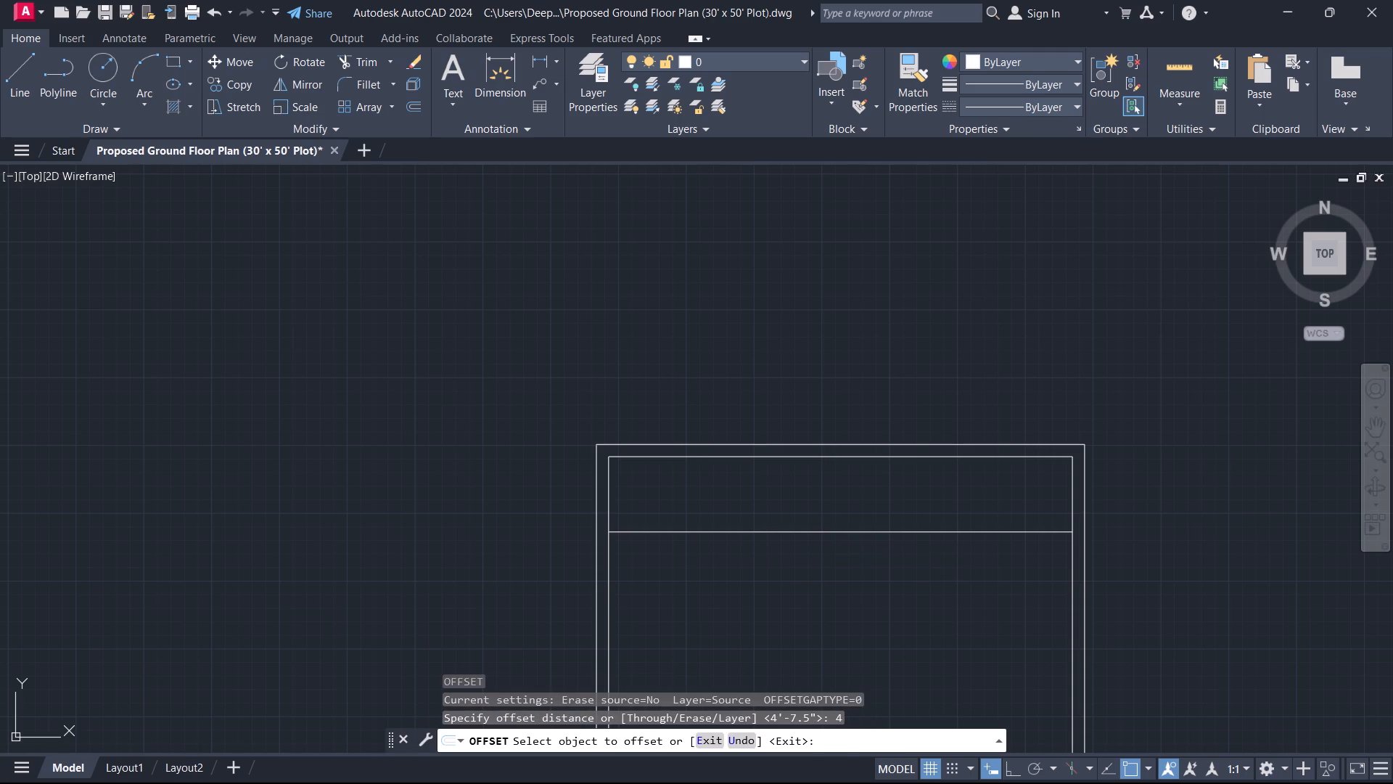
# Offset the new cross-wall line 5" downward to give the cross wall its thickness.
pyautogui.write('o')
pyautogui.press('space')
pyautogui.press('5')
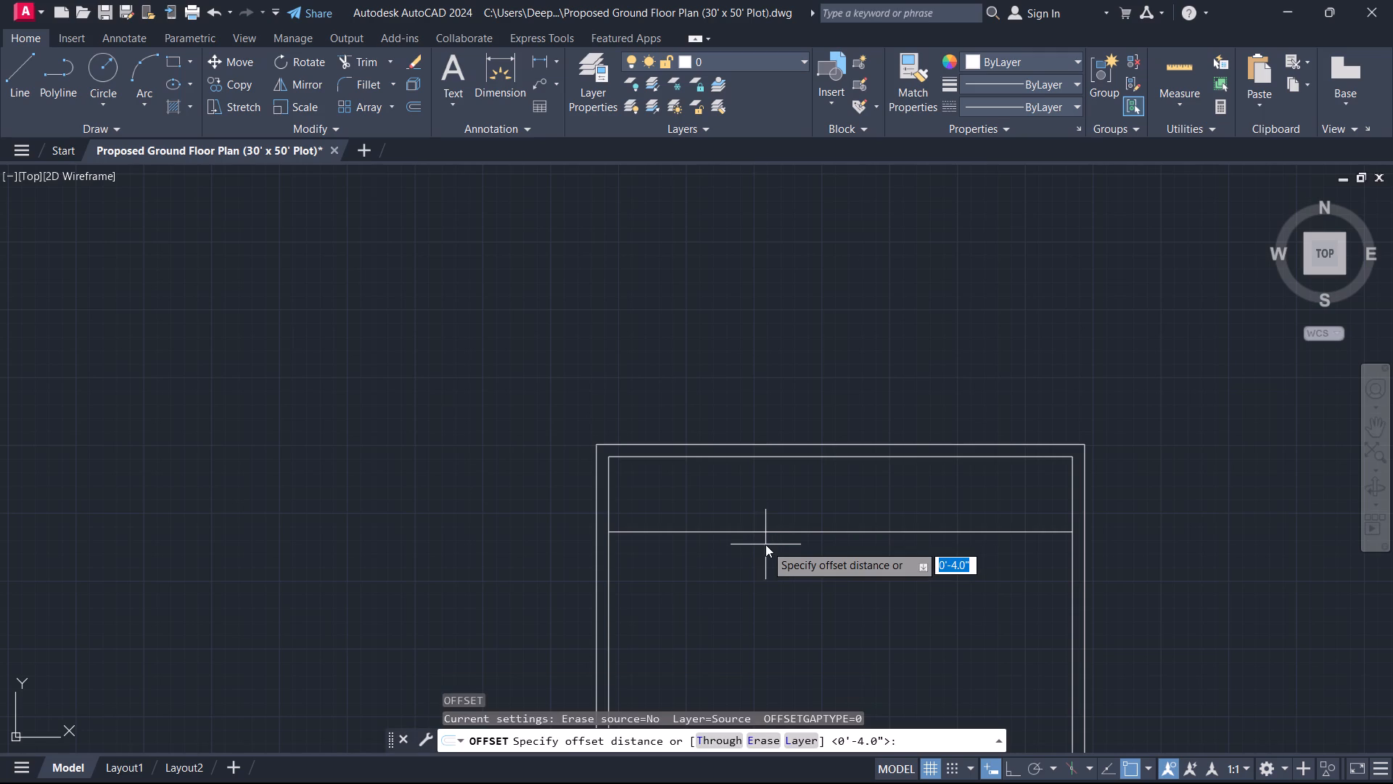
pyautogui.press('Return')
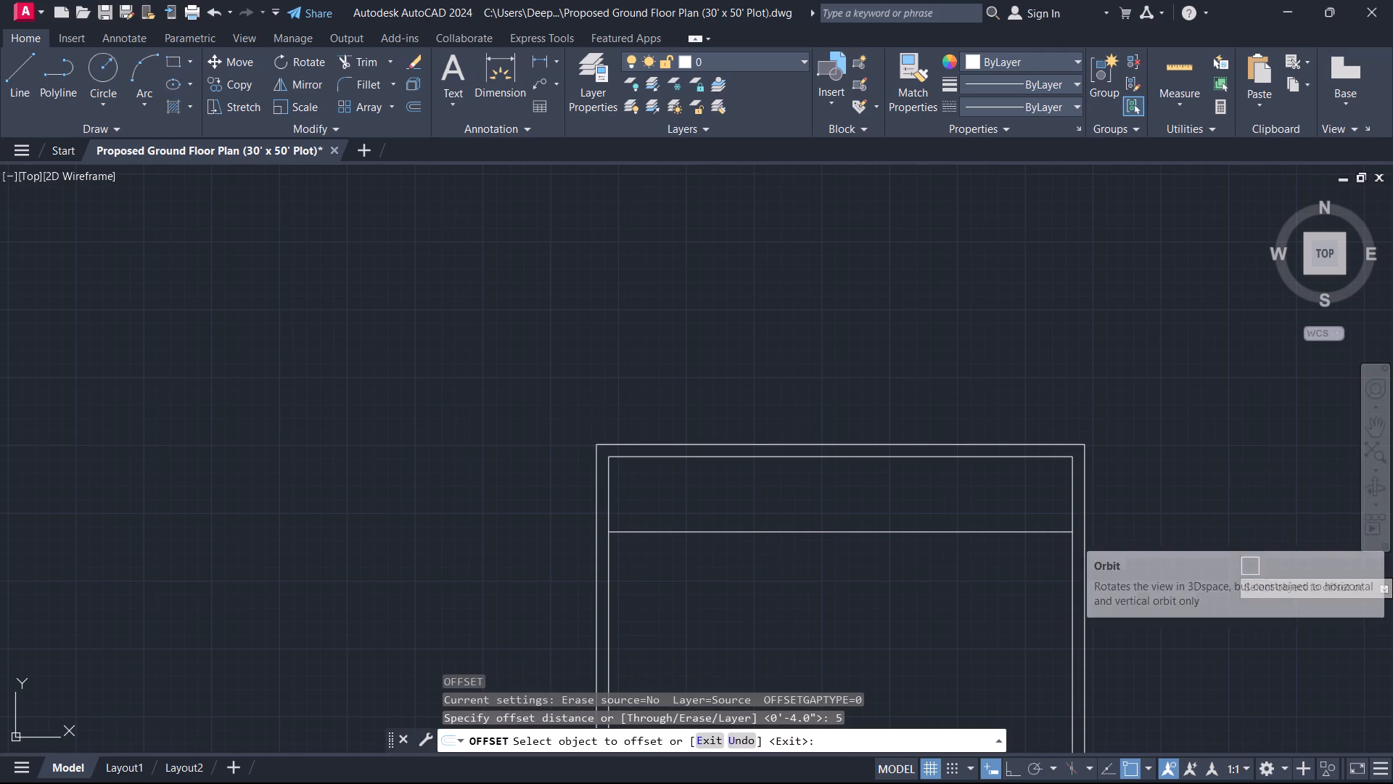
pyautogui.click(862, 529)
pyautogui.click(813, 607)
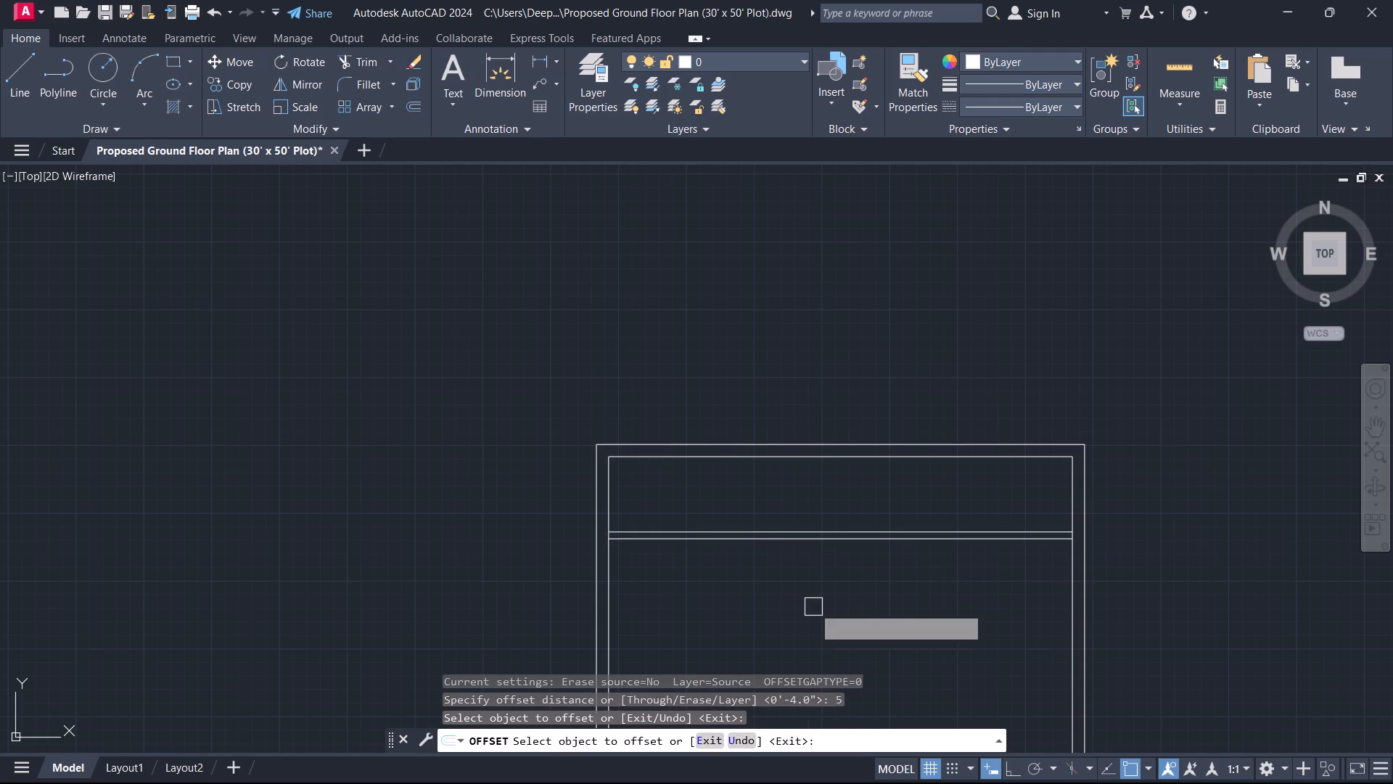
pyautogui.press('Escape')
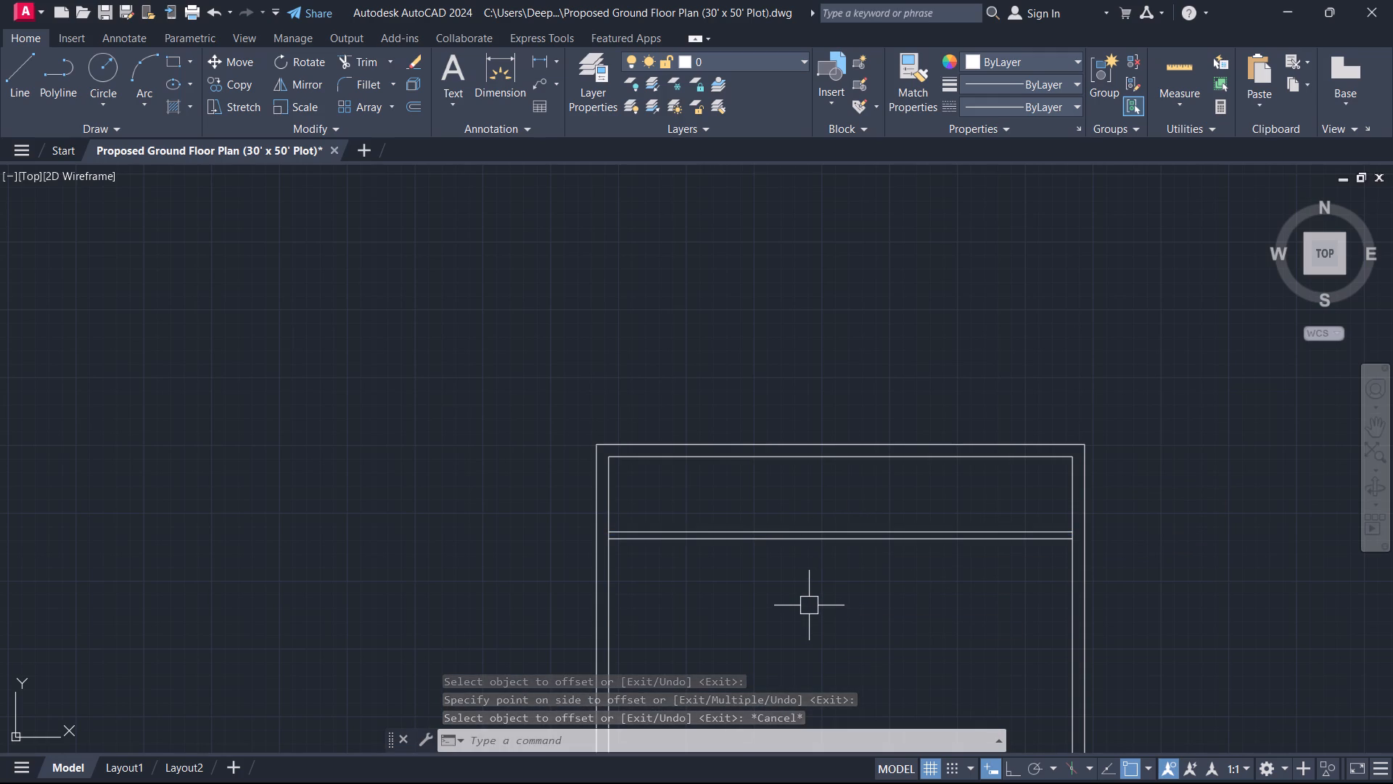
# Offset the inner west wall line 7' to the east to start a partition in the top strip.
pyautogui.write("o 7'")
pyautogui.press('Return')
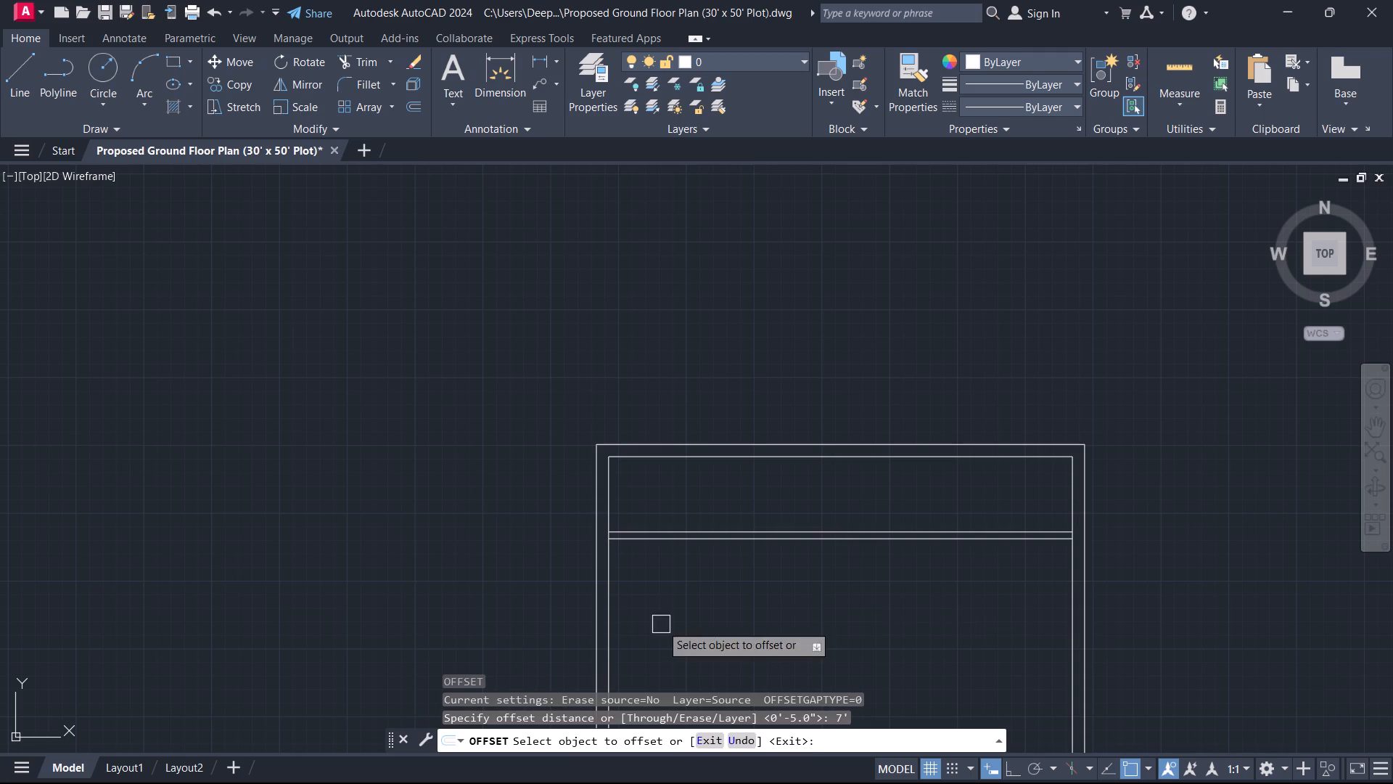
pyautogui.scroll(1, 598, 547)
pyautogui.click(616, 495)
pyautogui.click(649, 487)
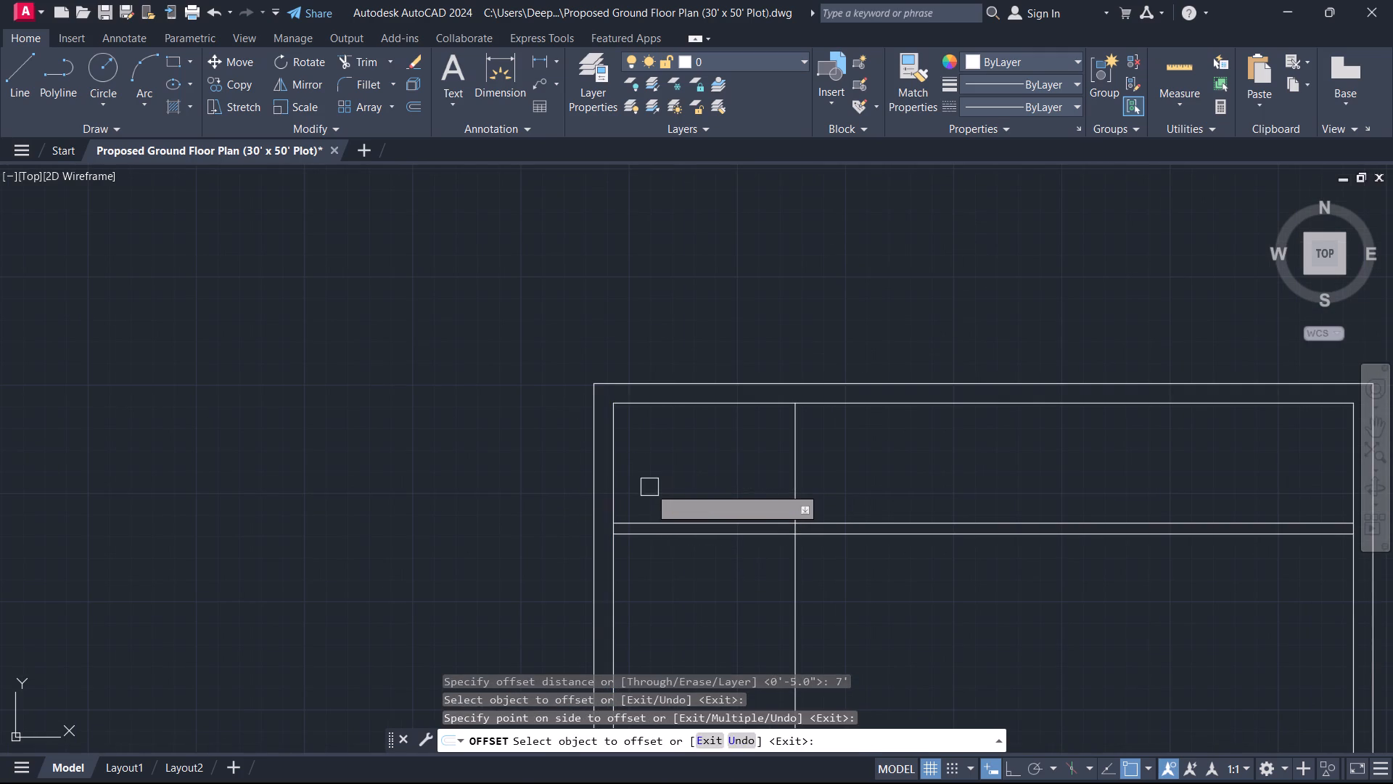
pyautogui.press('Escape')
# Trim the short piece of the inner west wall line between the two cross-wall lines.
pyautogui.write('tr')
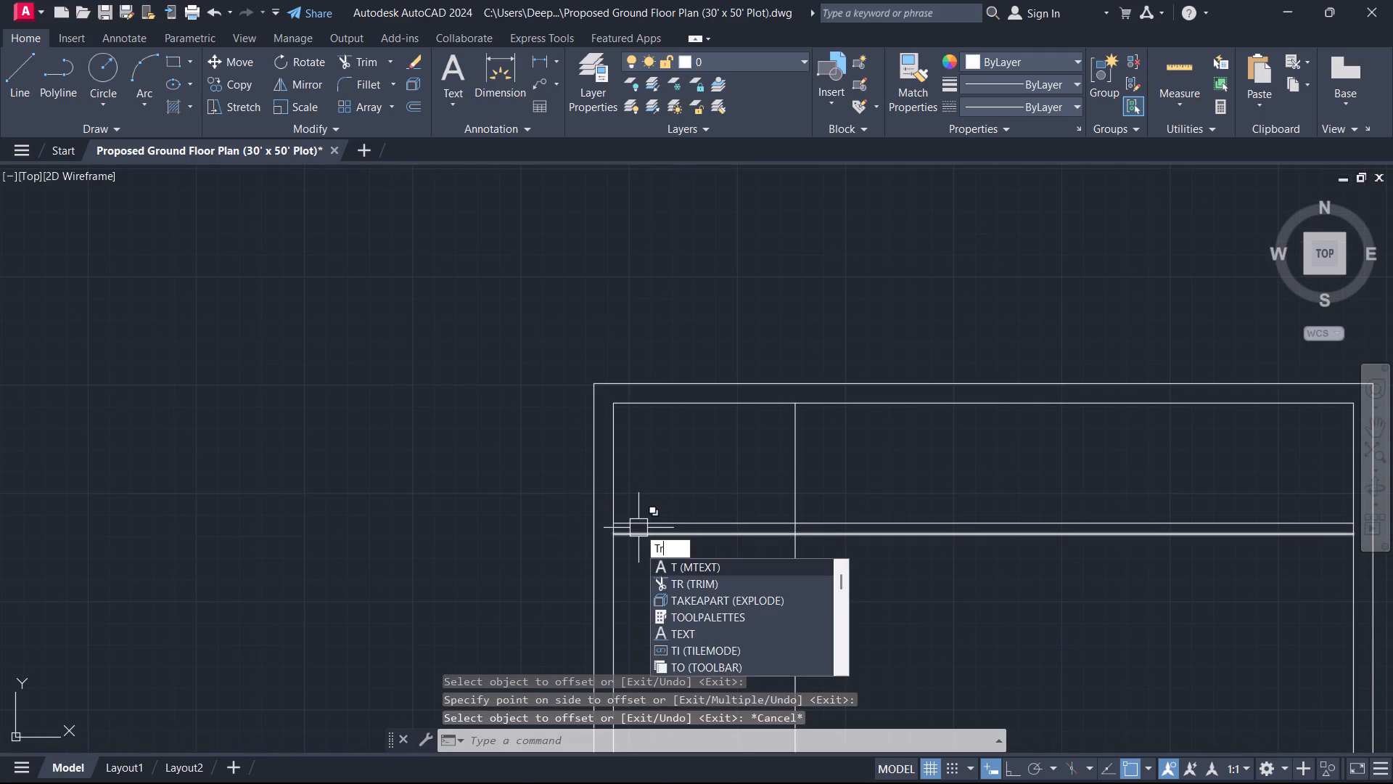
pyautogui.press('space')
pyautogui.scroll(4, 628, 531)
pyautogui.click(582, 538)
pyautogui.click(472, 541)
pyautogui.press('Escape')
pyautogui.press('Escape')
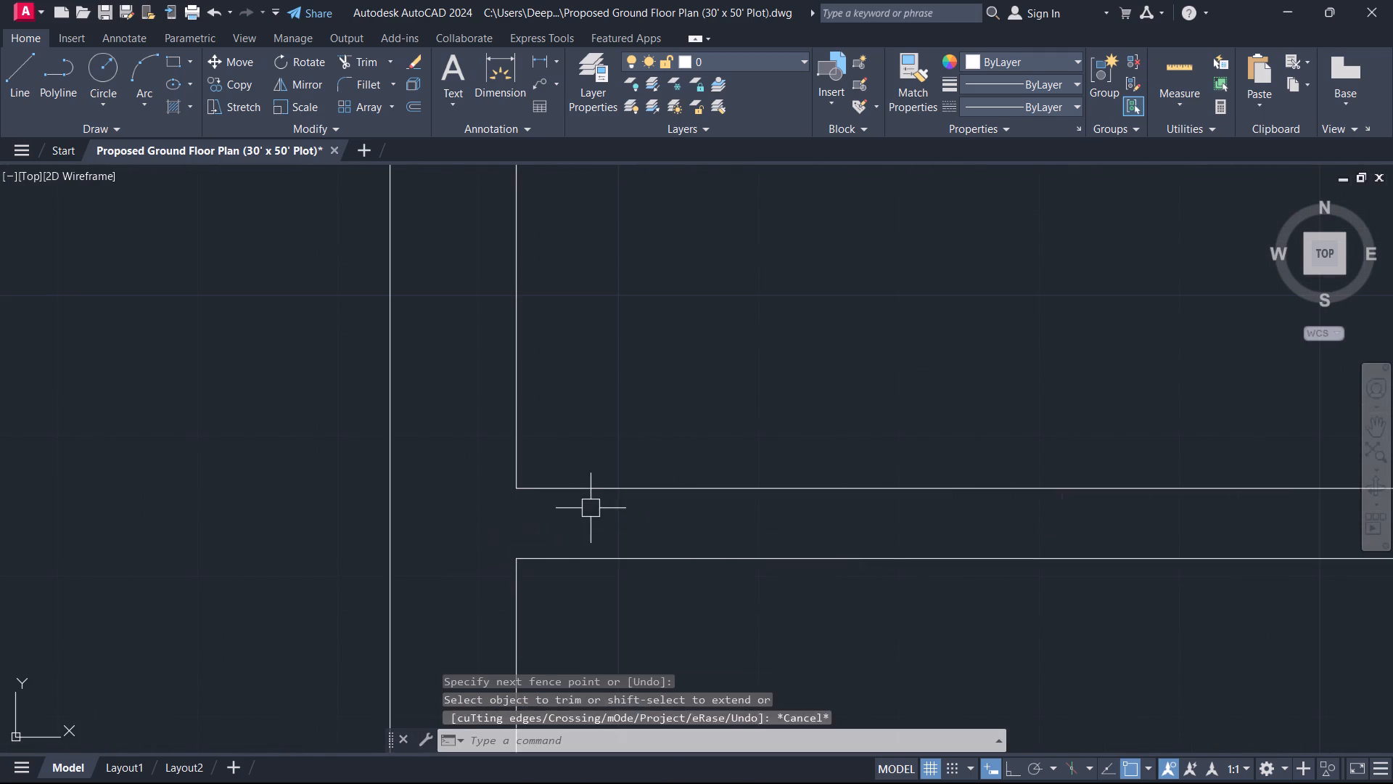
# Offset the vertical partition line 5" to the east to give the partition its thickness.
pyautogui.scroll(-6, 649, 493)
pyautogui.scroll(2, 716, 455)
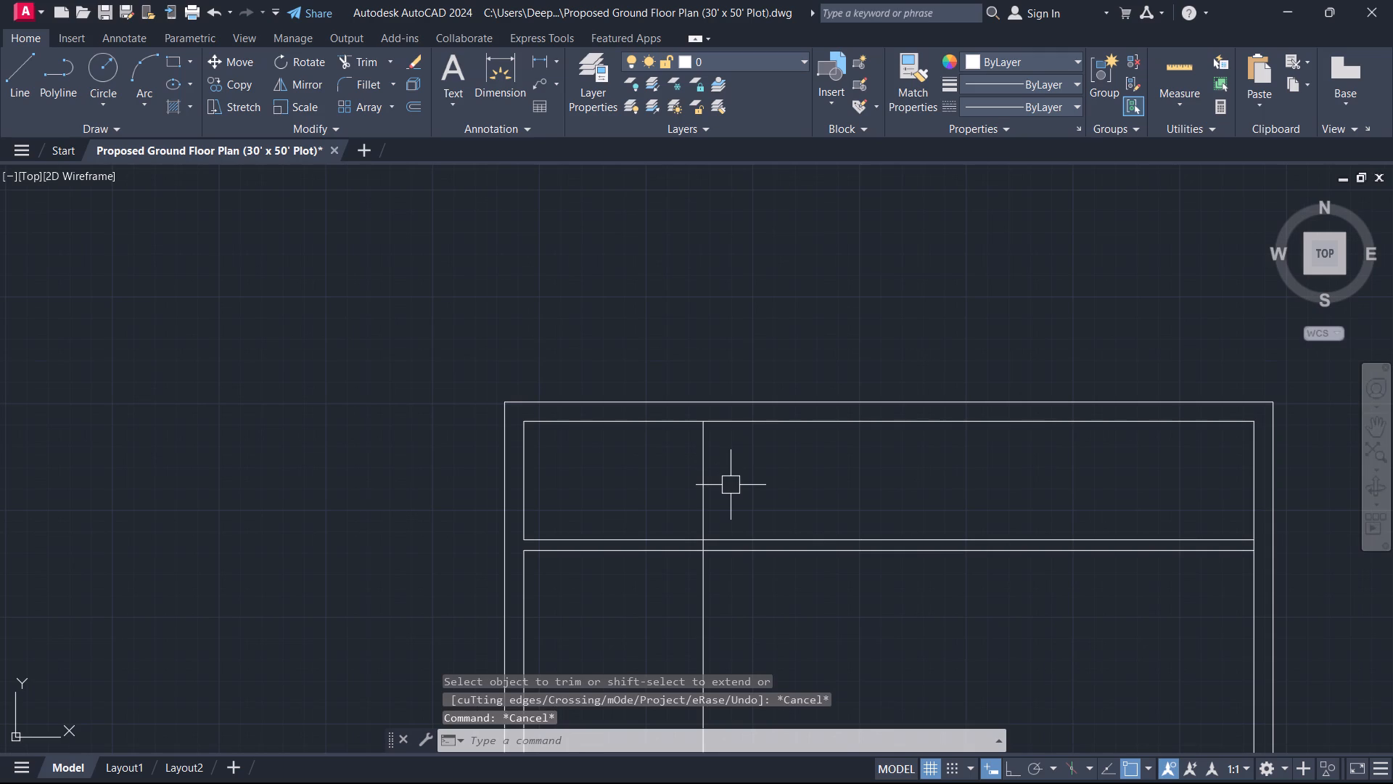
pyautogui.write('o')
pyautogui.press('space')
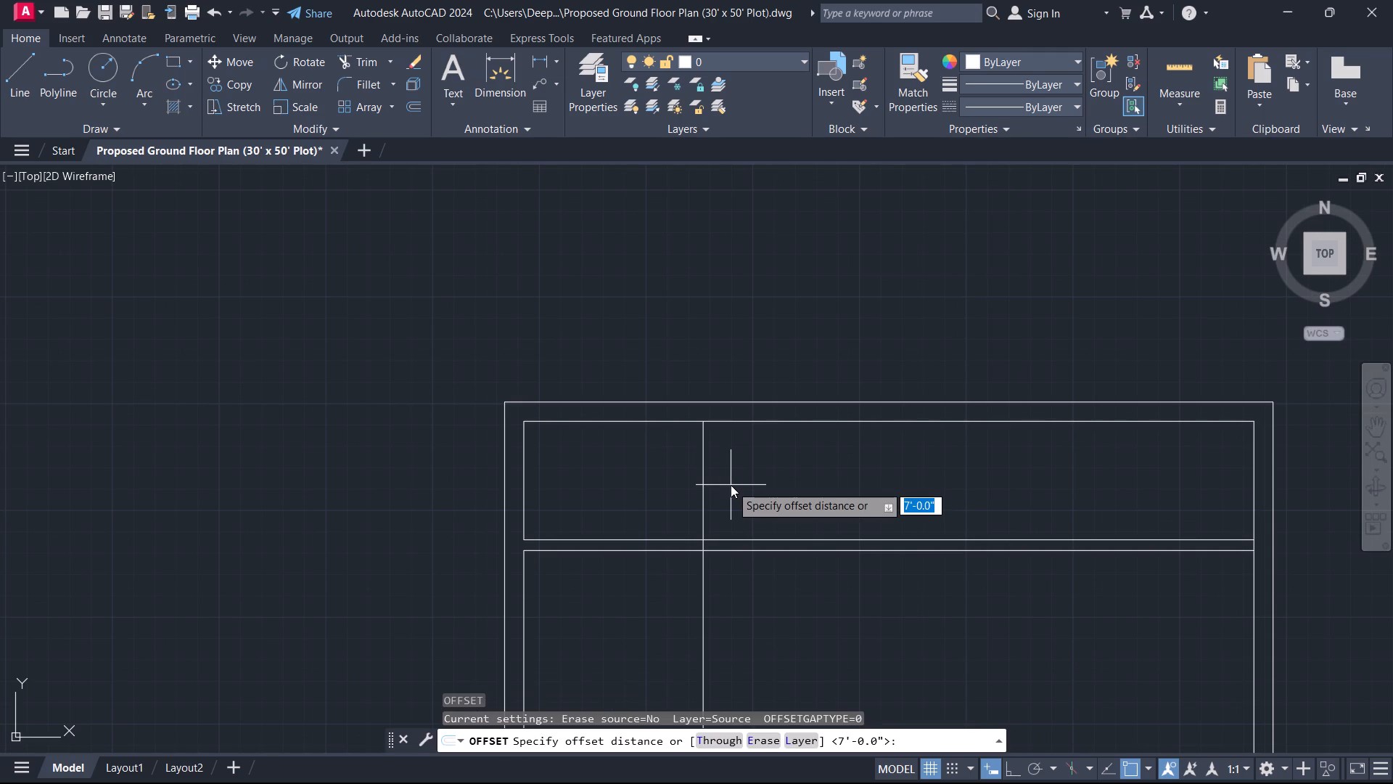
pyautogui.press('5')
pyautogui.press('Return')
pyautogui.click(706, 474)
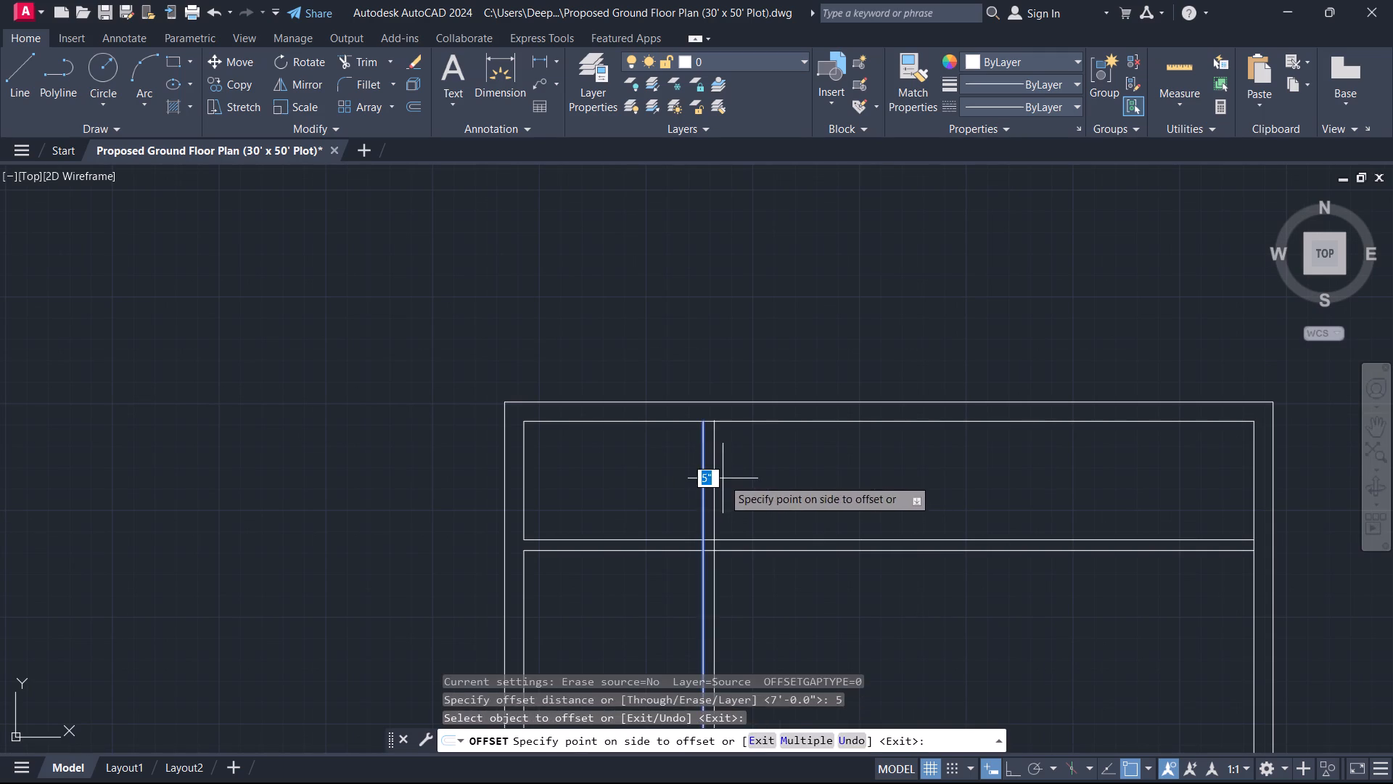
pyautogui.click(724, 479)
pyautogui.press('Escape')
# Trim both vertical partition lines below the cross wall.
pyautogui.write('tr')
pyautogui.press('space')
pyautogui.click(752, 603)
pyautogui.click(583, 616)
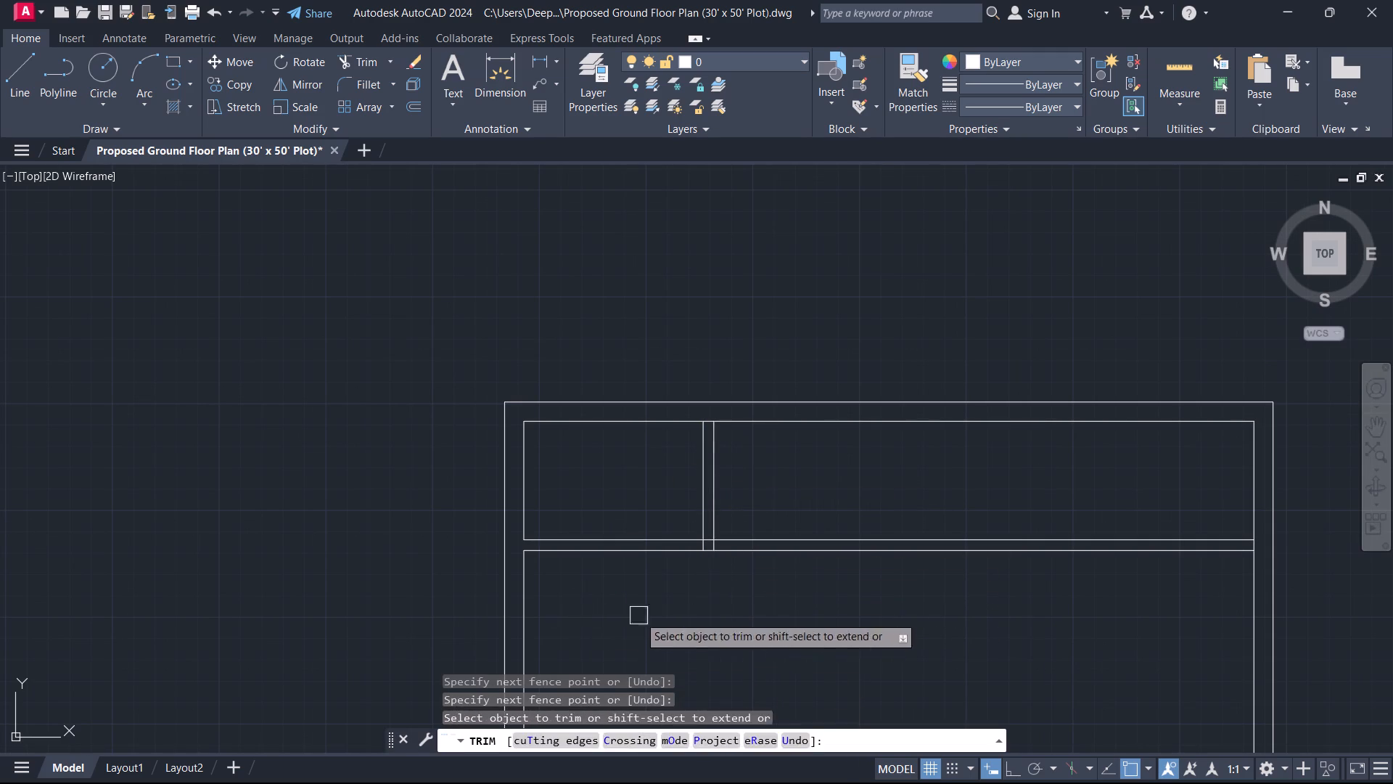
pyautogui.press('Escape')
# Offset the inner west wall line below the cross wall 12'6" to the east to start a second vertical partition.
pyautogui.scroll(-1, 663, 604)
pyautogui.moveTo(664, 604); pyautogui.dragTo(572, 483, button='middle')
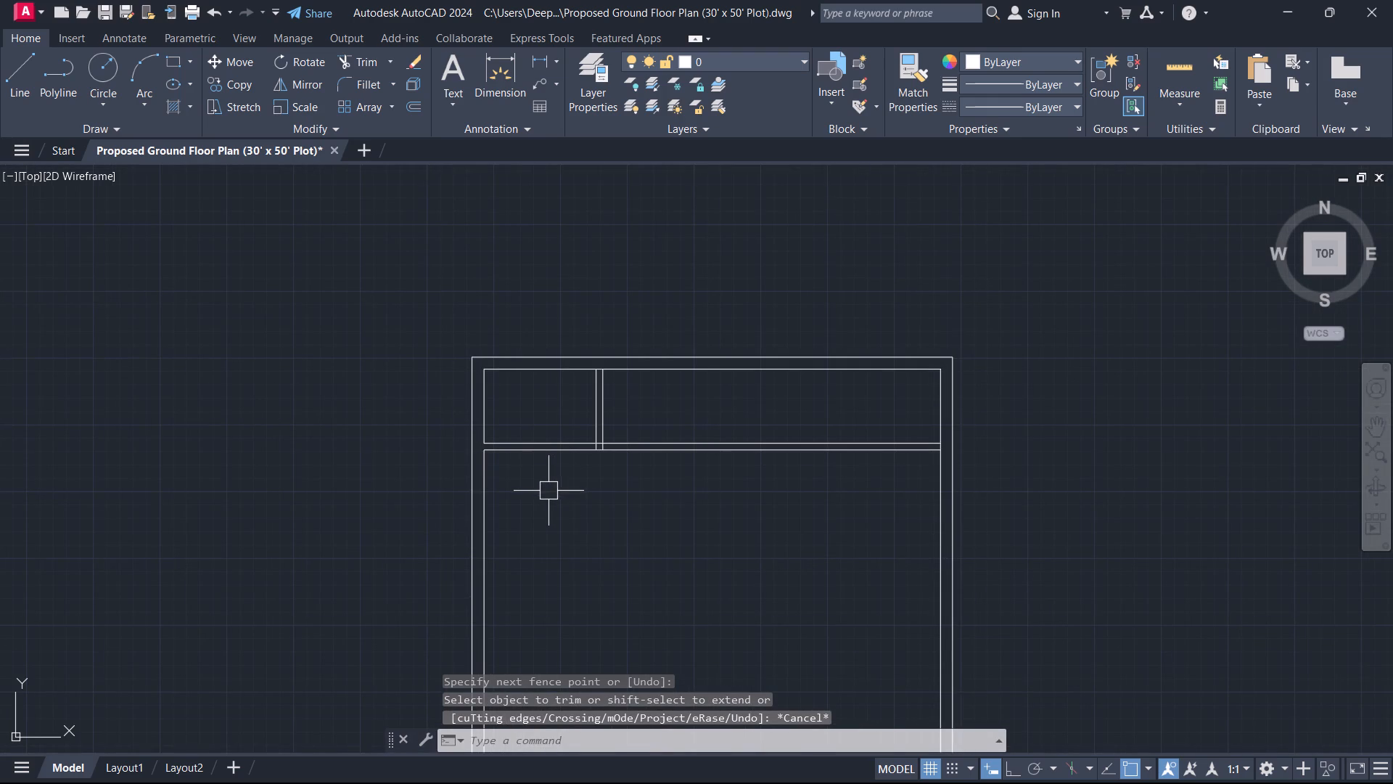
pyautogui.moveTo(522, 506); pyautogui.dragTo(504, 450, button='middle')
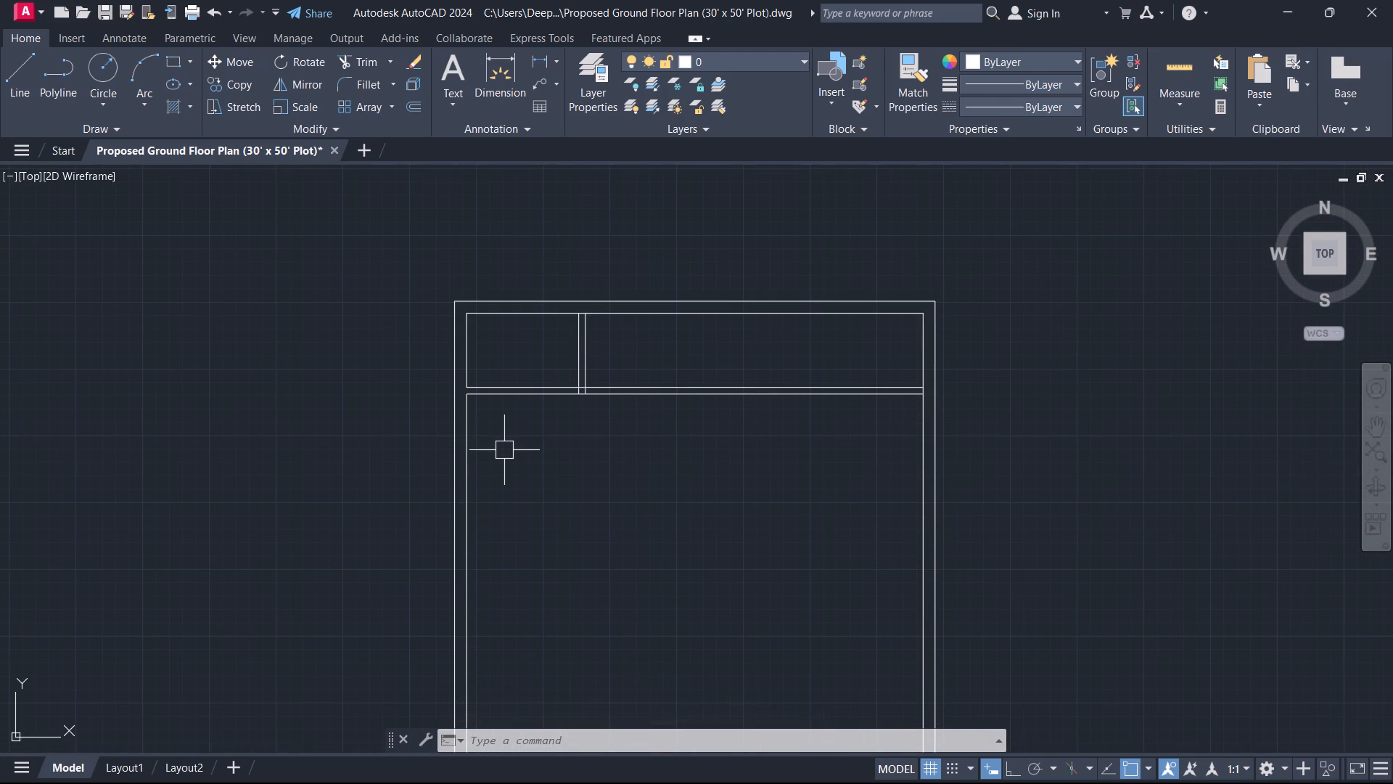
pyautogui.write('o')
pyautogui.press('space')
pyautogui.write("12'6")
pyautogui.press('Return')
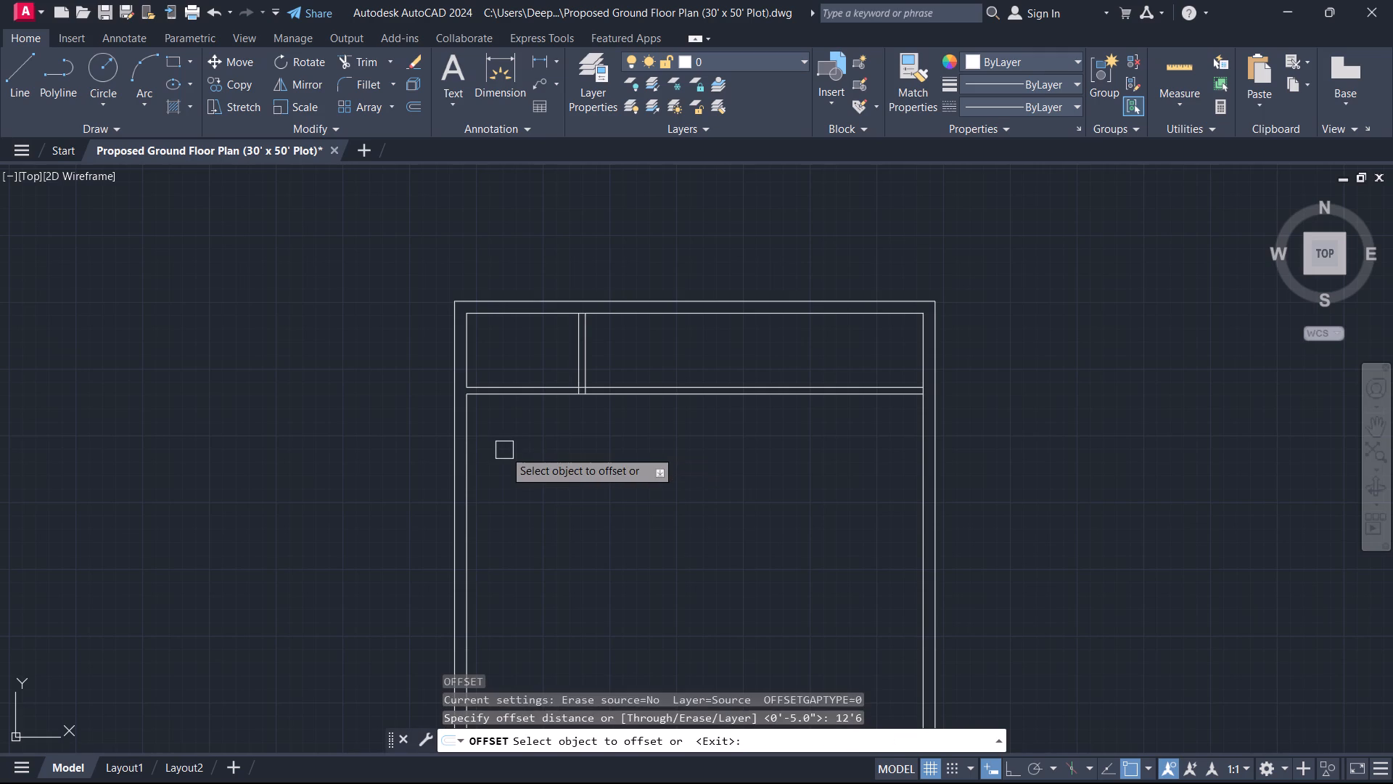
pyautogui.click(471, 443)
pyautogui.click(538, 461)
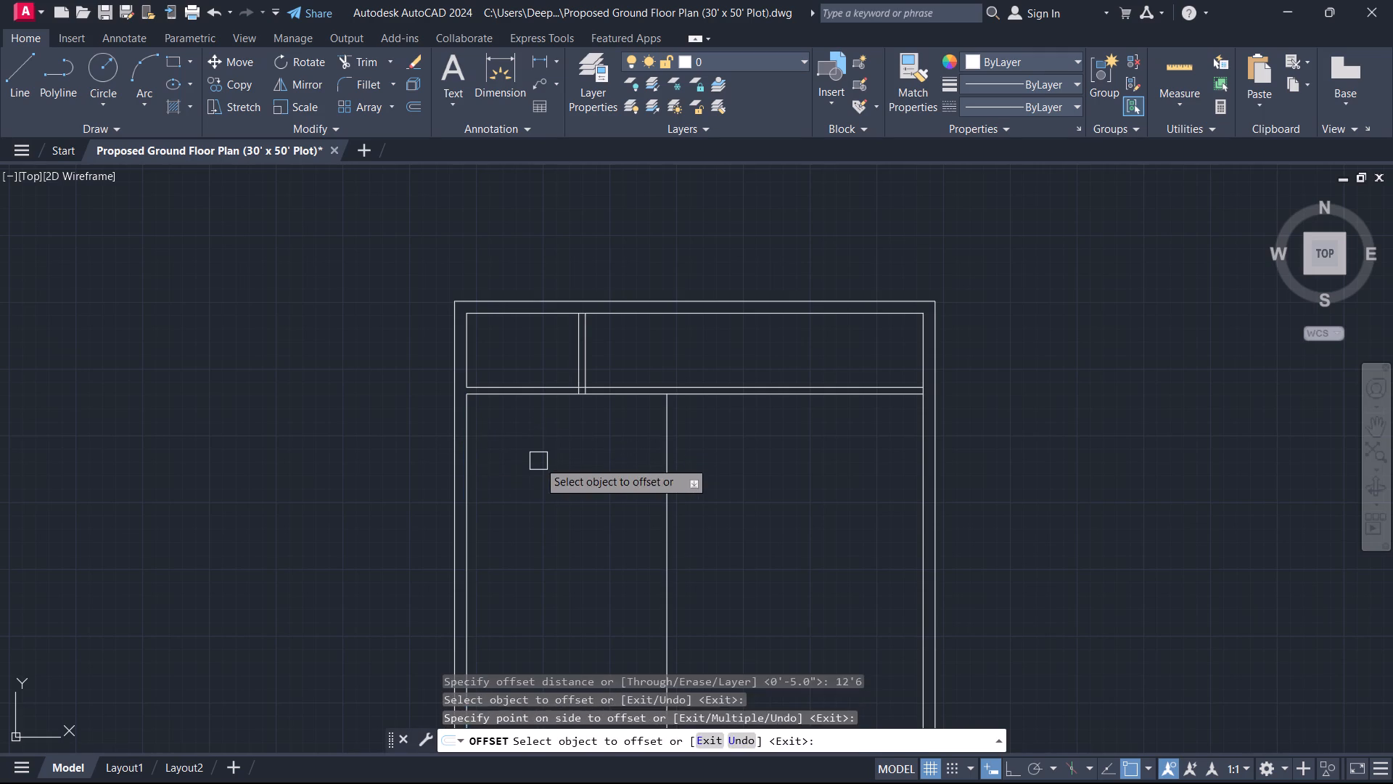
pyautogui.press('Escape')
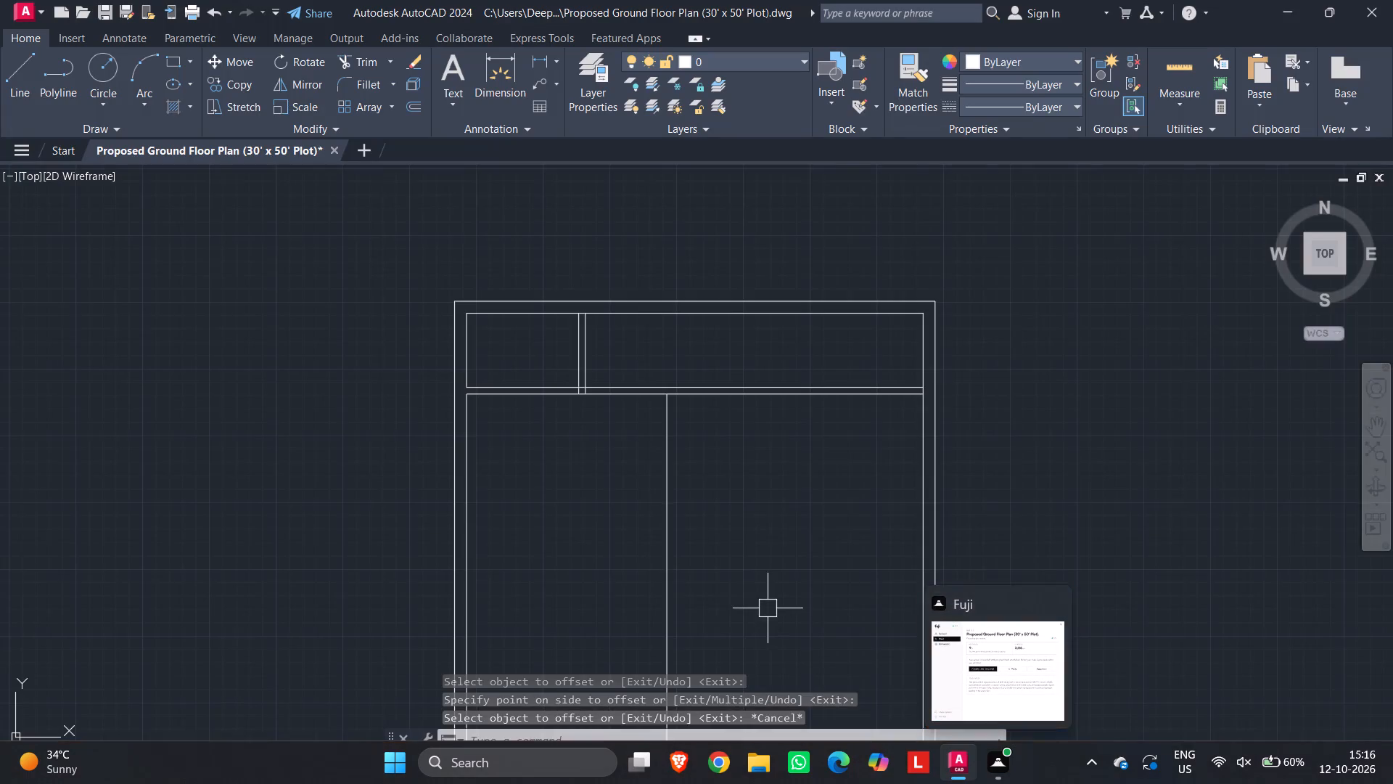
# Offset the new vertical partition line 5" to the east to give the partition its thickness.
pyautogui.write('o 5')
pyautogui.press('Return')
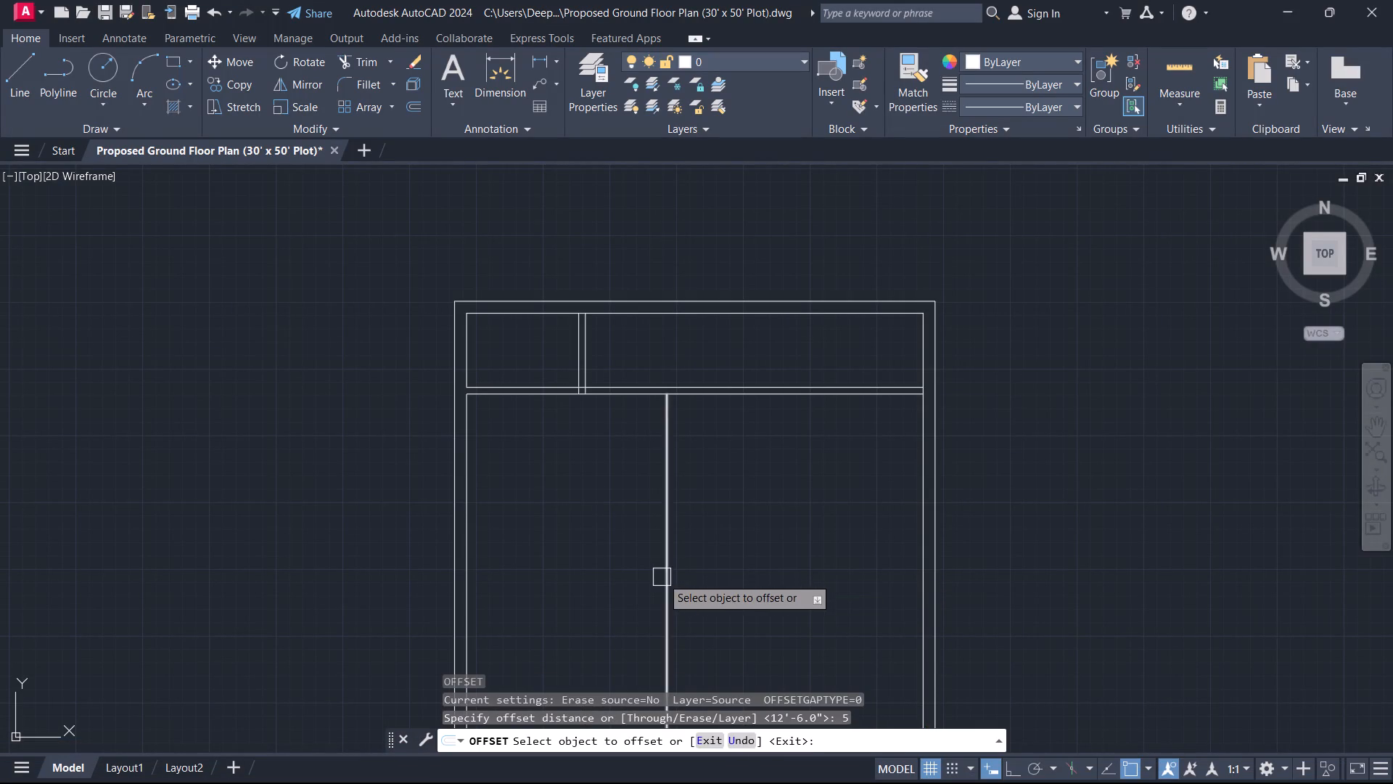
pyautogui.click(662, 577)
pyautogui.click(745, 585)
pyautogui.press('Escape')
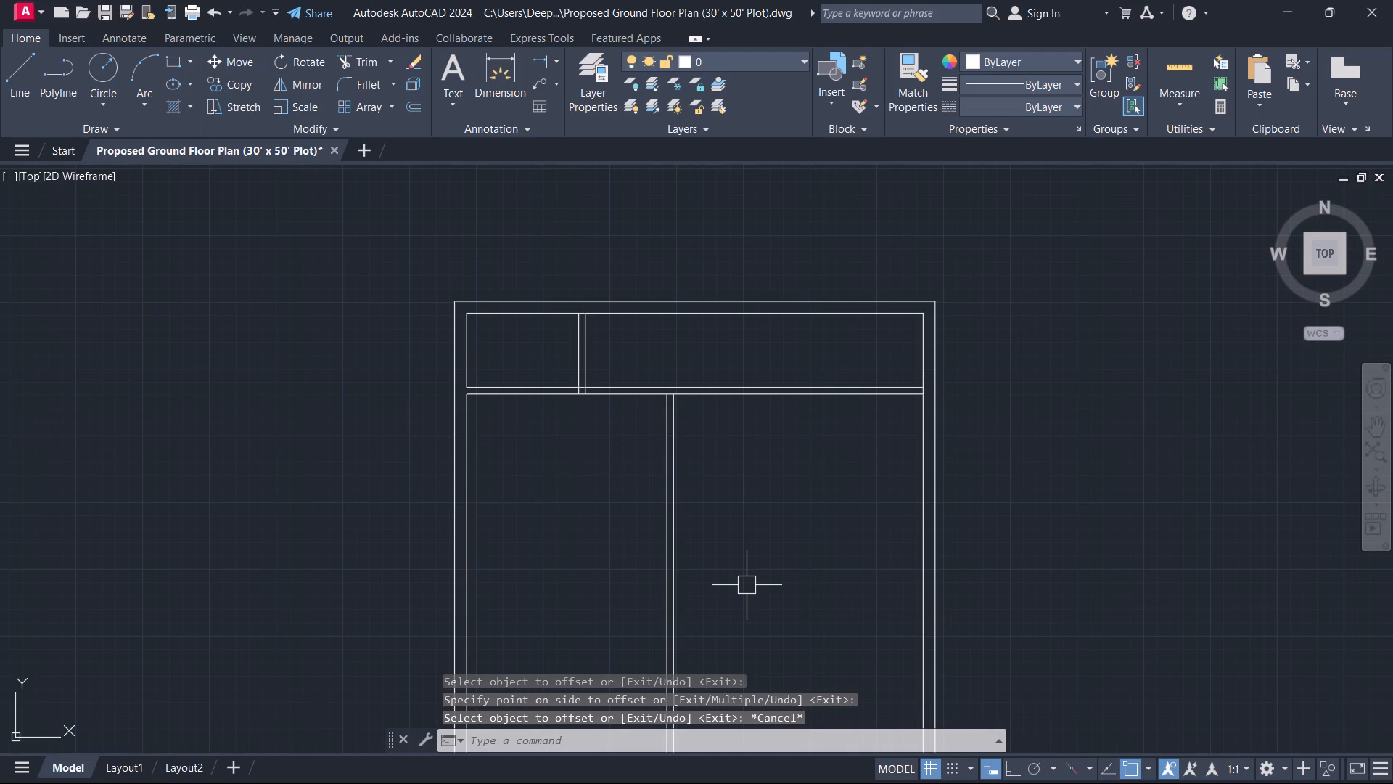
# Trim the upper cross-wall line between the two lines of the top-strip partition.
pyautogui.scroll(2, 580, 449)
pyautogui.moveTo(571, 426); pyautogui.dragTo(572, 528, button='middle')
pyautogui.write('tr')
pyautogui.press('space')
pyautogui.scroll(2, 605, 360)
pyautogui.moveTo(605, 356); pyautogui.dragTo(623, 422, button='middle')
pyautogui.click(572, 557)
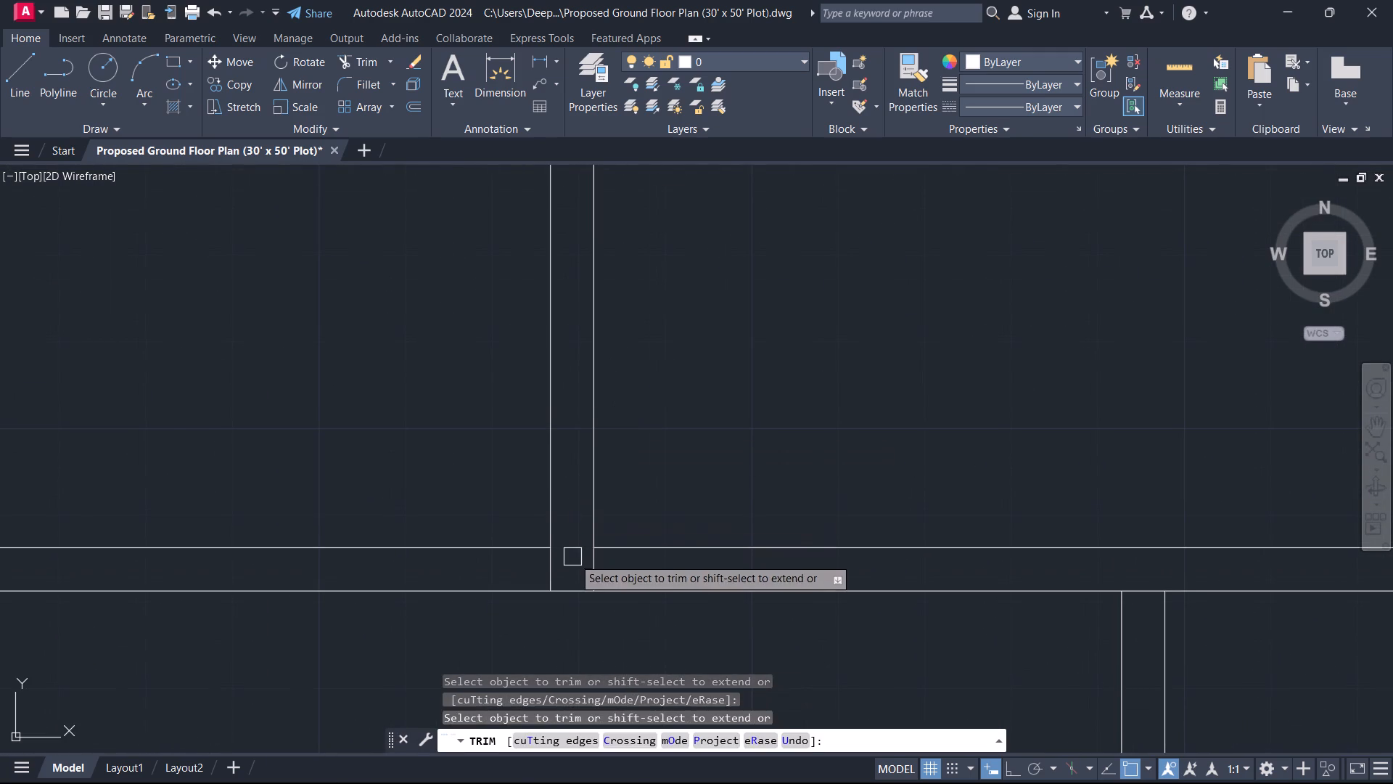
pyautogui.press('Escape')
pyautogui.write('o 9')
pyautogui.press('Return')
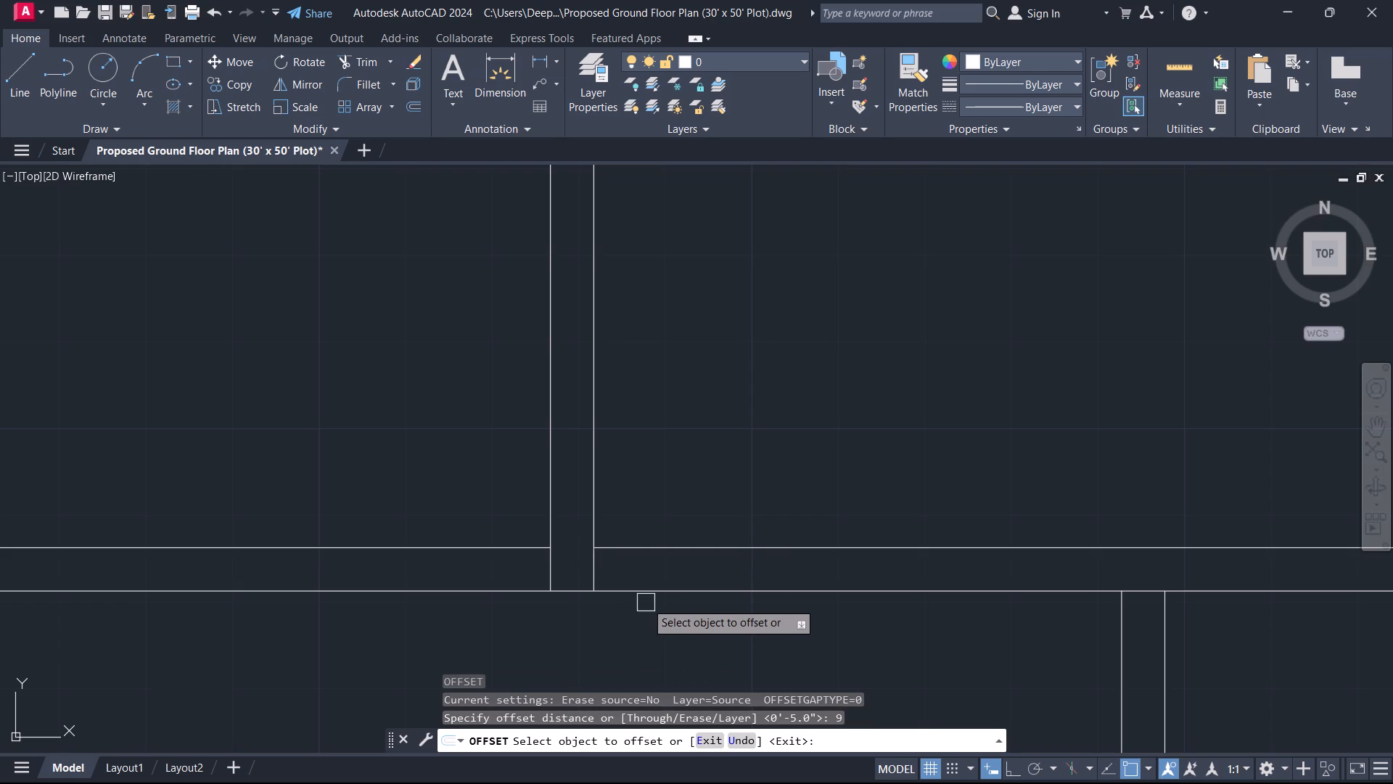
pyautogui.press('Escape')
# Offset the upper cross-wall line east of the top-strip partition 4" to the north to thicken that wall.
pyautogui.write('o 4')
pyautogui.press('Return')
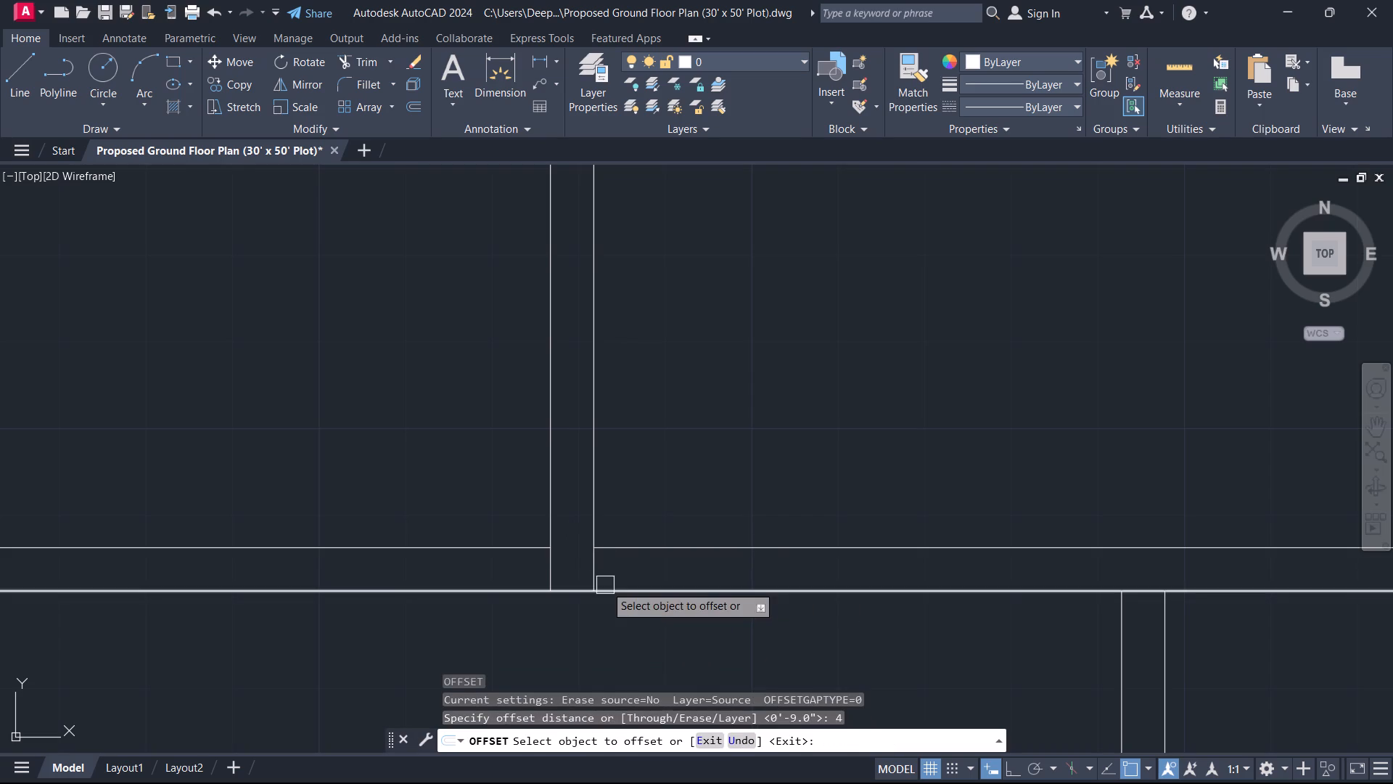
pyautogui.click(649, 547)
pyautogui.click(662, 513)
pyautogui.press('Escape')
# Delete the original upper cross-wall line east of the top-strip partition.
pyautogui.click(652, 556)
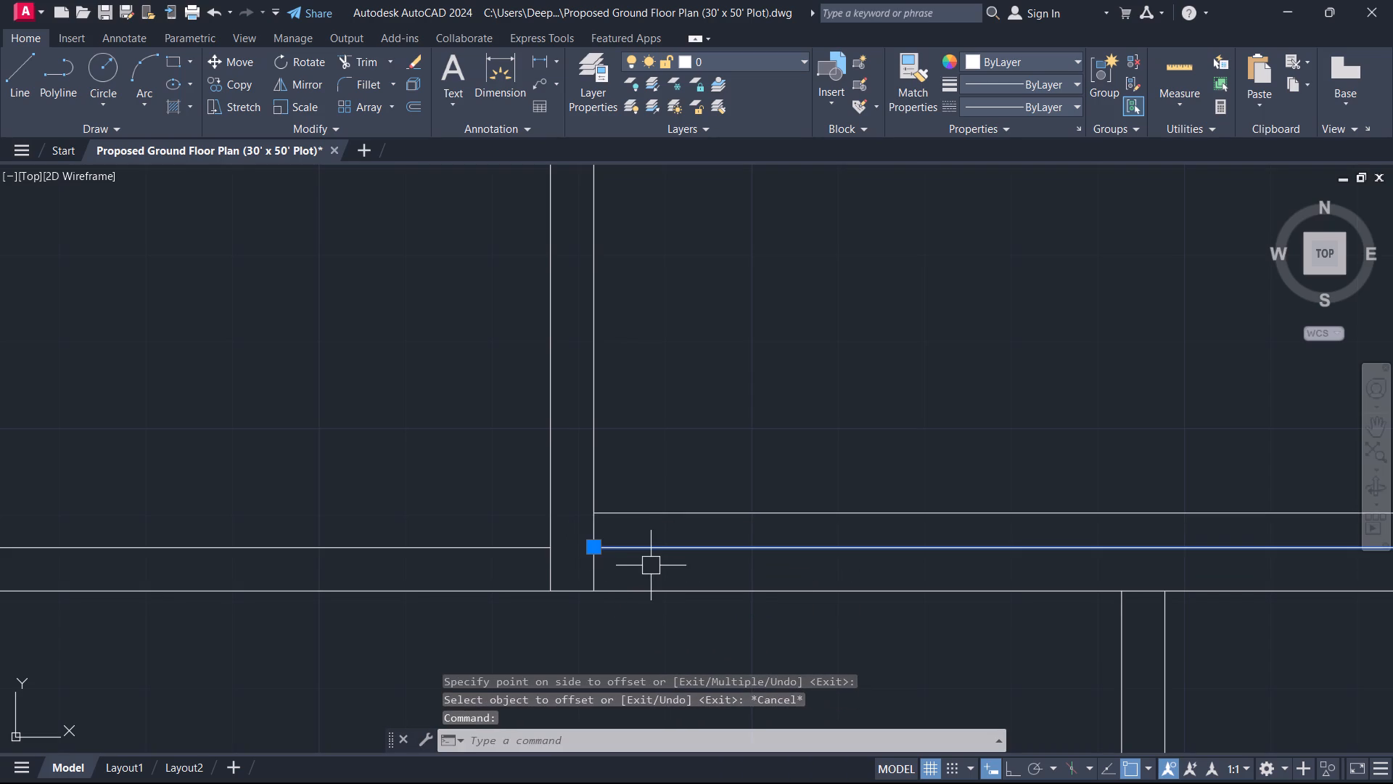
pyautogui.press('Delete')
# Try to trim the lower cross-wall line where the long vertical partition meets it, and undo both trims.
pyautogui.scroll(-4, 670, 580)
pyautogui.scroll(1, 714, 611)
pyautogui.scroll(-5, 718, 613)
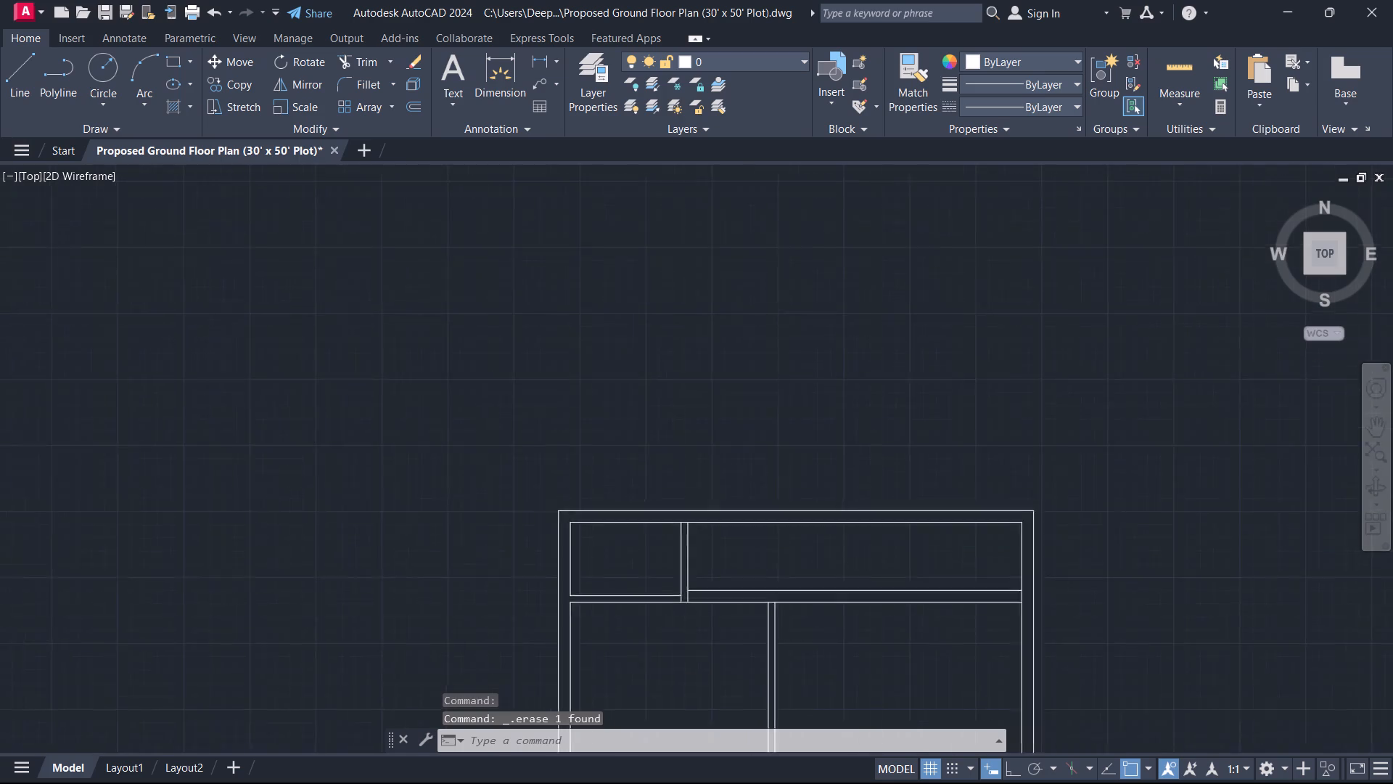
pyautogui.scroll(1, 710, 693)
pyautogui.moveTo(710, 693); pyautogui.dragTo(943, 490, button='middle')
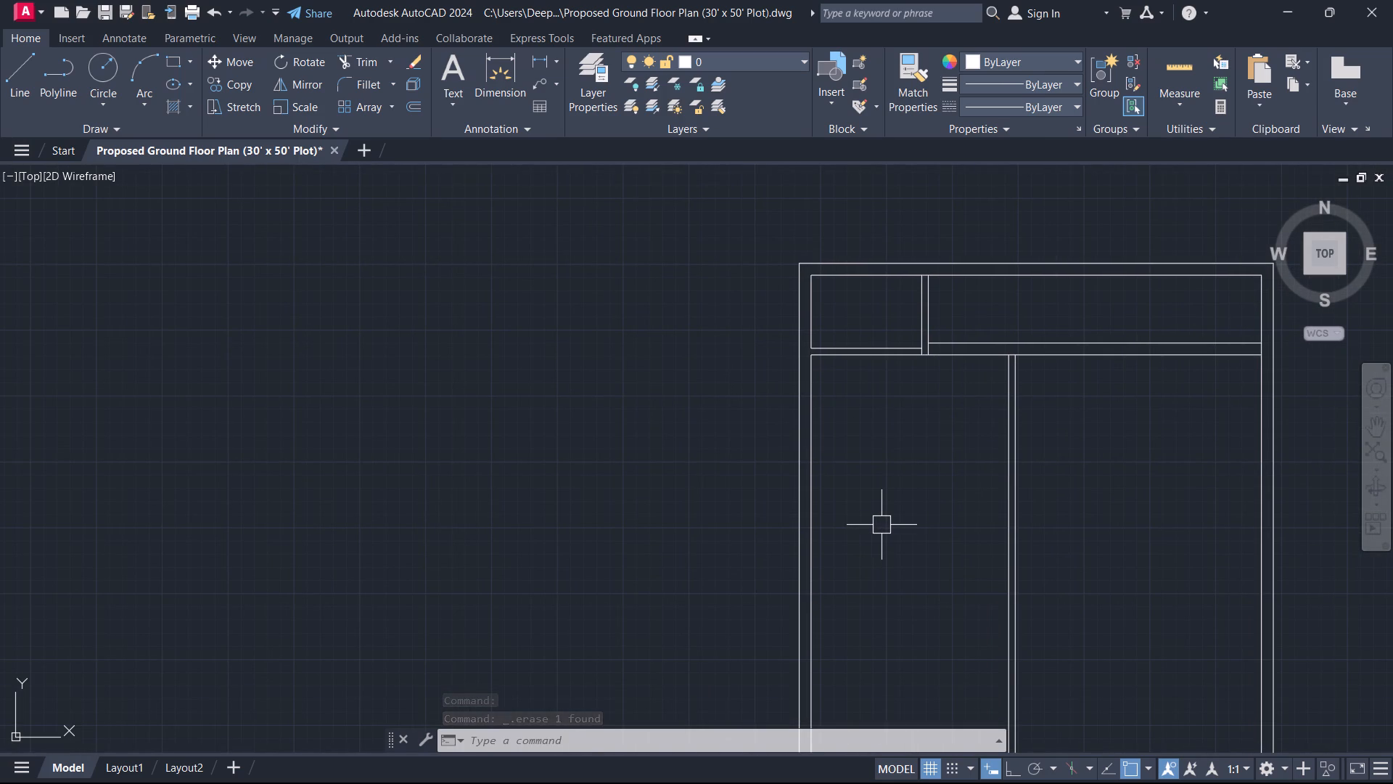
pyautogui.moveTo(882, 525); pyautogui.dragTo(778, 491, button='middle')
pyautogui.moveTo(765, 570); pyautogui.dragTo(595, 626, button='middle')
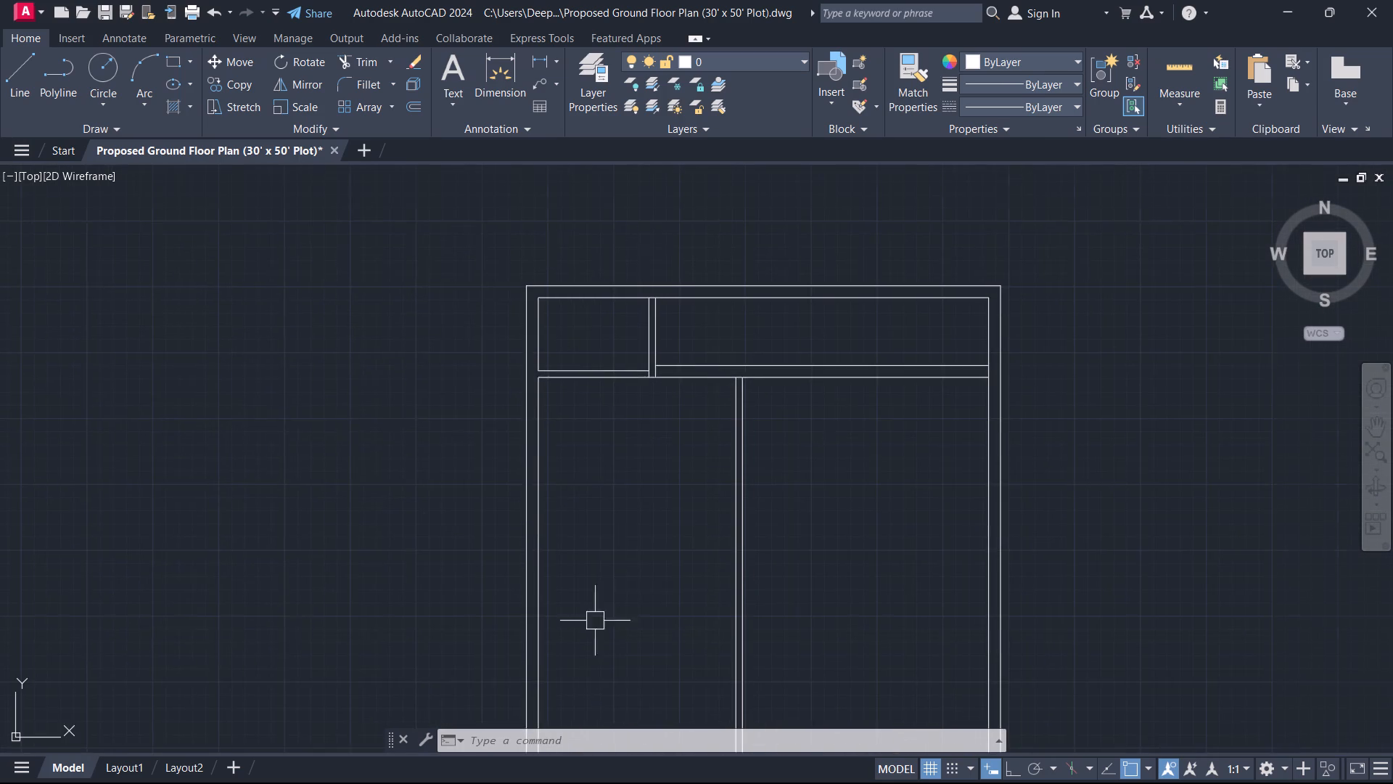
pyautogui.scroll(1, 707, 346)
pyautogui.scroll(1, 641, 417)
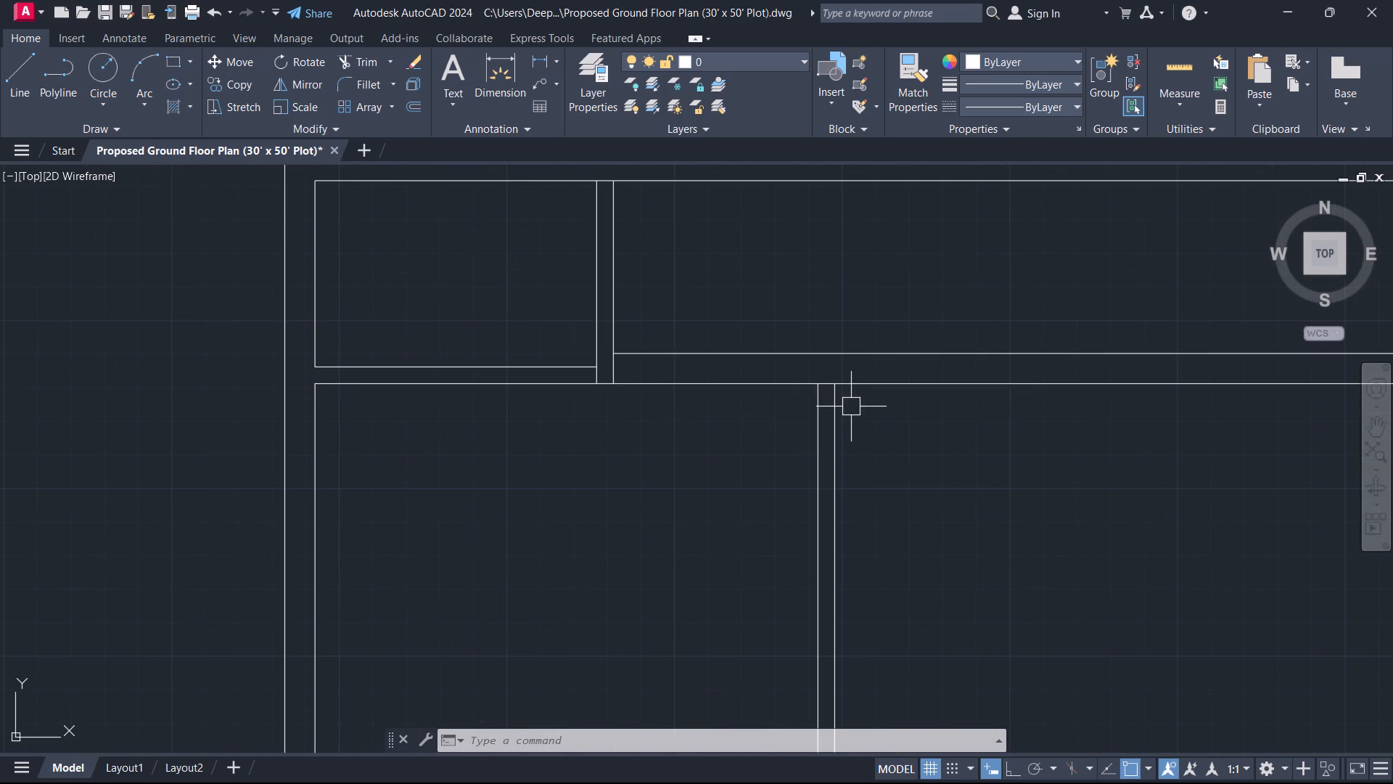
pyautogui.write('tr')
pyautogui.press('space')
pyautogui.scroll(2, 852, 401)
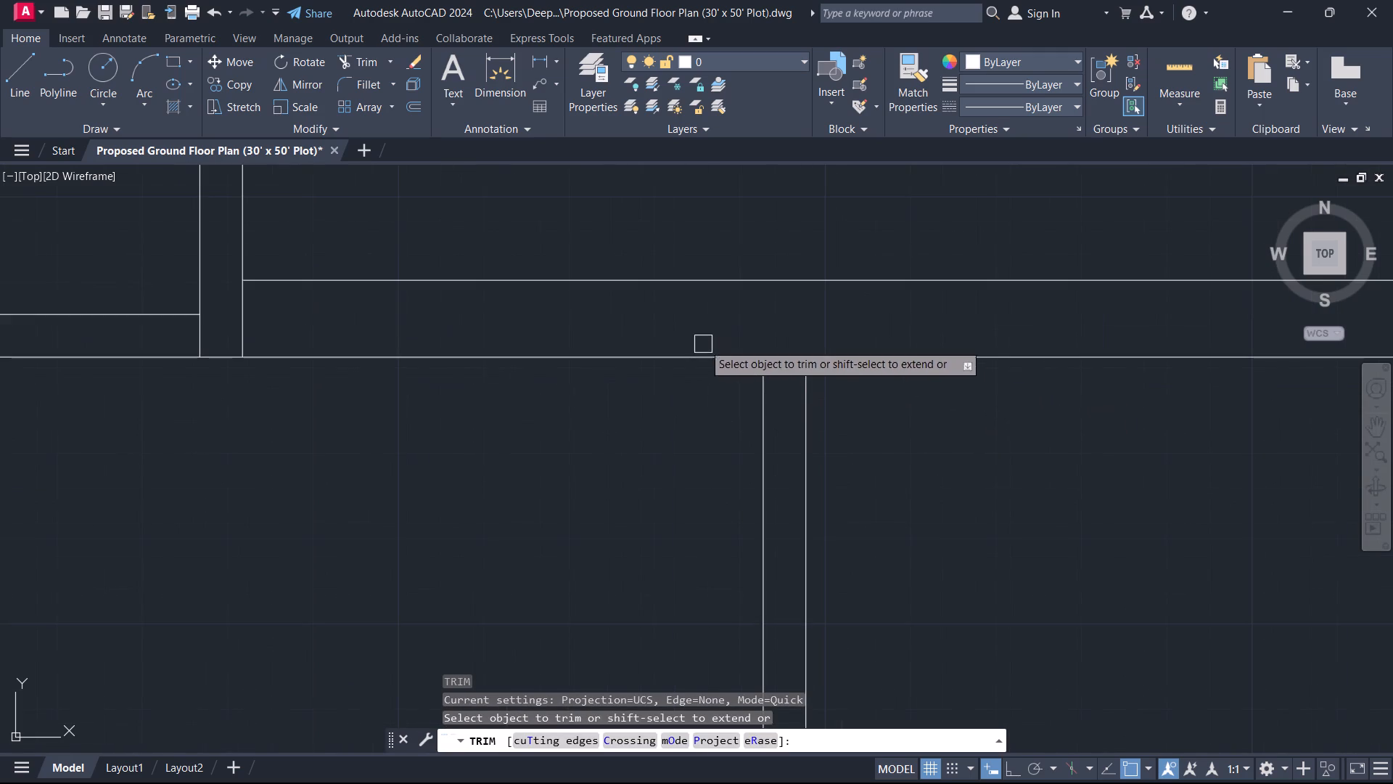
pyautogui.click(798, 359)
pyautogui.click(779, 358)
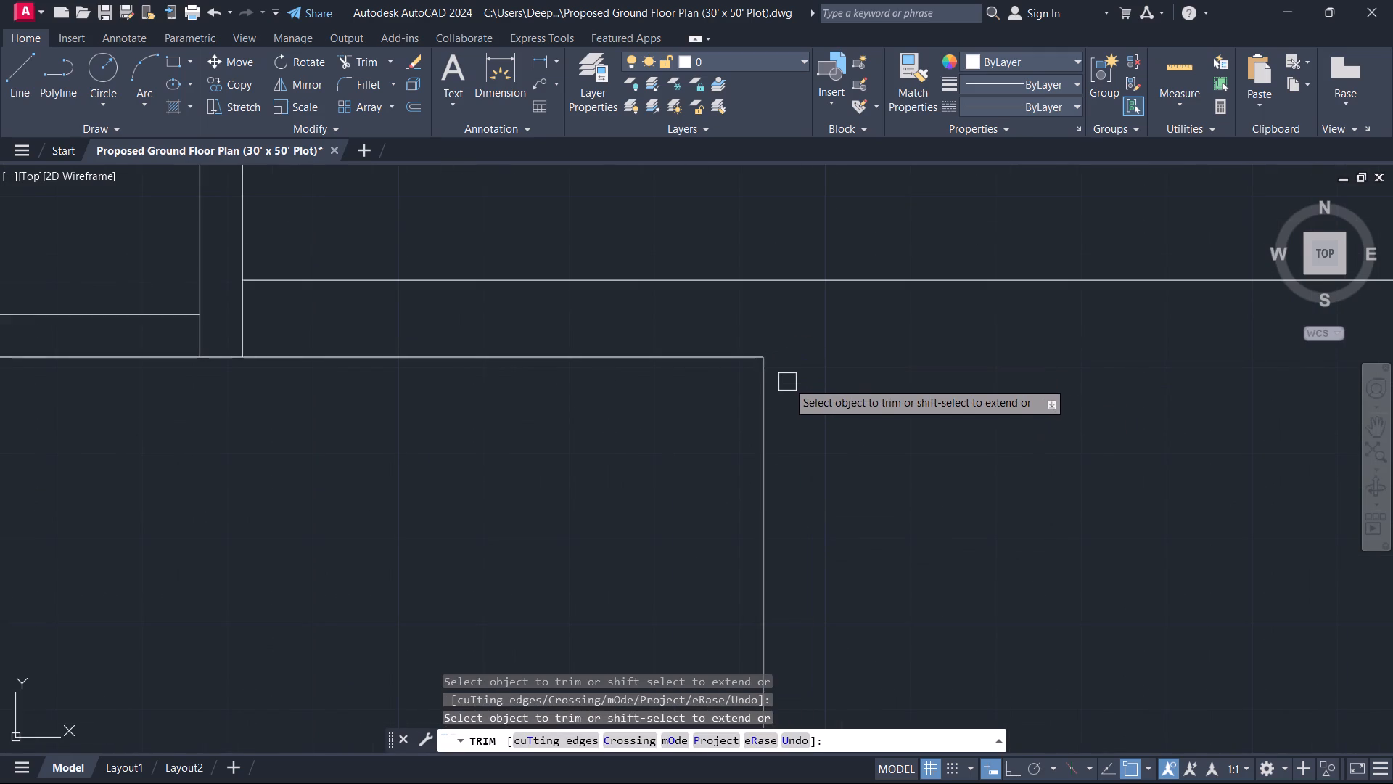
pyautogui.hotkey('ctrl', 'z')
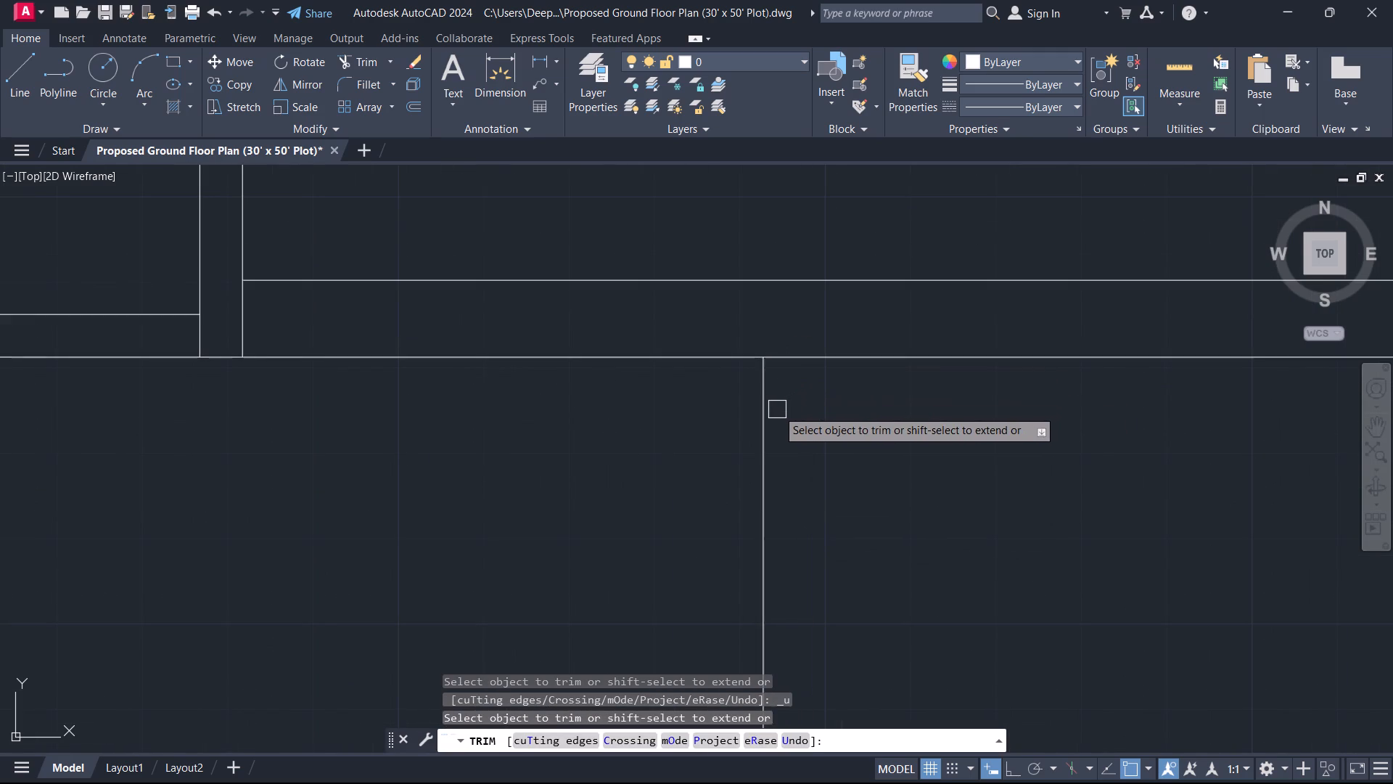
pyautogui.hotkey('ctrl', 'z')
# Trim the lower cross-wall line between the two lines of the long vertical partition to open the junction.
pyautogui.scroll(5, 809, 410)
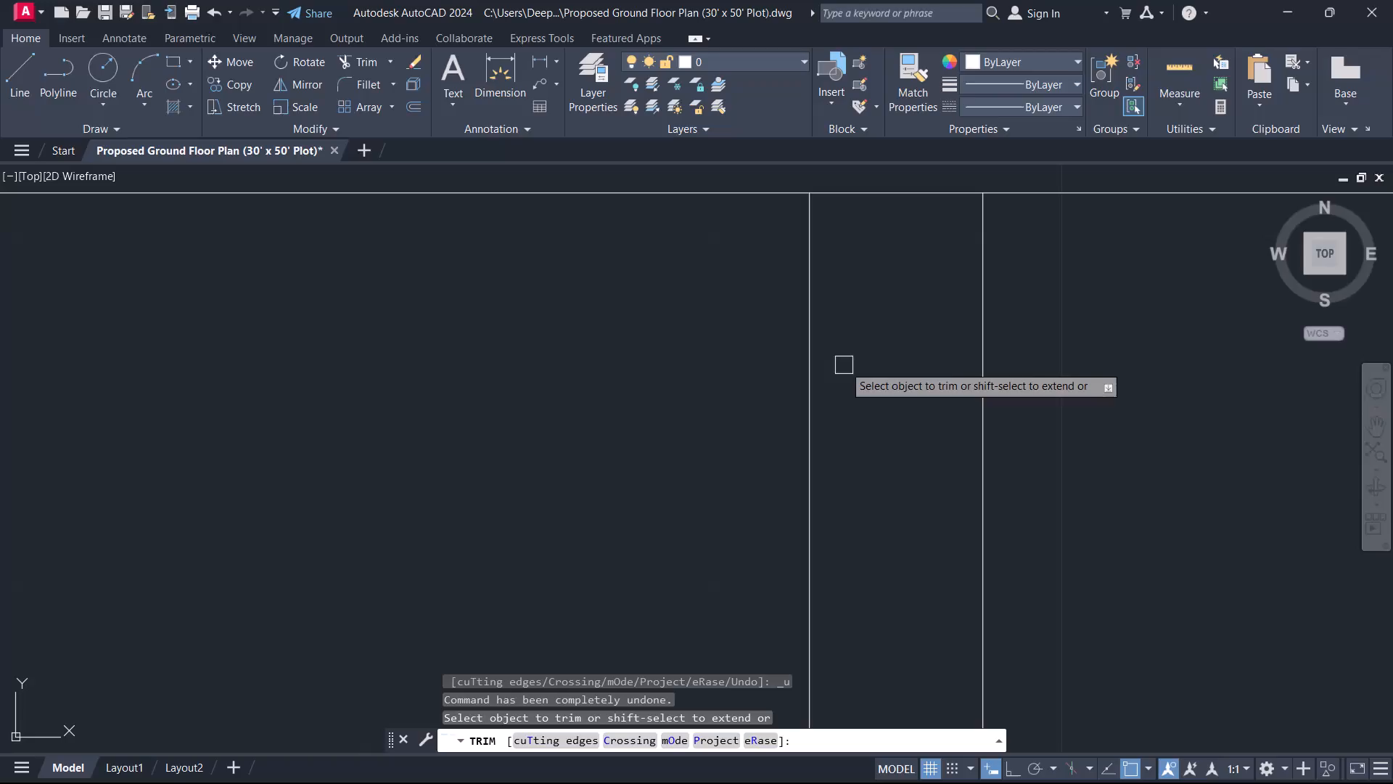
pyautogui.moveTo(862, 311); pyautogui.dragTo(892, 475, button='middle')
pyautogui.scroll(-1, 892, 475)
pyautogui.moveTo(896, 475); pyautogui.dragTo(883, 290)
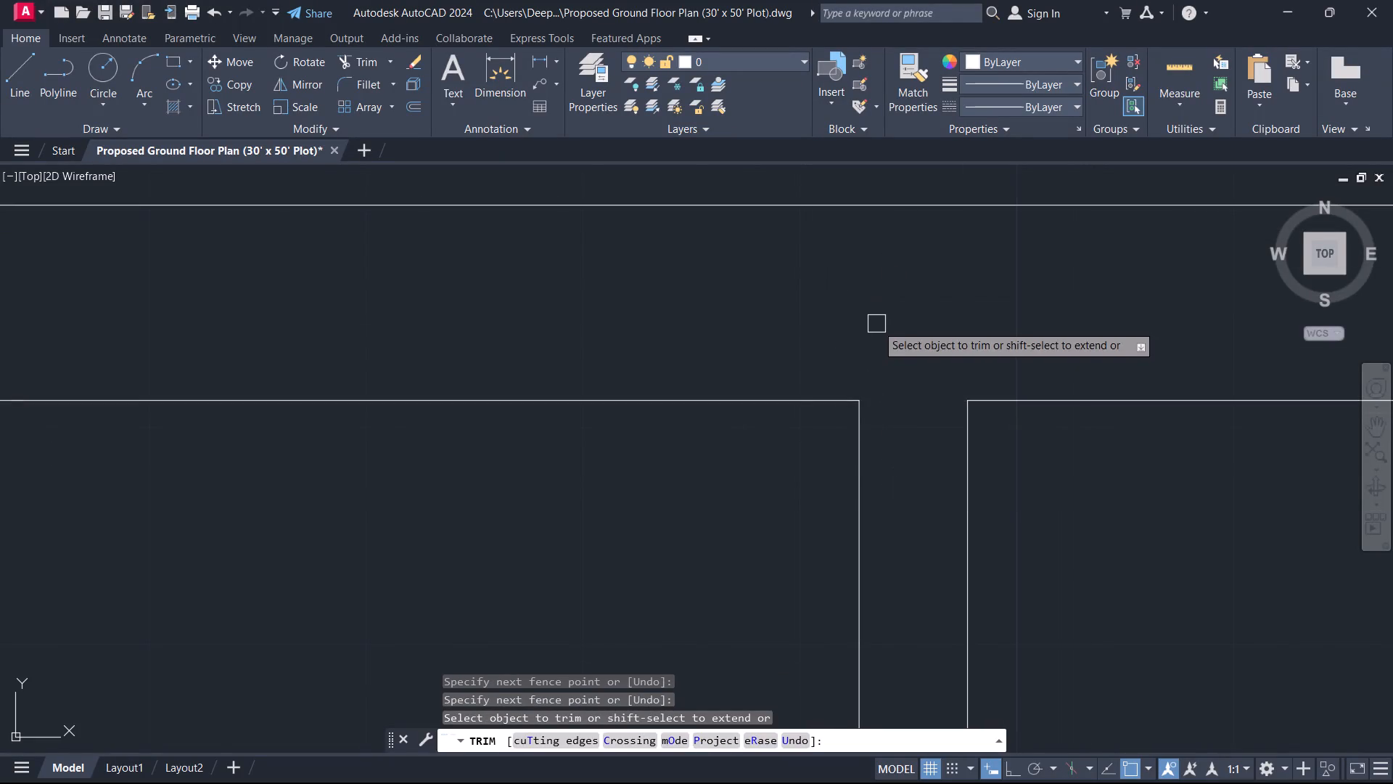
pyautogui.scroll(-4, 876, 326)
pyautogui.press('Escape')
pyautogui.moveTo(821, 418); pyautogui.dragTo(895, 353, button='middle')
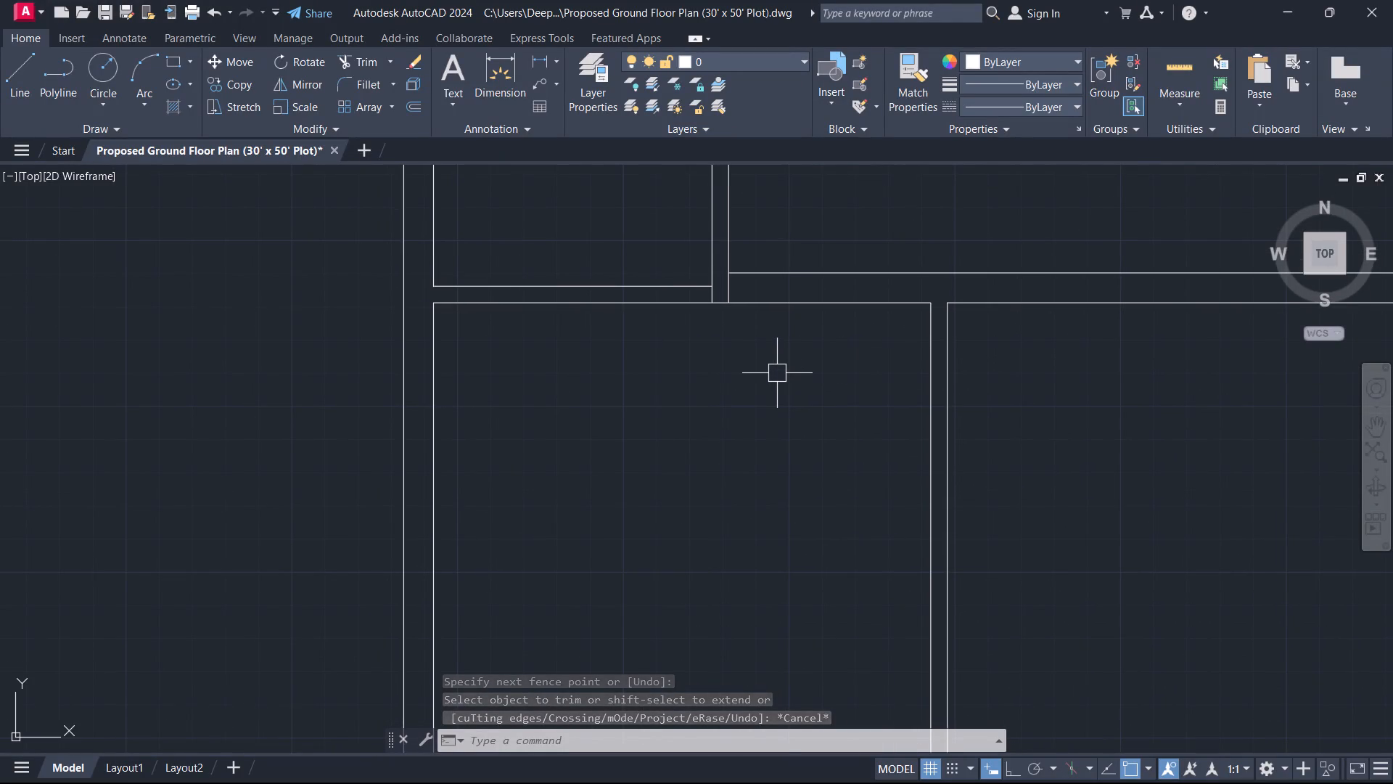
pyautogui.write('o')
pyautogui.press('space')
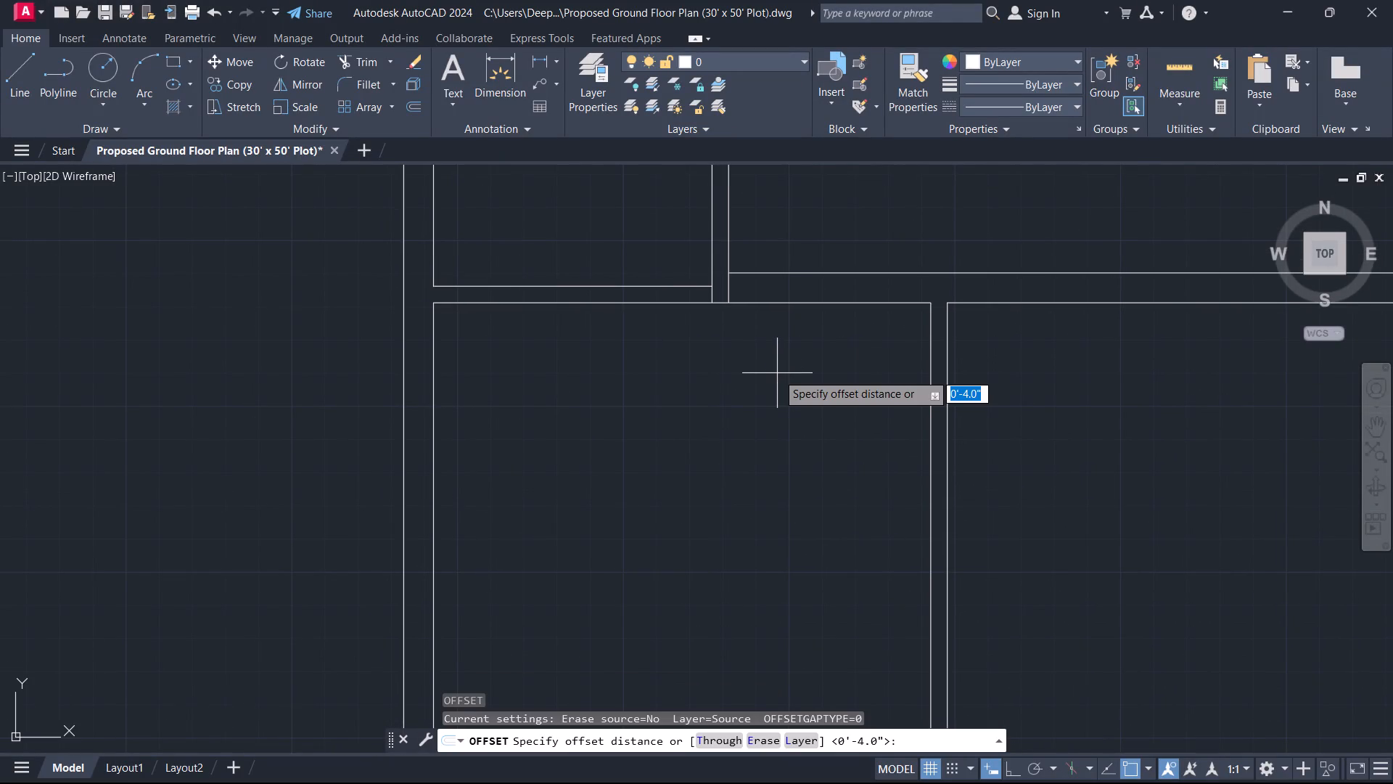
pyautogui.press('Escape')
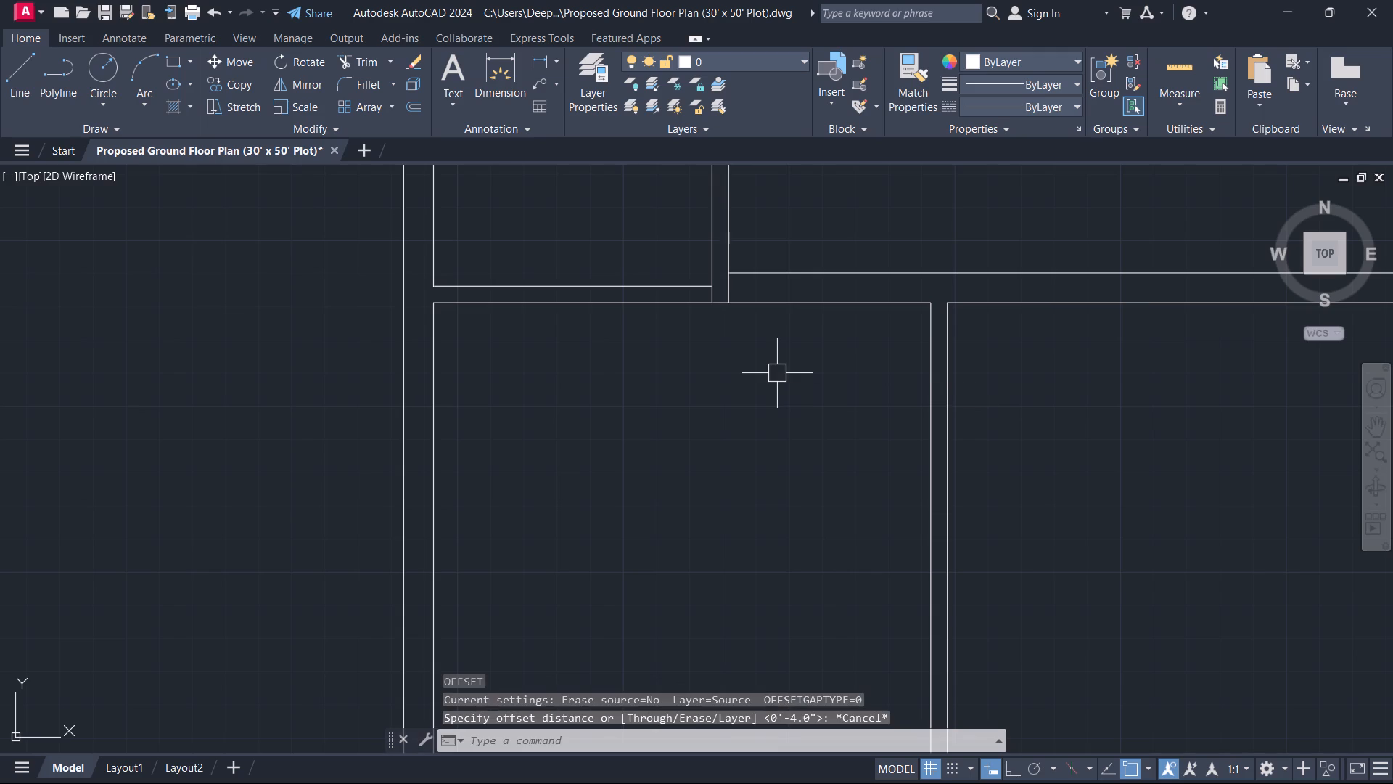
# Offset the west line of the top-strip partition 2'6" to the west to mark a door opening.
pyautogui.write('o')
pyautogui.press('space')
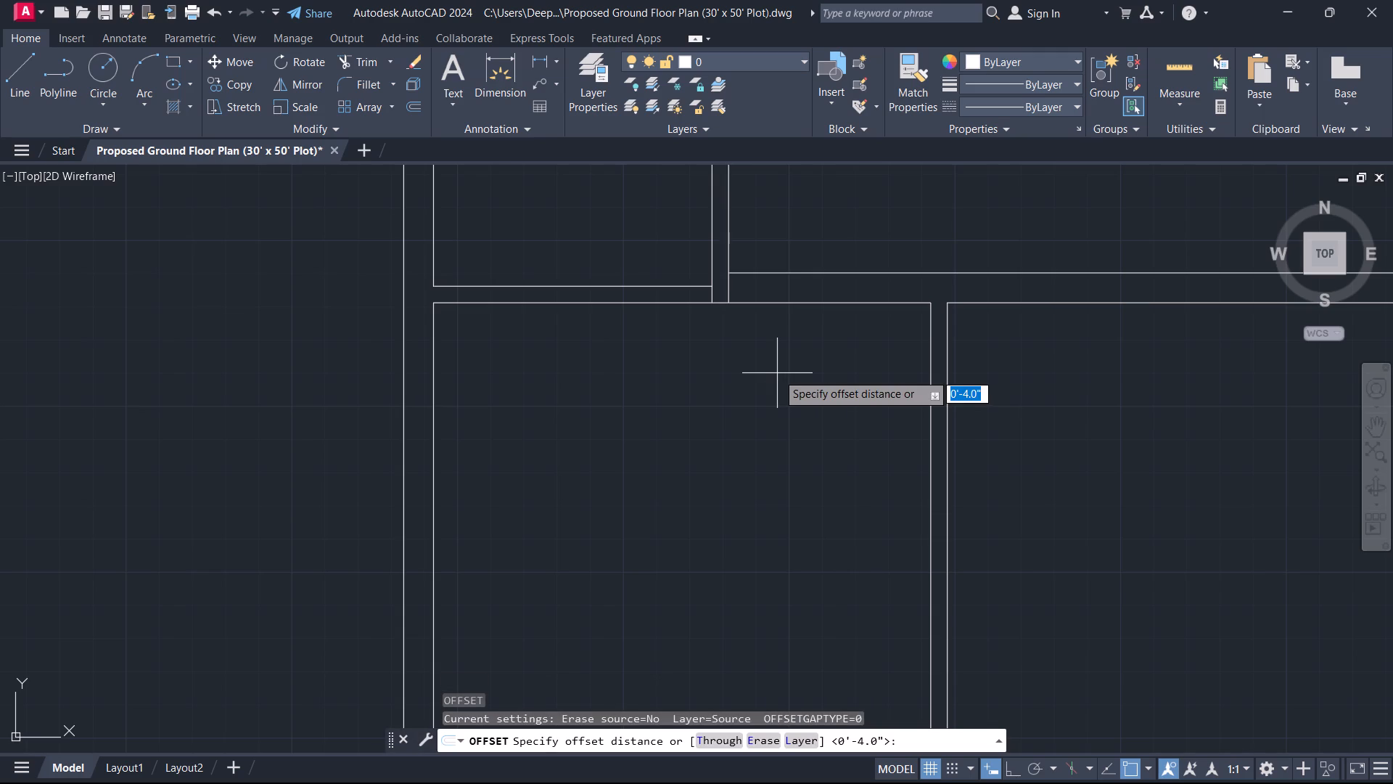
pyautogui.write("2'6")
pyautogui.press('Return')
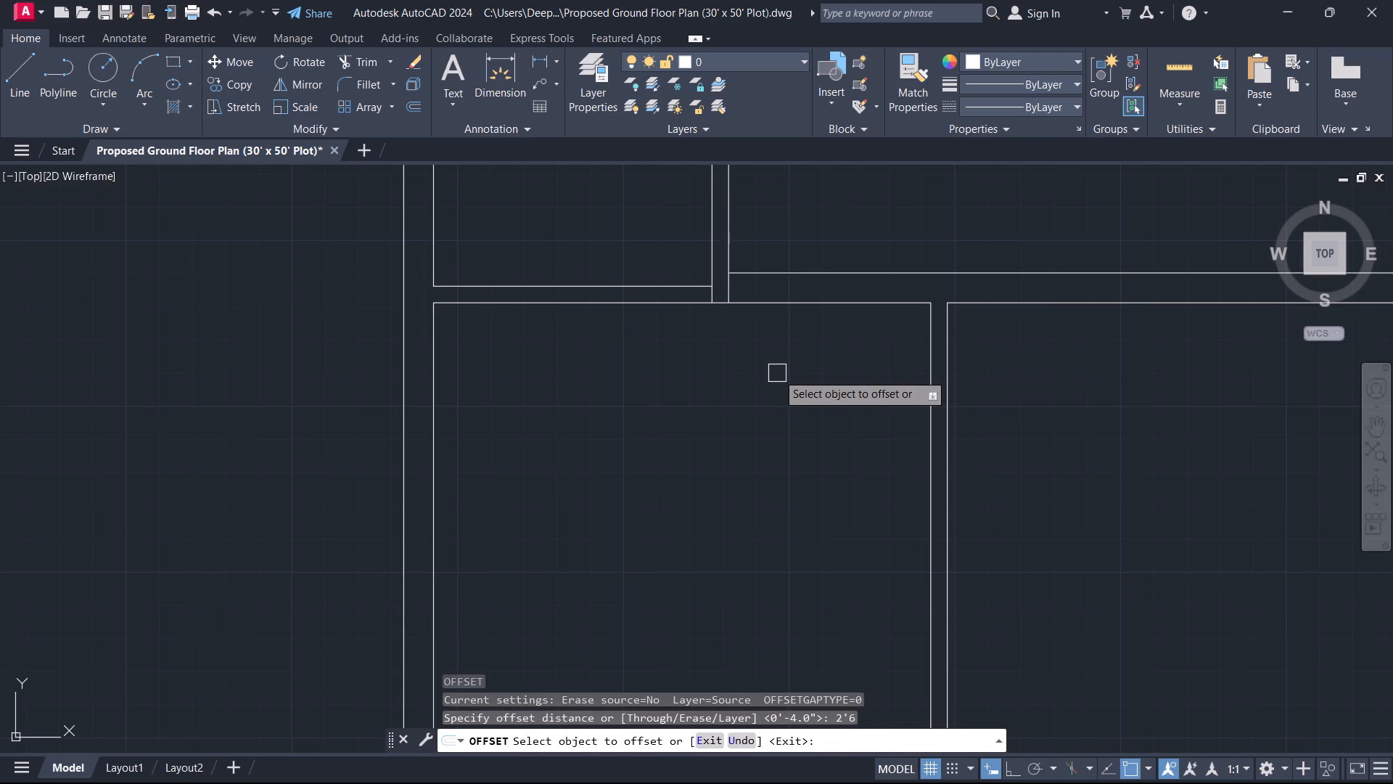
pyautogui.click(709, 245)
pyautogui.click(671, 249)
pyautogui.press('Escape')
# Trim both cross-wall lines within the door opening and the excess of the offset line above the cross wall.
pyautogui.write('tr')
pyautogui.press('space')
pyautogui.moveTo(661, 255); pyautogui.dragTo(674, 356)
pyautogui.moveTo(644, 237); pyautogui.dragTo(468, 241)
pyautogui.scroll(2, 646, 292)
pyautogui.moveTo(647, 293); pyautogui.dragTo(637, 307, button='middle')
pyautogui.press('Escape')
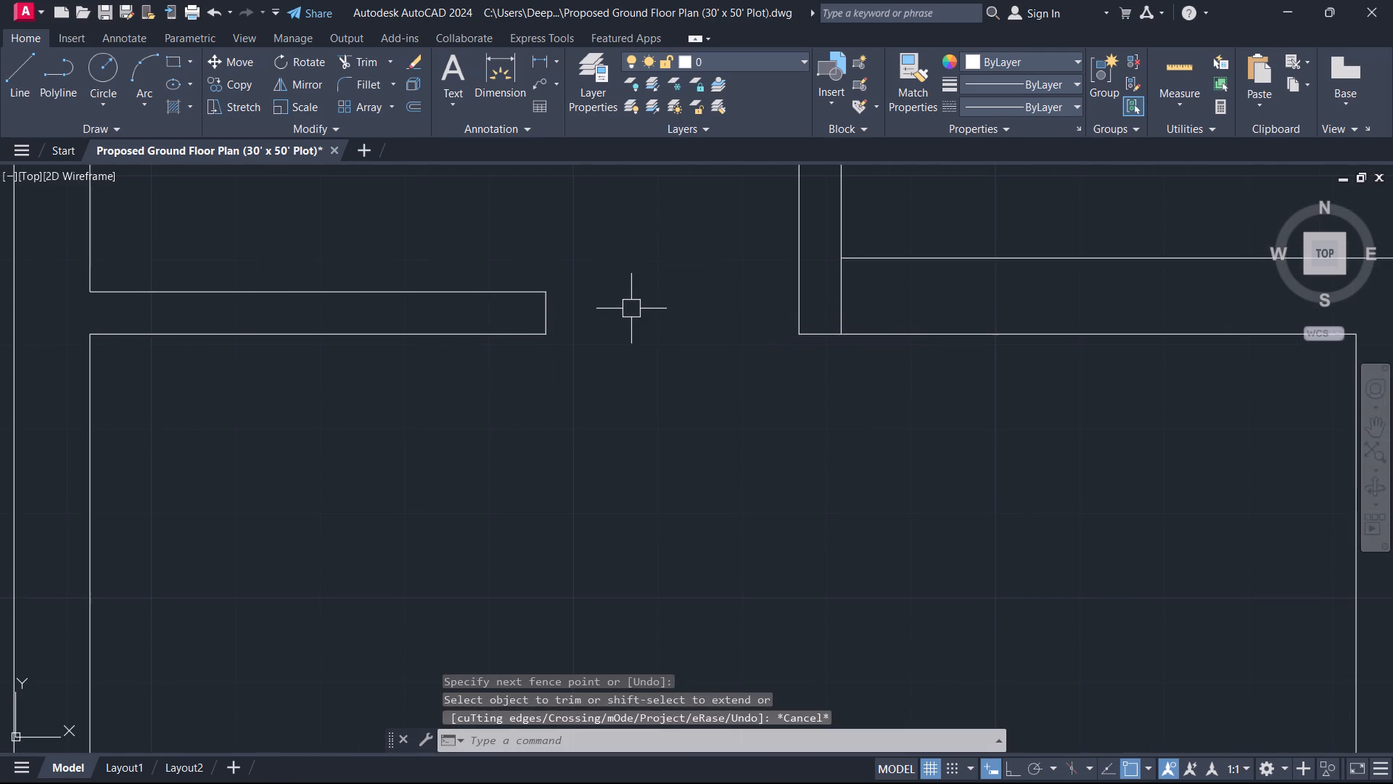
# With ortho on, draw a door frame piece from the cross-wall end's midpoint: 2" east, 2.5" south, and back to the wall corner.
pyautogui.write('l')
pyautogui.press('space')
pyautogui.scroll(2, 491, 238)
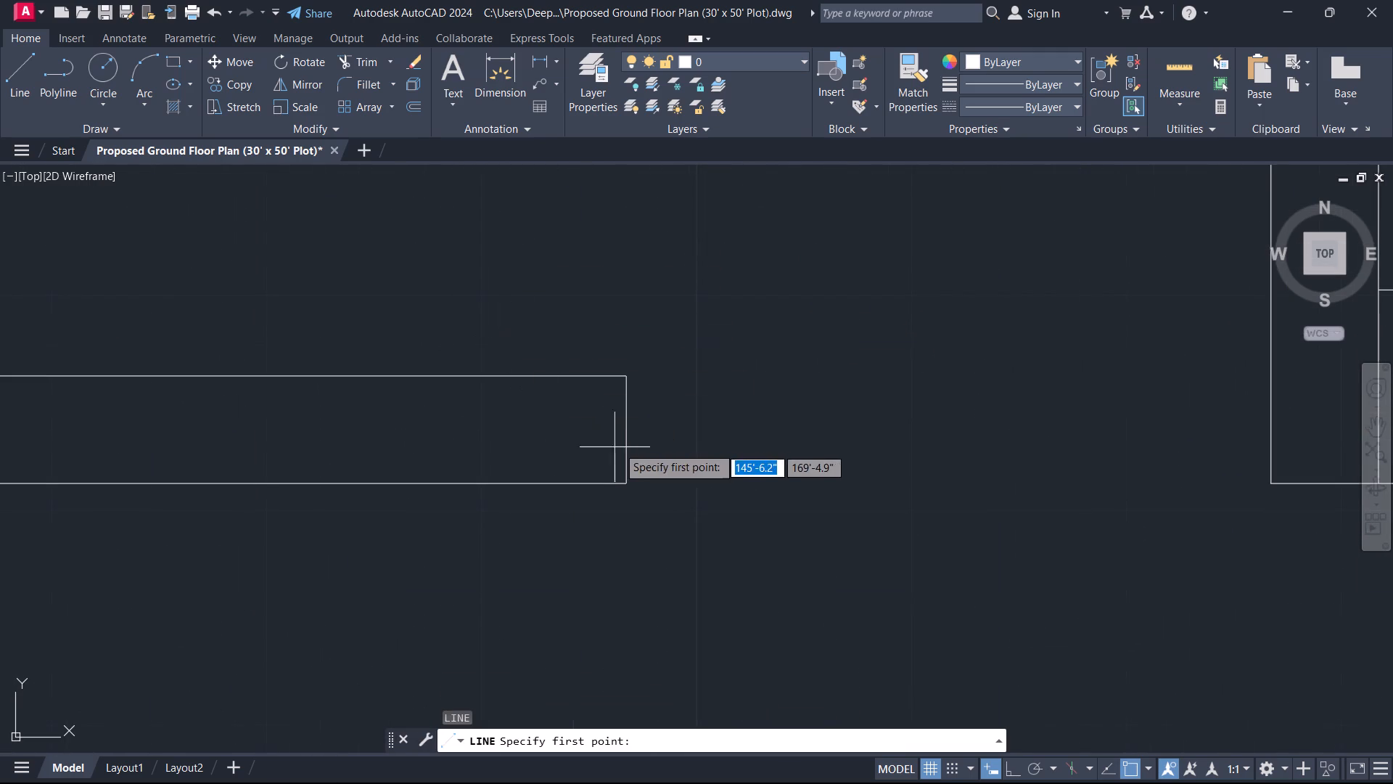
pyautogui.click(628, 428)
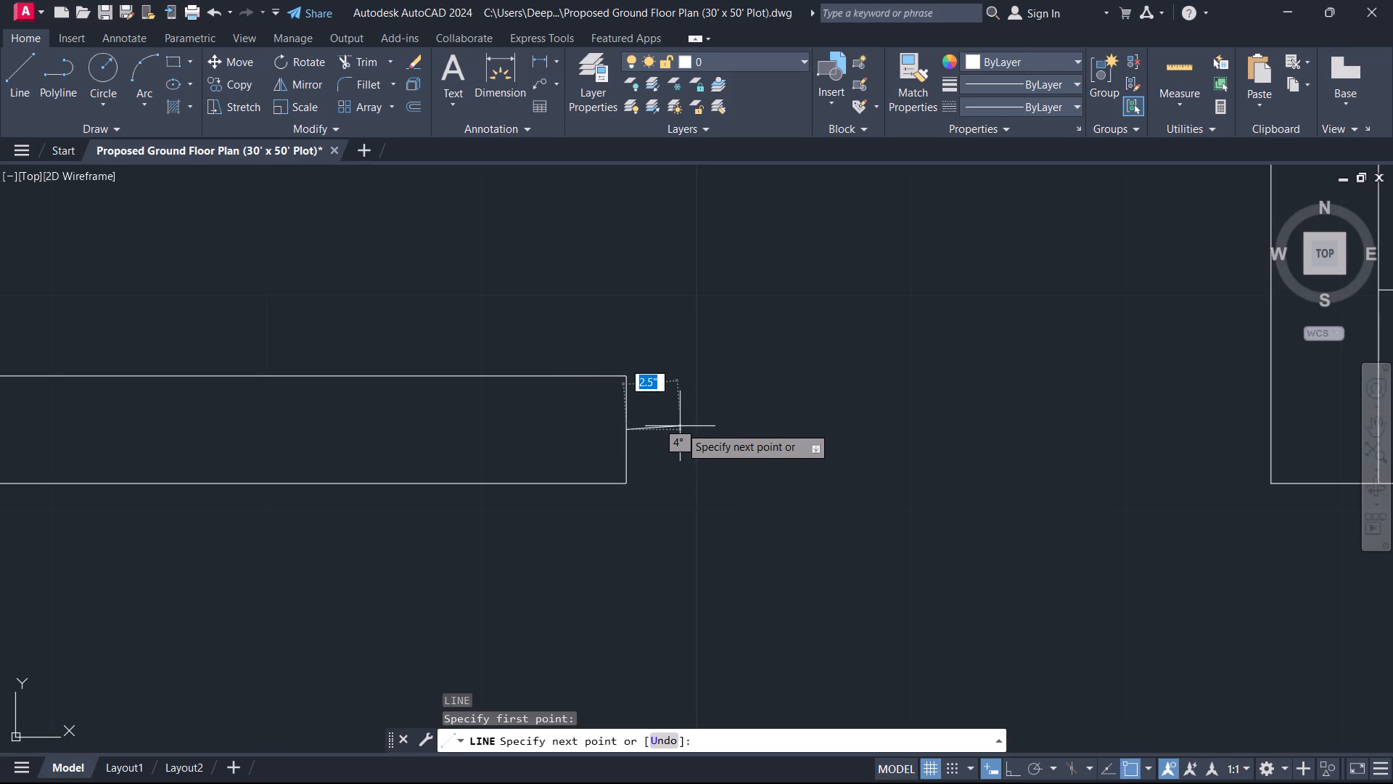
pyautogui.press('F8')
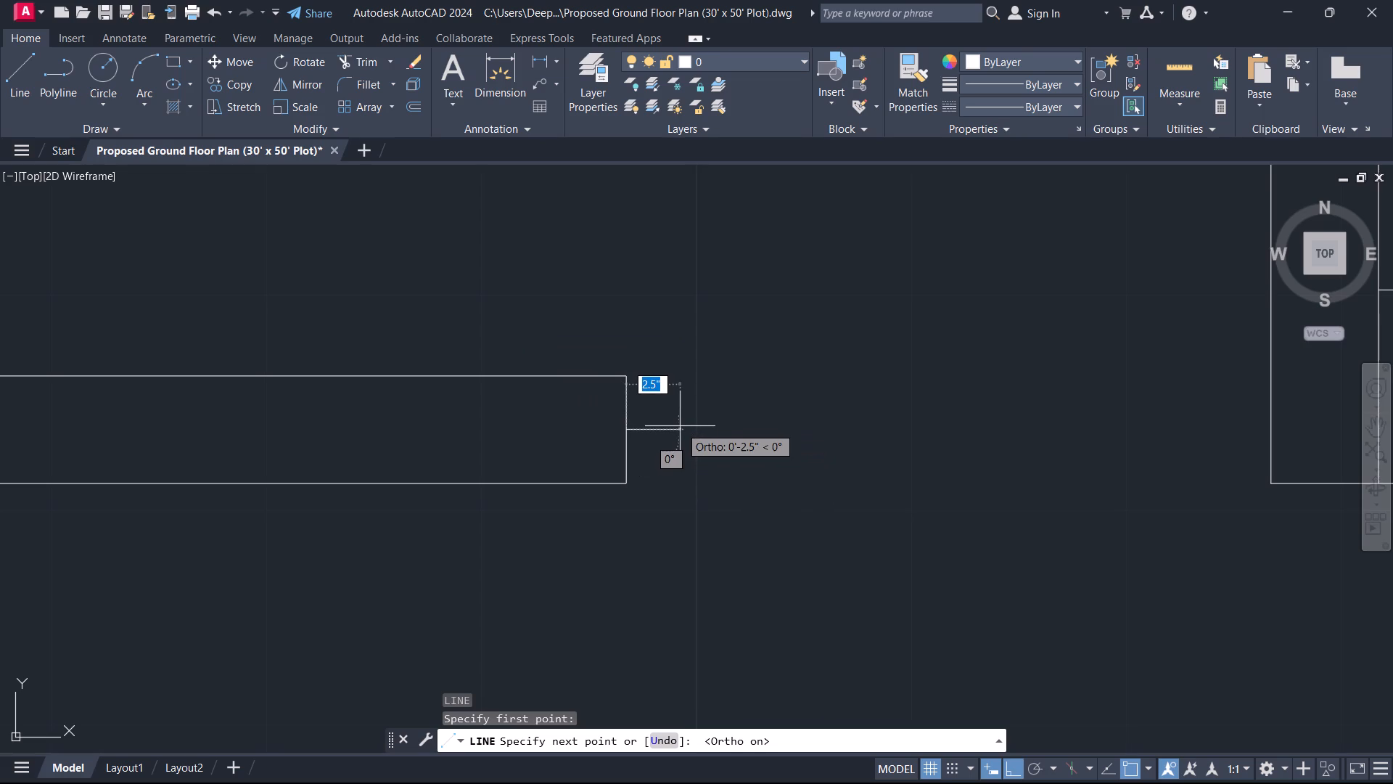
pyautogui.press('2')
pyautogui.press('Return')
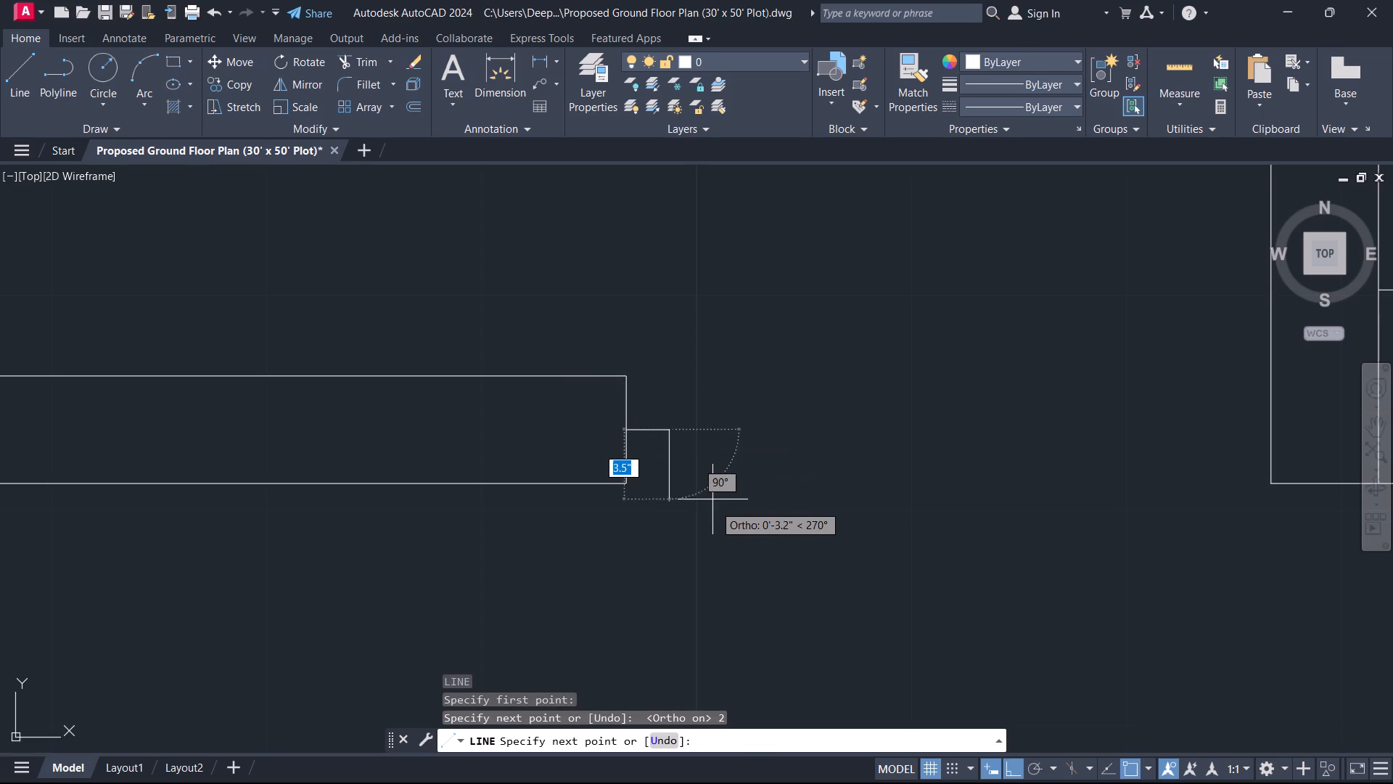
pyautogui.write('2.5')
pyautogui.press('Return')
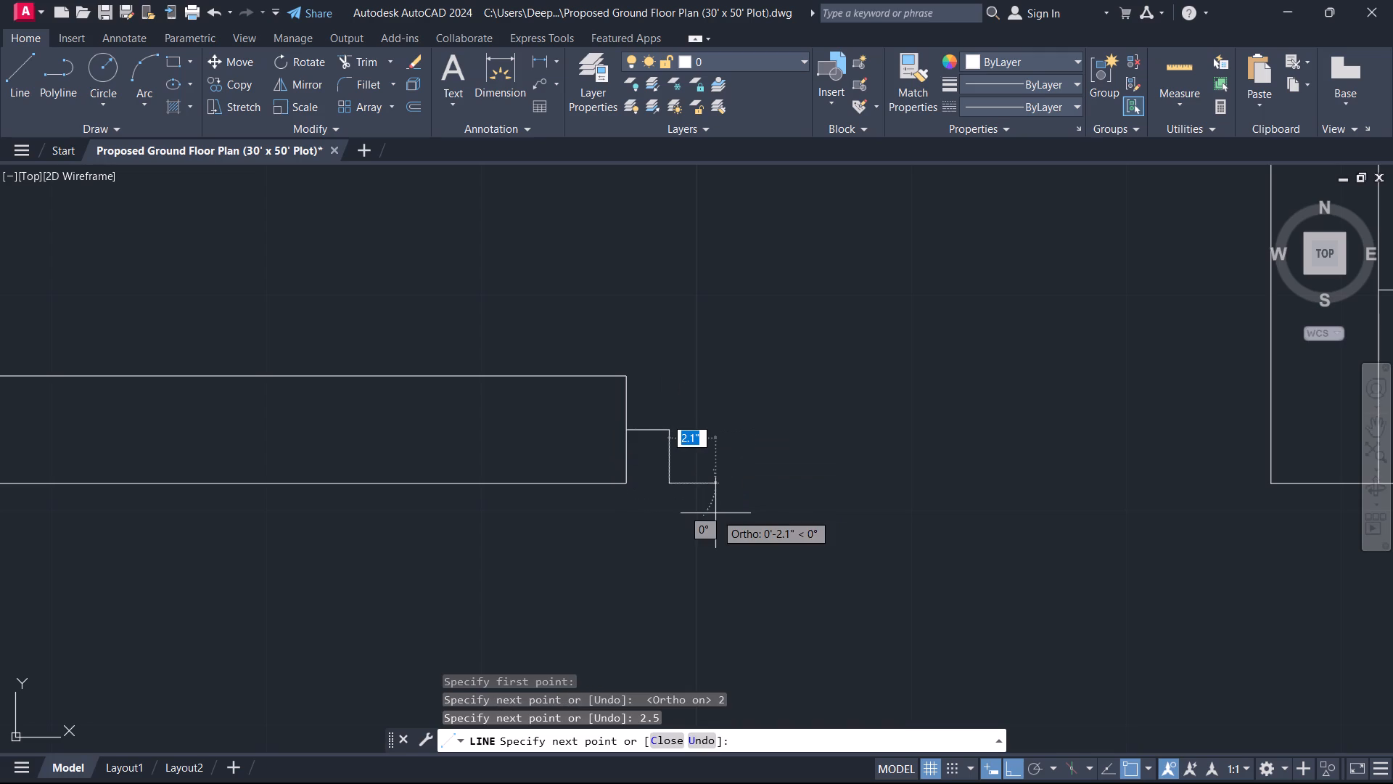
pyautogui.scroll(3, 607, 464)
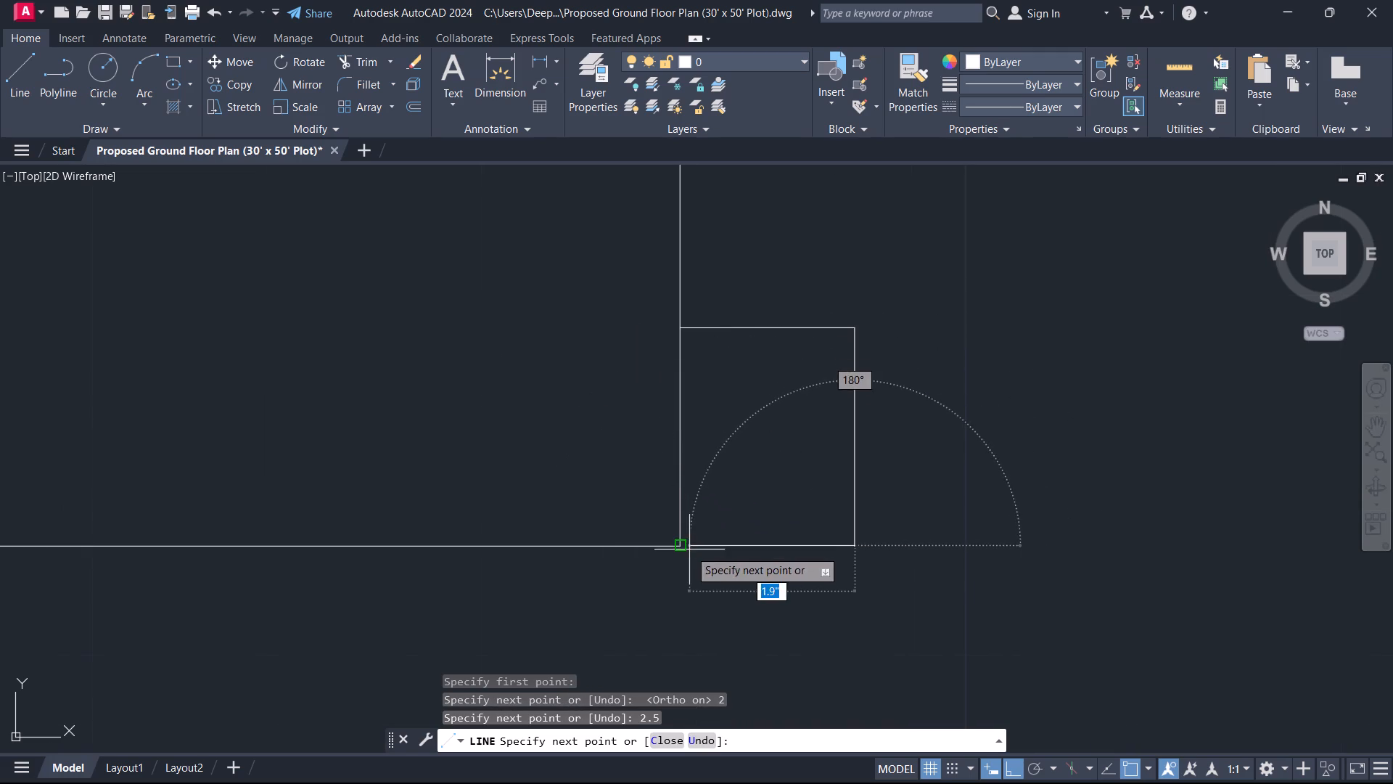
pyautogui.click(689, 550)
pyautogui.press('Escape')
# Copy the three-line door frame piece from the cross-wall corner 2'6" east to the bottom corner of the partition's west line.
pyautogui.scroll(-1, 740, 509)
pyautogui.moveTo(740, 508); pyautogui.dragTo(531, 523, button='middle')
pyautogui.scroll(-3, 557, 523)
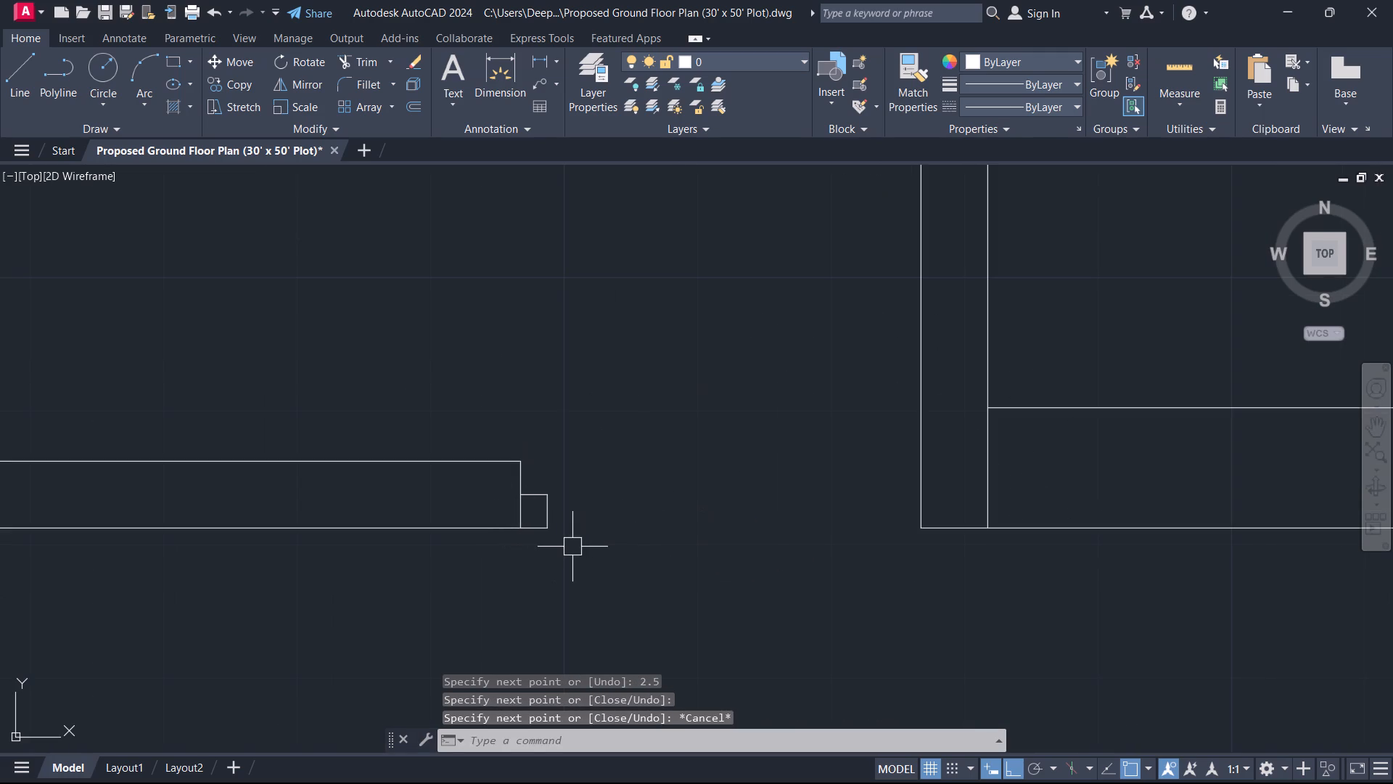
pyautogui.moveTo(575, 546); pyautogui.dragTo(568, 534)
pyautogui.click(539, 465)
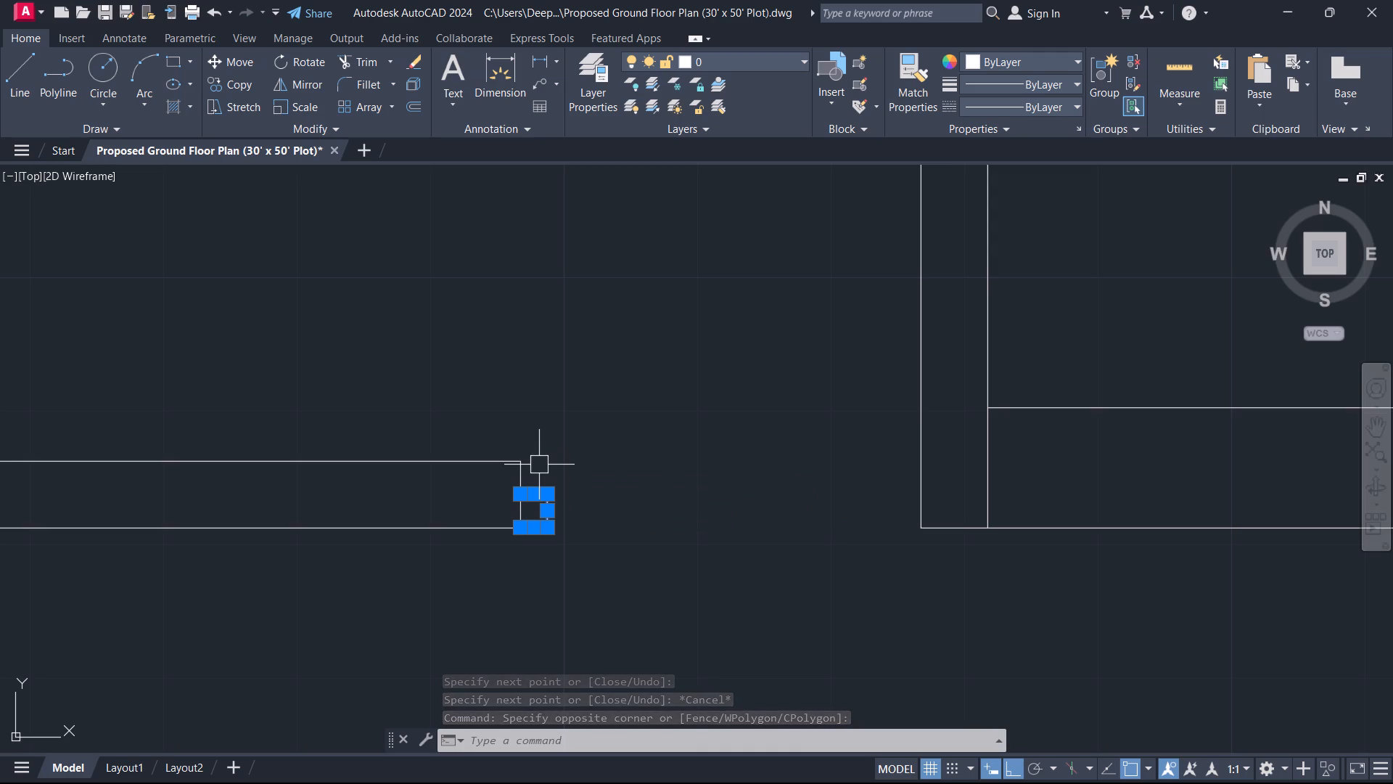
pyautogui.write('co')
pyautogui.press('space')
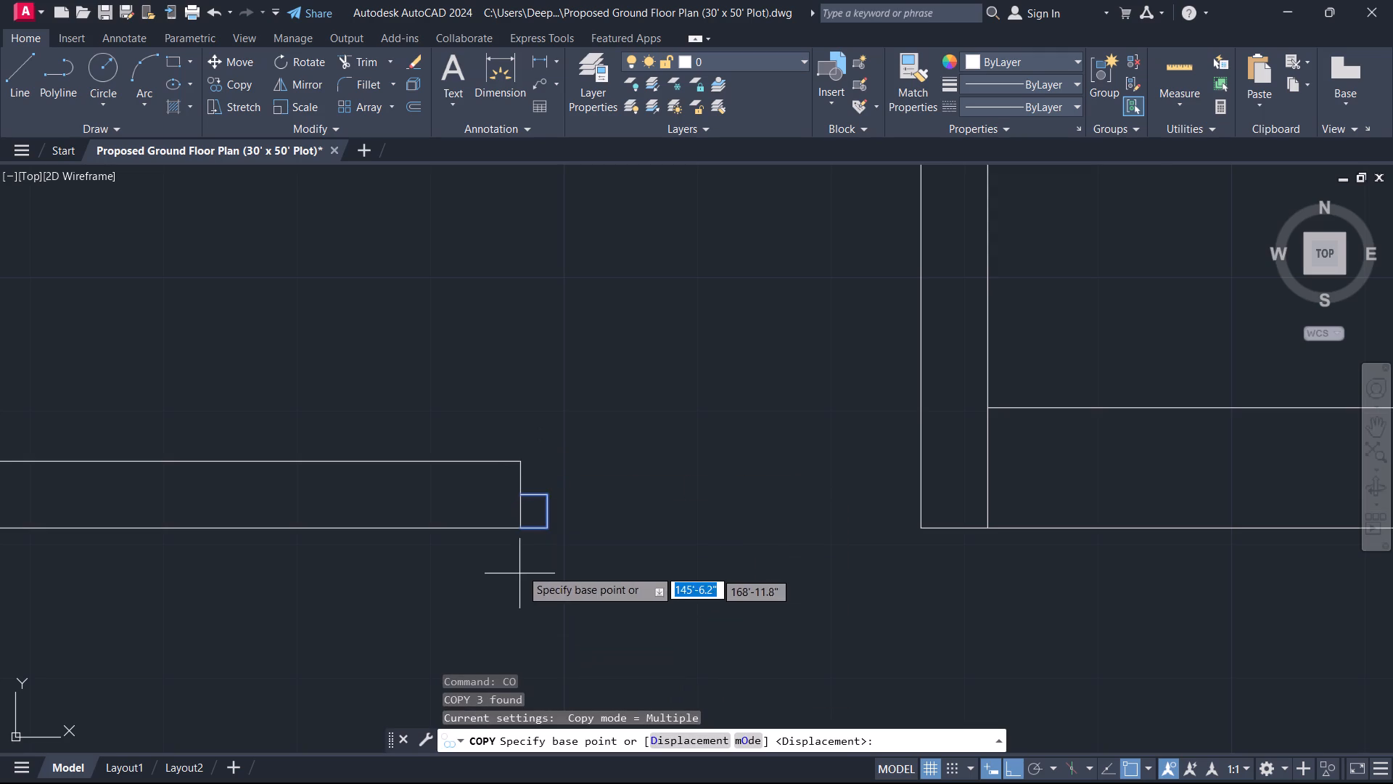
pyautogui.scroll(2, 519, 502)
pyautogui.click(517, 579)
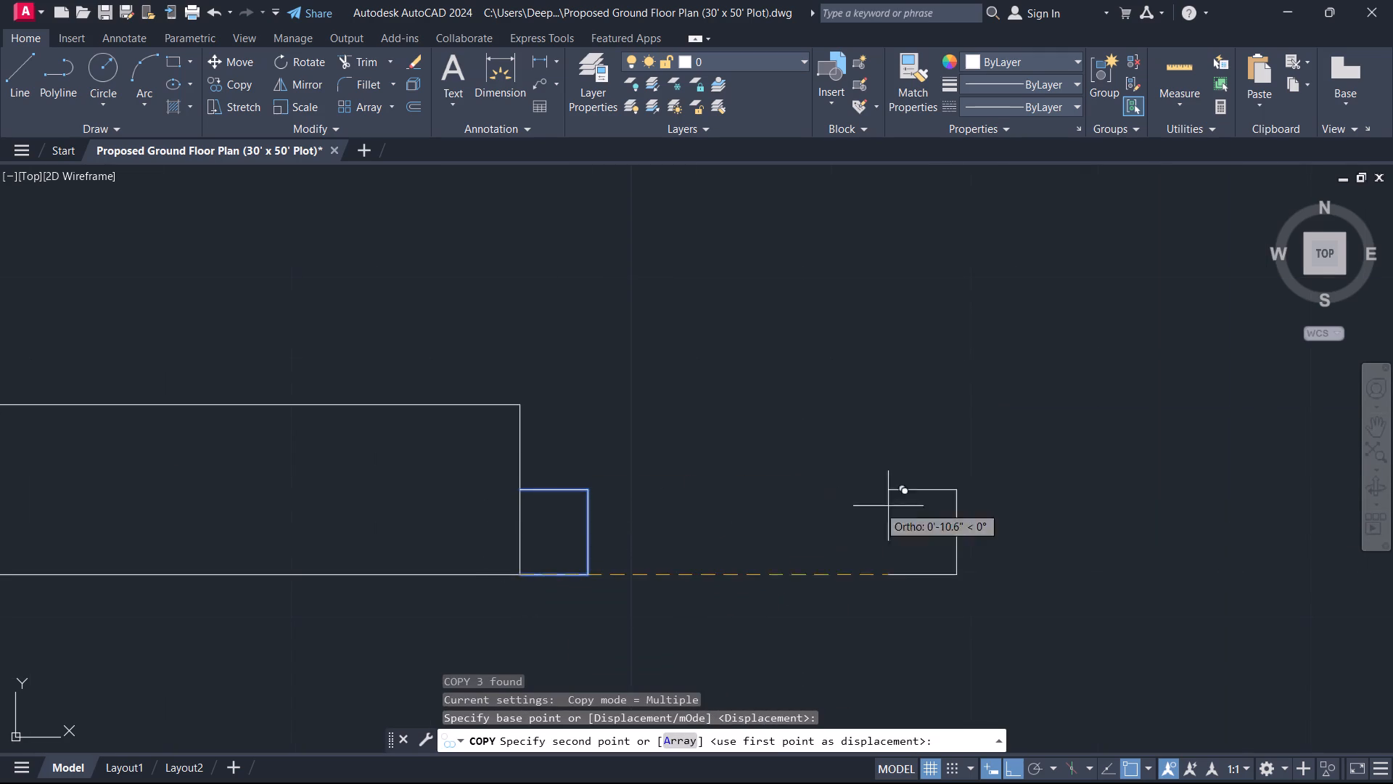
pyautogui.moveTo(900, 506); pyautogui.dragTo(213, 515, button='middle')
pyautogui.scroll(-1, 900, 506)
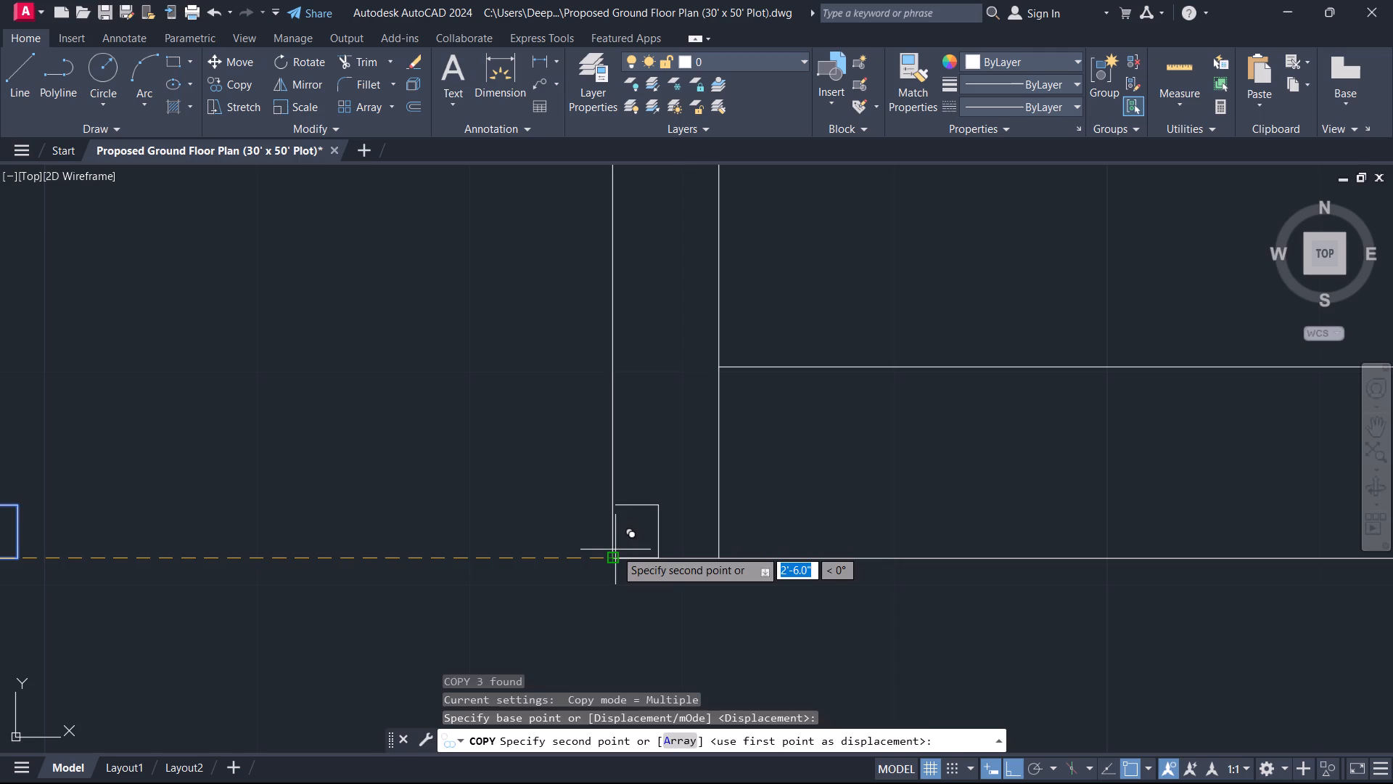
pyautogui.click(615, 550)
pyautogui.press('Escape')
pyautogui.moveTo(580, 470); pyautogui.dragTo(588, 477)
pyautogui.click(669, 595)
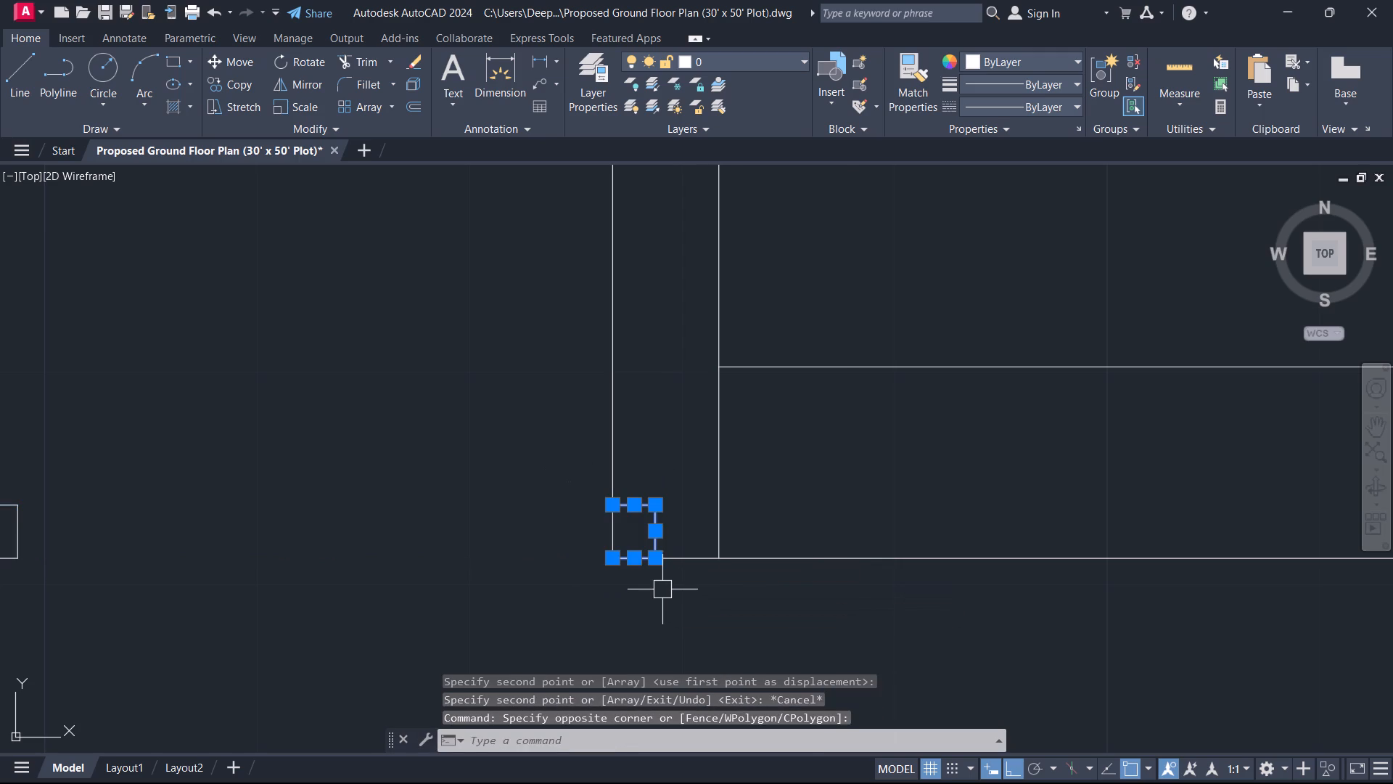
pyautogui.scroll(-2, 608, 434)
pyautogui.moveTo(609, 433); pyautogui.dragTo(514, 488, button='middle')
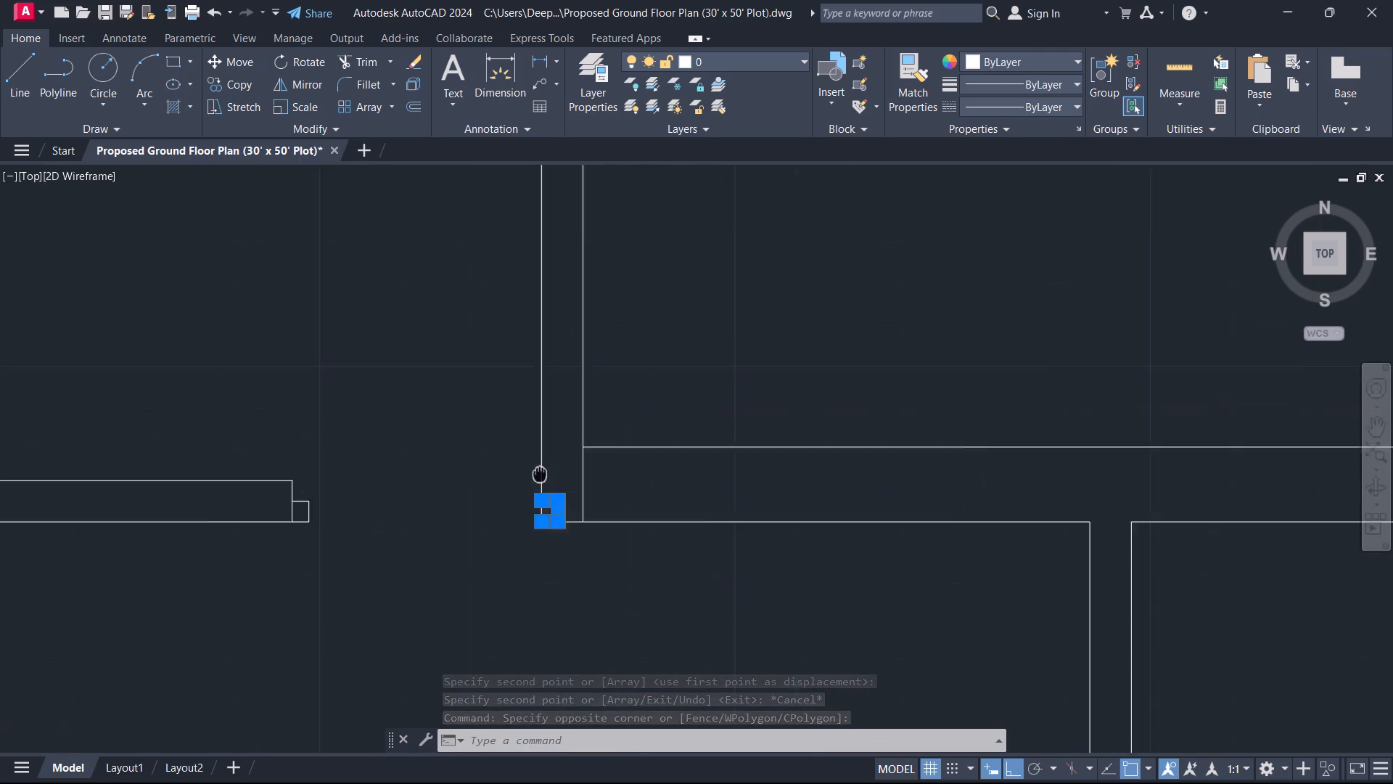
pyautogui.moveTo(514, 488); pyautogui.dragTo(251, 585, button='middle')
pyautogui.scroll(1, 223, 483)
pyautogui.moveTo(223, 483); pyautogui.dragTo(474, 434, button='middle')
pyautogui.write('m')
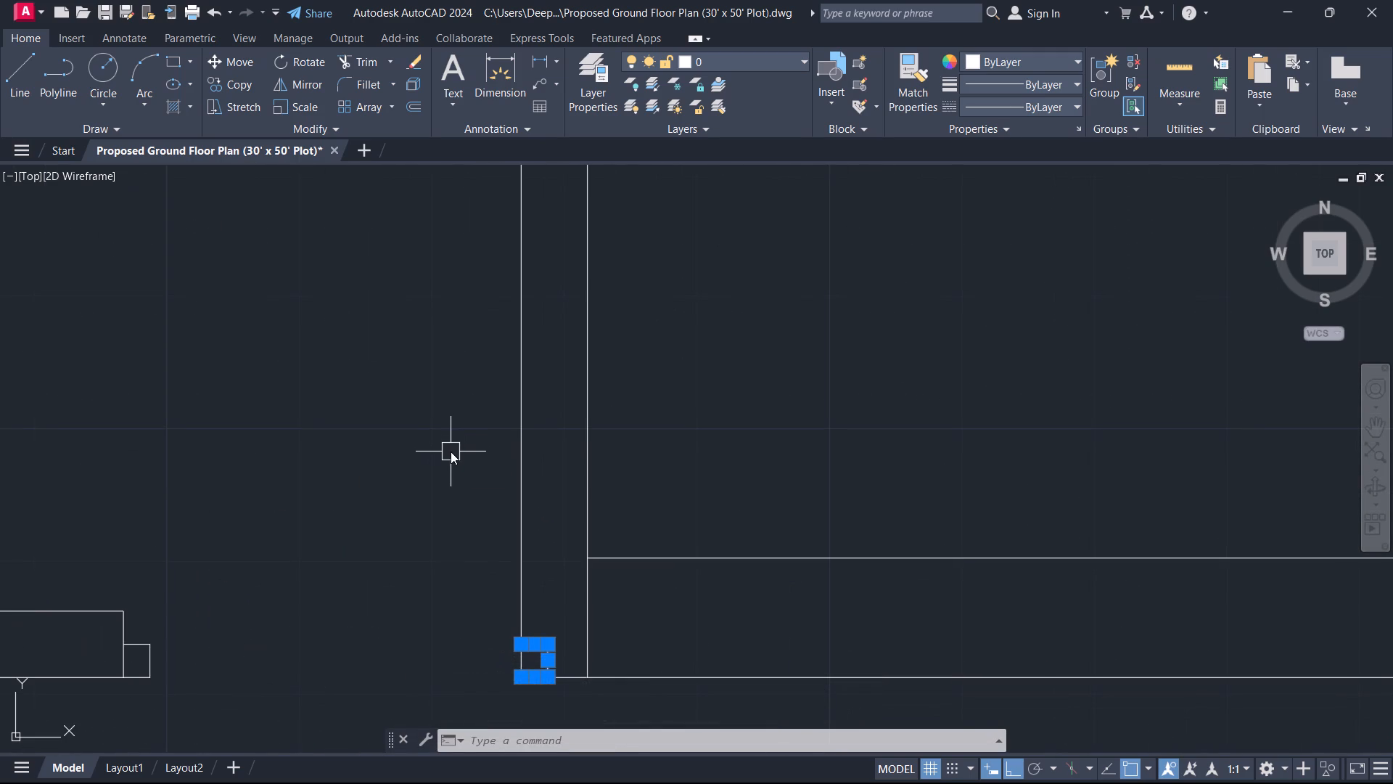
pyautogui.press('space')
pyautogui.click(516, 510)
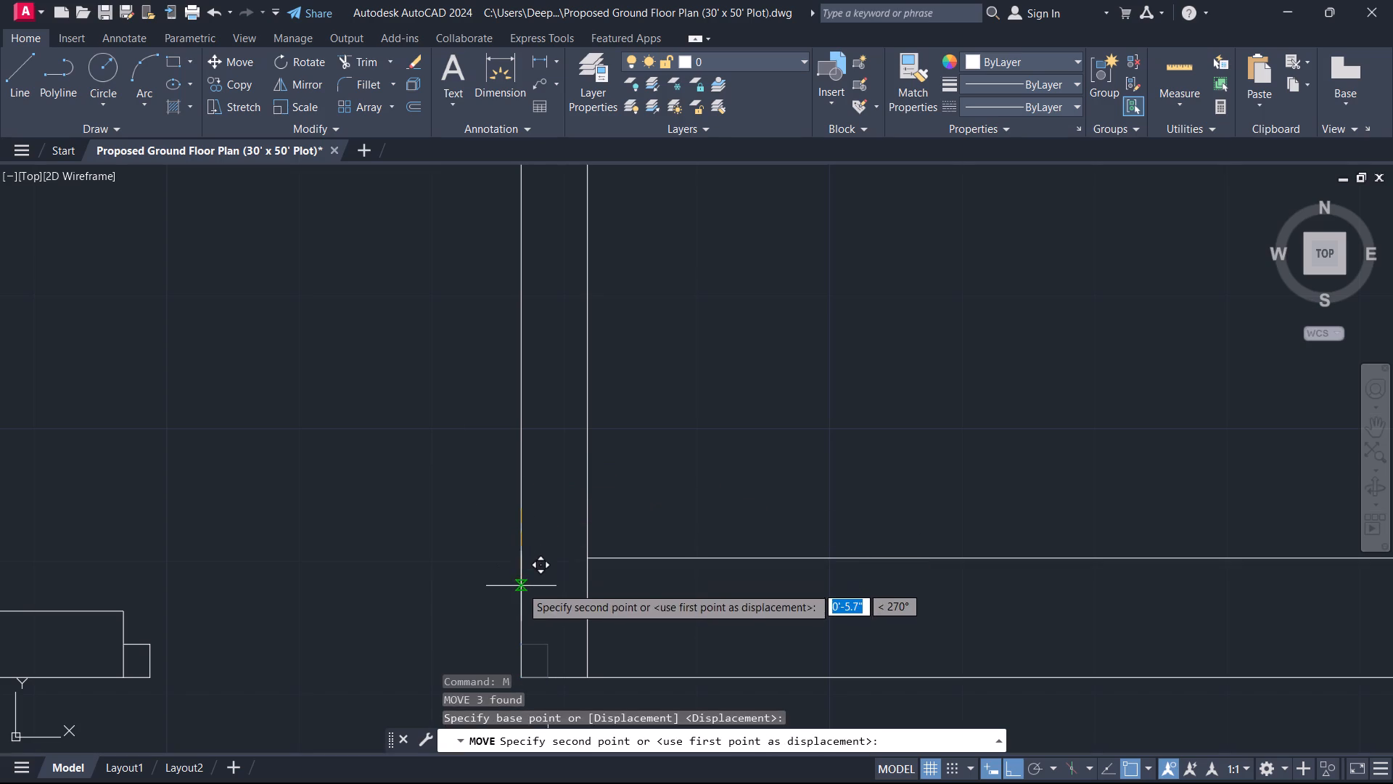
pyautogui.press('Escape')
# Mirror the copied frame piece about the partition's west line into the door opening, erasing the source objects.
pyautogui.scroll(-1, 522, 560)
pyautogui.moveTo(522, 560); pyautogui.dragTo(466, 404, button='middle')
pyautogui.click(367, 448)
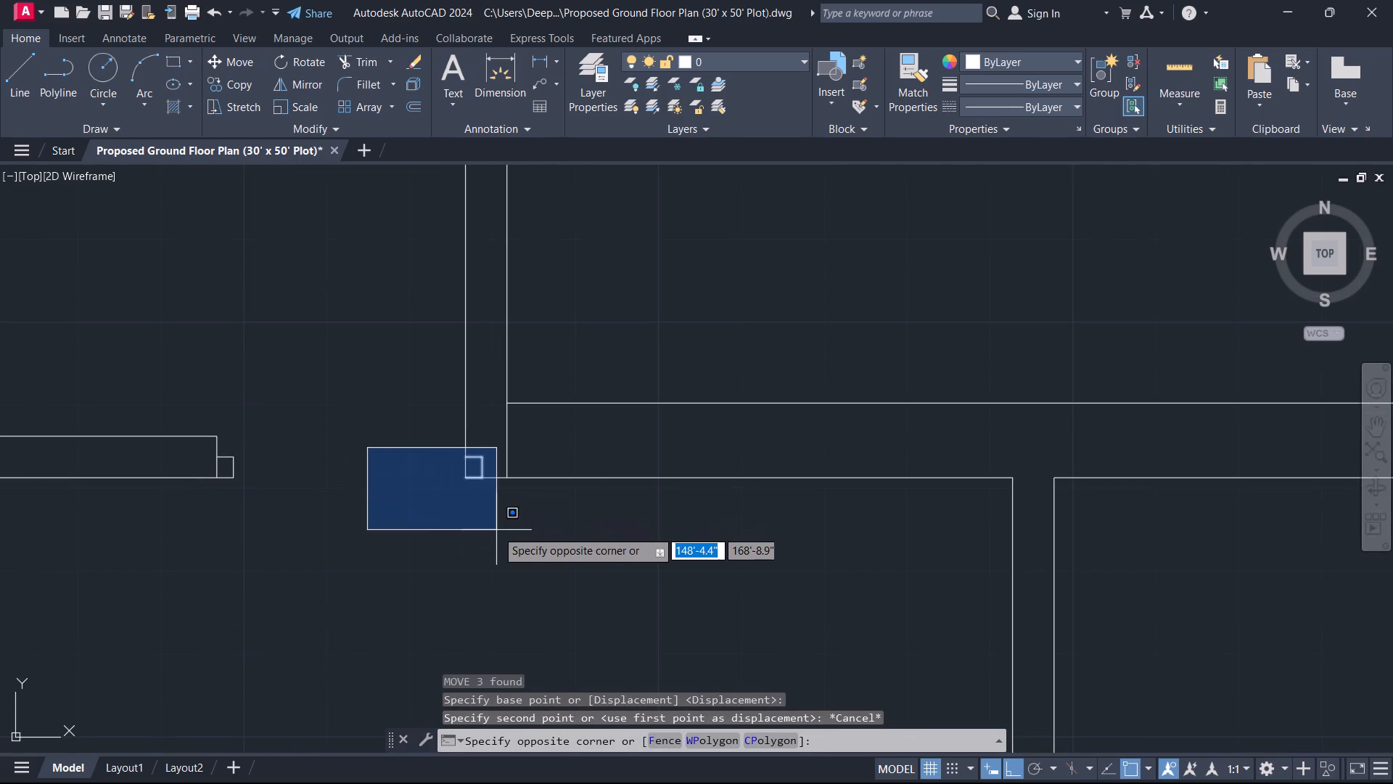
pyautogui.click(496, 530)
pyautogui.press('m')
pyautogui.write('i')
pyautogui.press('space')
pyautogui.scroll(2, 461, 435)
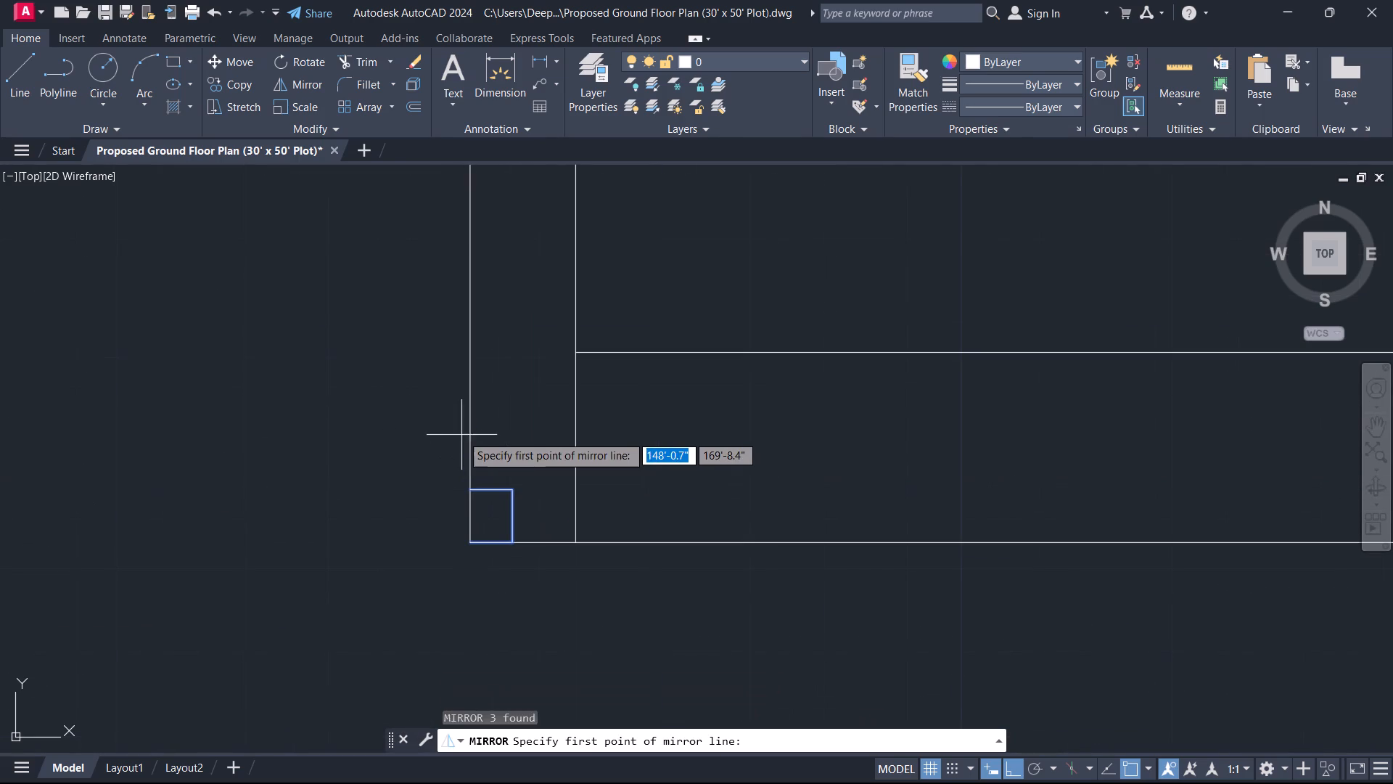
pyautogui.click(461, 435)
pyautogui.click(469, 505)
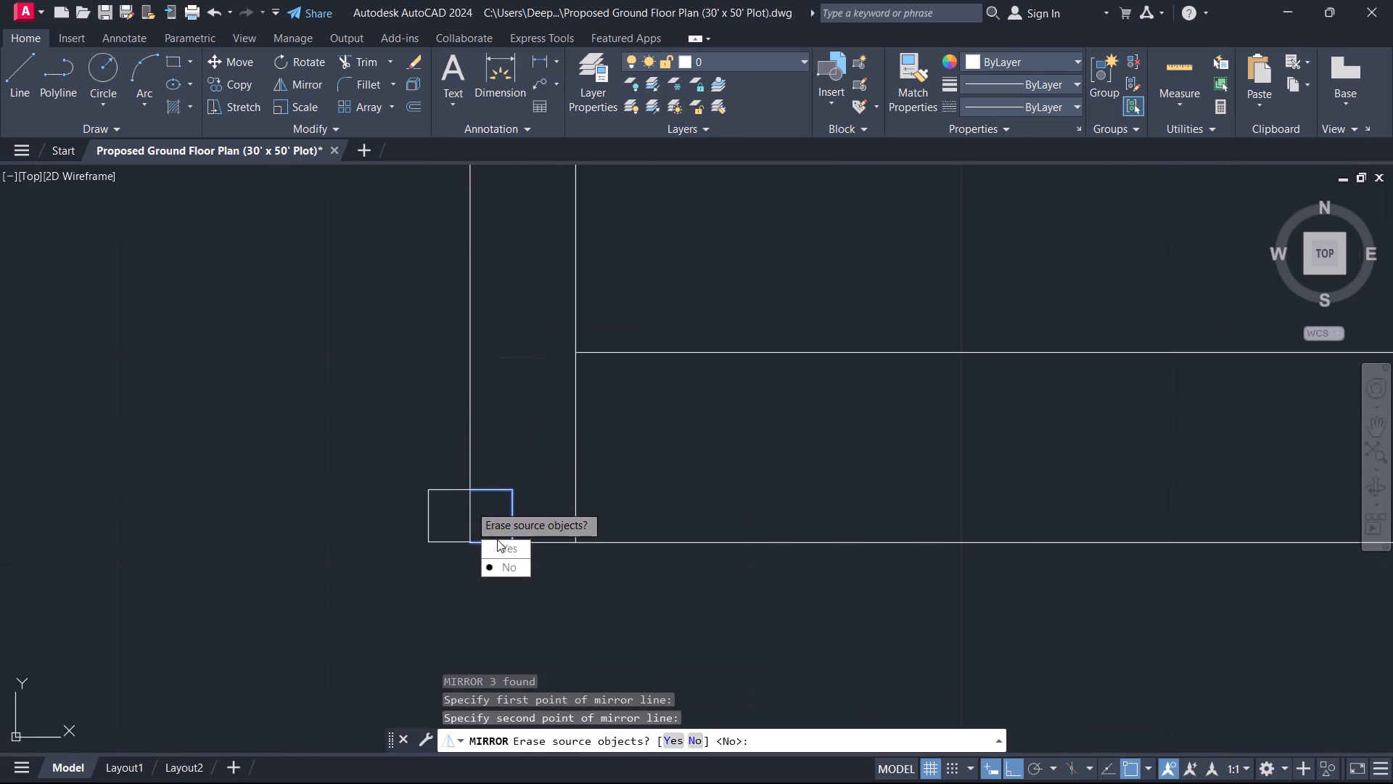
pyautogui.moveTo(499, 541); pyautogui.dragTo(469, 505)
pyautogui.press('Escape')
# Draw a 2'-2" horizontal line across the door opening between the upper inner corners of the two frame pieces.
pyautogui.moveTo(470, 505); pyautogui.dragTo(602, 452, button='middle')
pyautogui.scroll(-3, 602, 452)
pyautogui.scroll(1, 506, 425)
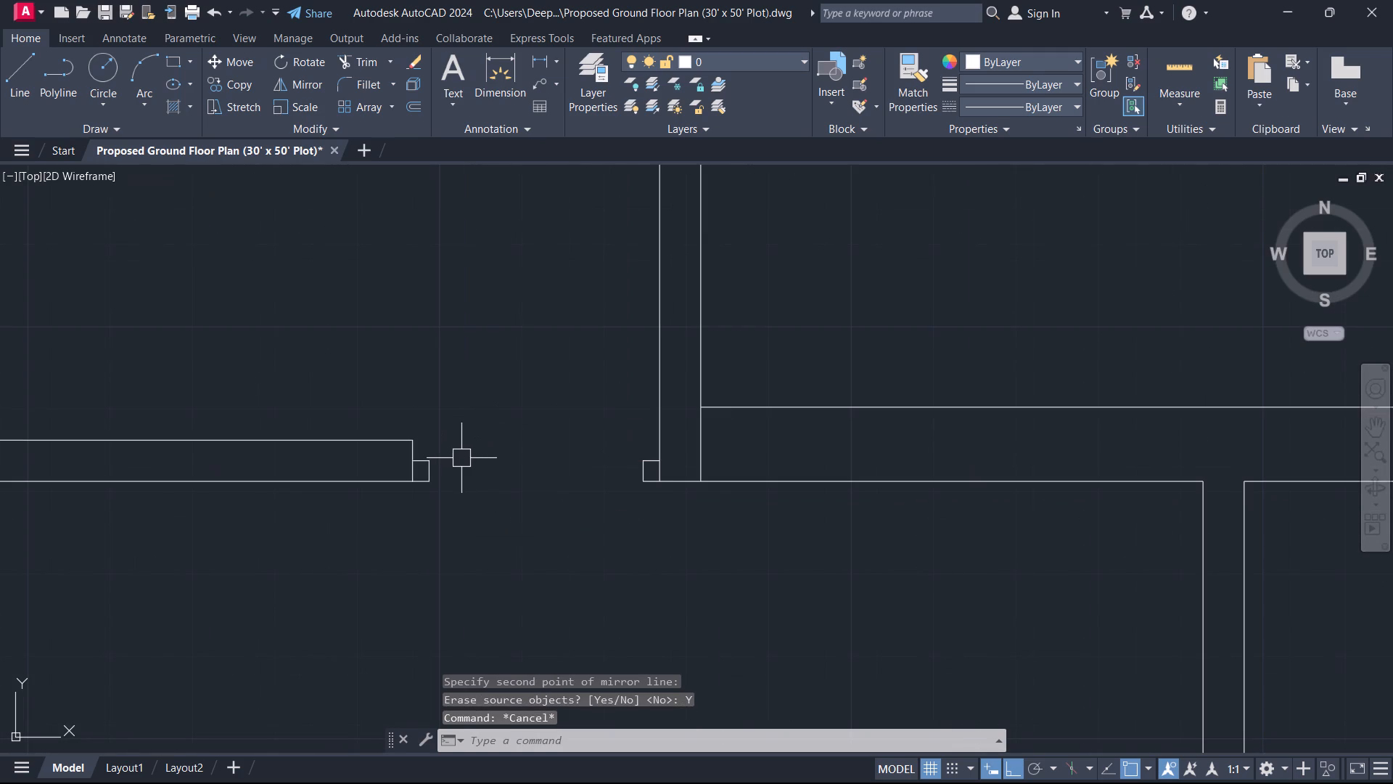
pyautogui.press('l')
pyautogui.press('space')
pyautogui.click(430, 455)
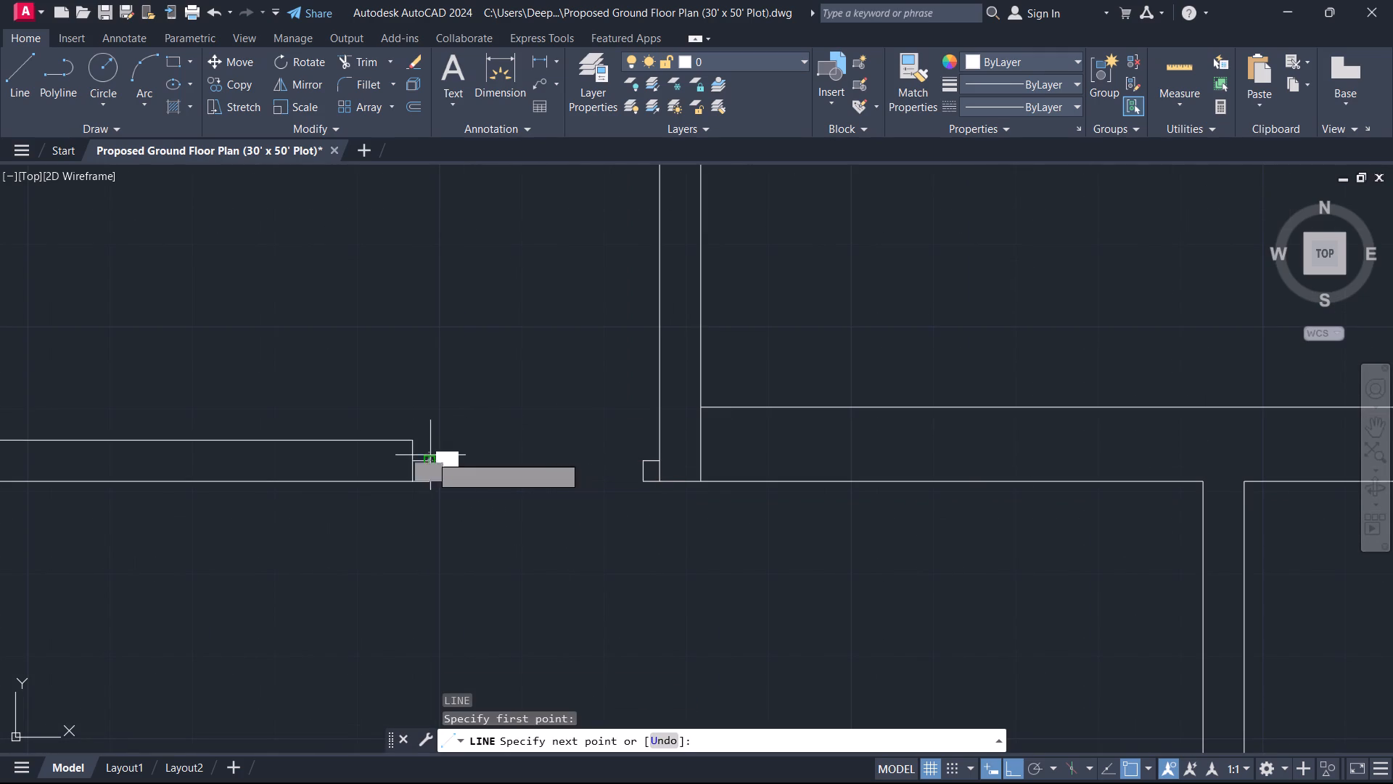
pyautogui.click(642, 456)
pyautogui.press('Escape')
# Offset the line across the door opening 1.5" to the south for the door leaf thickness.
pyautogui.write('o')
pyautogui.press('space')
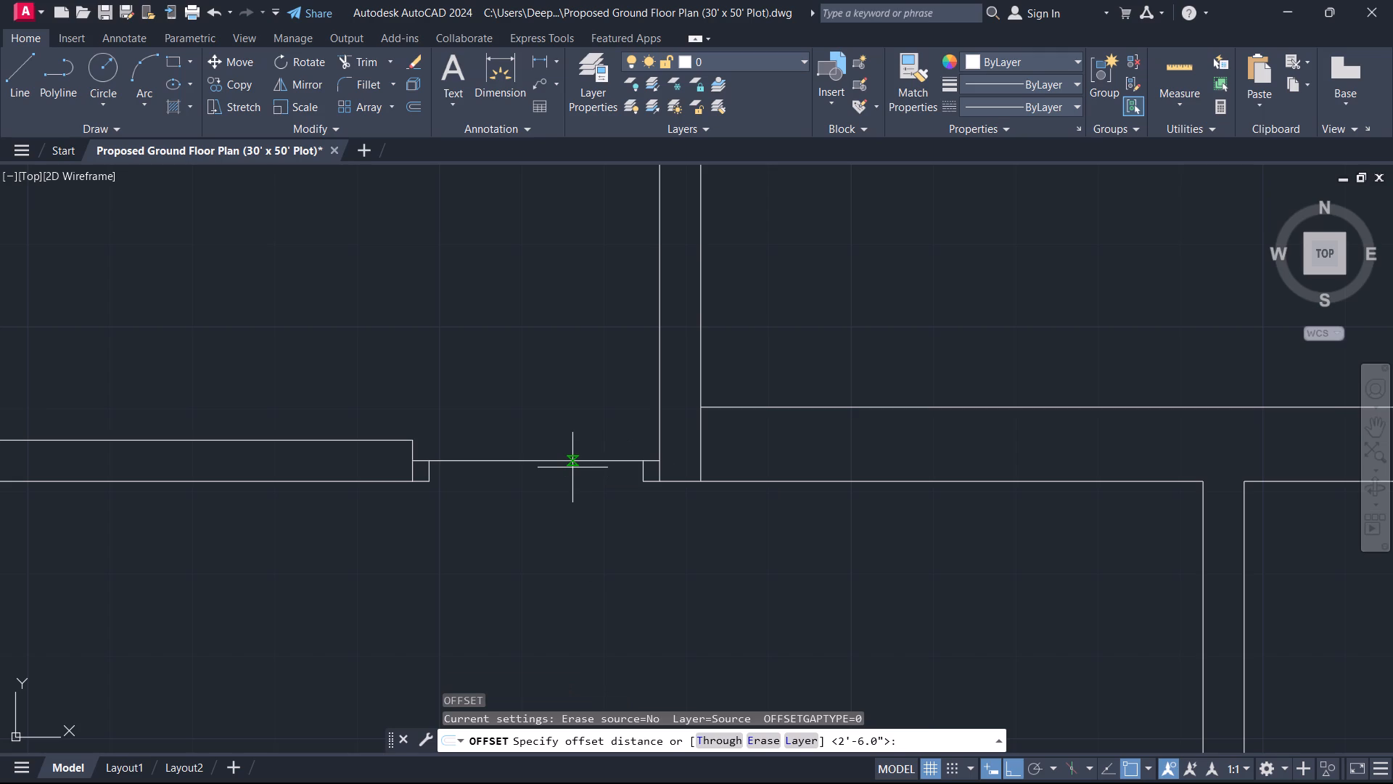
pyautogui.write('1.5')
pyautogui.press('Return')
pyautogui.moveTo(572, 467); pyautogui.dragTo(562, 465)
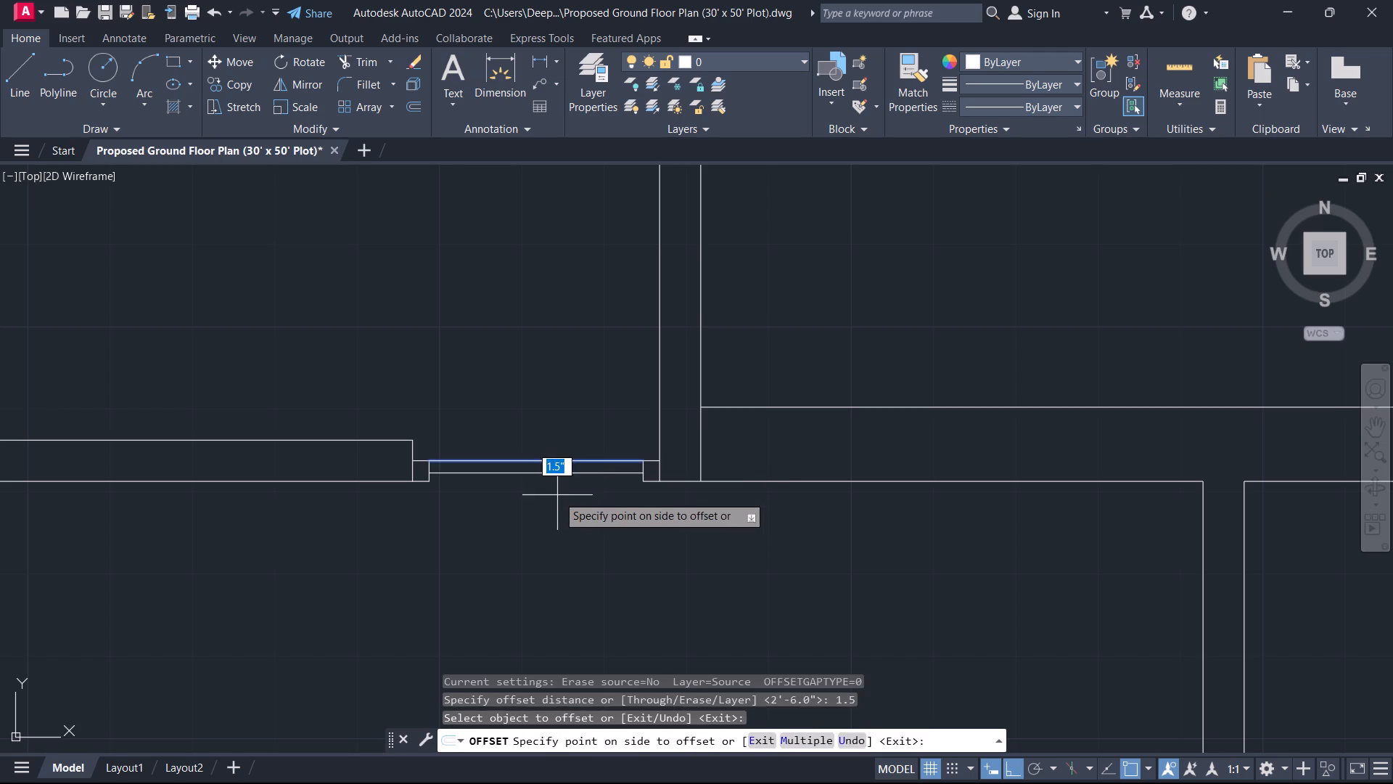
pyautogui.click(556, 498)
pyautogui.press('Escape')
# Rotate both door leaf lines about the upper line's east endpoint to stand vertical, extending north alongside the partition.
pyautogui.click(550, 487)
pyautogui.click(503, 436)
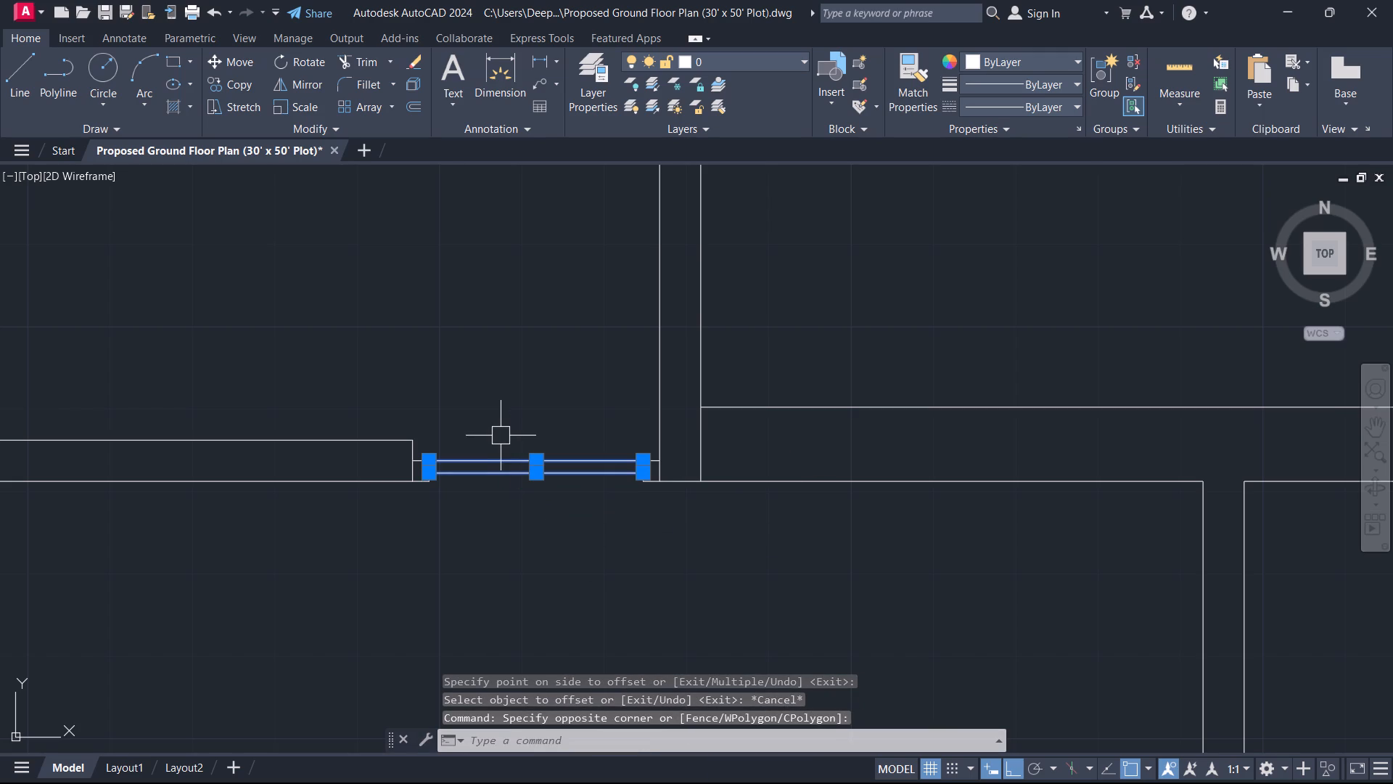
pyautogui.press('r')
pyautogui.press('o')
pyautogui.press('space')
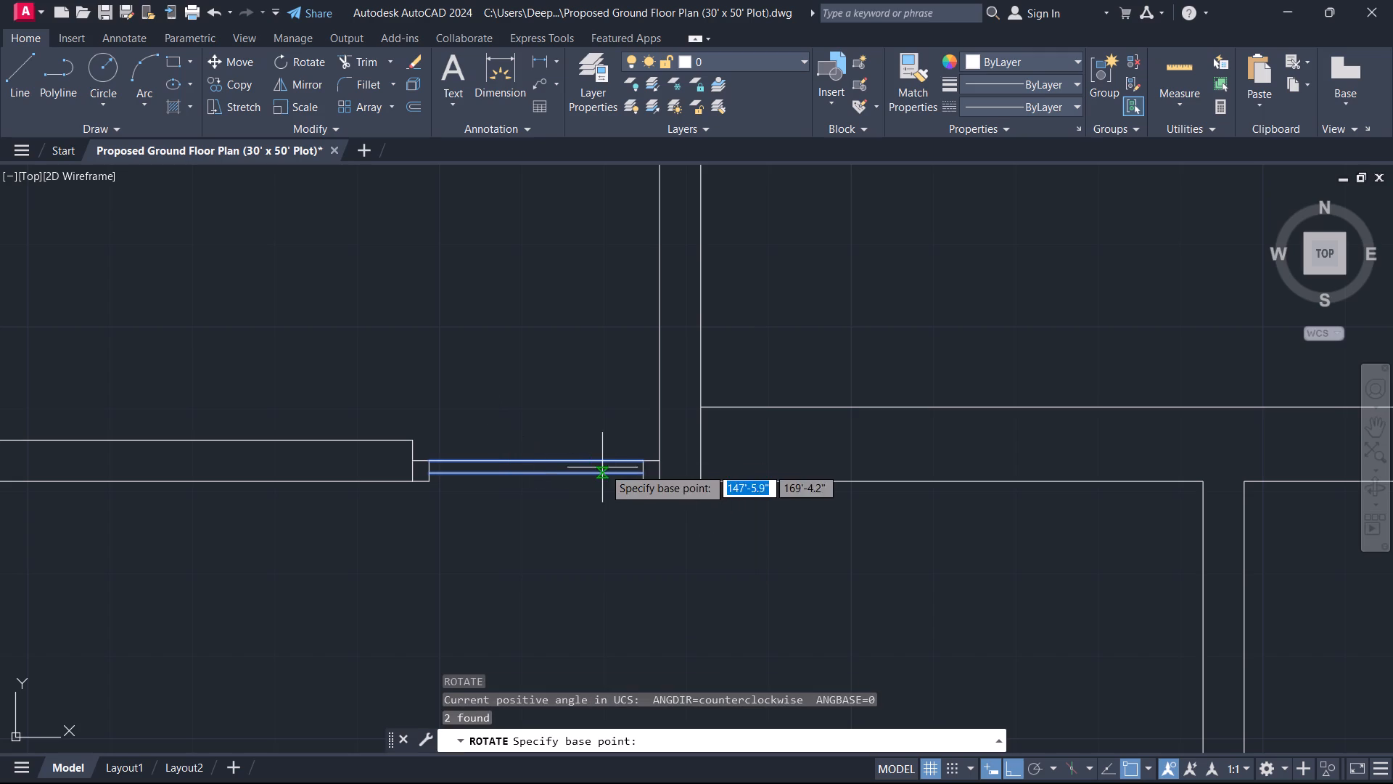
pyautogui.click(641, 457)
pyautogui.click(644, 552)
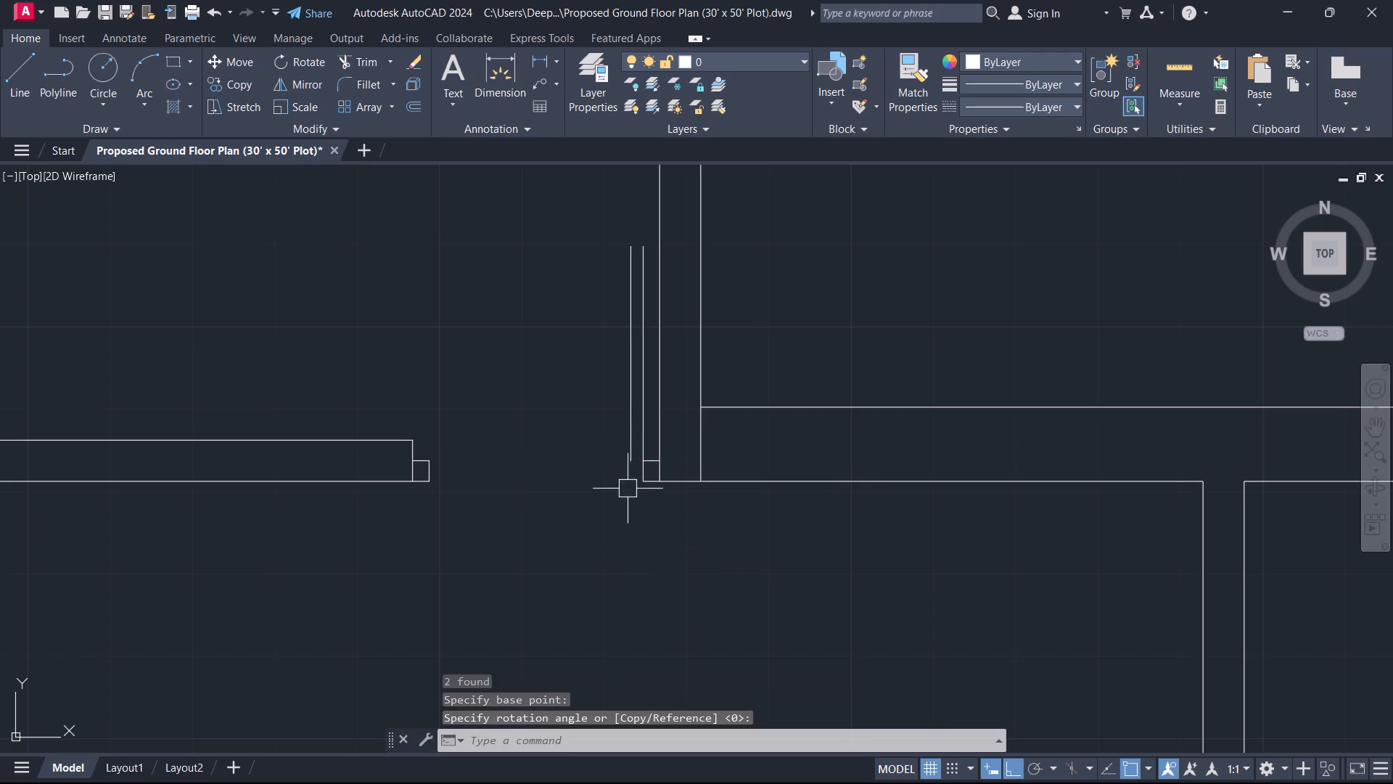
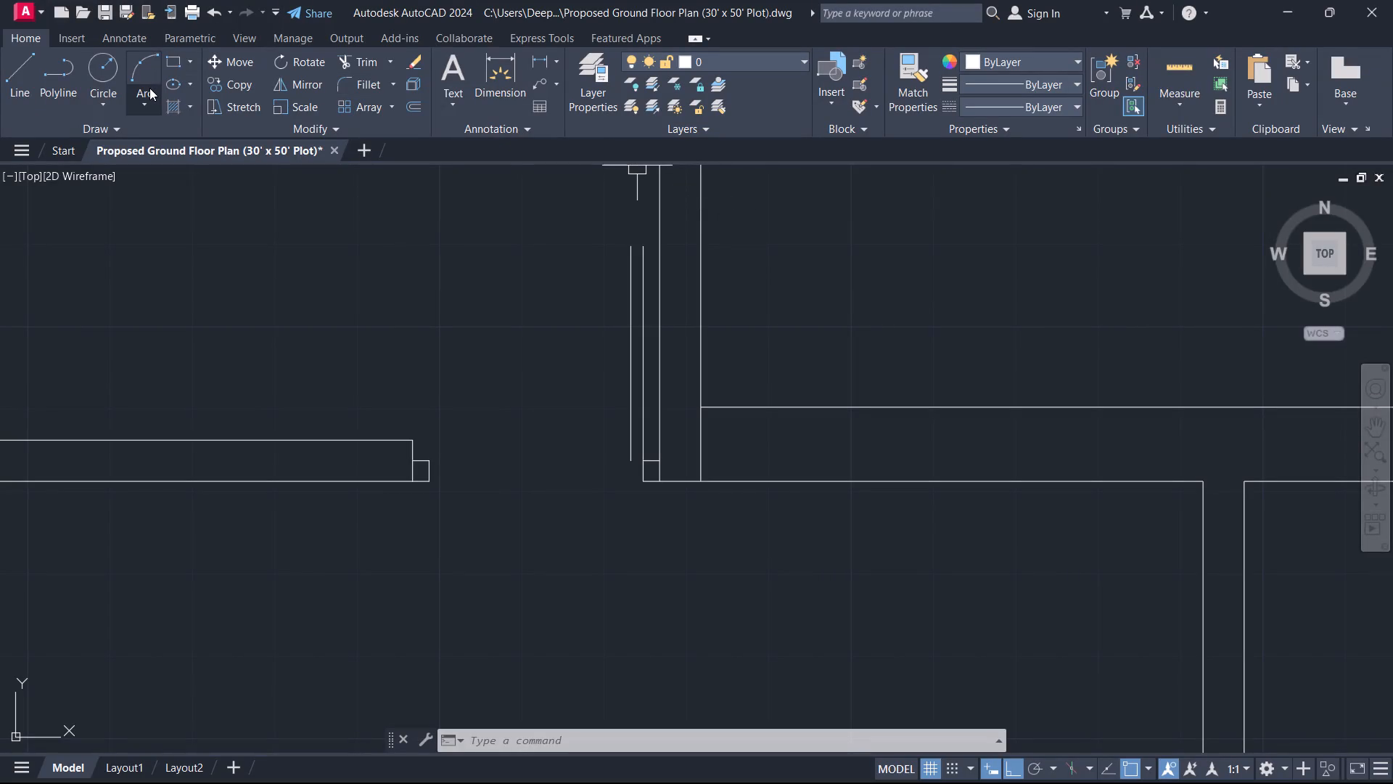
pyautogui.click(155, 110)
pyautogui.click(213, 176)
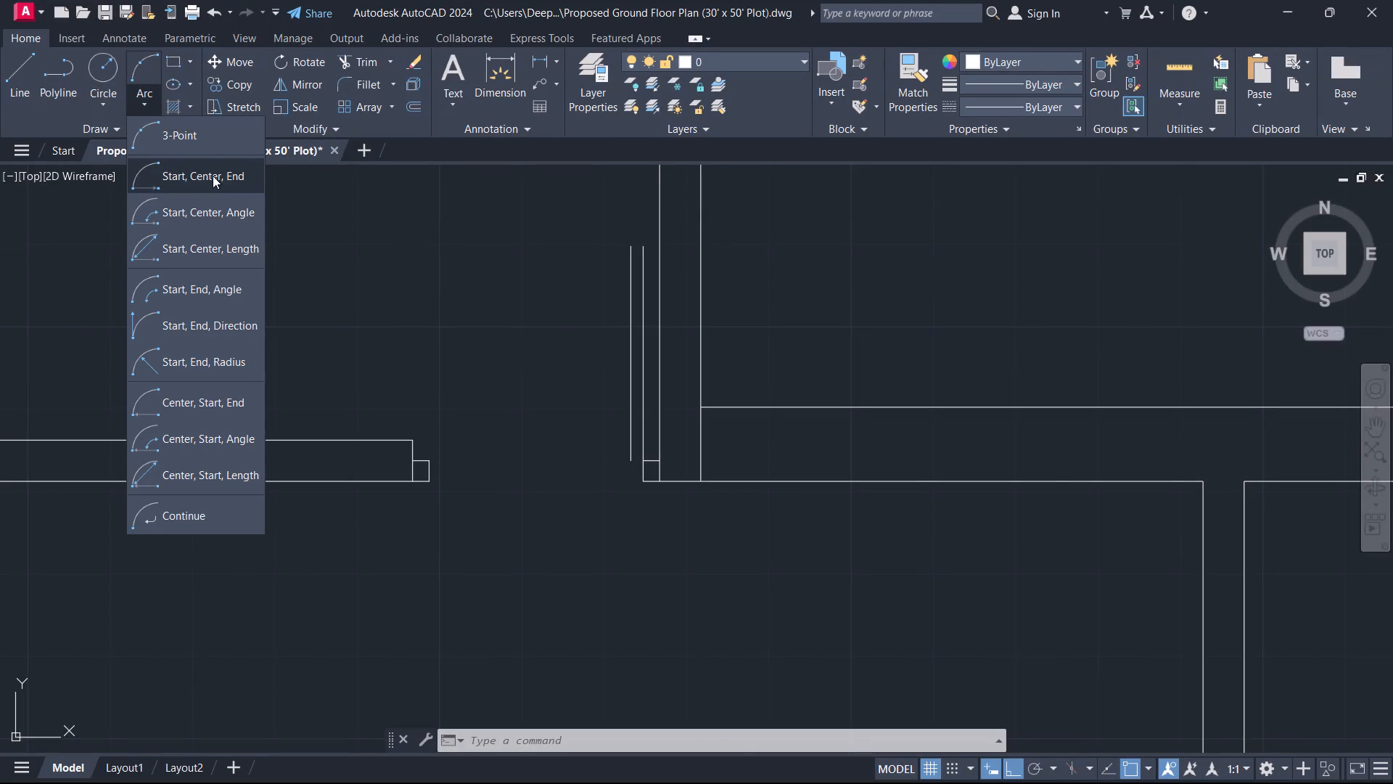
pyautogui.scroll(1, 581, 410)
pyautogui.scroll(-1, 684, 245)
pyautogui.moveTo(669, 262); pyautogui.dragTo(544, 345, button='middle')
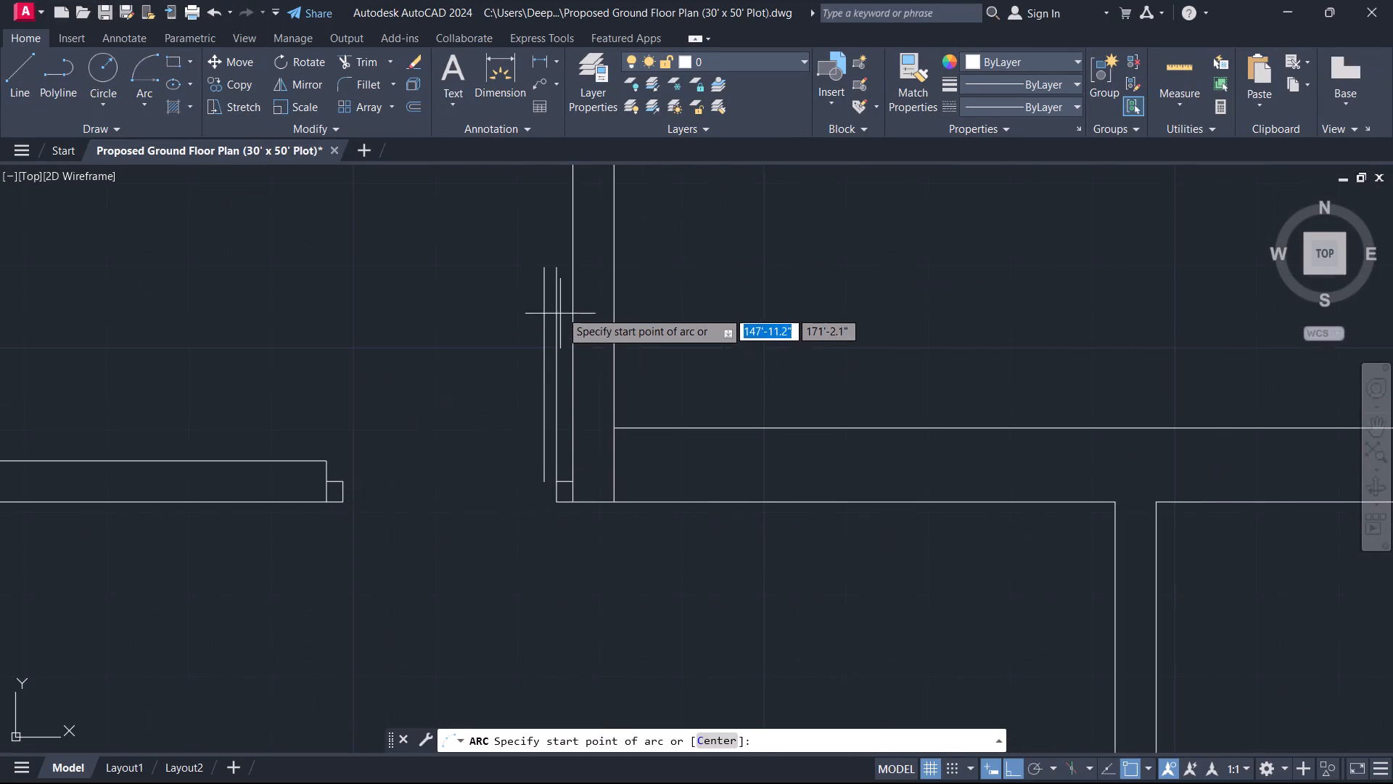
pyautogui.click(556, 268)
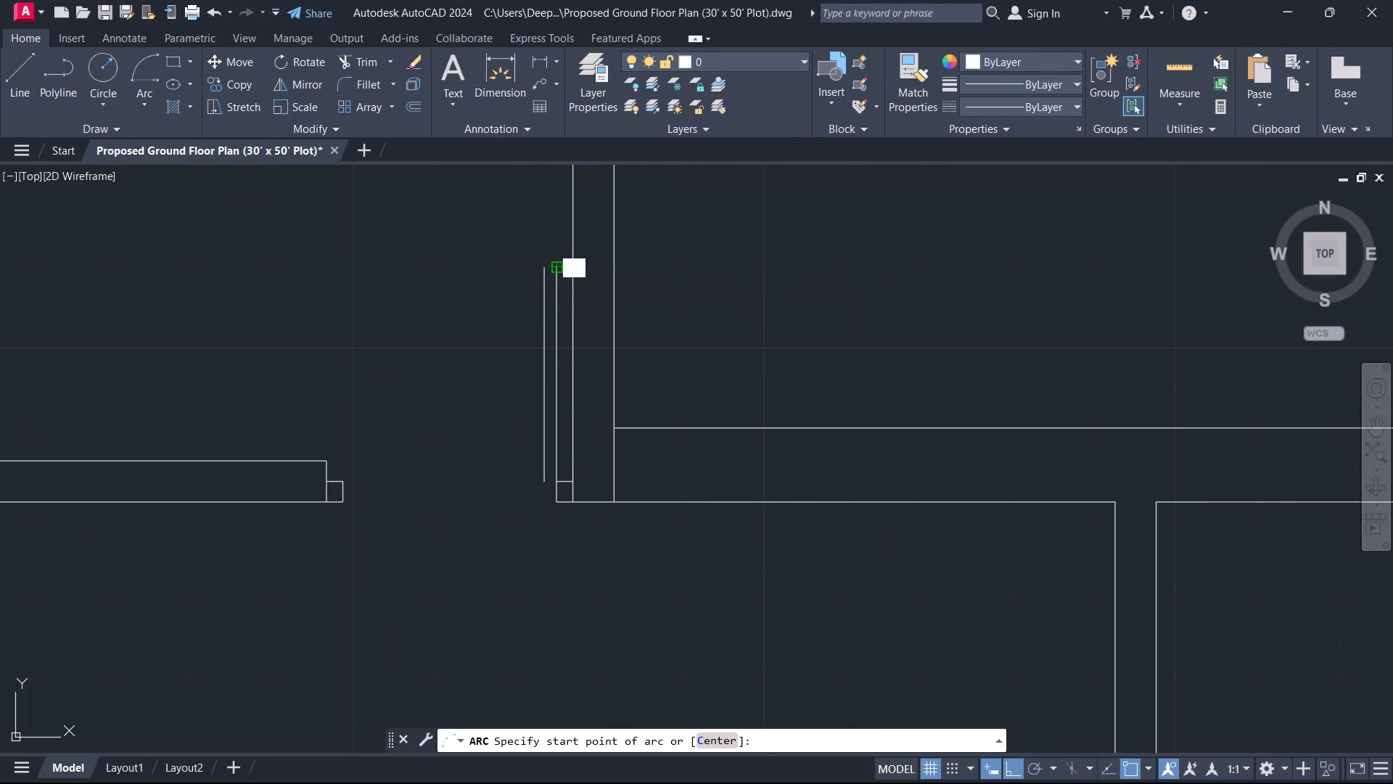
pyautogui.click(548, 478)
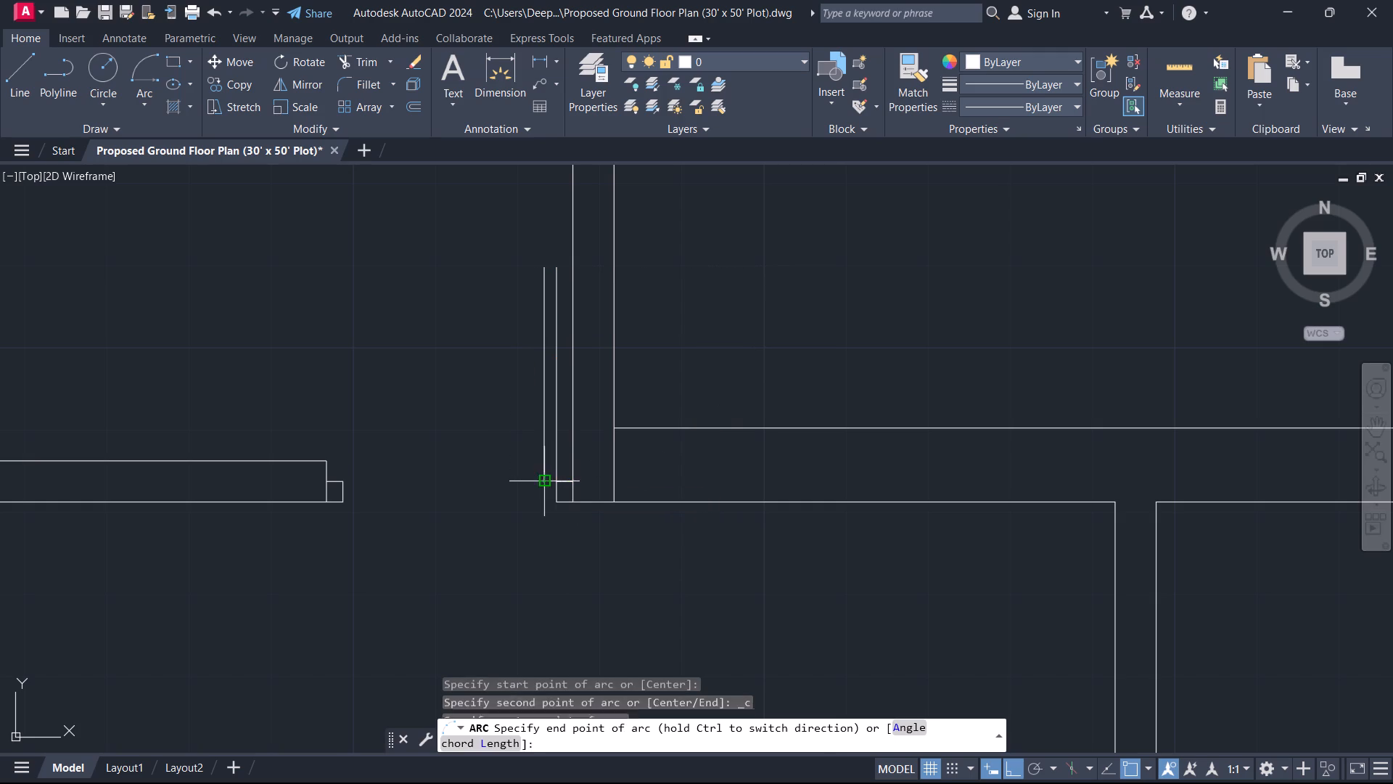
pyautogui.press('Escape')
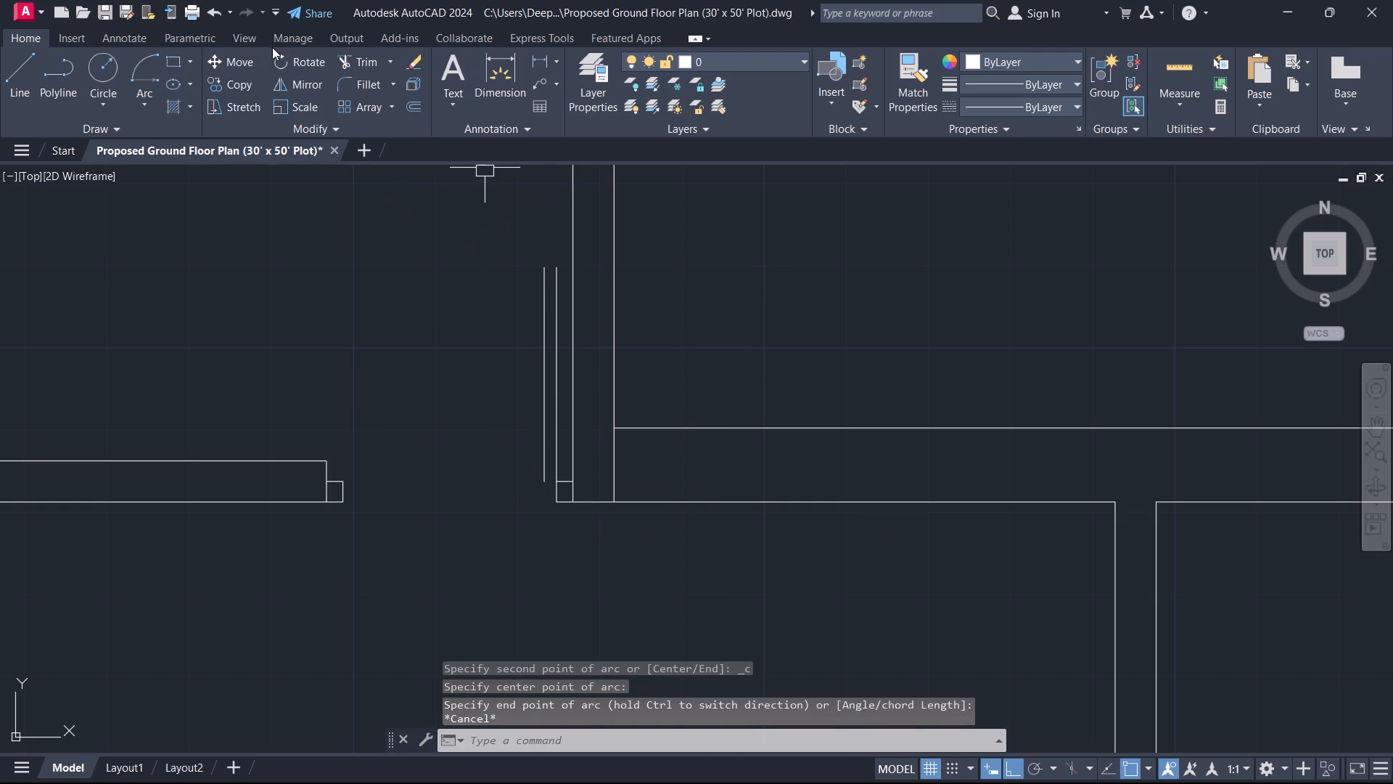
# Draw a Start, Center, End arc from the east leaf line's north end, centred on its south end, to the west frame's upper inner corner.
pyautogui.click(151, 78)
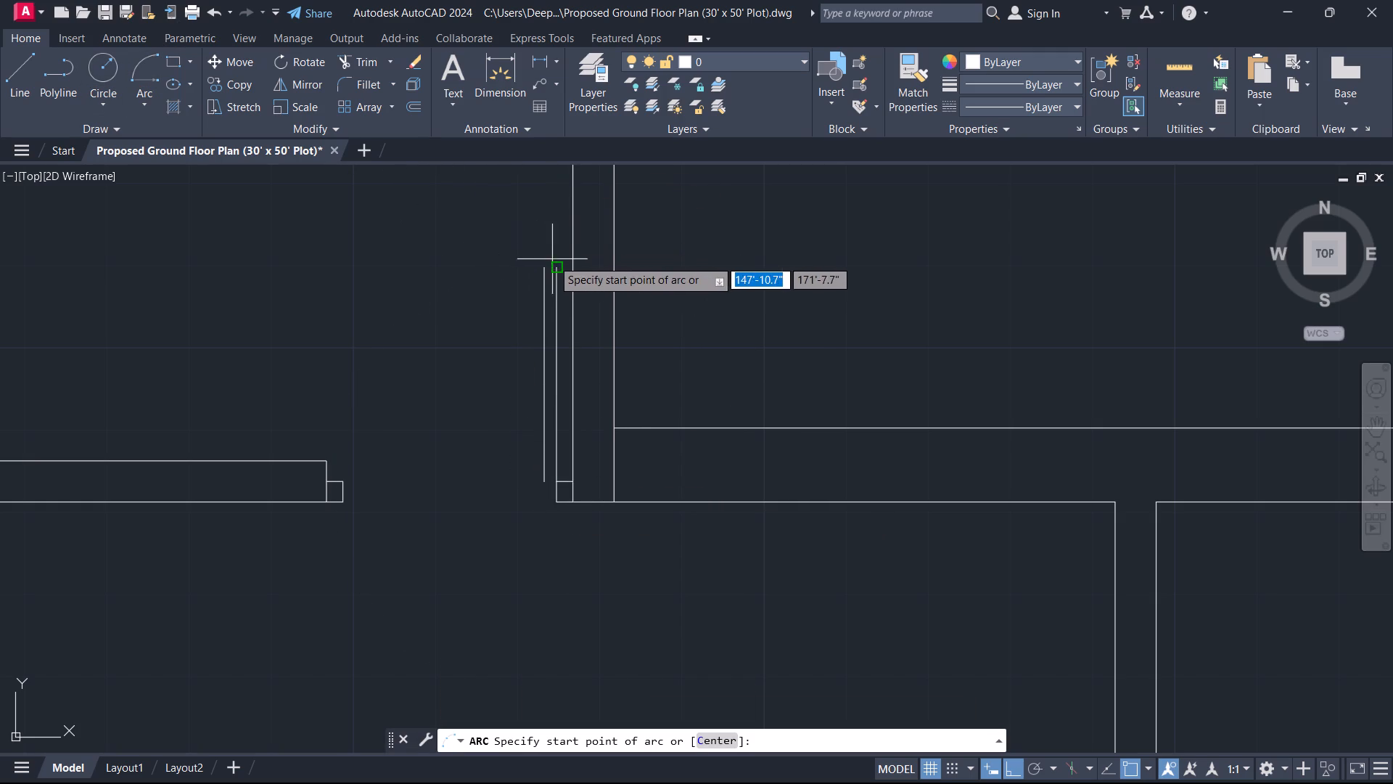
pyautogui.moveTo(559, 261); pyautogui.dragTo(556, 275)
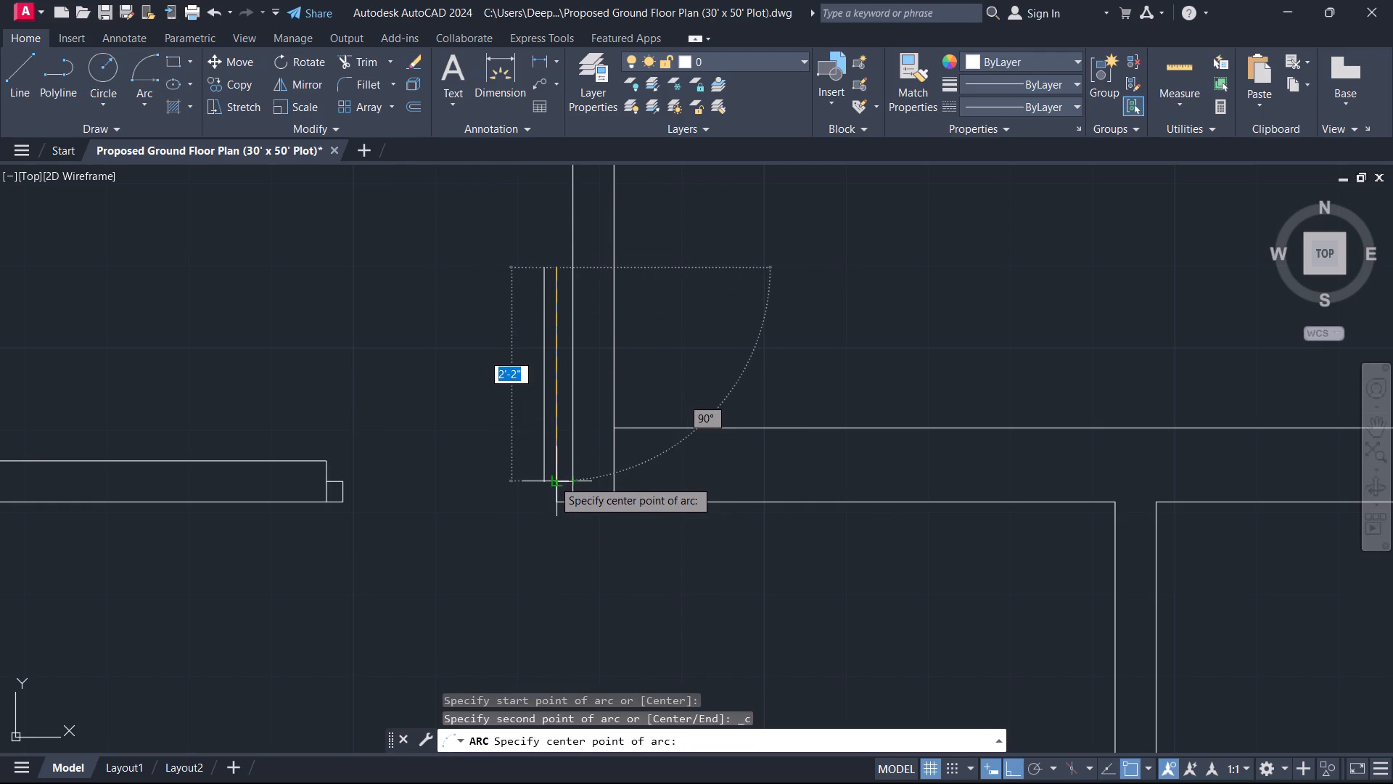
pyautogui.click(553, 480)
pyautogui.click(351, 480)
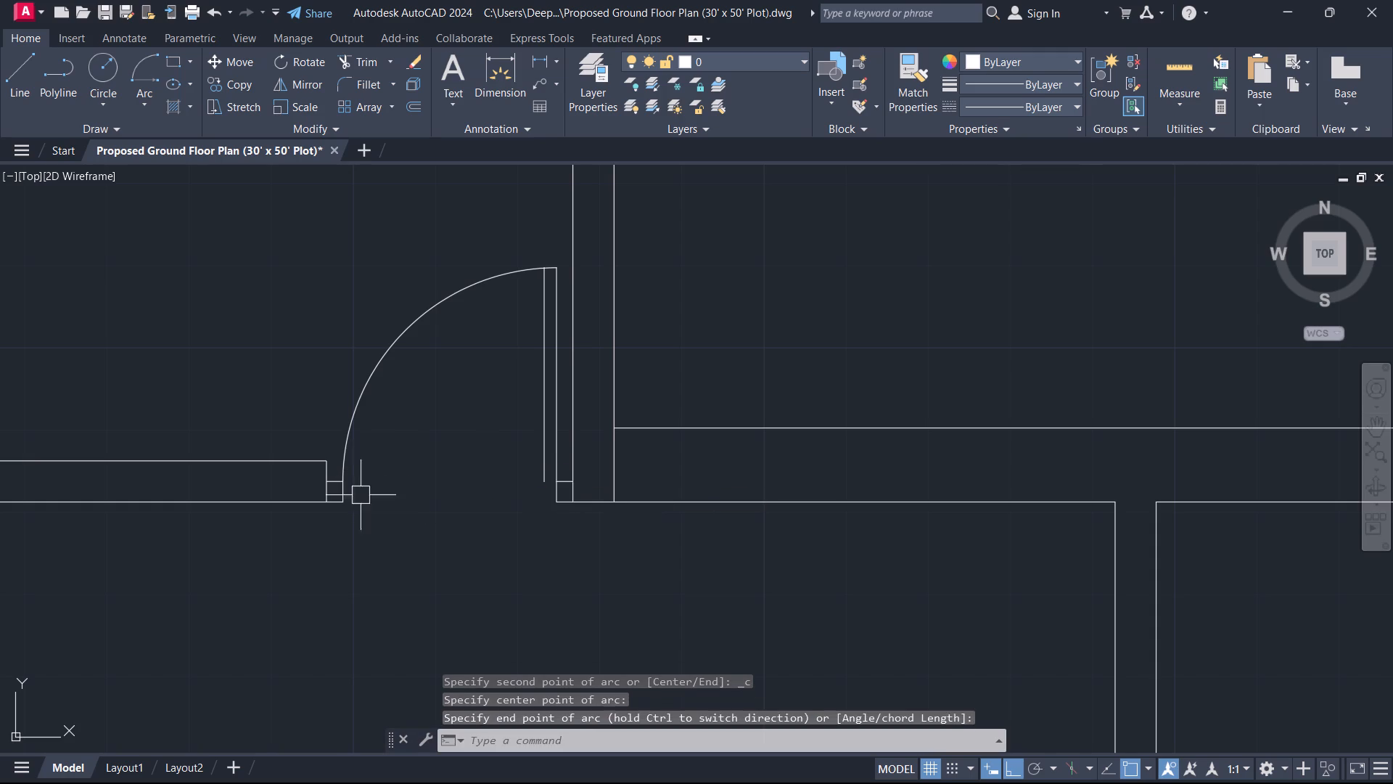
# Draw a short horizontal line closing the door leaf's south end between its two vertical lines.
pyautogui.moveTo(497, 352); pyautogui.dragTo(453, 363, button='middle')
pyautogui.scroll(1, 483, 299)
pyautogui.moveTo(482, 298); pyautogui.dragTo(466, 327, button='middle')
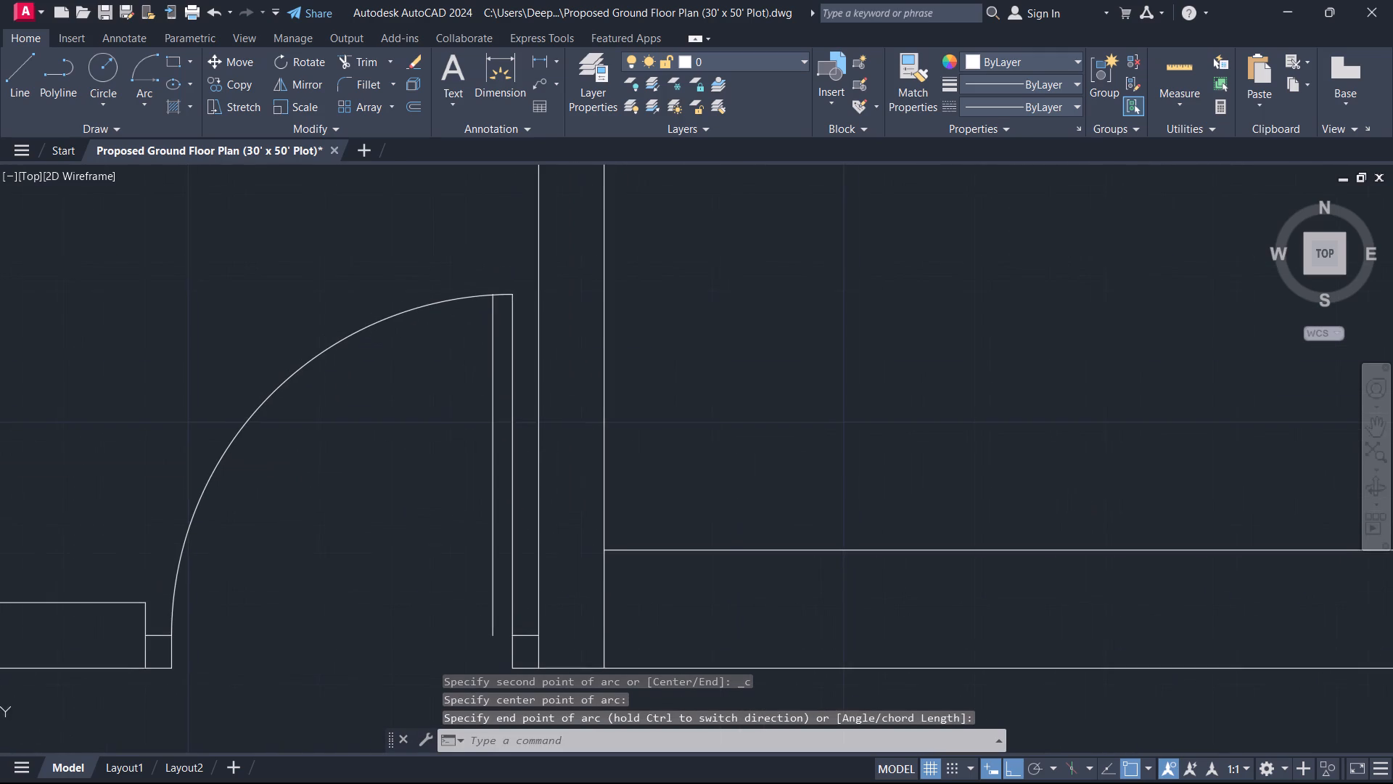
pyautogui.press('l')
pyautogui.press('space')
pyautogui.scroll(2, 526, 621)
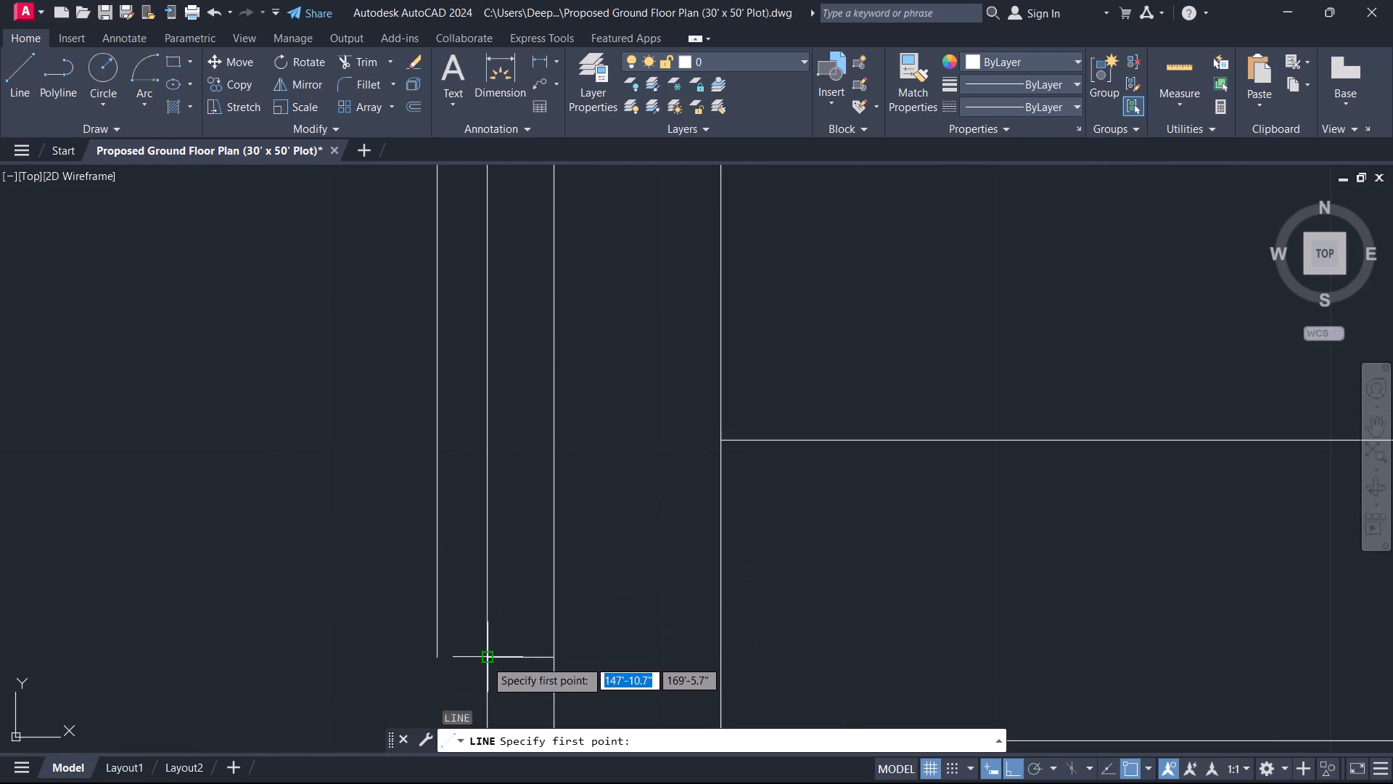
pyautogui.click(485, 660)
pyautogui.click(437, 653)
pyautogui.press('Escape')
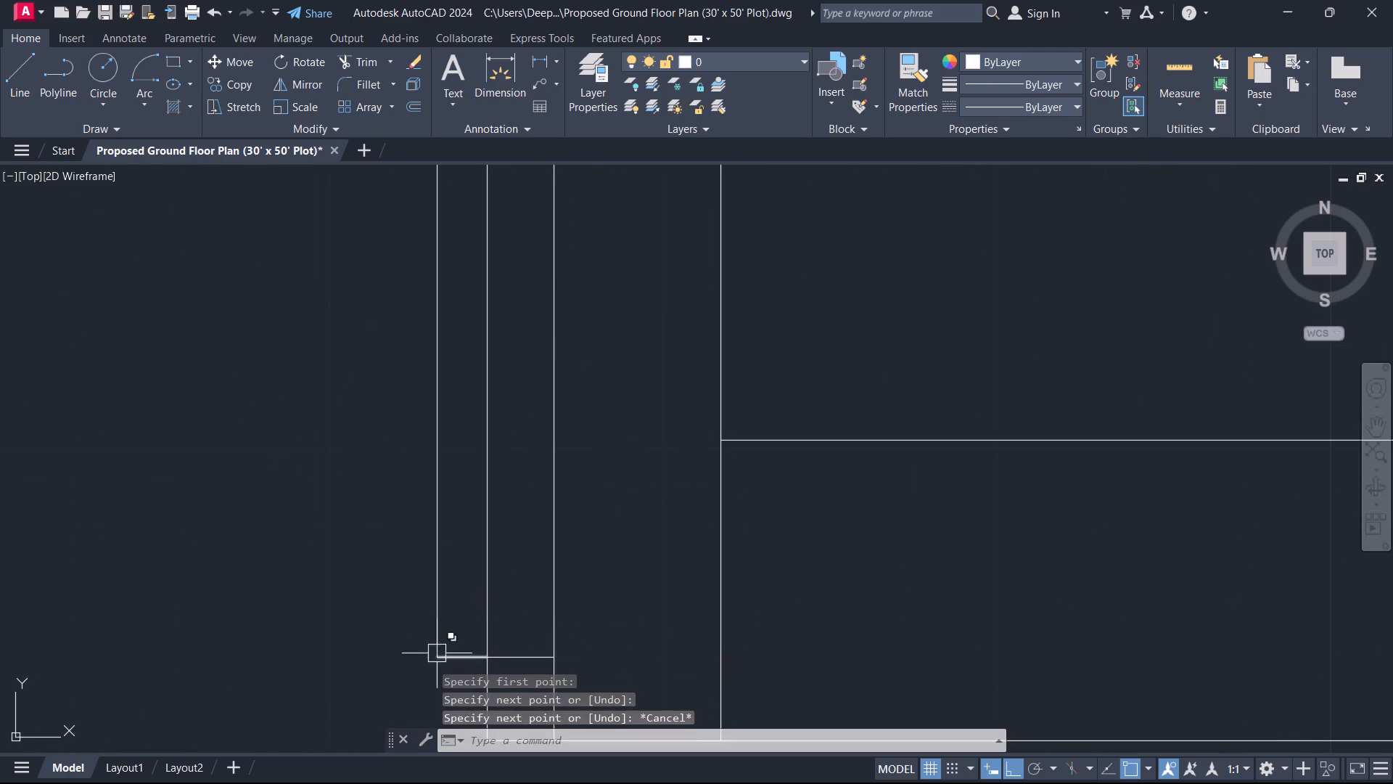
# Trim the part of the west leaf line that projects north of the door swing arc.
pyautogui.scroll(-4, 422, 541)
pyautogui.scroll(4, 422, 404)
pyautogui.scroll(7, 437, 532)
pyautogui.moveTo(428, 571); pyautogui.dragTo(427, 568, button='middle')
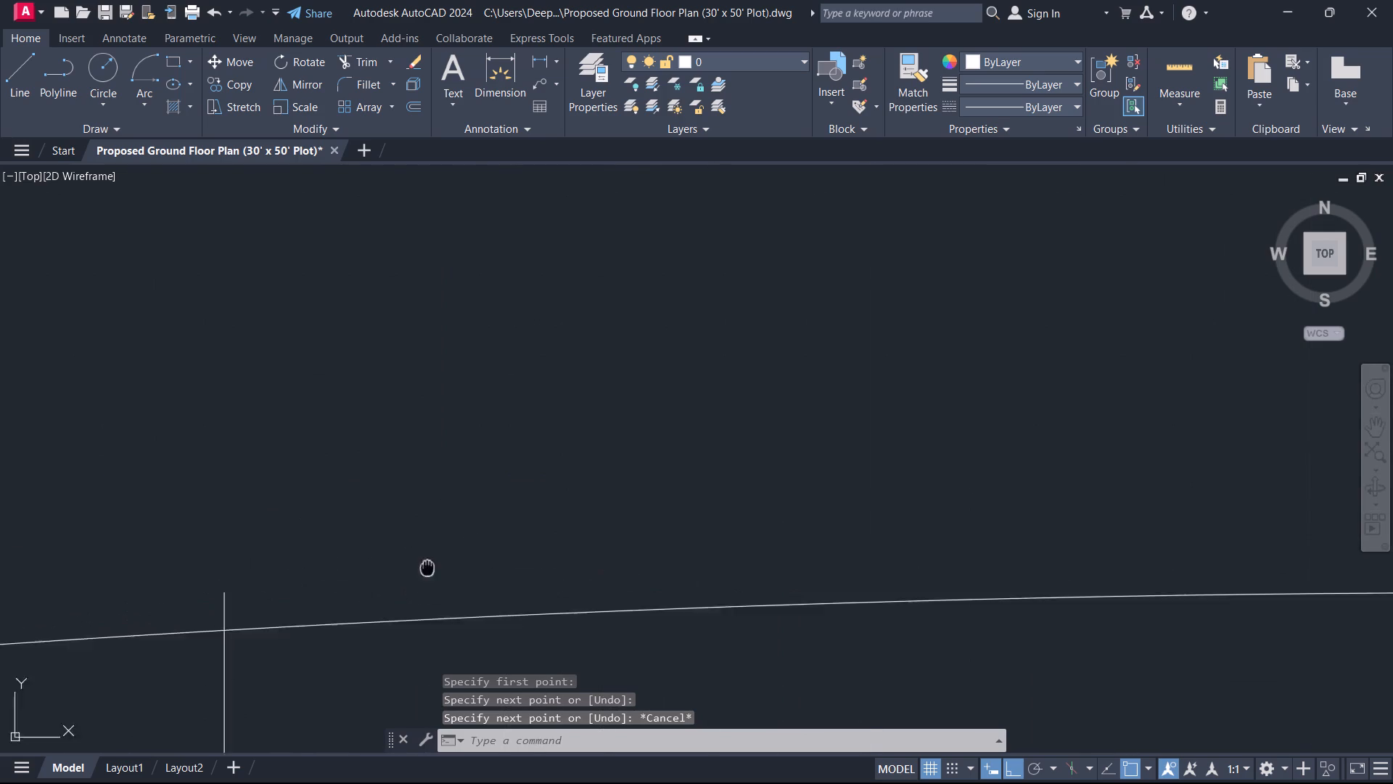
pyautogui.moveTo(427, 568); pyautogui.dragTo(700, 354, button='middle')
pyautogui.press('t')
pyautogui.press('r')
pyautogui.press('space')
pyautogui.moveTo(527, 383); pyautogui.dragTo(519, 382)
pyautogui.click(417, 401)
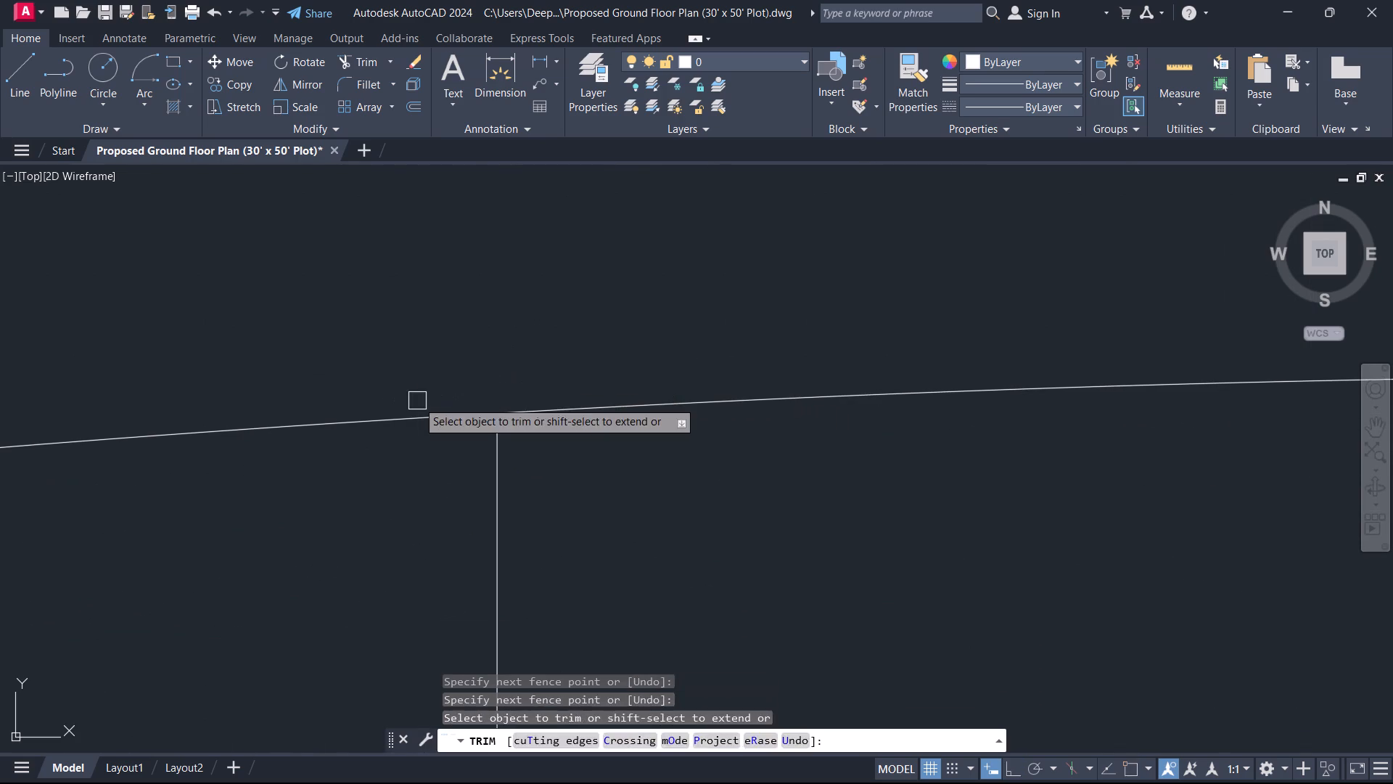
pyautogui.press('Escape')
# Offset the south line of the wall west of the door 12' to the south.
pyautogui.scroll(-10, 462, 372)
pyautogui.scroll(-3, 552, 539)
pyautogui.moveTo(552, 541); pyautogui.dragTo(515, 280, button='middle')
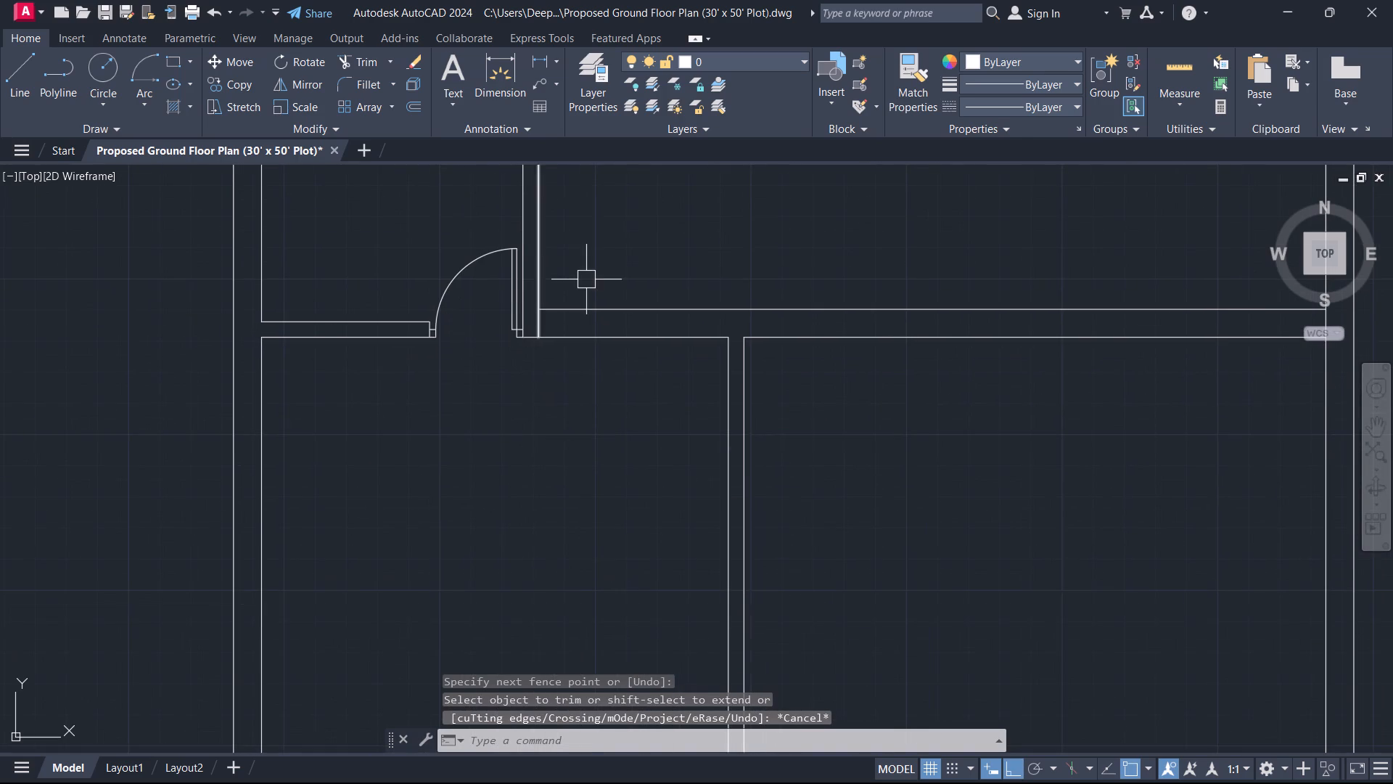
pyautogui.scroll(-1, 574, 349)
pyautogui.moveTo(574, 349); pyautogui.dragTo(710, 461, button='middle')
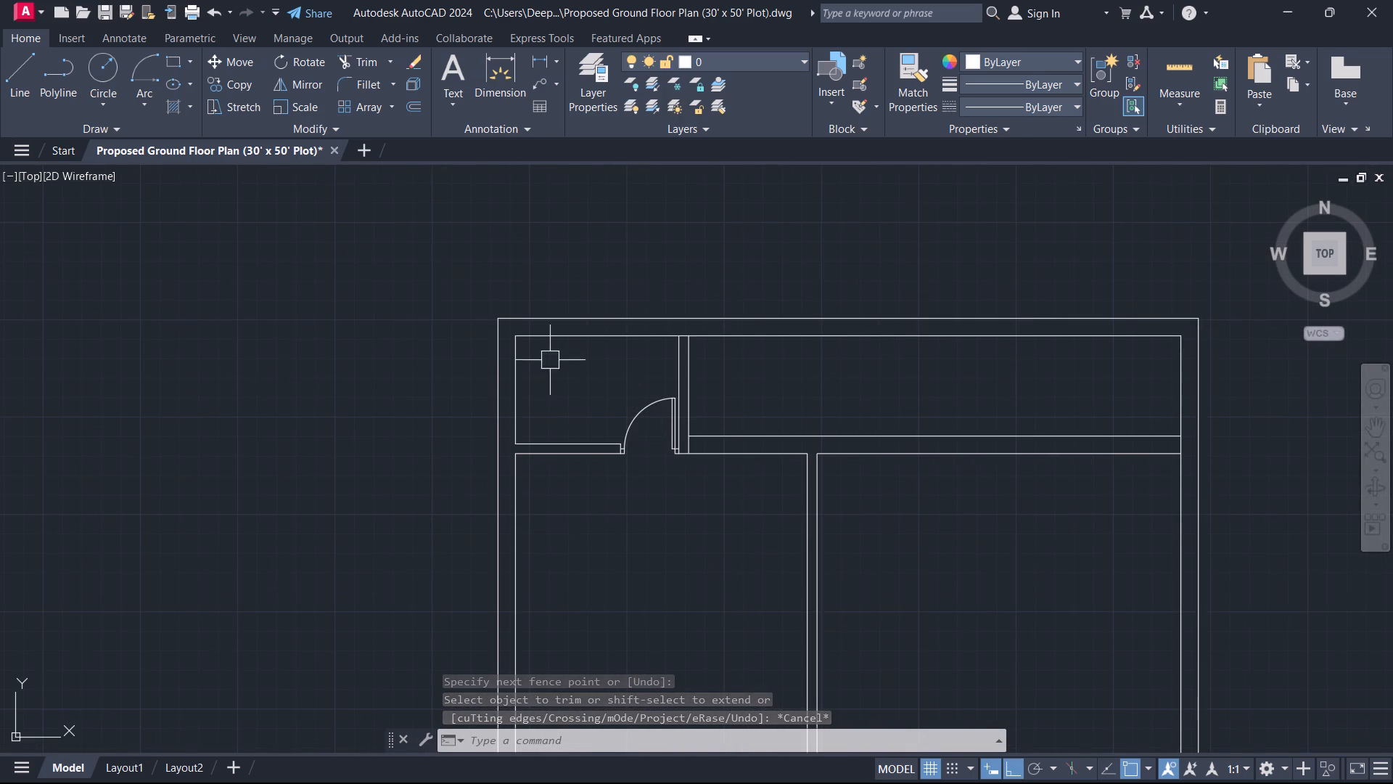
pyautogui.moveTo(584, 458); pyautogui.dragTo(519, 194, button='middle')
pyautogui.scroll(-1, 605, 301)
pyautogui.moveTo(605, 300); pyautogui.dragTo(514, 437, button='middle')
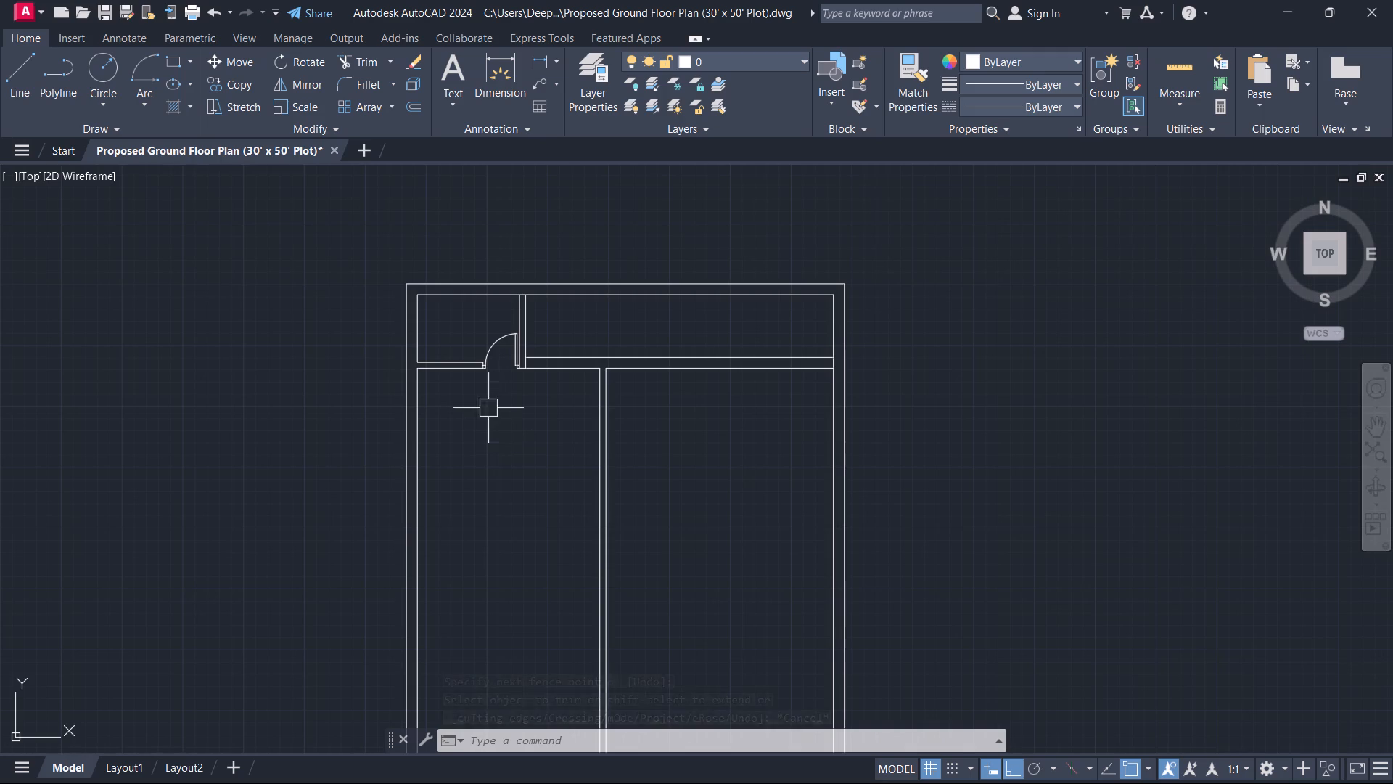
pyautogui.scroll(1, 480, 386)
pyautogui.write('o')
pyautogui.press('space')
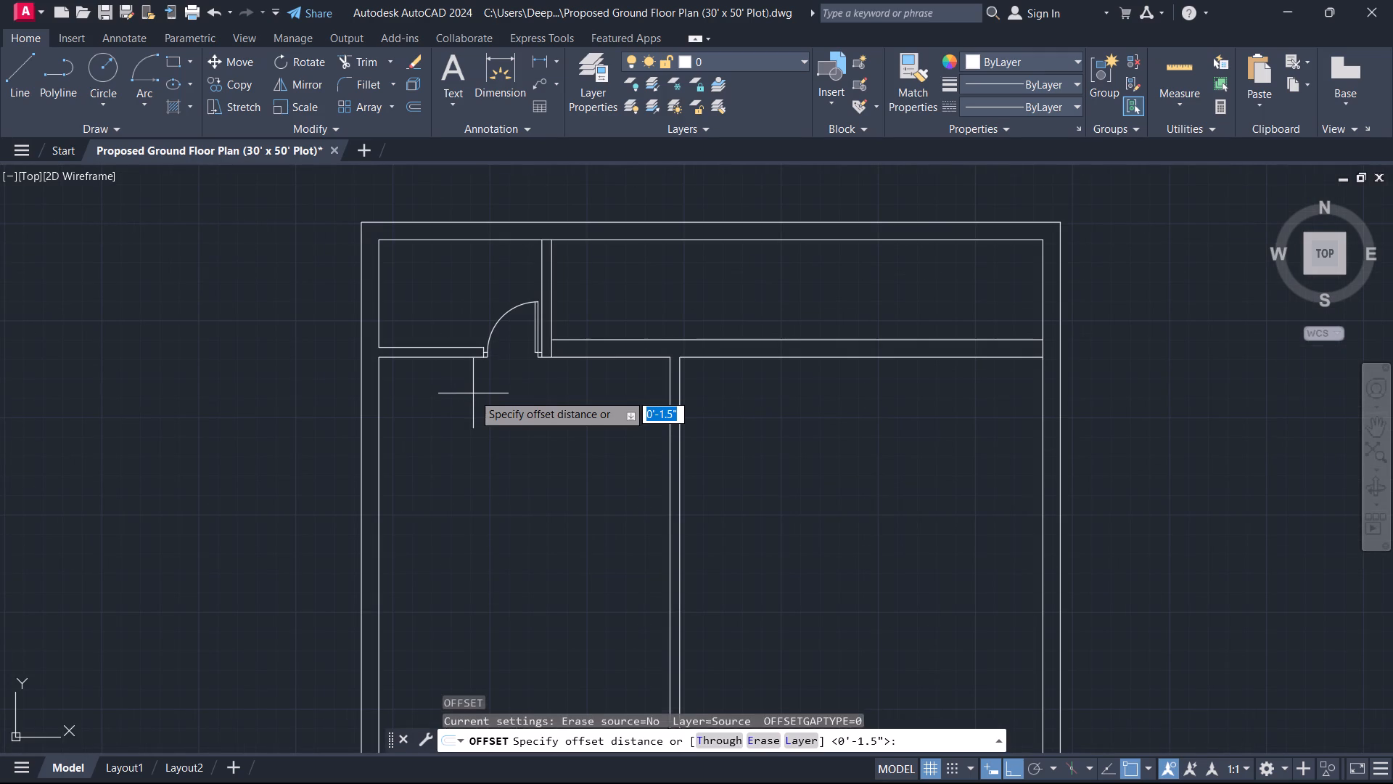
pyautogui.press('1')
pyautogui.press('2')
pyautogui.press("'")
pyautogui.press('Return')
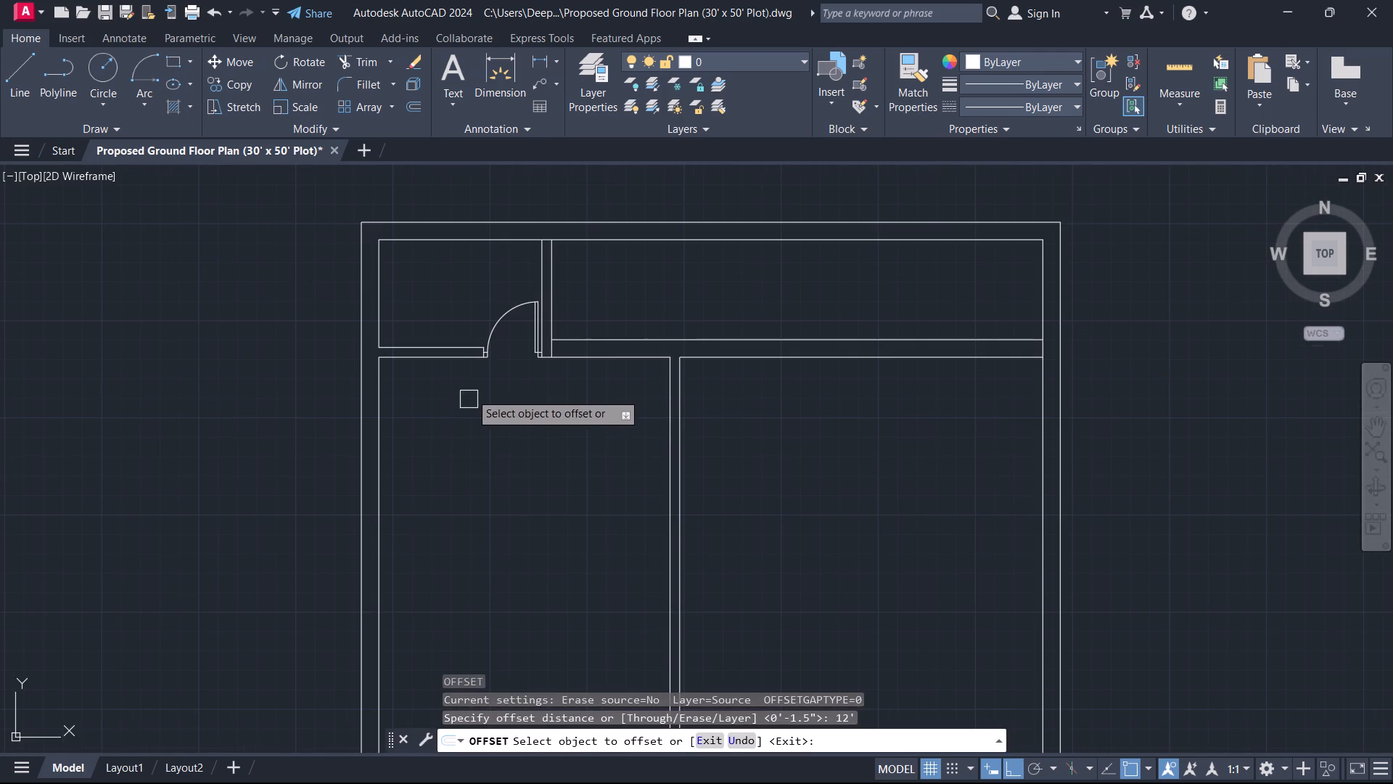
pyautogui.click(439, 362)
pyautogui.click(440, 385)
pyautogui.press('Escape')
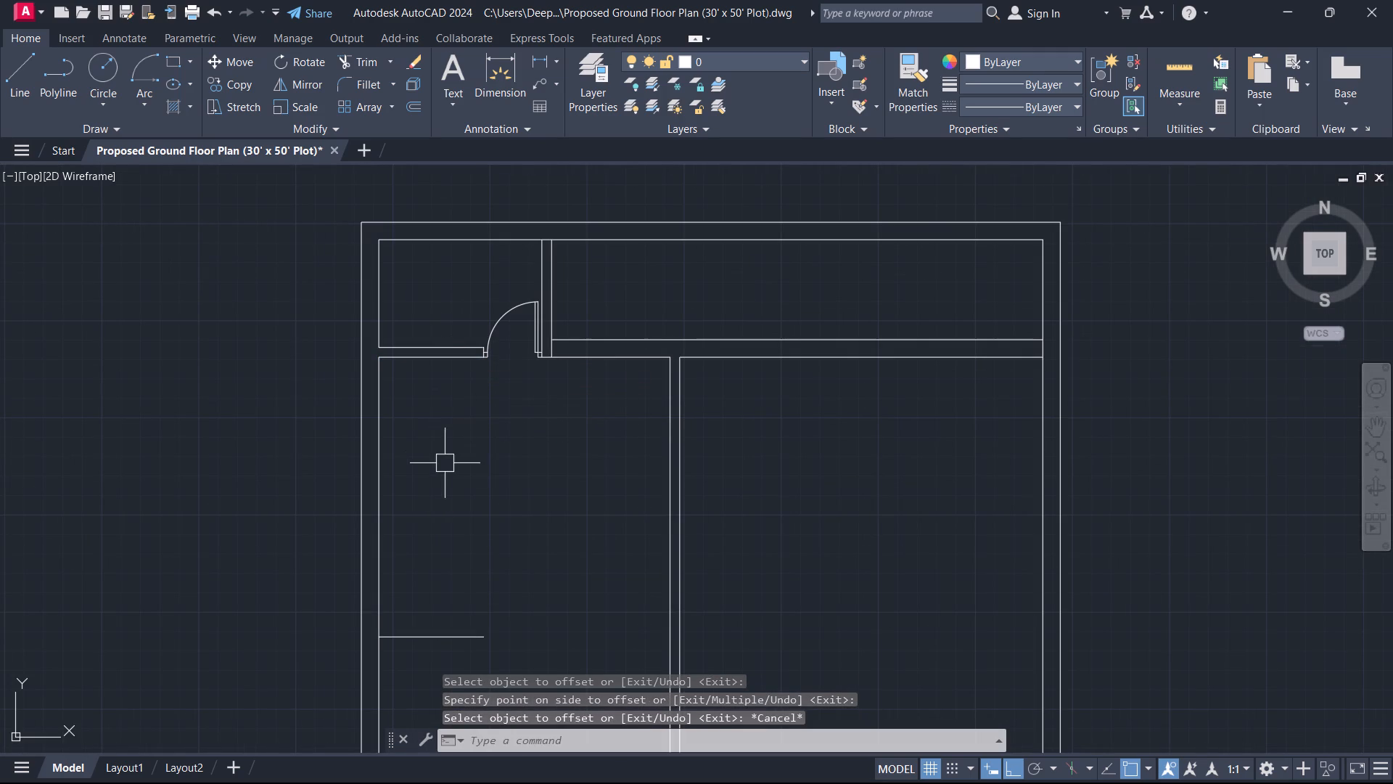
# Extend the new horizontal line east to the west face of the long vertical partition.
pyautogui.moveTo(450, 486); pyautogui.dragTo(567, 362, button='middle')
pyautogui.press('e')
pyautogui.press('x')
pyautogui.press('space')
pyautogui.moveTo(530, 420); pyautogui.dragTo(532, 430)
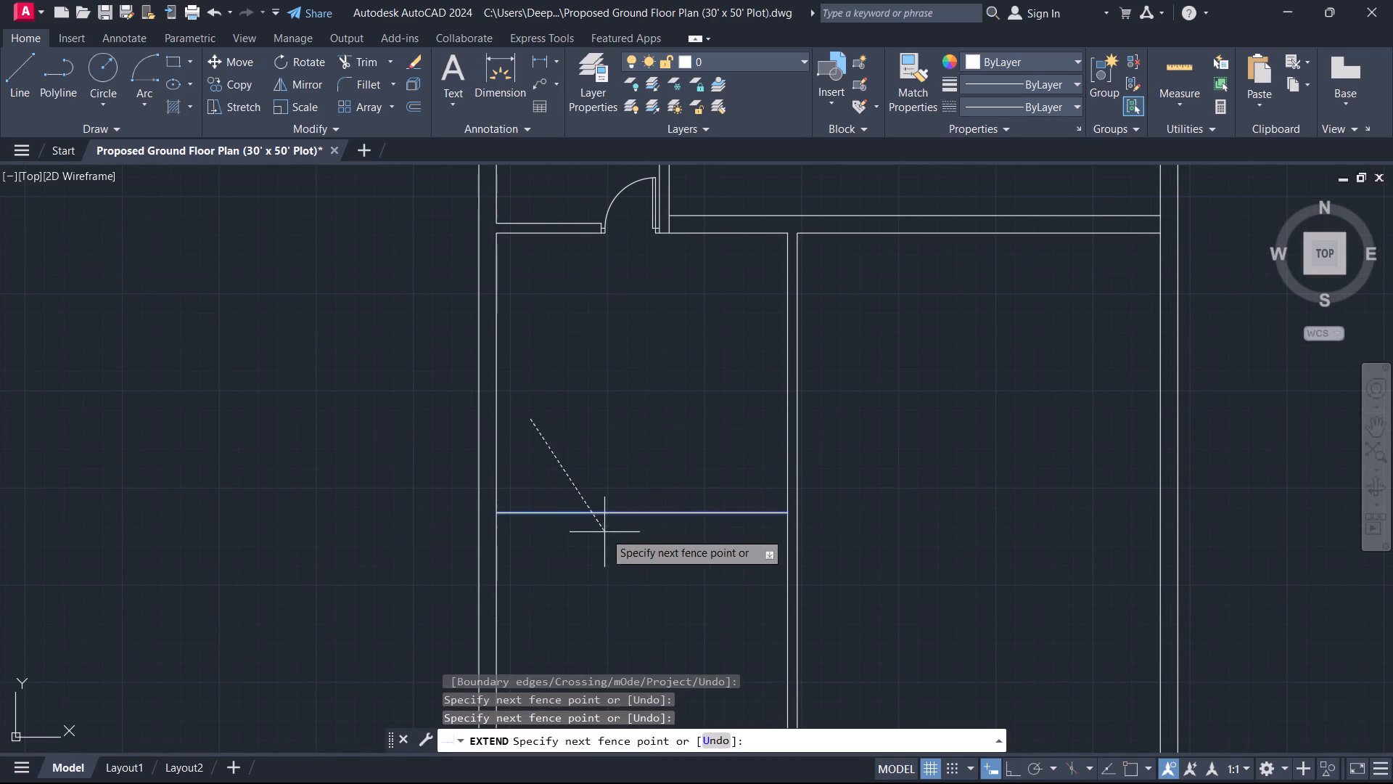
pyautogui.click(607, 536)
pyautogui.press('Escape')
# Offset the extended horizontal line 5" to the south to form the room's south partition.
pyautogui.moveTo(639, 515); pyautogui.dragTo(511, 429, button='middle')
pyautogui.press('o')
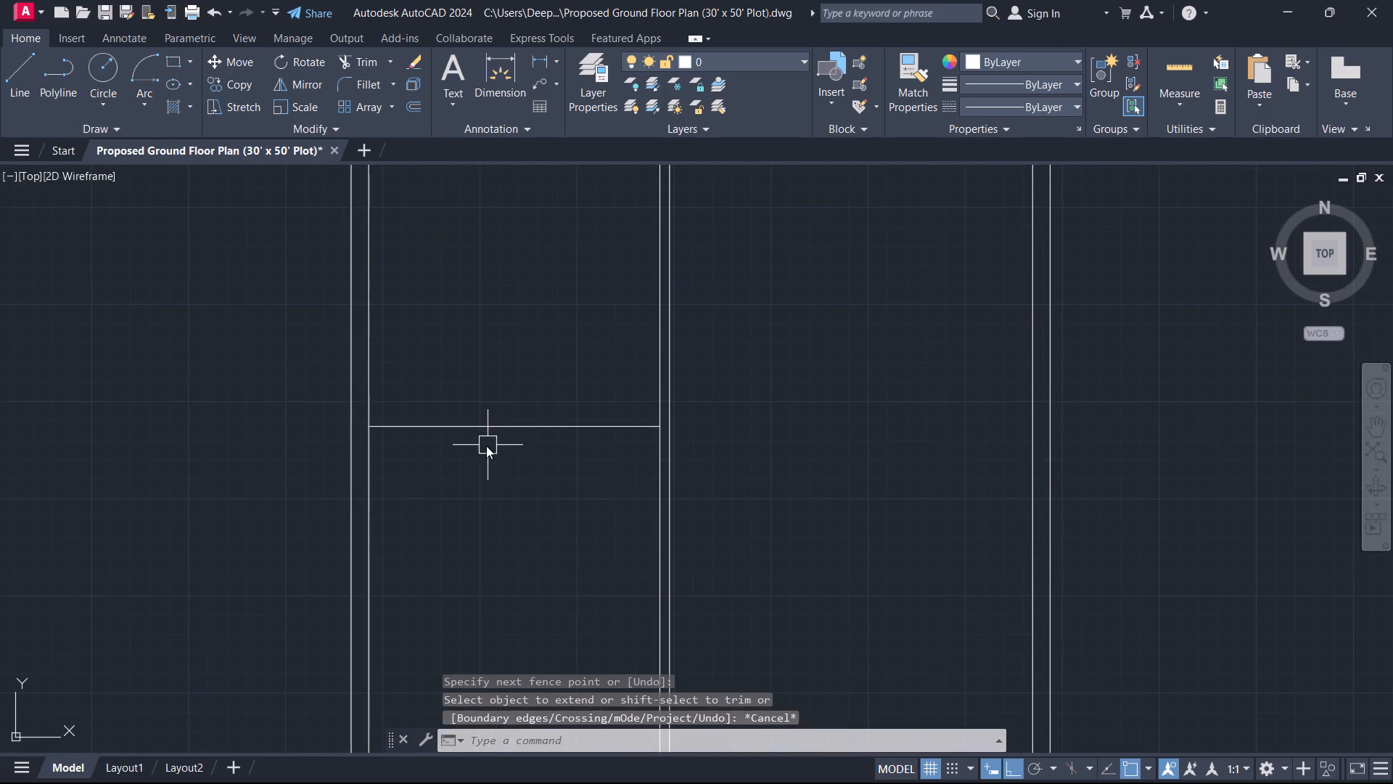
pyautogui.press('space')
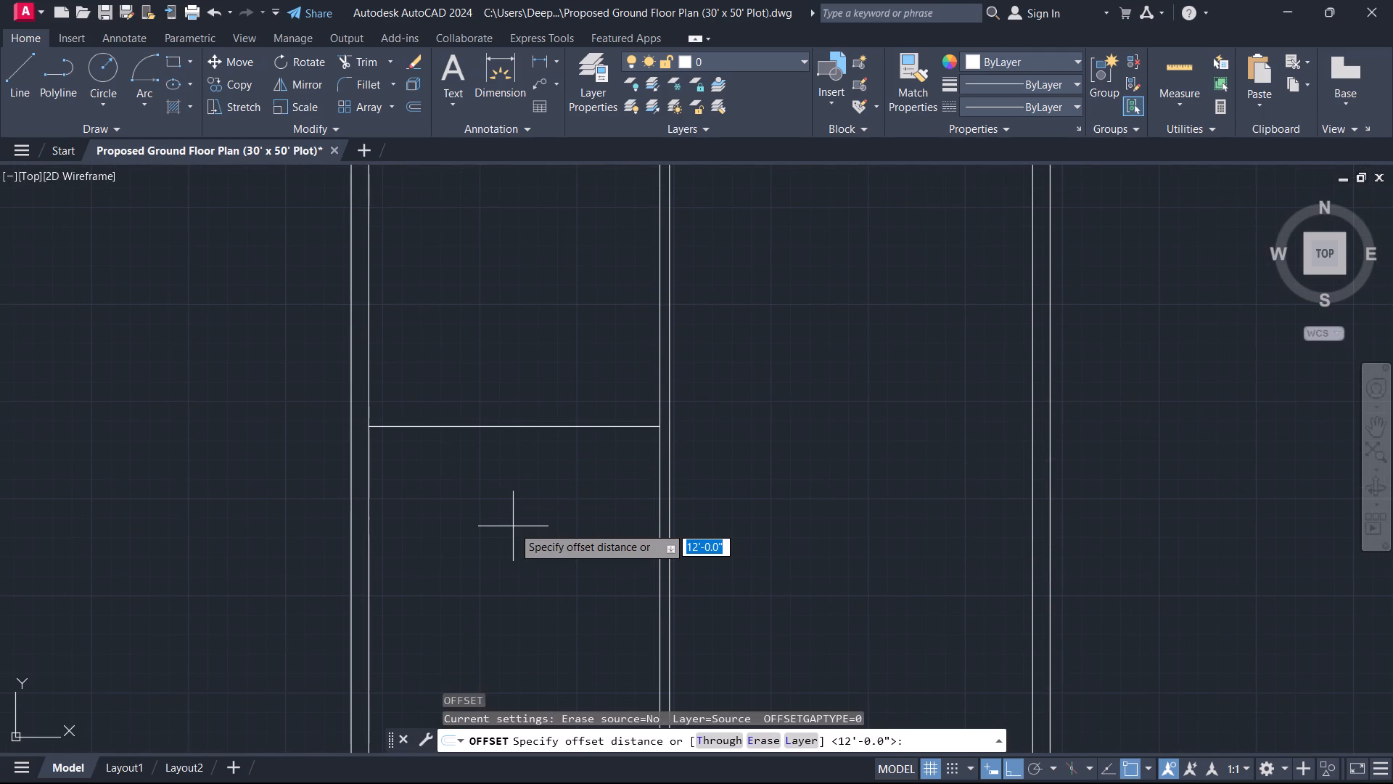
pyautogui.press('5')
pyautogui.press('Return')
pyautogui.click(500, 433)
pyautogui.click(511, 490)
pyautogui.press('Escape')
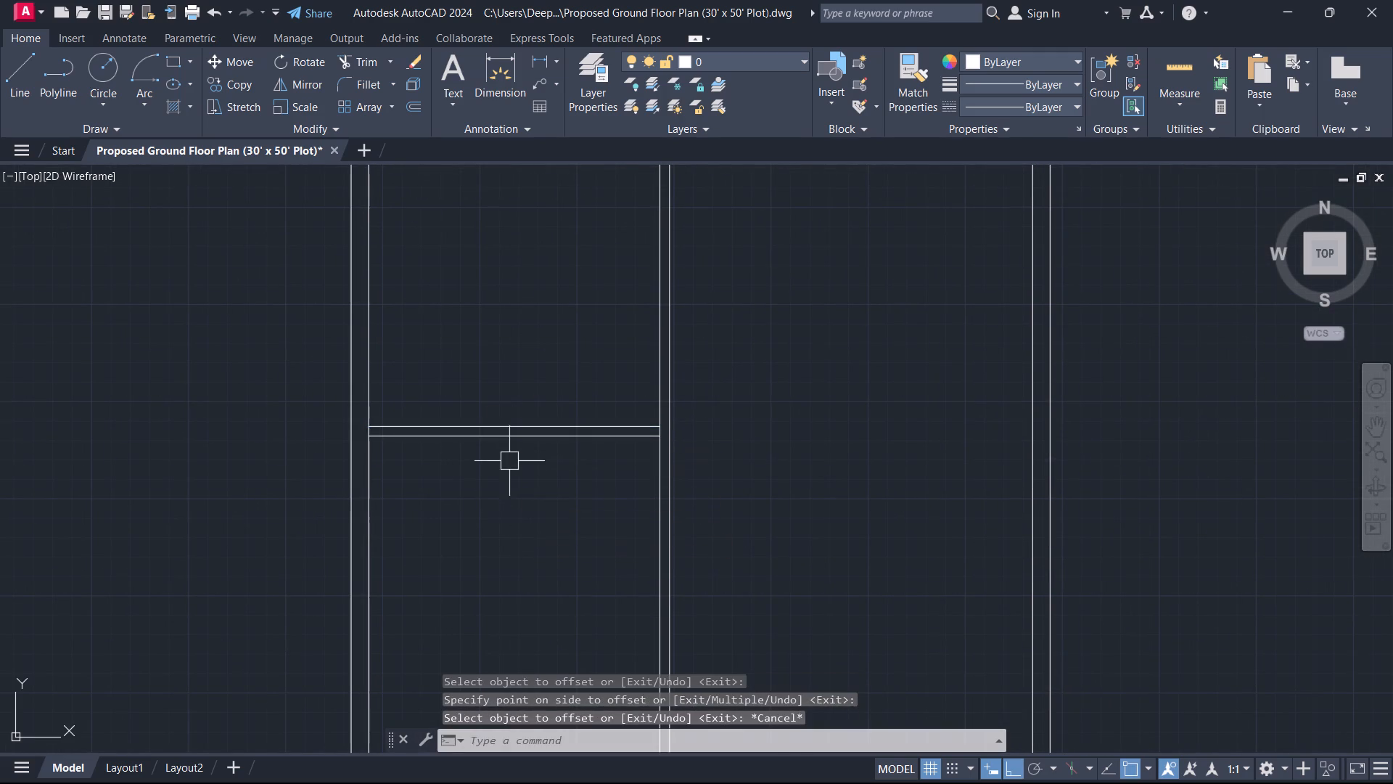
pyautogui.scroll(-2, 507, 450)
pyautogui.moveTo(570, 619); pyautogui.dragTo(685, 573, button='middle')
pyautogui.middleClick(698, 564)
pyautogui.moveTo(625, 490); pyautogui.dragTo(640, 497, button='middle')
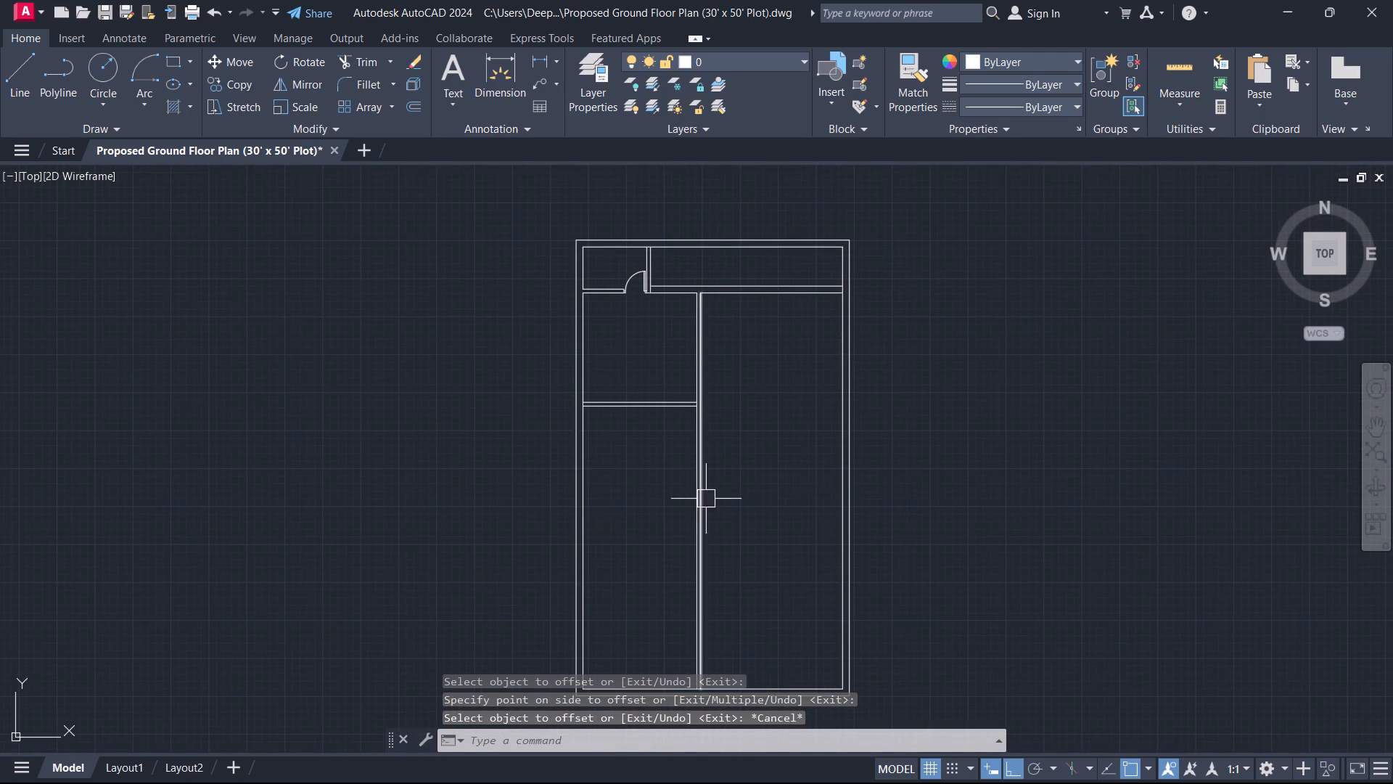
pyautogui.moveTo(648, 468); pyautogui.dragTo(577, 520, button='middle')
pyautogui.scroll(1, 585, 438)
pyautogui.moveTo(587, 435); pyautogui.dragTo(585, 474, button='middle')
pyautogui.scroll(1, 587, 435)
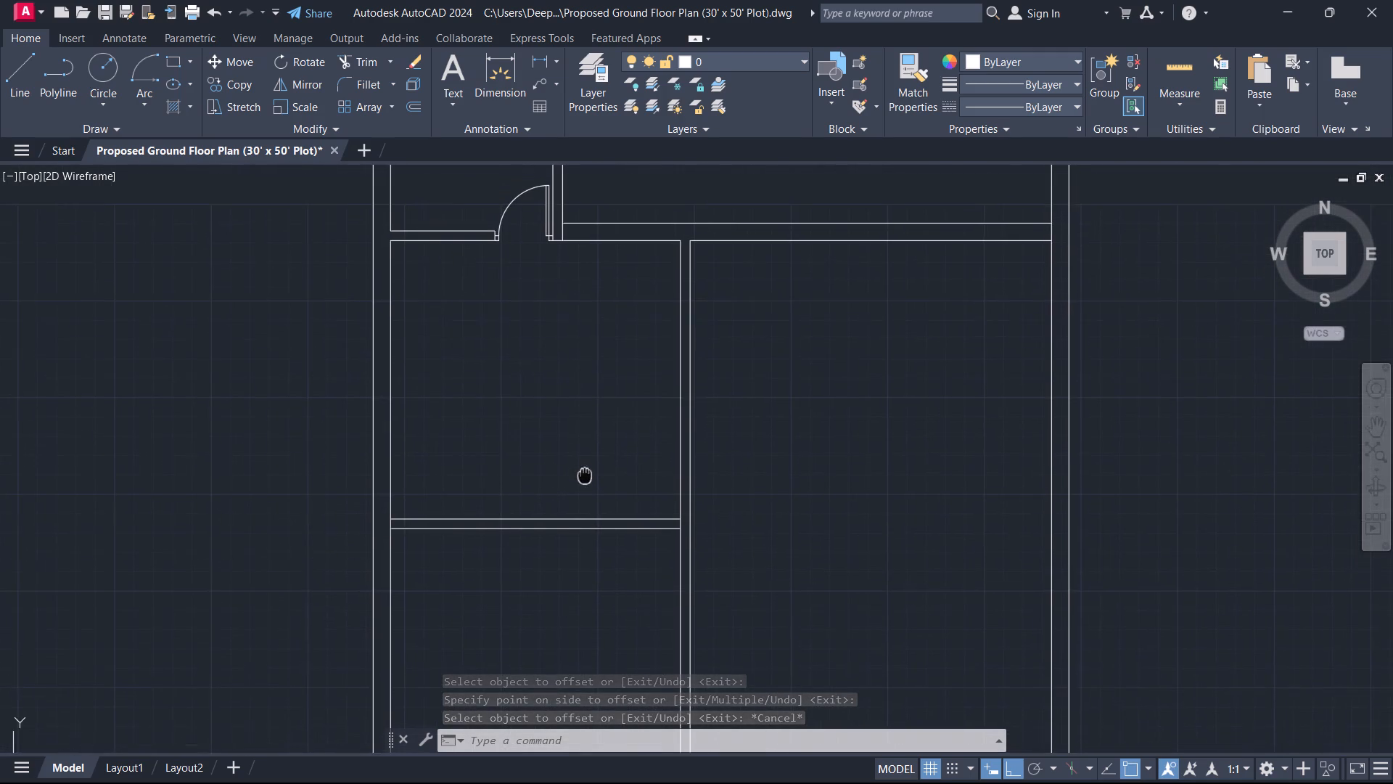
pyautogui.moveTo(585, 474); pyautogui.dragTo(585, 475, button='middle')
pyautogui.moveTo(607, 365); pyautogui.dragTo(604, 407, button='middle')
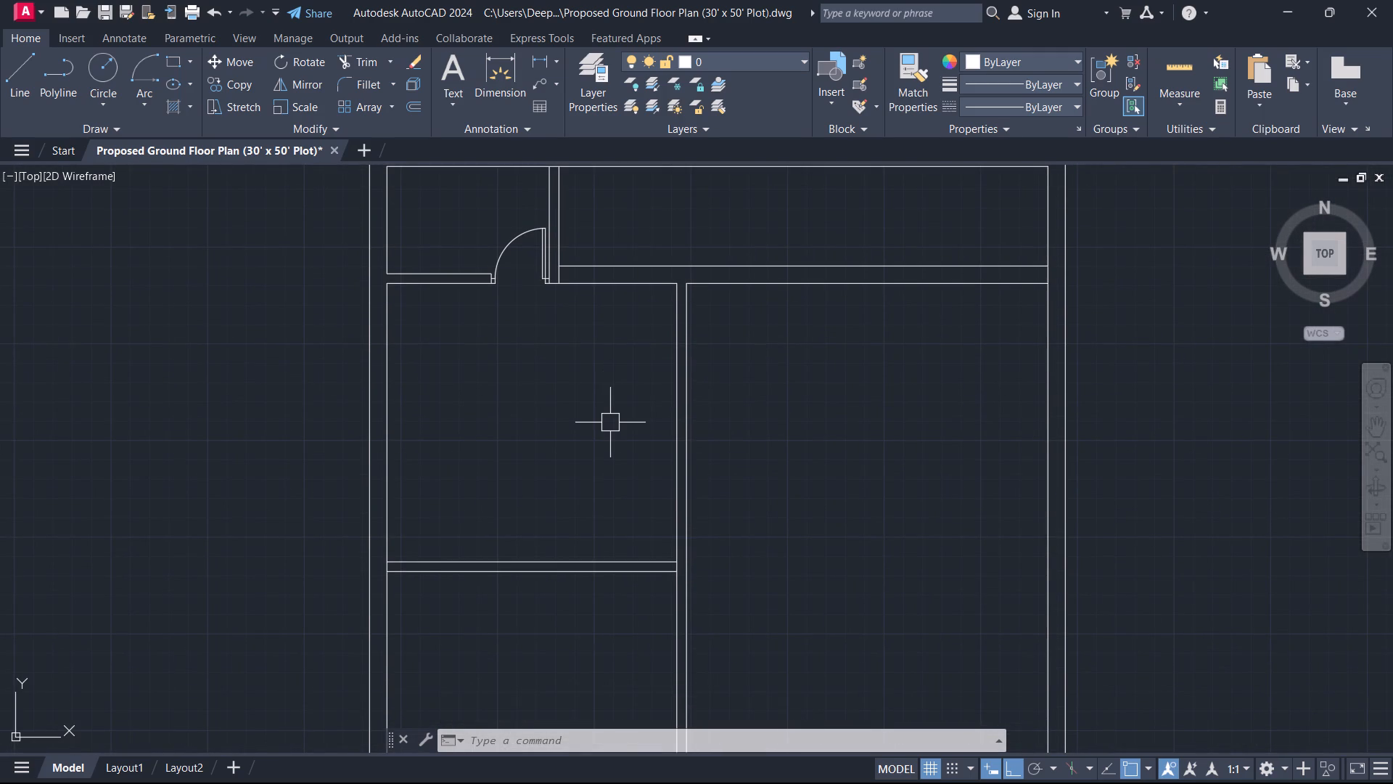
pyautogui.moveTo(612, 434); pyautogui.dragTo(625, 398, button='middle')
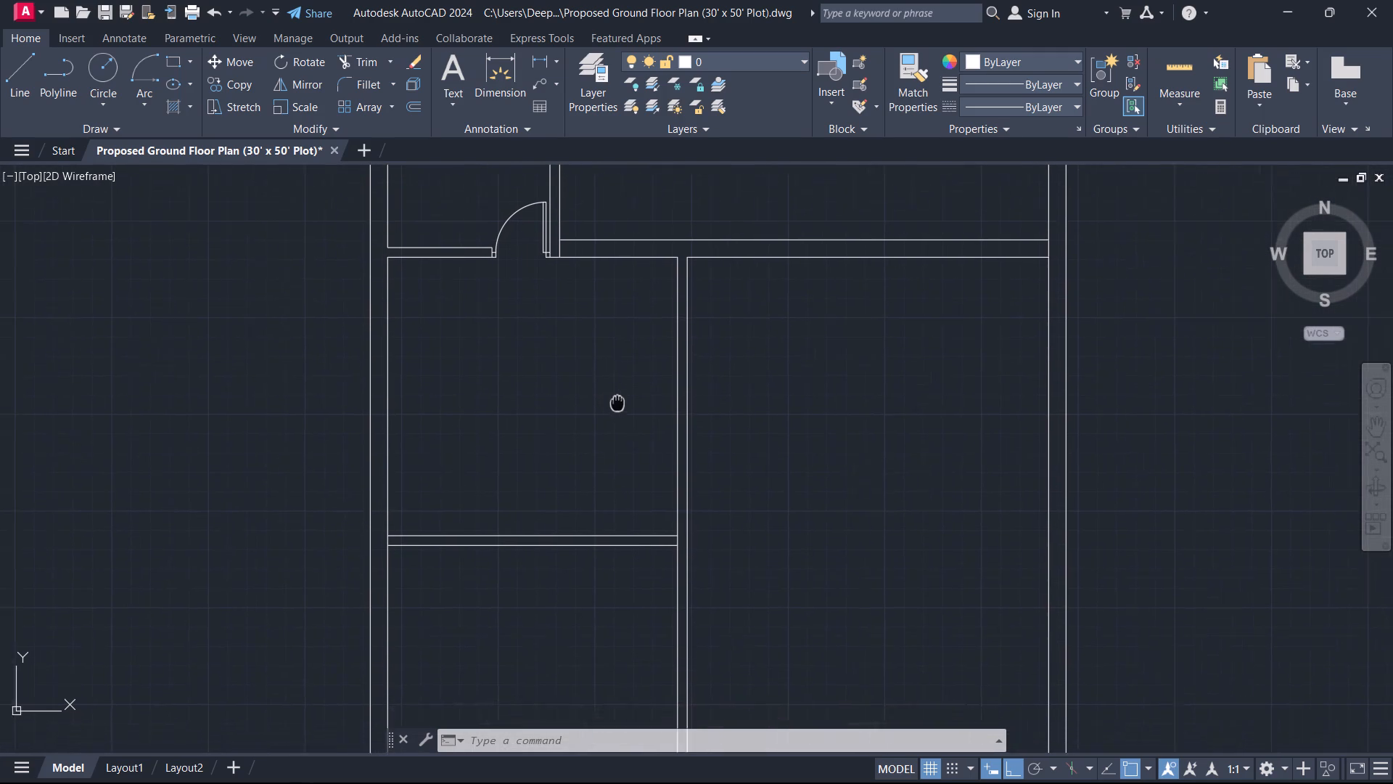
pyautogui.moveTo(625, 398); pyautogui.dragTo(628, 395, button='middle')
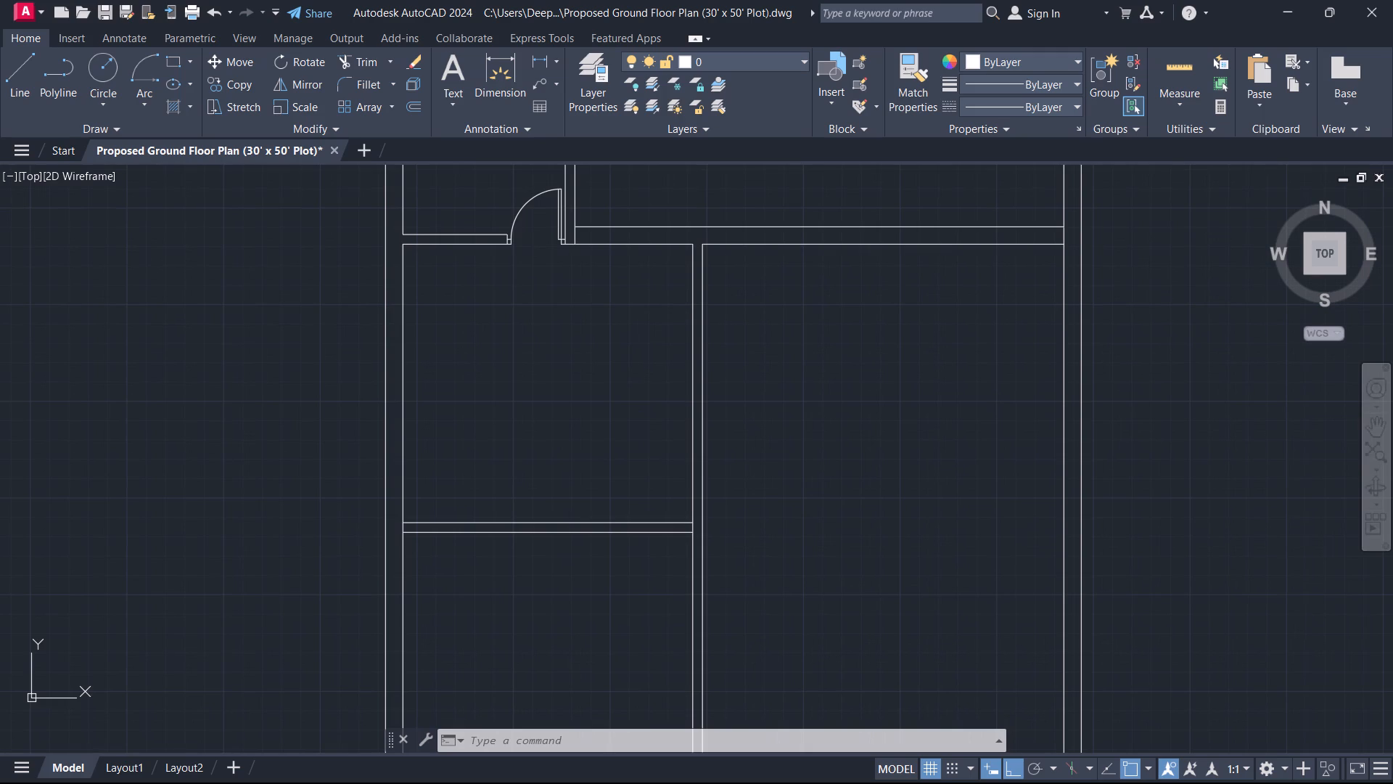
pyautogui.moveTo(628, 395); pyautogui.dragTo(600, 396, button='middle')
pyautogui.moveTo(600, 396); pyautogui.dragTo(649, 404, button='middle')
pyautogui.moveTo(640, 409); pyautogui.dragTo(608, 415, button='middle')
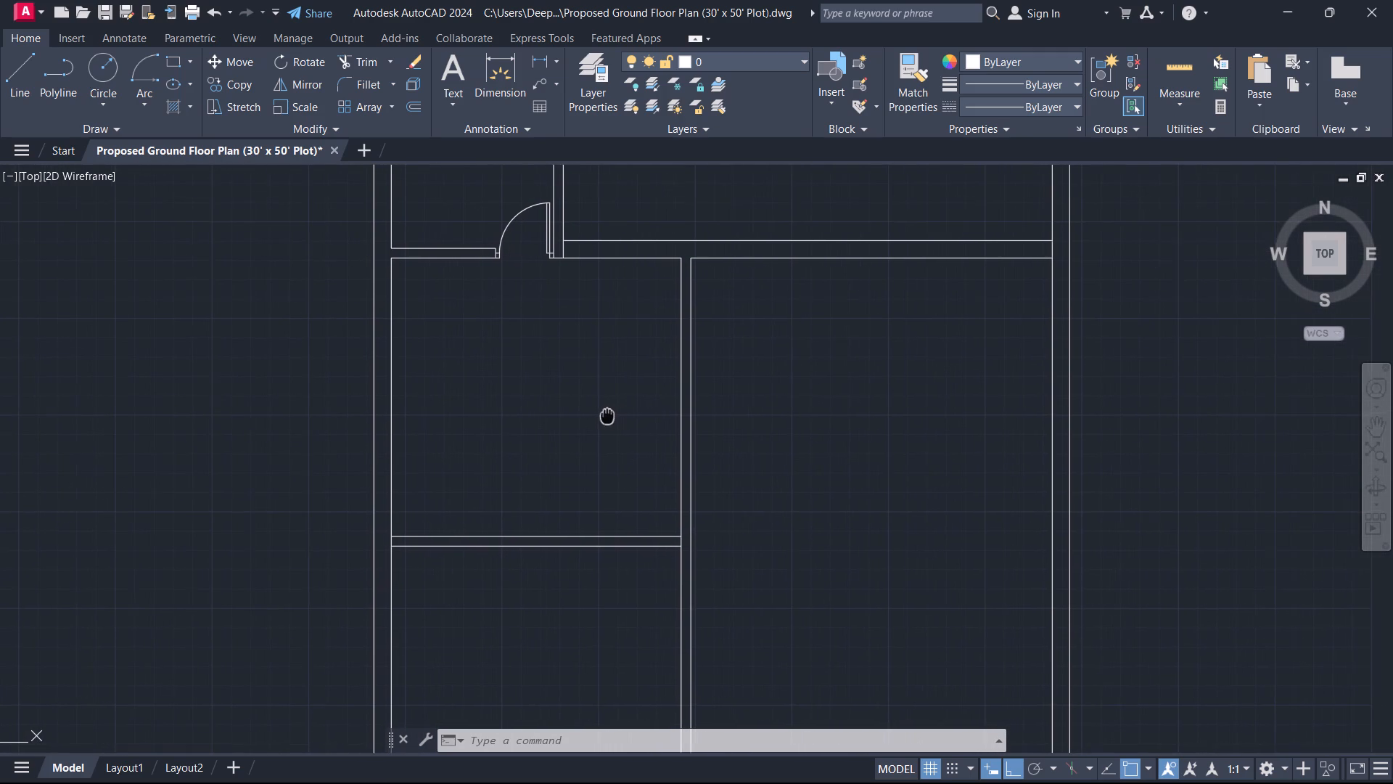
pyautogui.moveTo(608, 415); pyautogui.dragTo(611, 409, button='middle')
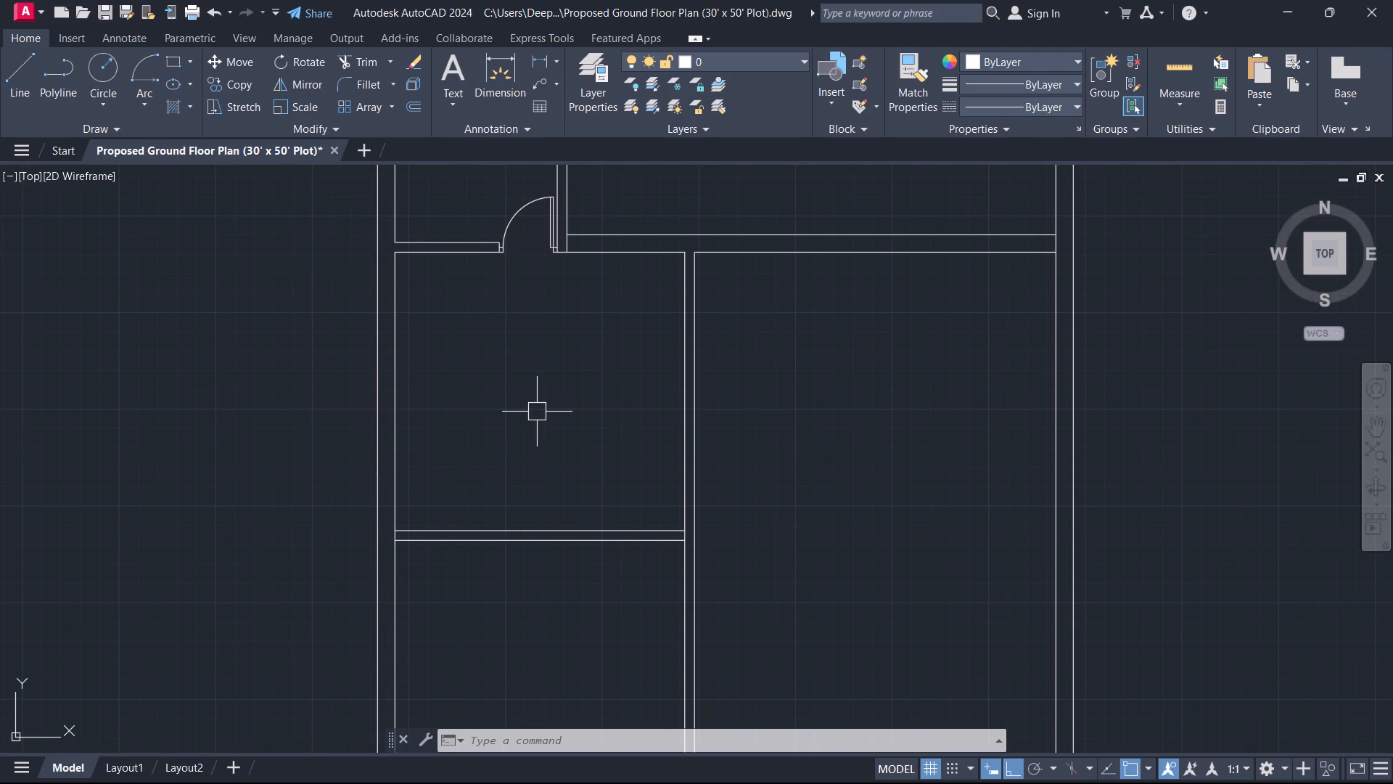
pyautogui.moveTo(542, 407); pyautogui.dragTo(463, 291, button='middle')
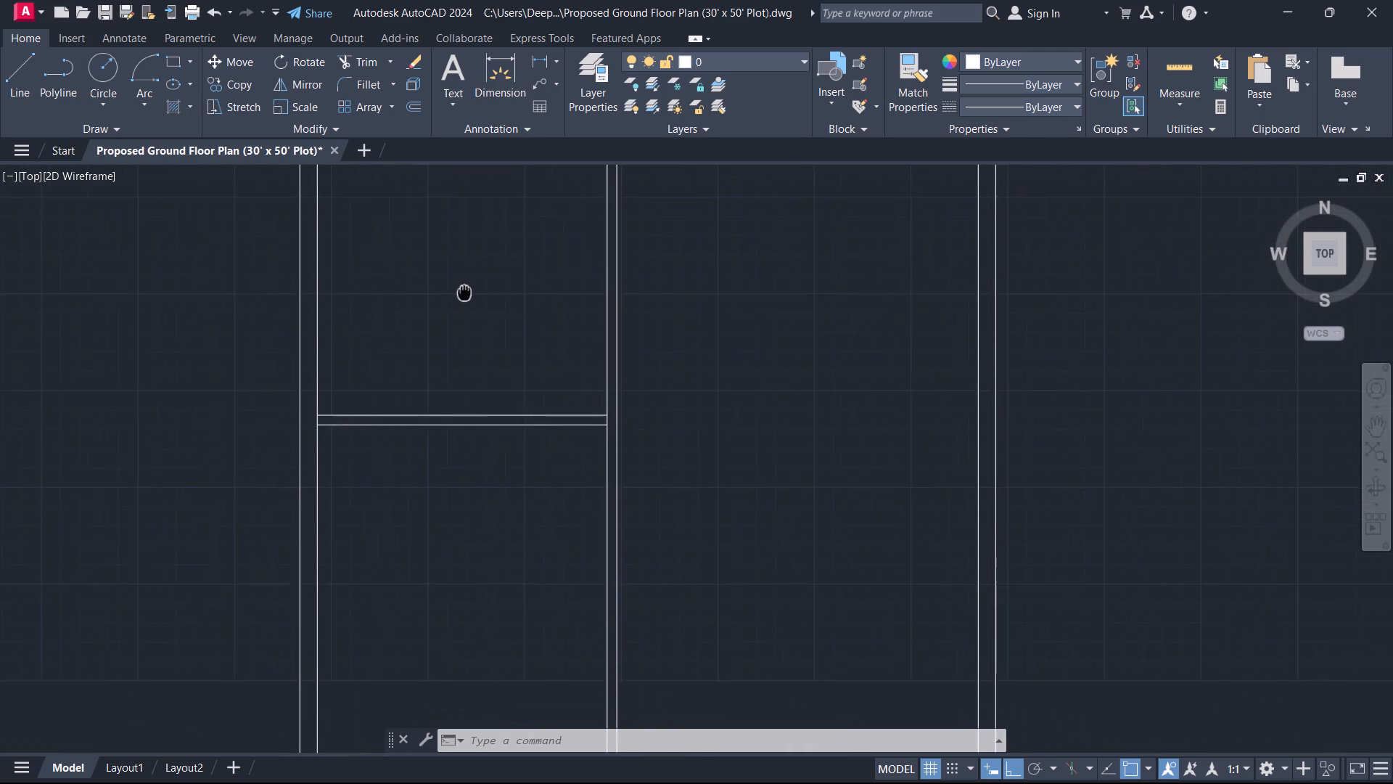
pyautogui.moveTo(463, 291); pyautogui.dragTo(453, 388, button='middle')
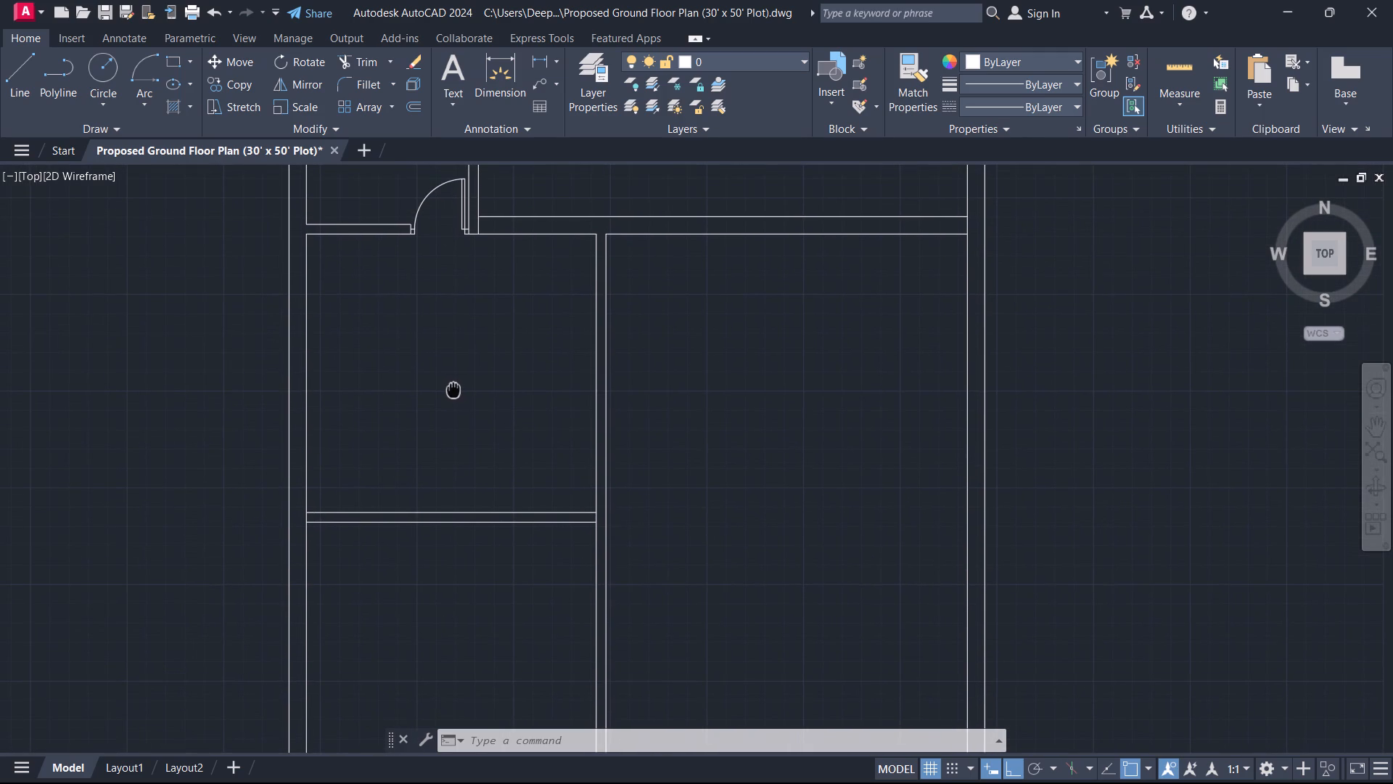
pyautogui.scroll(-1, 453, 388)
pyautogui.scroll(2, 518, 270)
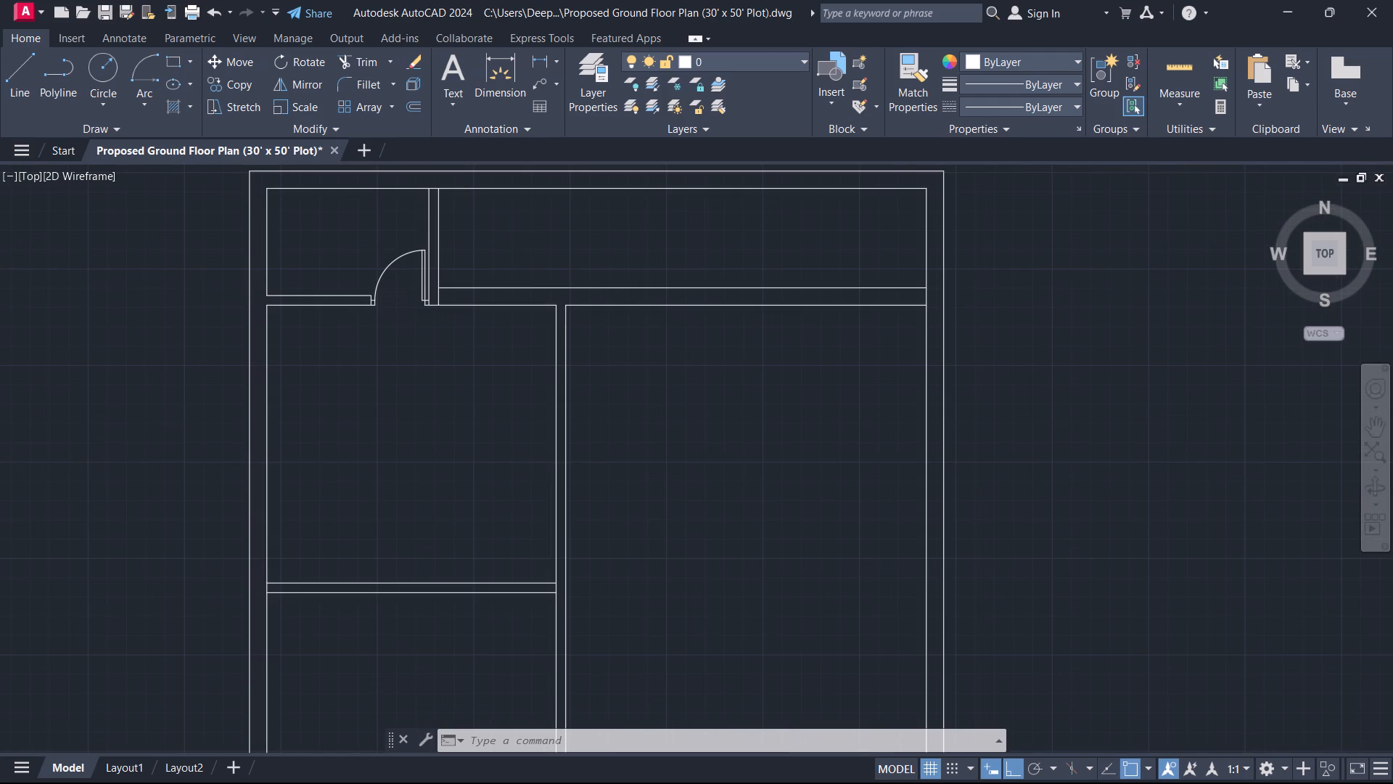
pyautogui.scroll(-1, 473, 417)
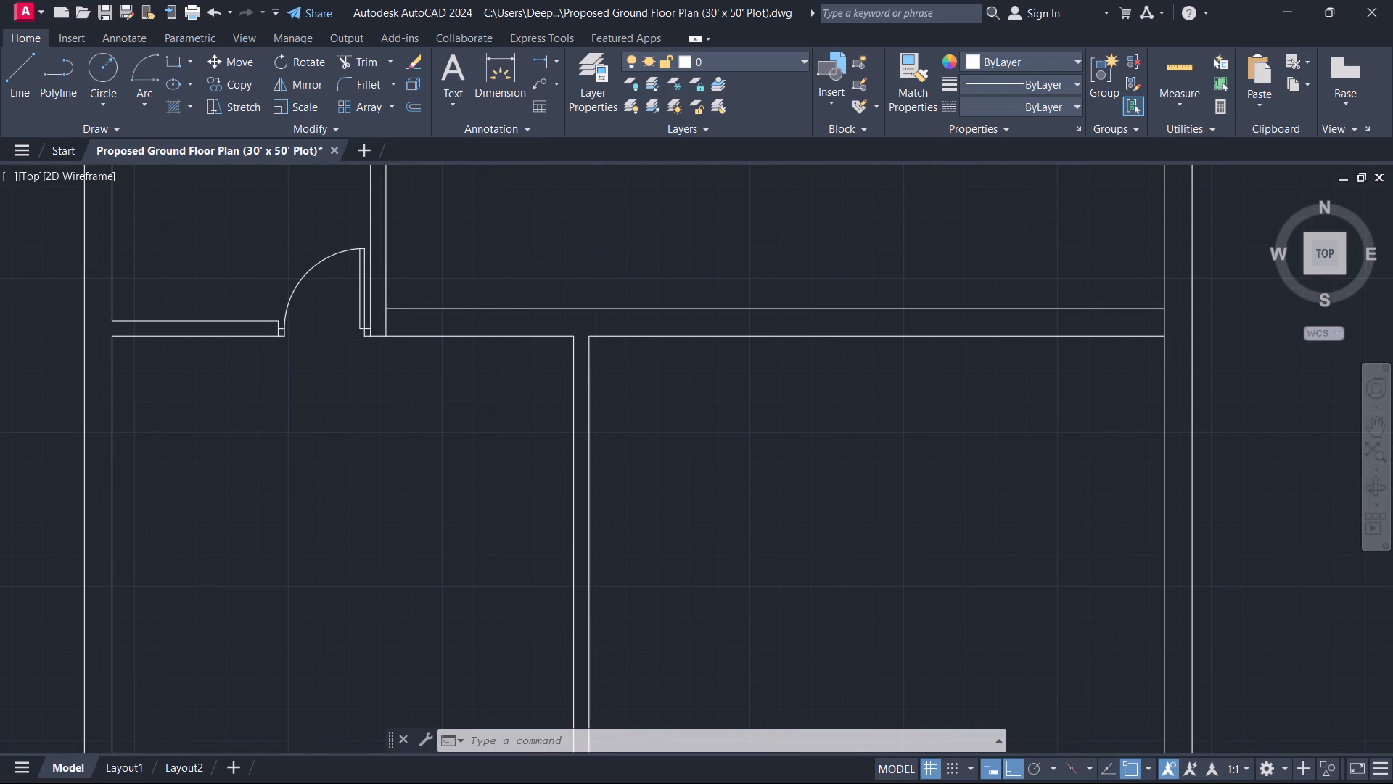
# Examine the room south of the door and the junction of the short vertical partition with the north wall.
pyautogui.moveTo(473, 417); pyautogui.dragTo(552, 299, button='middle')
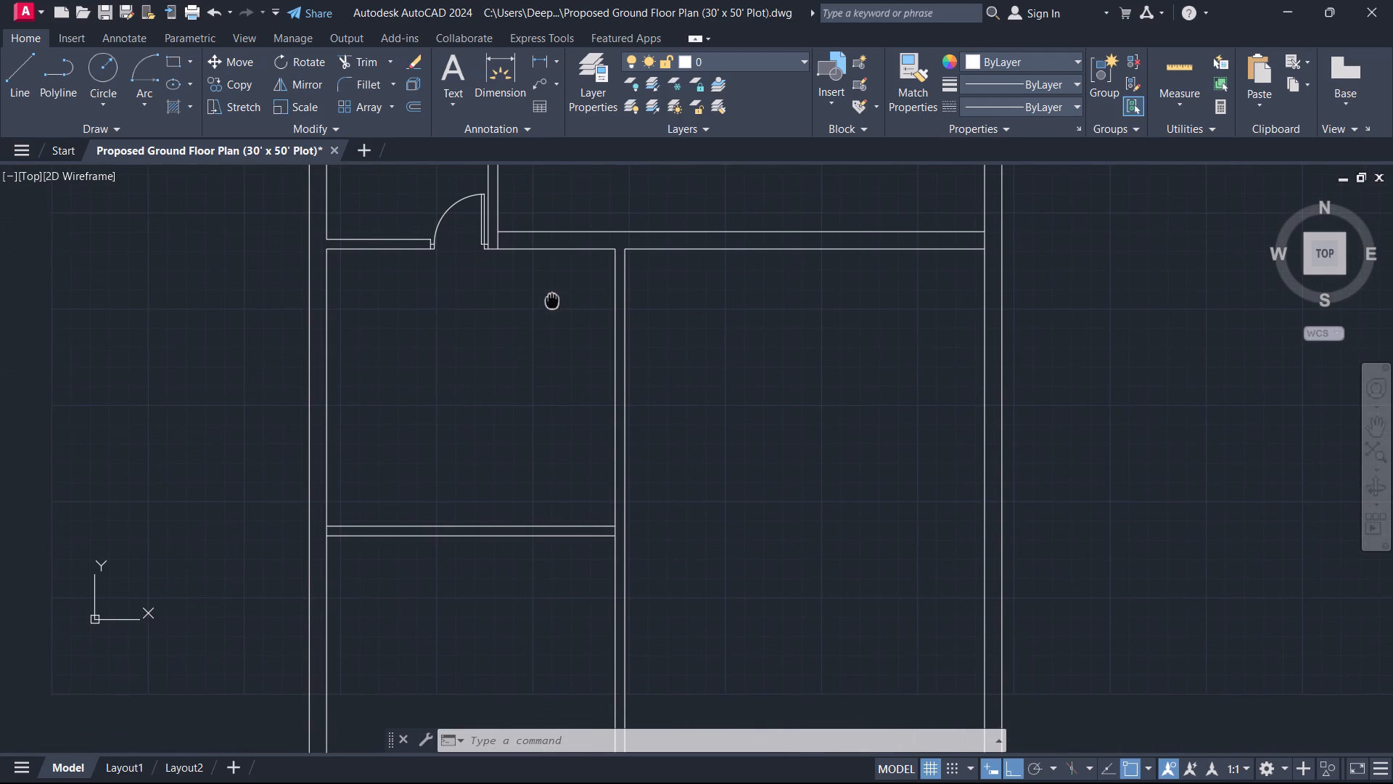
pyautogui.moveTo(552, 299); pyautogui.dragTo(552, 298, button='middle')
pyautogui.moveTo(552, 298); pyautogui.dragTo(485, 309, button='middle')
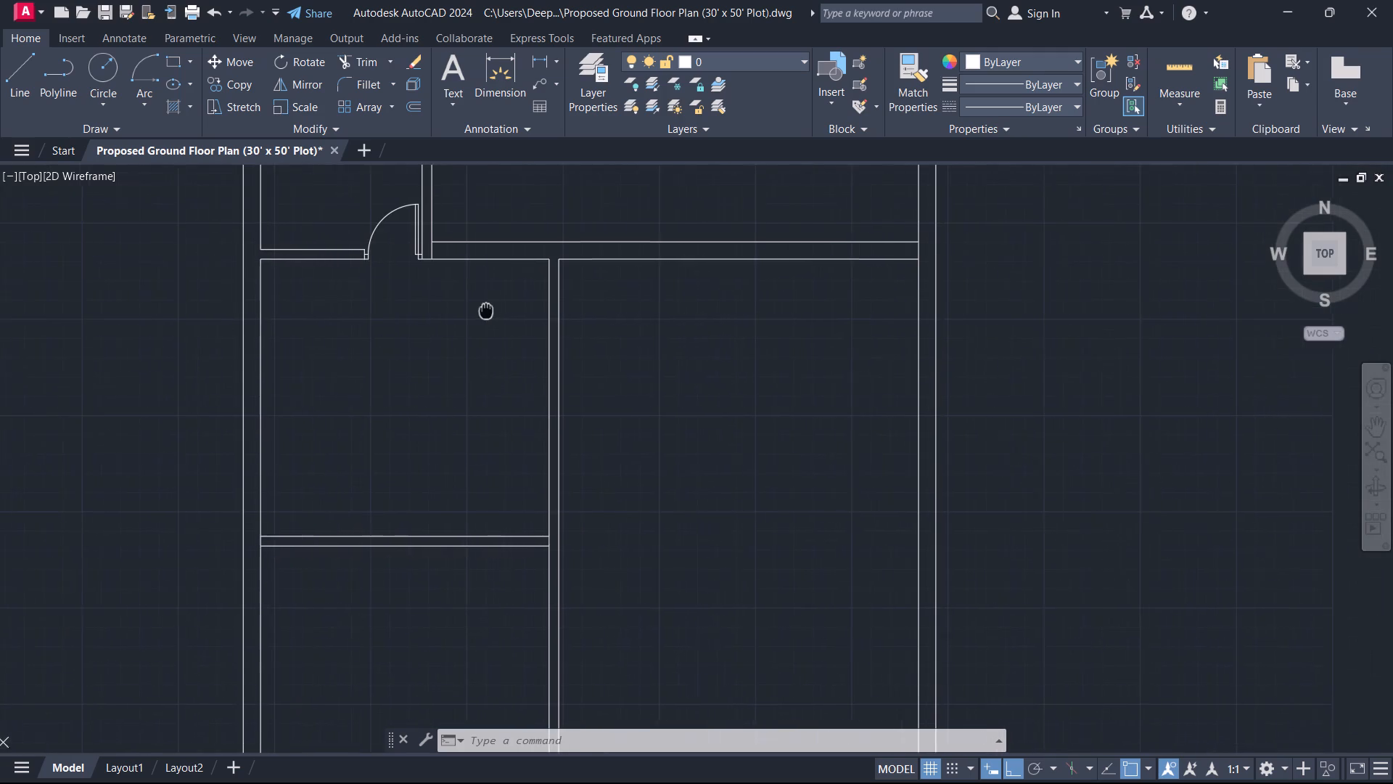
pyautogui.moveTo(485, 309); pyautogui.dragTo(479, 311, button='middle')
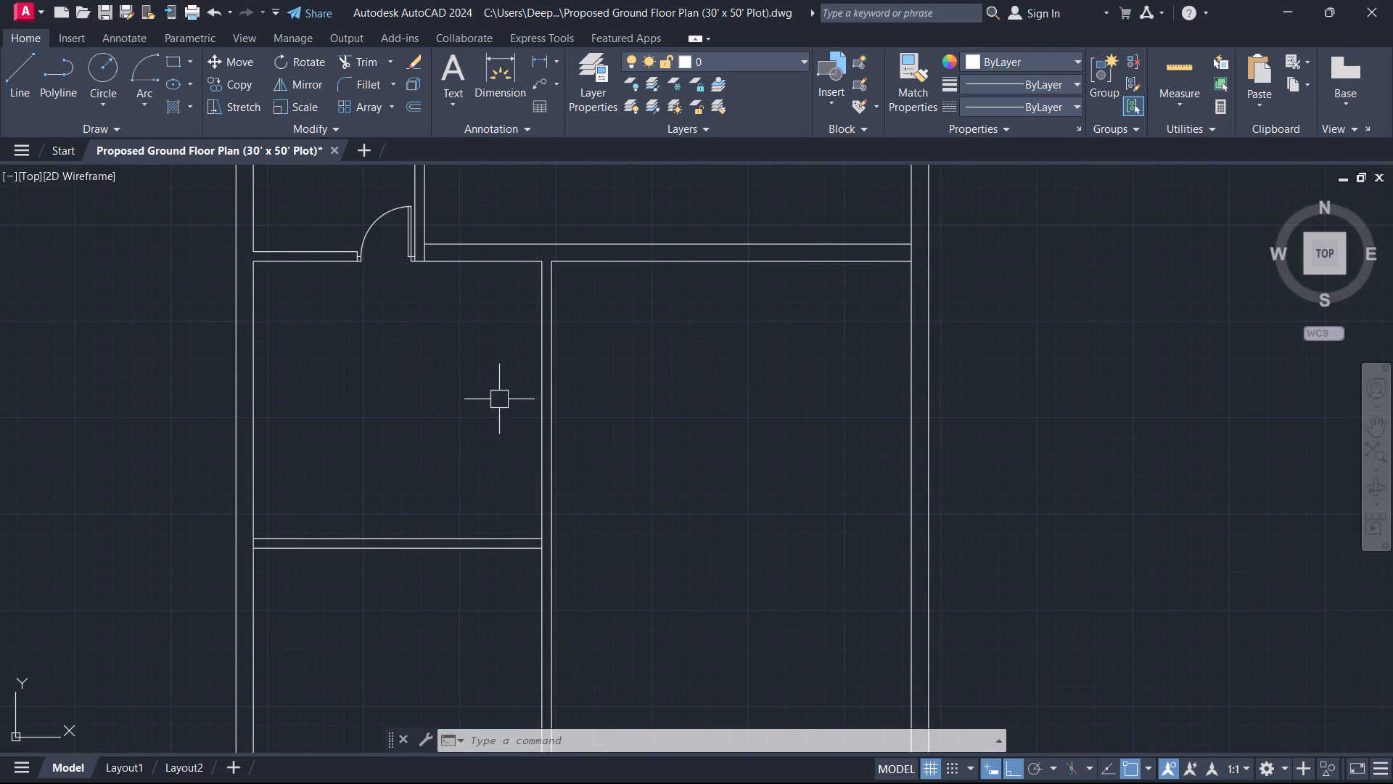
pyautogui.scroll(1, 494, 449)
pyautogui.moveTo(482, 475); pyautogui.dragTo(525, 407, button='middle')
pyautogui.scroll(-1, 523, 405)
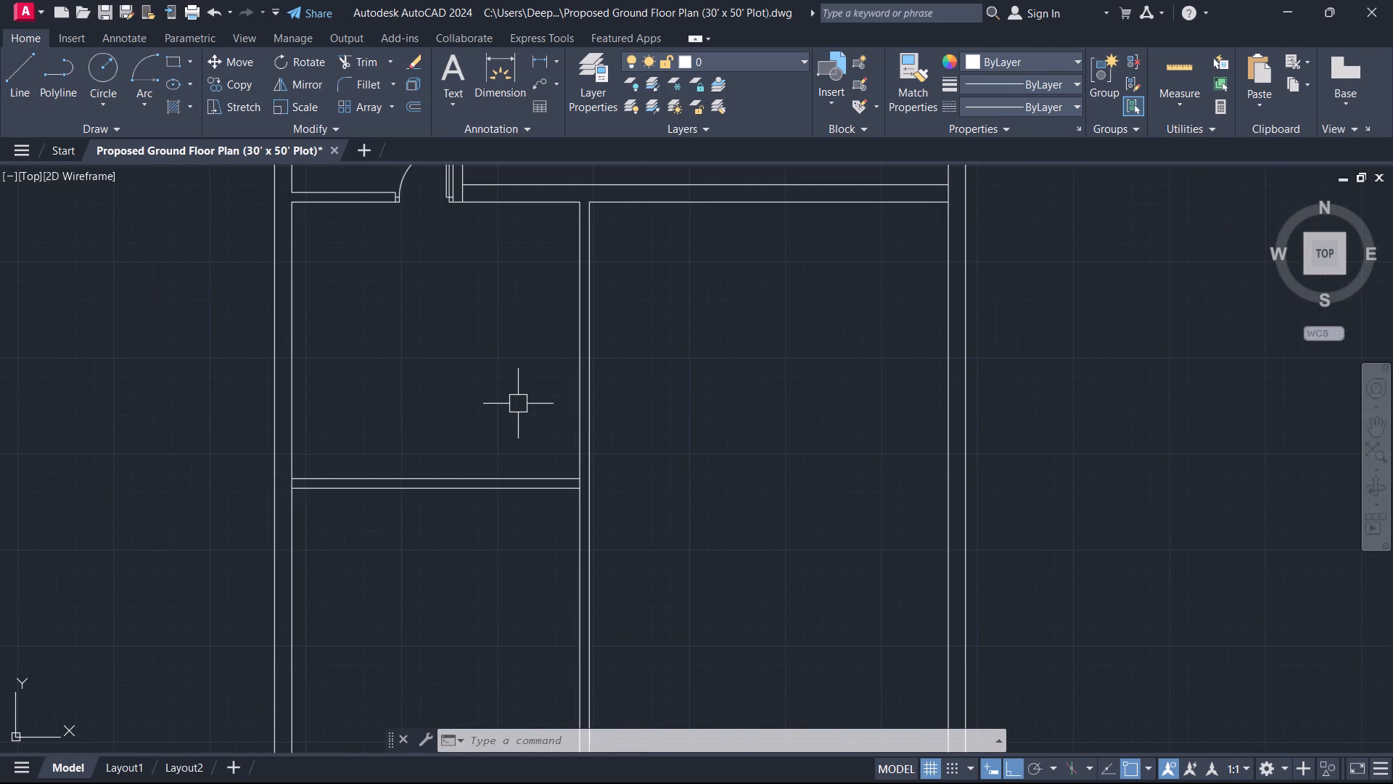
pyautogui.moveTo(518, 404); pyautogui.dragTo(537, 502, button='middle')
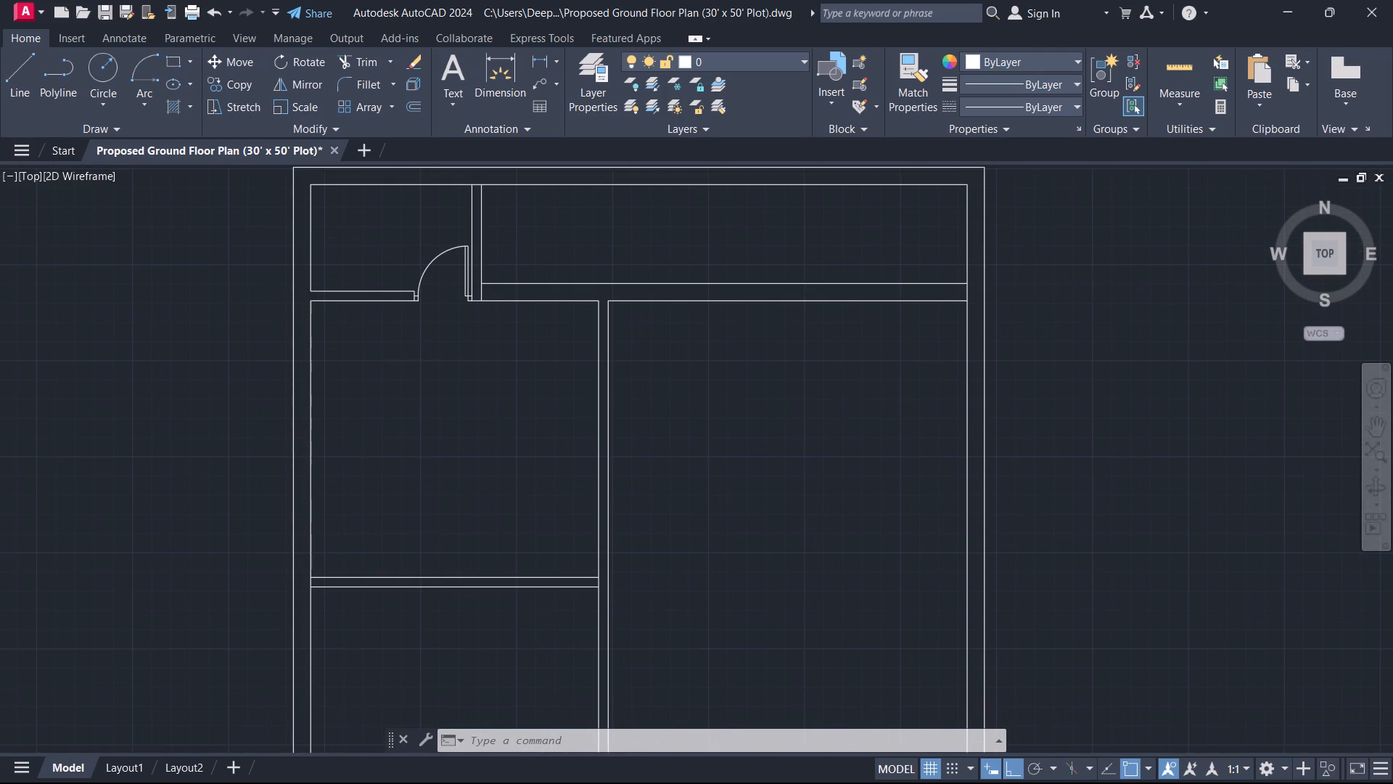
pyautogui.moveTo(511, 393); pyautogui.dragTo(453, 449, button='middle')
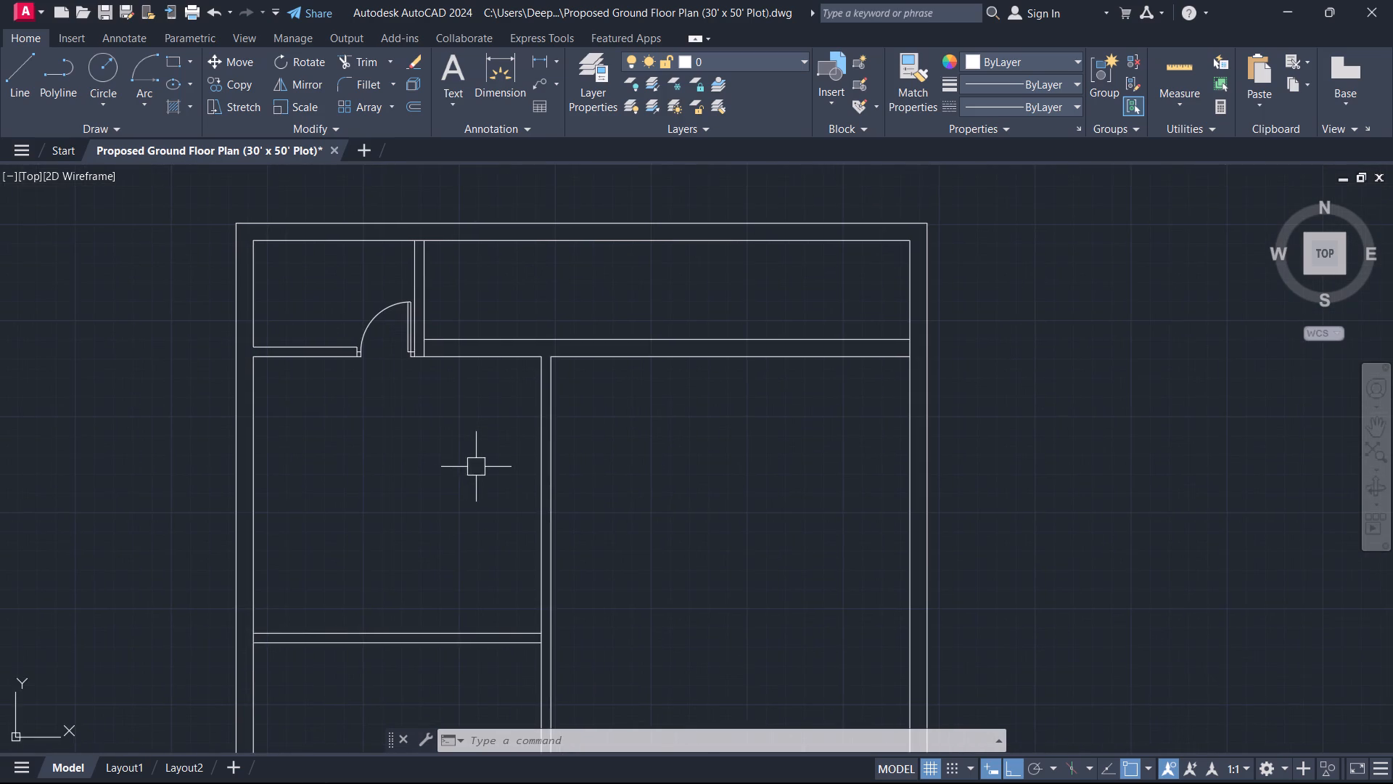
pyautogui.scroll(1, 479, 467)
pyautogui.moveTo(479, 467); pyautogui.dragTo(513, 532, button='middle')
pyautogui.scroll(-1, 481, 482)
pyautogui.scroll(1, 419, 417)
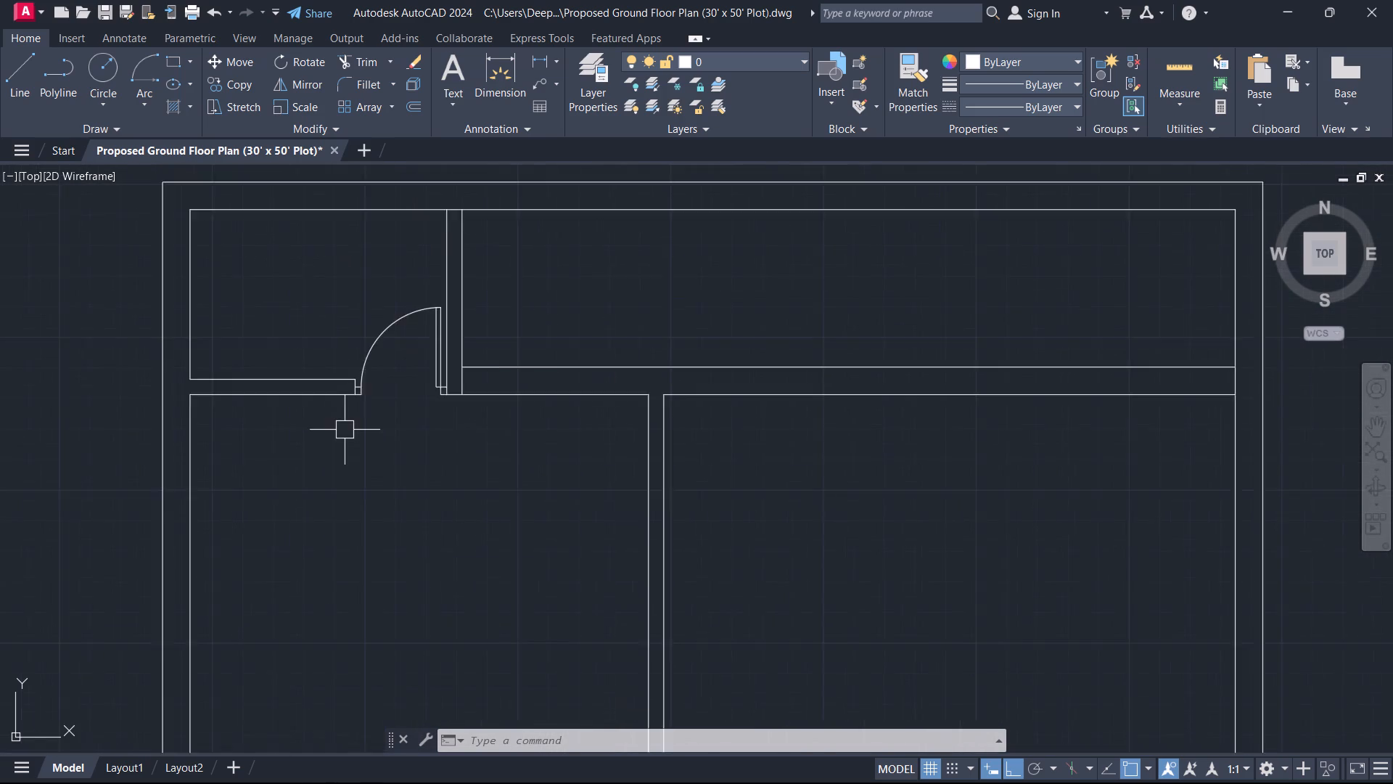
pyautogui.scroll(1, 342, 430)
pyautogui.moveTo(342, 429); pyautogui.dragTo(455, 476, button='middle')
pyautogui.scroll(-2, 455, 476)
pyautogui.scroll(1, 472, 380)
pyautogui.moveTo(472, 380); pyautogui.dragTo(418, 367, button='middle')
pyautogui.scroll(1, 461, 345)
pyautogui.scroll(1, 514, 309)
pyautogui.moveTo(523, 303); pyautogui.dragTo(541, 343, button='middle')
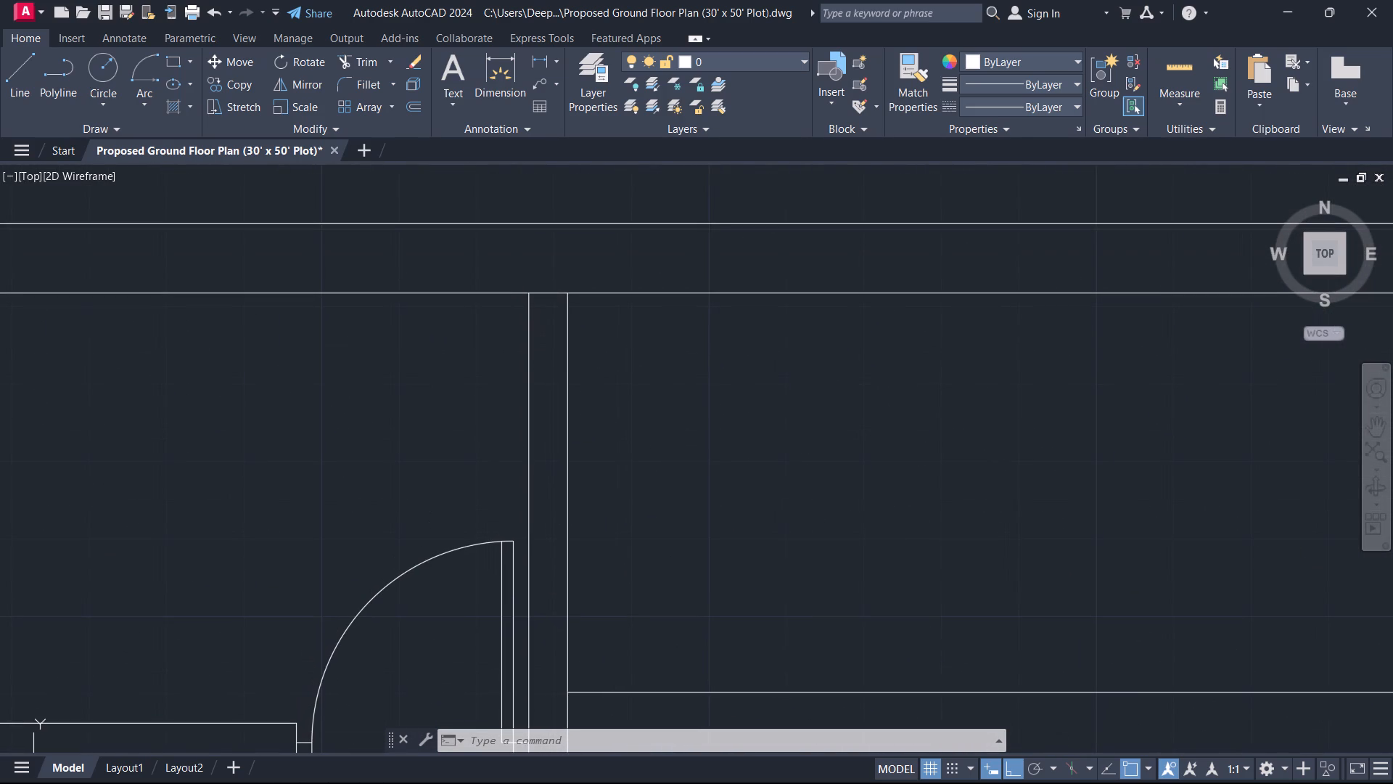
pyautogui.scroll(-1, 541, 343)
pyautogui.scroll(4, 541, 343)
pyautogui.moveTo(543, 345); pyautogui.dragTo(557, 475, button='middle')
pyautogui.scroll(-2, 543, 345)
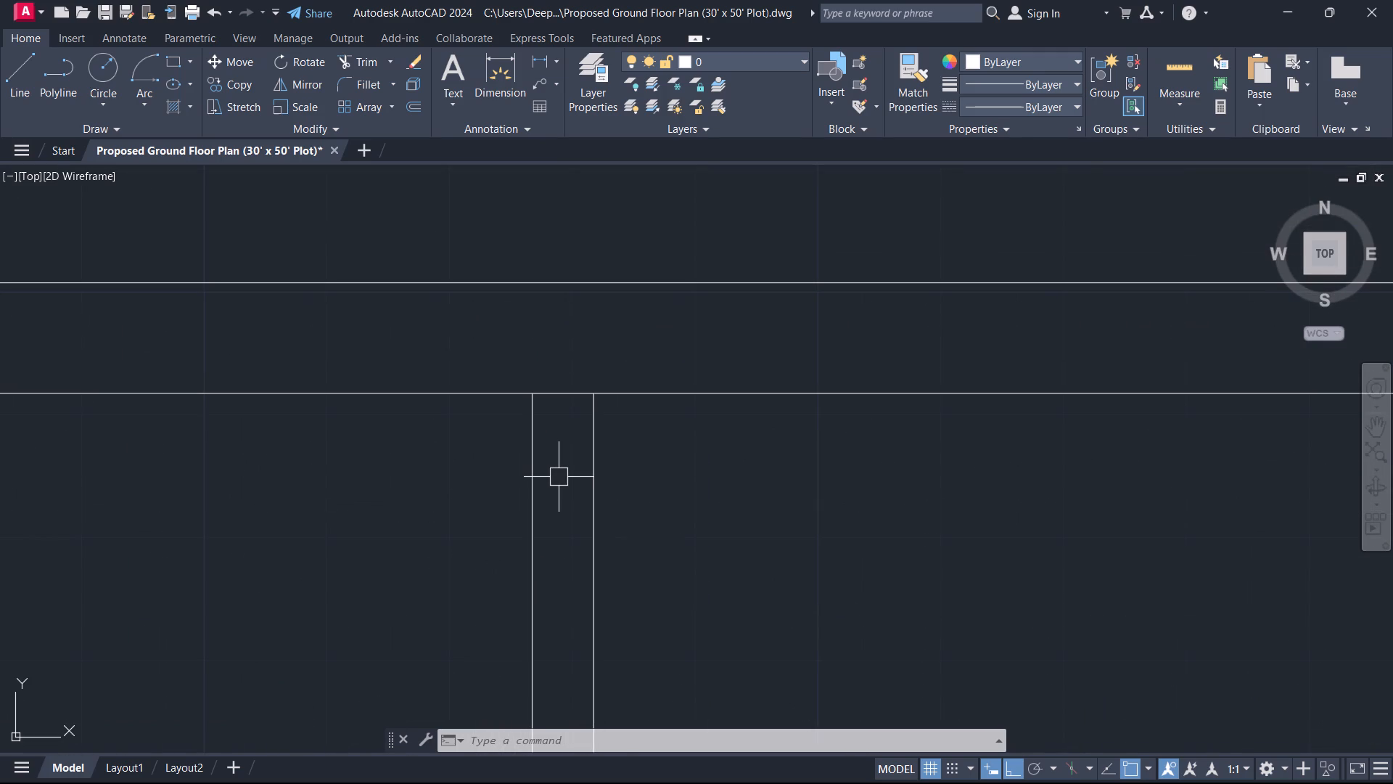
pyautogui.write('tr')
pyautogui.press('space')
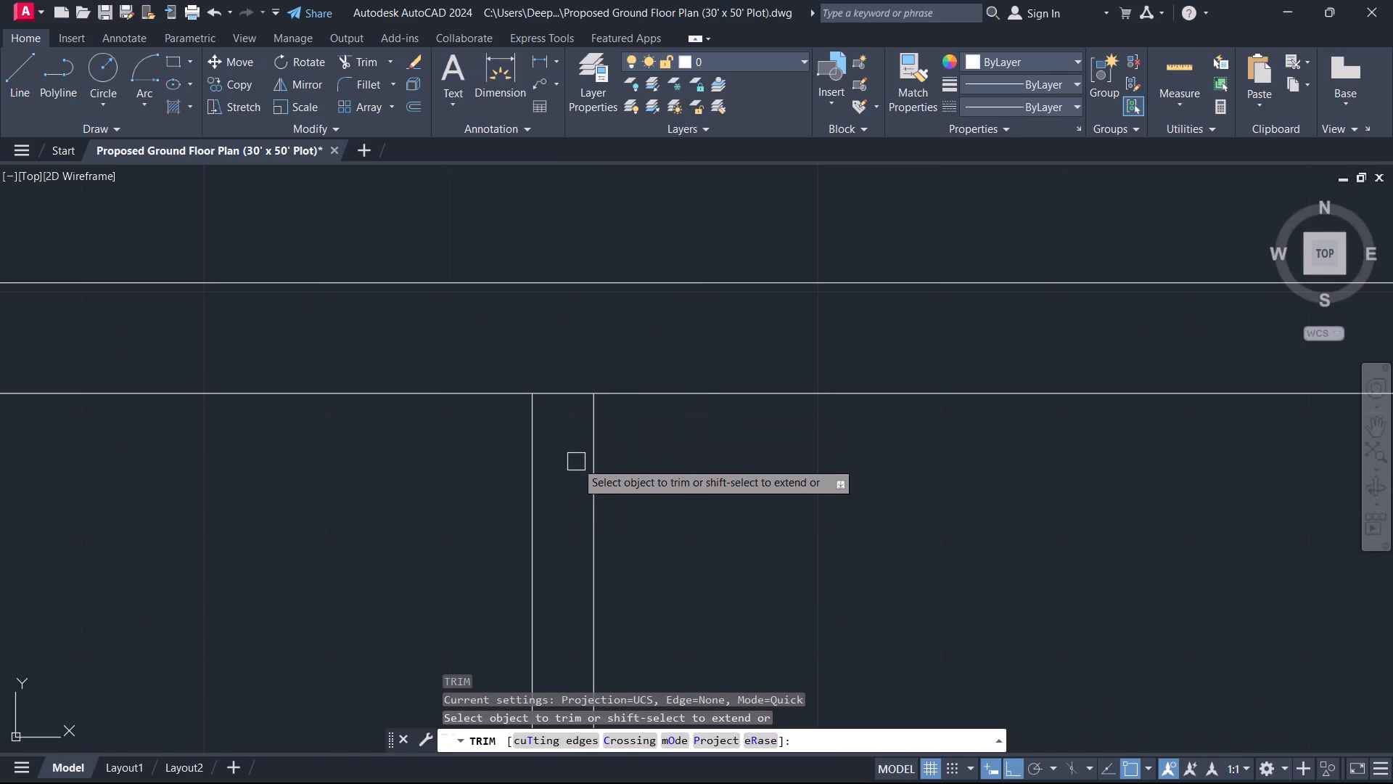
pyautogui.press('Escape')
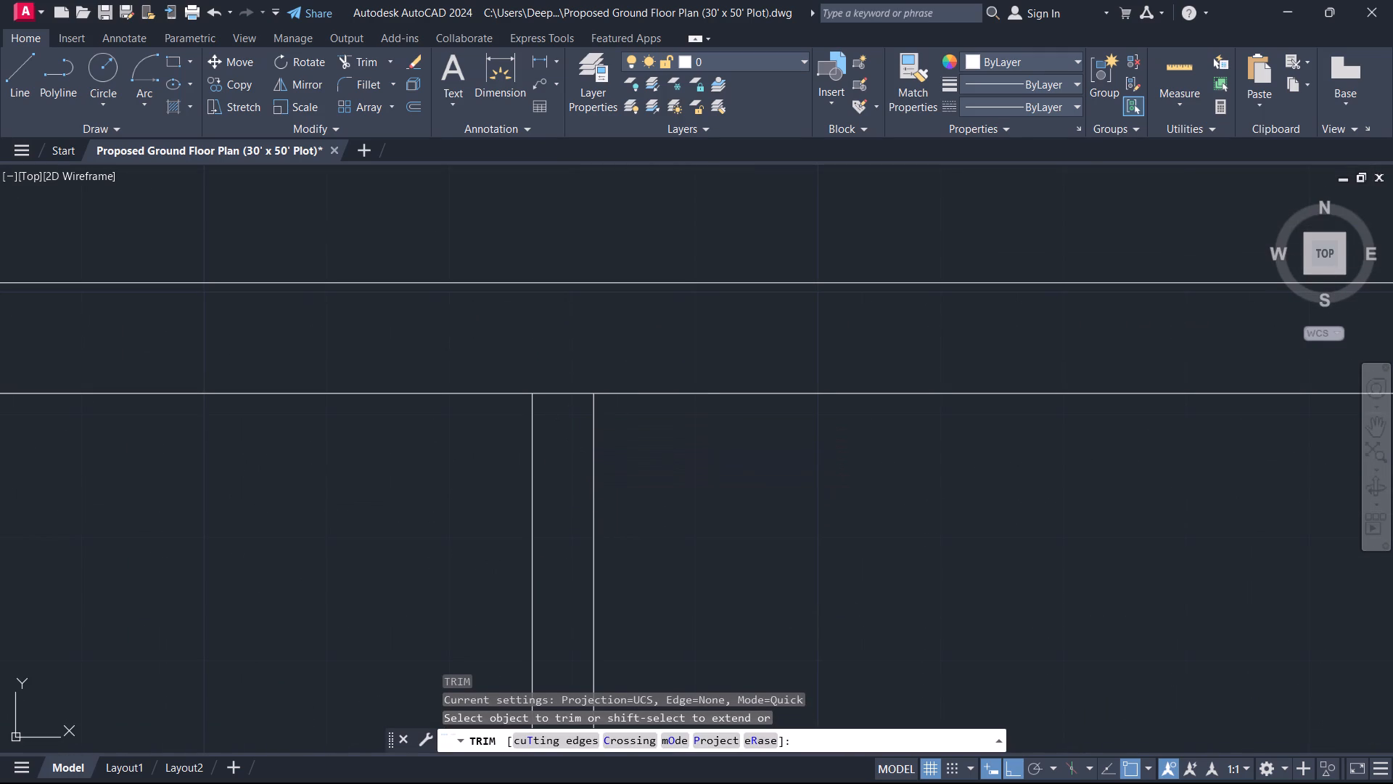
# Trim the short vertical line crossing the horizontal wall just east of the door, between the wall's two faces.
pyautogui.scroll(-2, 570, 448)
pyautogui.moveTo(517, 512); pyautogui.dragTo(424, 207, button='middle')
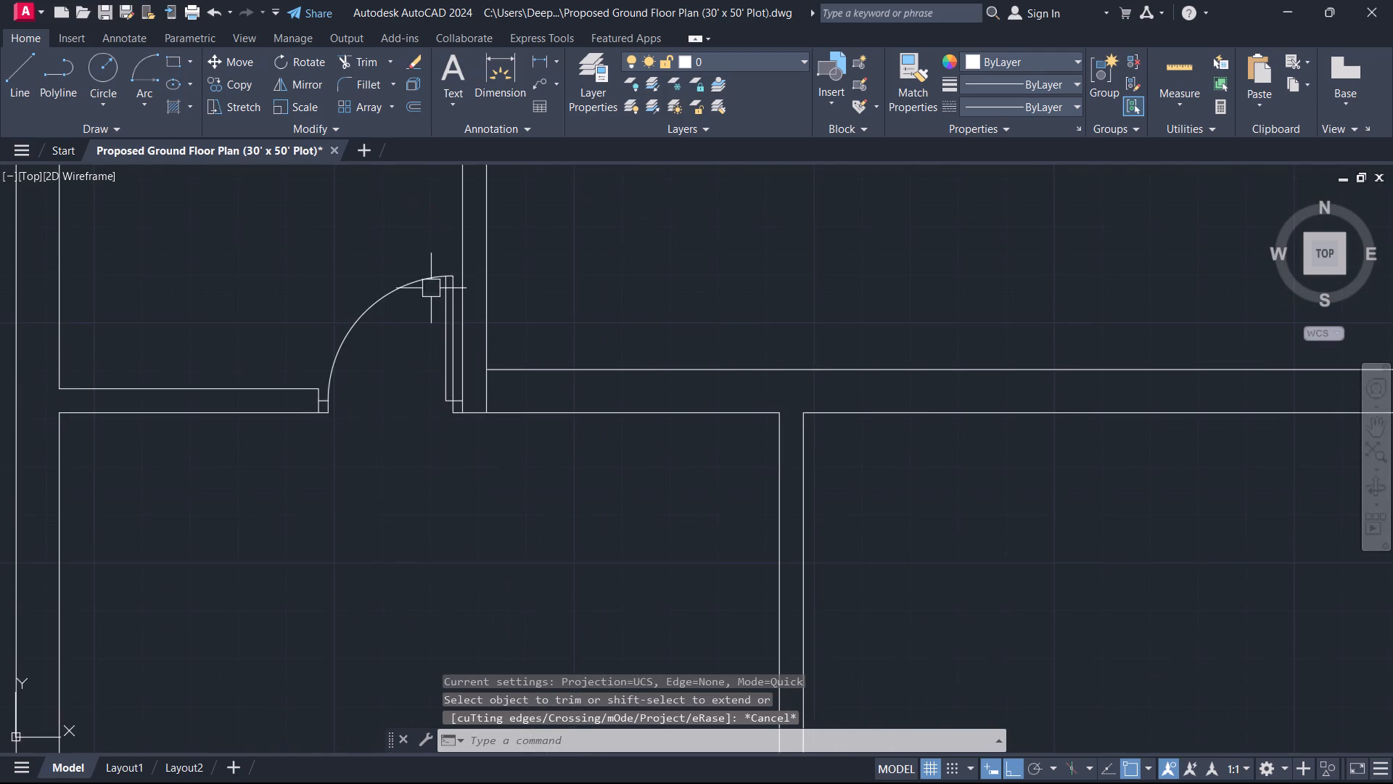
pyautogui.scroll(1, 432, 299)
pyautogui.moveTo(432, 307); pyautogui.dragTo(380, 539, button='middle')
pyautogui.scroll(1, 480, 264)
pyautogui.moveTo(403, 392); pyautogui.dragTo(435, 99, button='middle')
pyautogui.scroll(-2, 588, 462)
pyautogui.moveTo(588, 462); pyautogui.dragTo(555, 150, button='middle')
pyautogui.scroll(2, 546, 230)
pyautogui.moveTo(546, 230); pyautogui.dragTo(570, 334, button='middle')
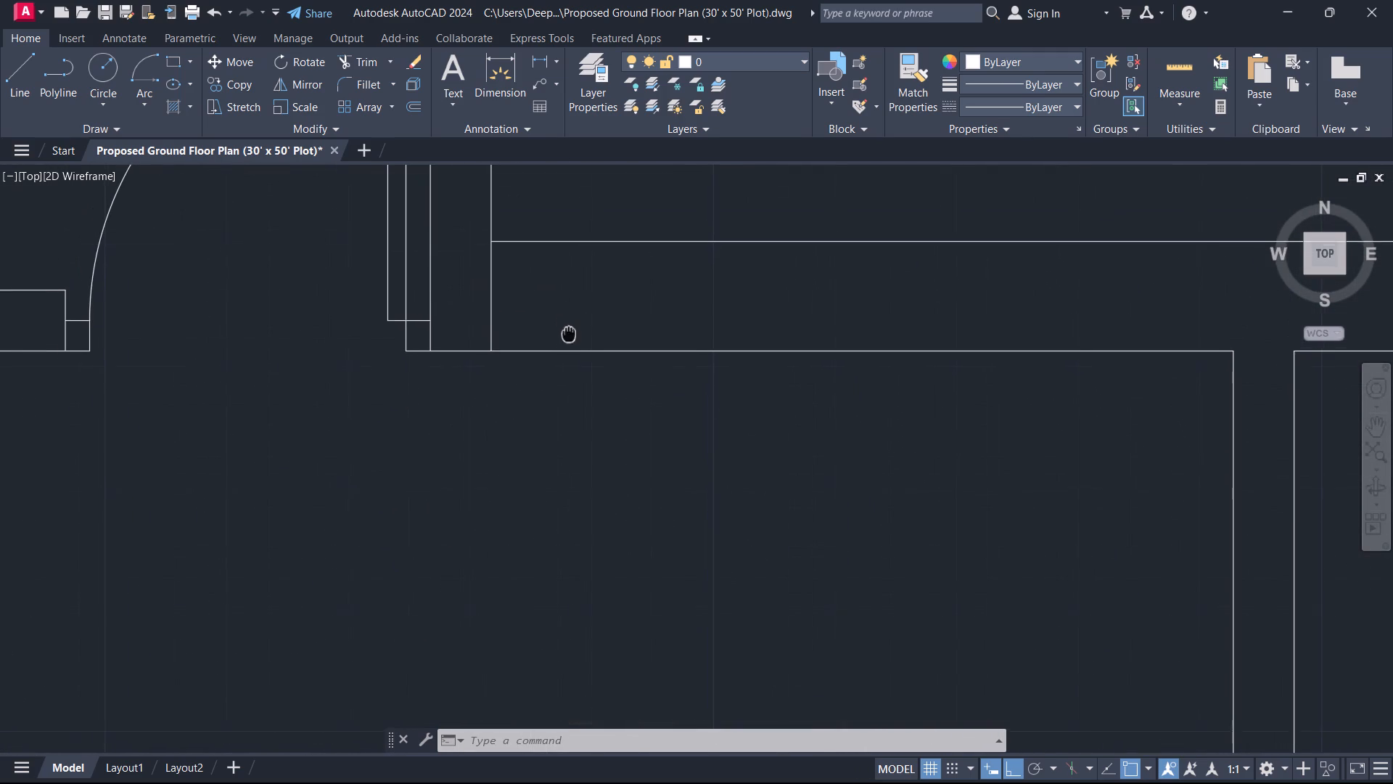
pyautogui.moveTo(570, 334); pyautogui.dragTo(572, 339, button='middle')
pyautogui.write('tr')
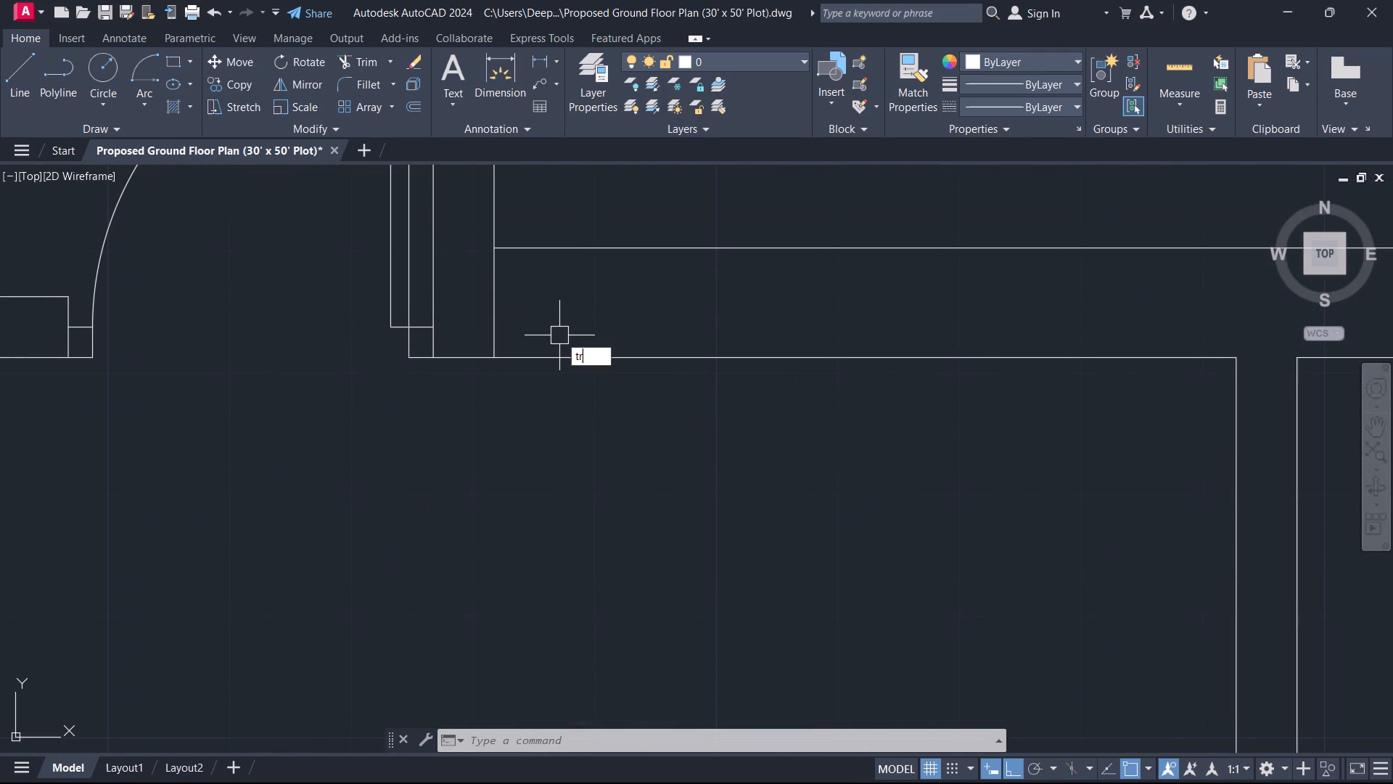
pyautogui.press('space')
pyautogui.moveTo(537, 330); pyautogui.dragTo(530, 328)
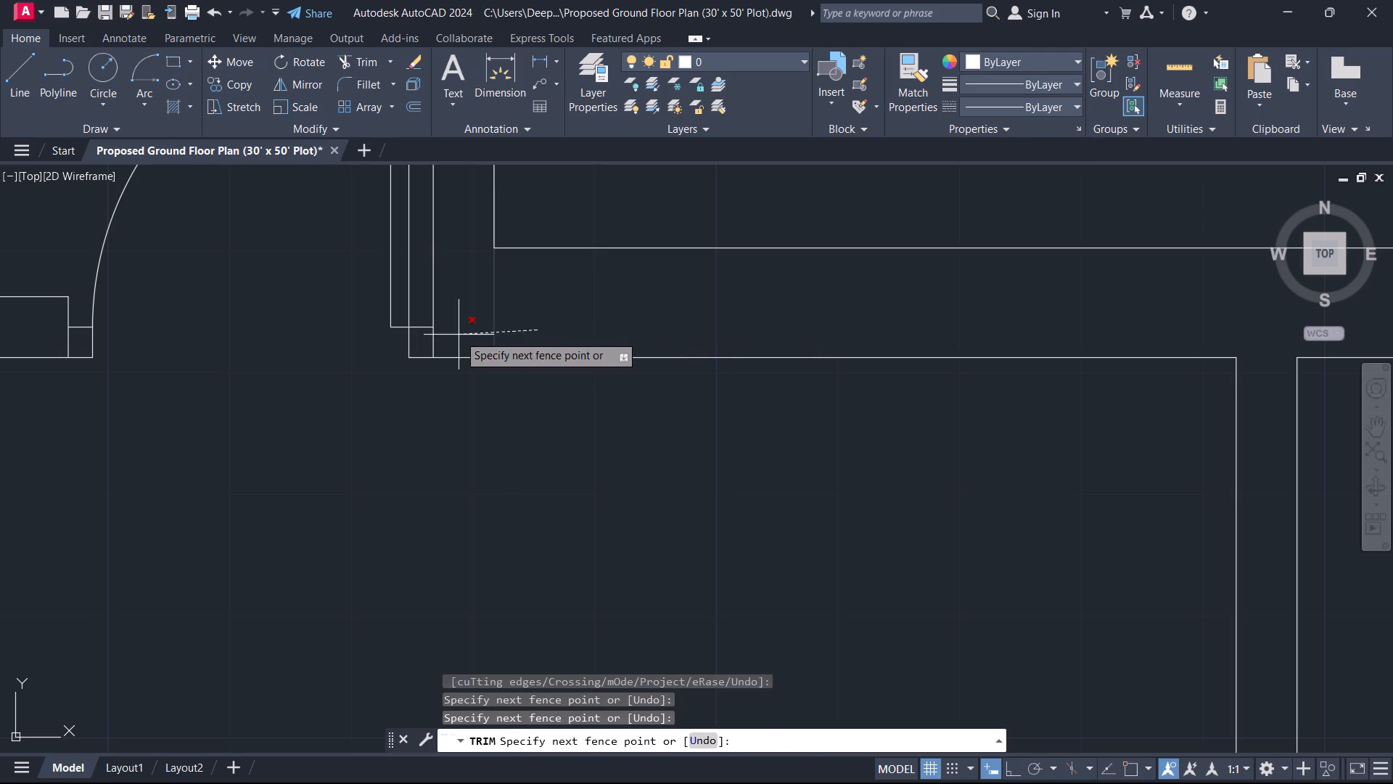
pyautogui.click(459, 335)
pyautogui.press('Escape')
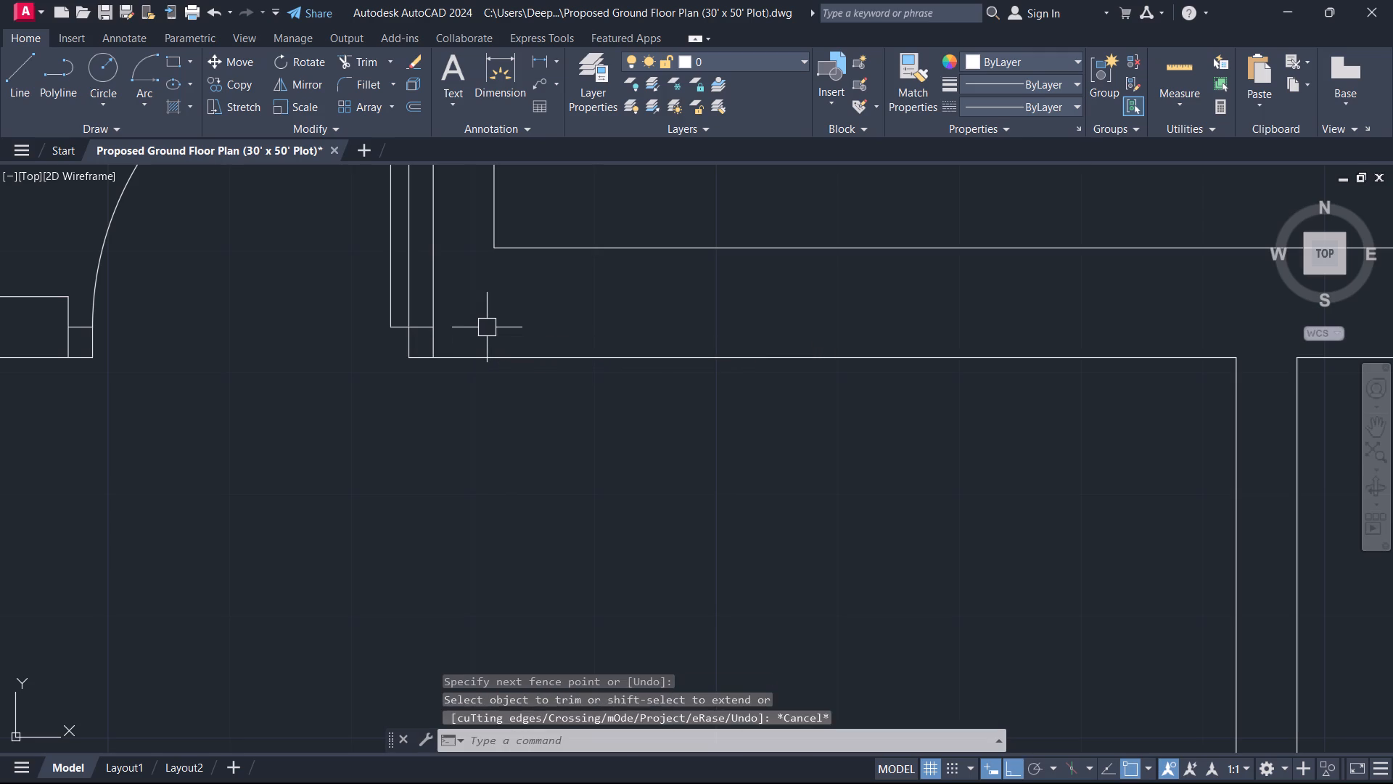
# Examine the overall plan layout, including the room south of the door and the space beyond its south partition.
pyautogui.scroll(-2, 529, 344)
pyautogui.scroll(4, 529, 344)
pyautogui.scroll(-1, 529, 344)
pyautogui.scroll(1, 529, 344)
pyautogui.scroll(-4, 841, 243)
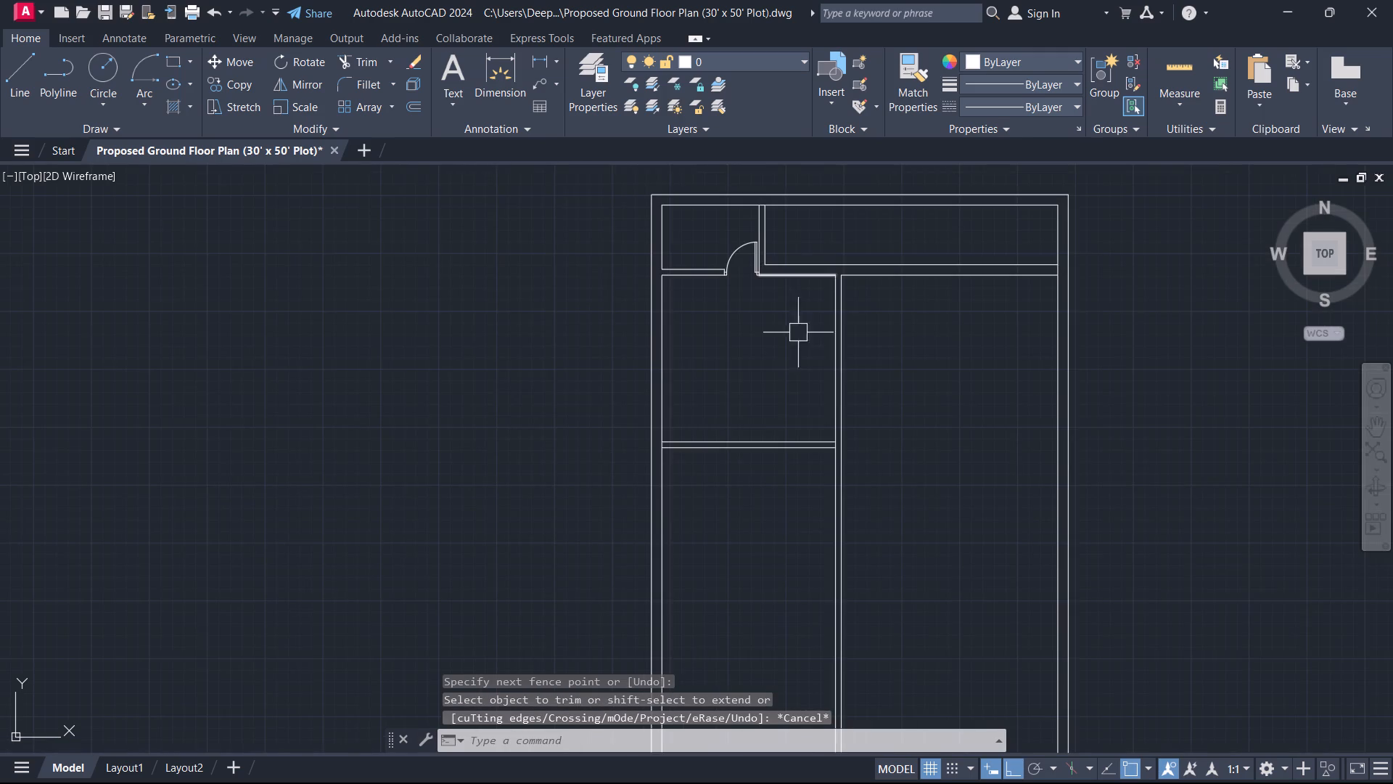
pyautogui.moveTo(752, 340); pyautogui.dragTo(461, 383, button='middle')
pyautogui.moveTo(507, 440); pyautogui.dragTo(630, 248, button='middle')
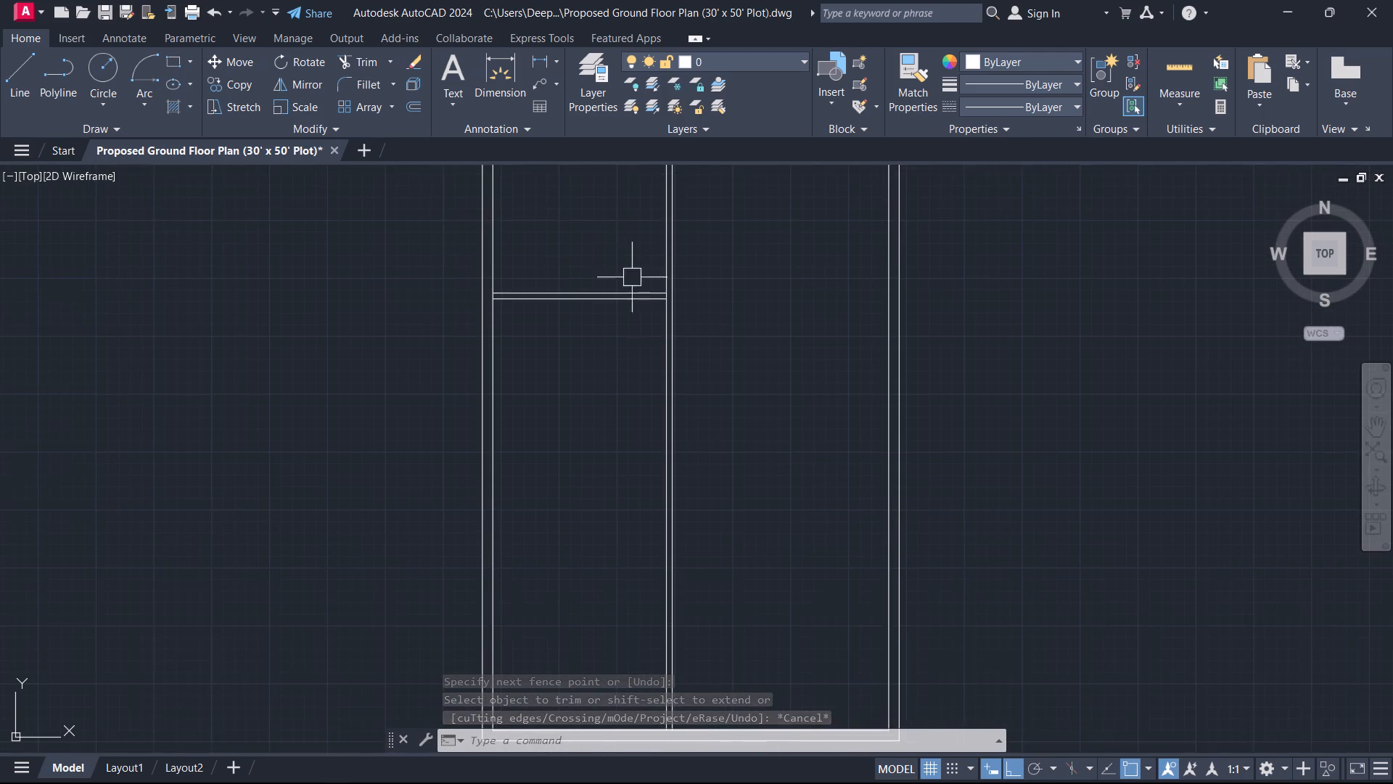
pyautogui.scroll(1, 630, 298)
pyautogui.moveTo(626, 394); pyautogui.dragTo(474, 449, button='middle')
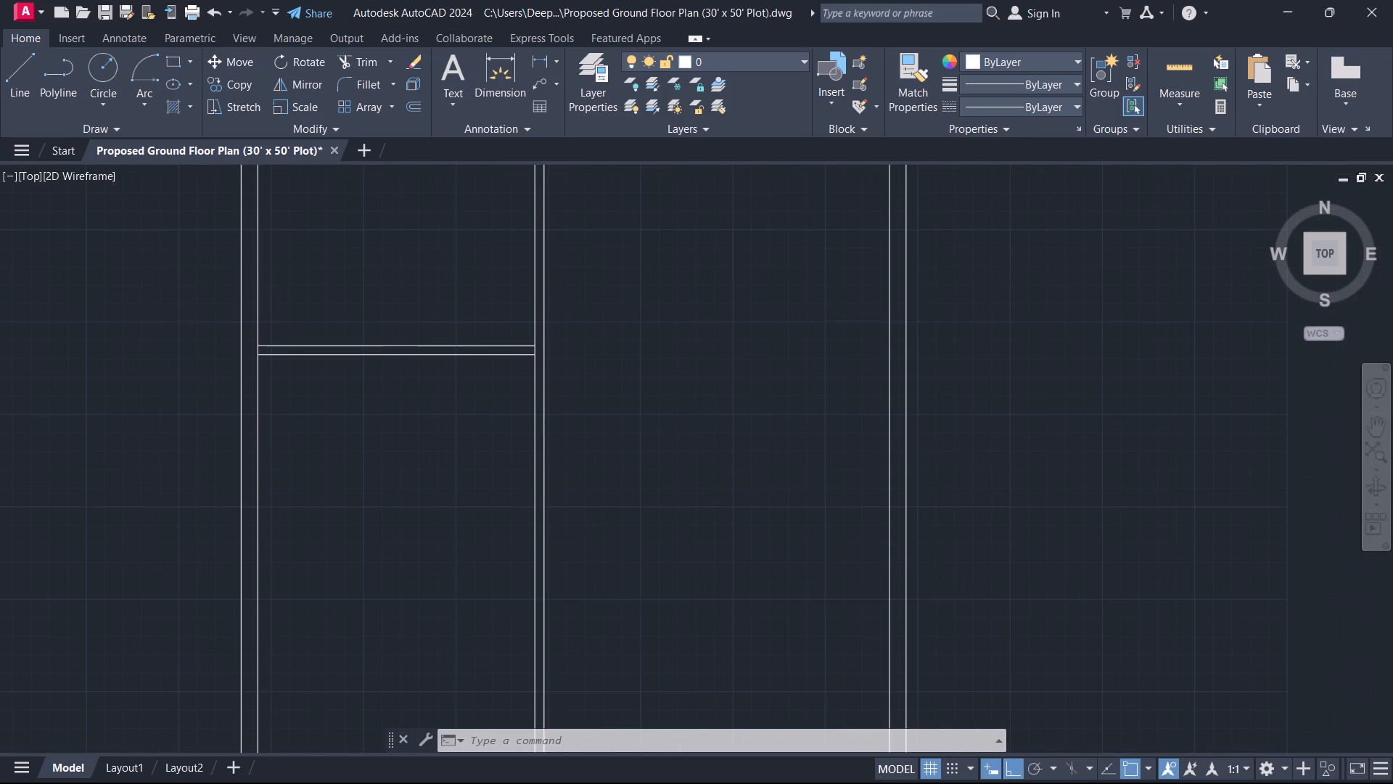
pyautogui.scroll(-1, 472, 452)
pyautogui.moveTo(479, 457); pyautogui.dragTo(576, 467, button='middle')
pyautogui.scroll(1, 594, 438)
pyautogui.moveTo(594, 437); pyautogui.dragTo(590, 454, button='middle')
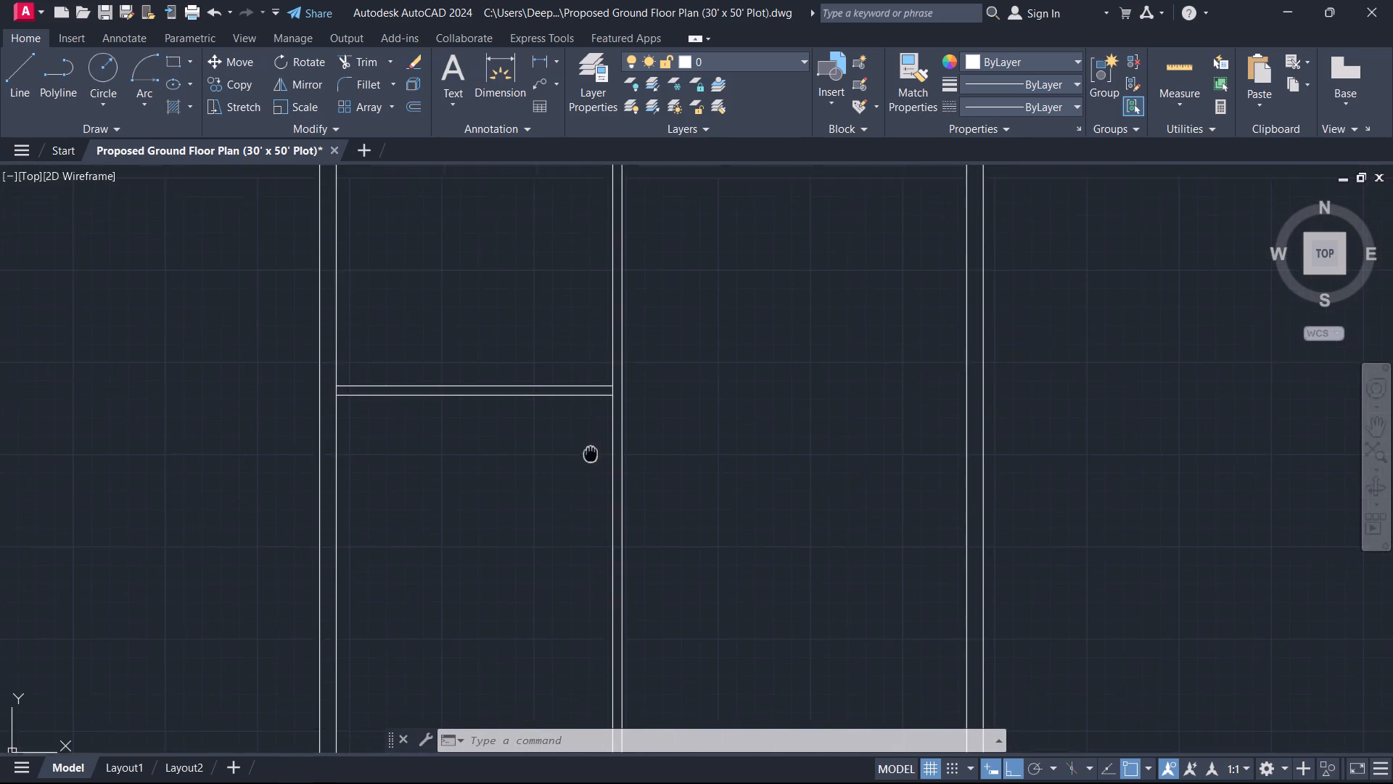
pyautogui.moveTo(590, 454); pyautogui.dragTo(588, 474, button='middle')
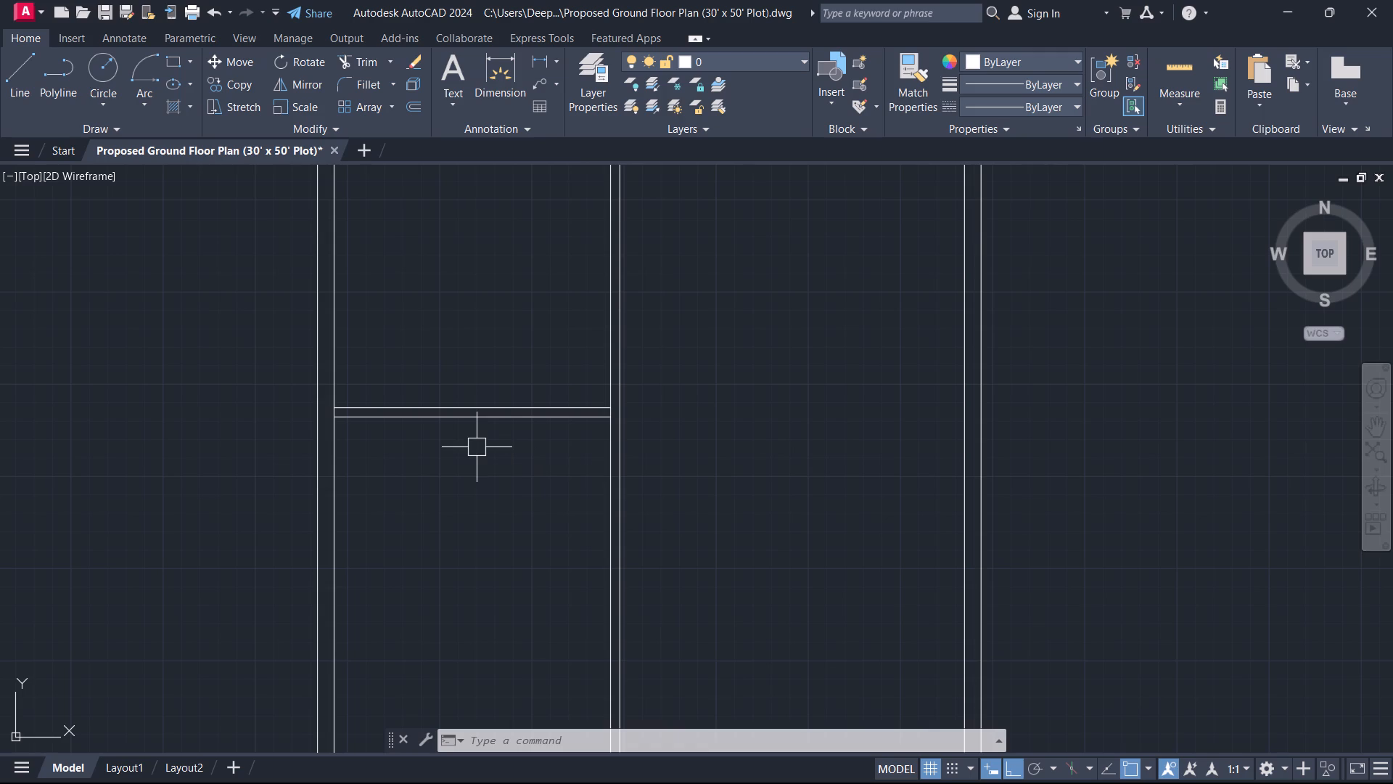
pyautogui.moveTo(545, 314); pyautogui.dragTo(540, 387, button='middle')
pyautogui.scroll(-1, 540, 387)
pyautogui.scroll(1, 540, 387)
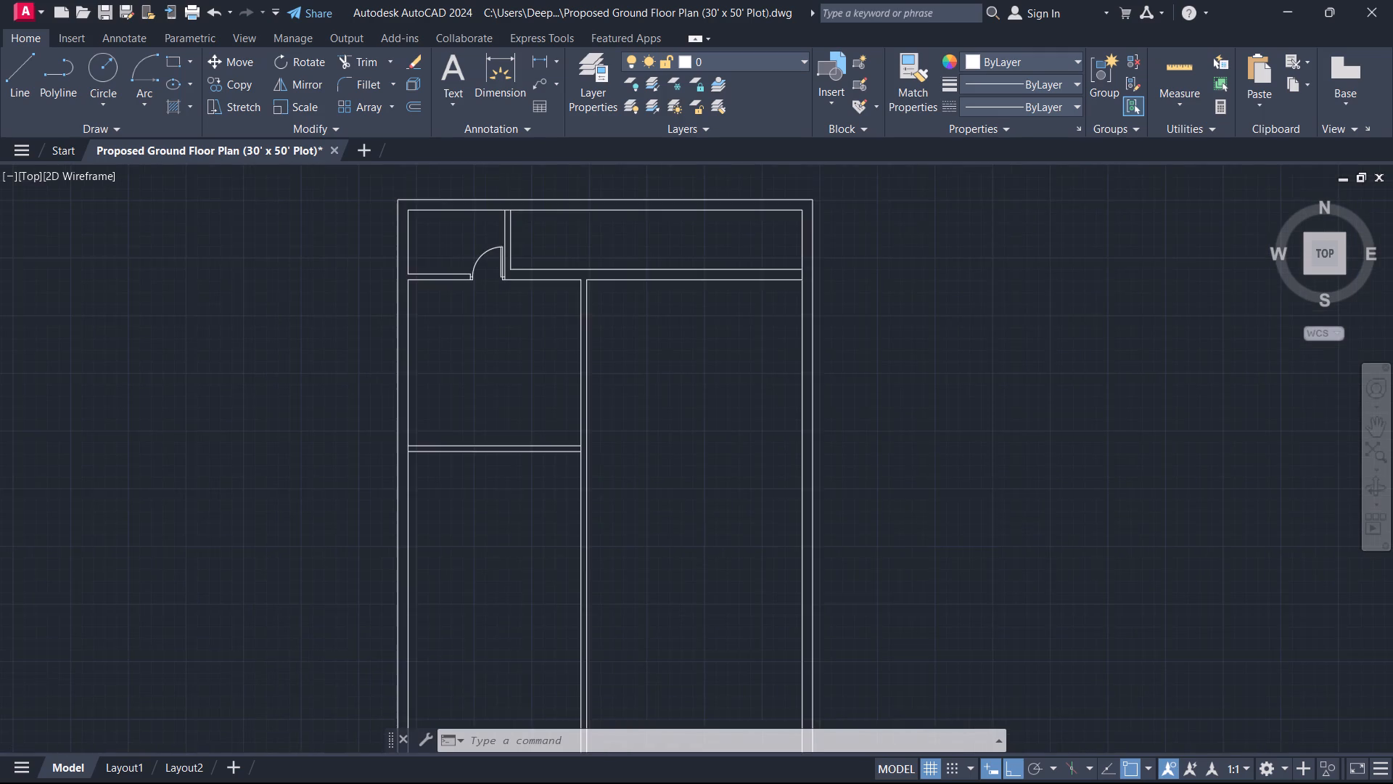
pyautogui.moveTo(540, 387); pyautogui.dragTo(580, 429, button='middle')
pyautogui.moveTo(582, 349); pyautogui.dragTo(570, 346, button='middle')
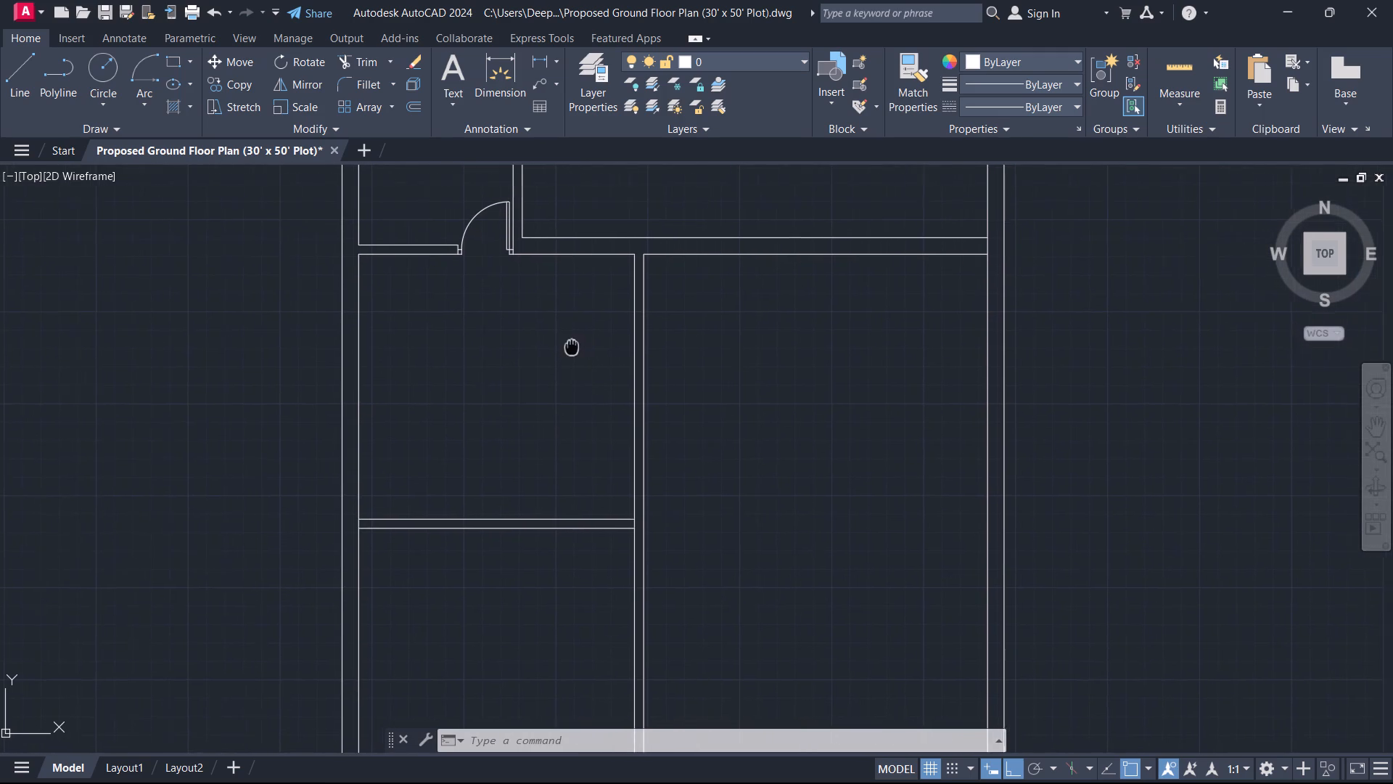
pyautogui.moveTo(570, 346); pyautogui.dragTo(554, 354, button='middle')
pyautogui.scroll(-1, 554, 354)
pyautogui.scroll(1, 543, 399)
pyautogui.moveTo(541, 399); pyautogui.dragTo(566, 427, button='middle')
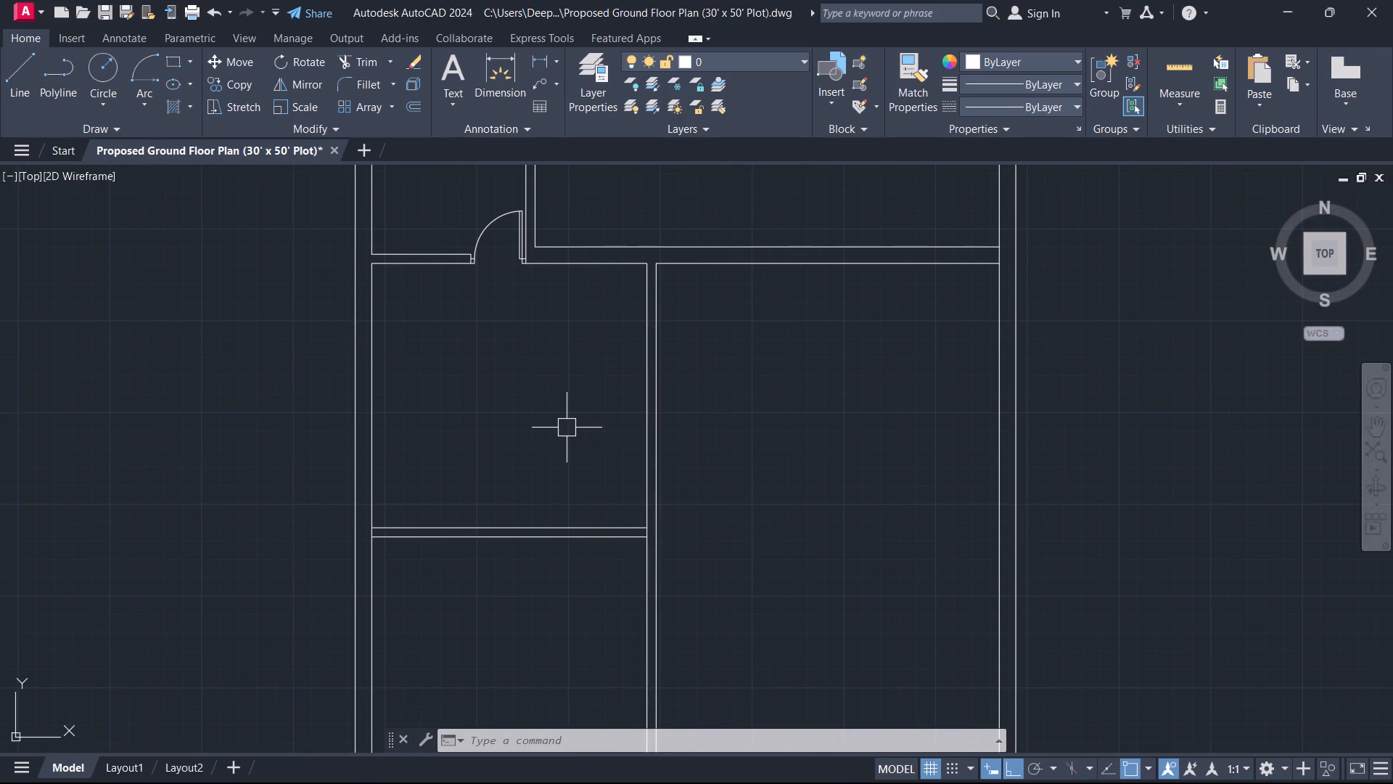
pyautogui.moveTo(555, 361); pyautogui.dragTo(535, 380, button='middle')
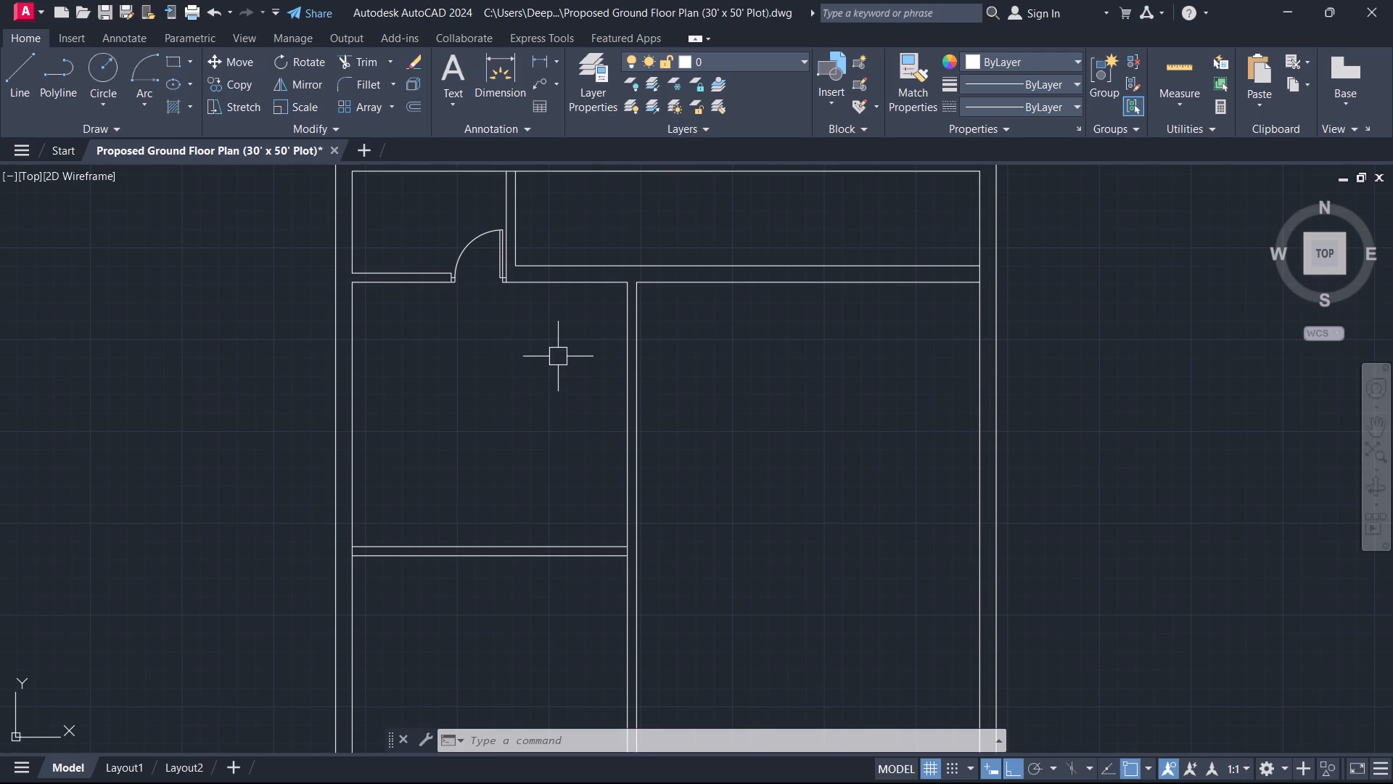
pyautogui.moveTo(558, 356); pyautogui.dragTo(652, 362, button='middle')
pyautogui.moveTo(626, 409); pyautogui.dragTo(590, 391, button='middle')
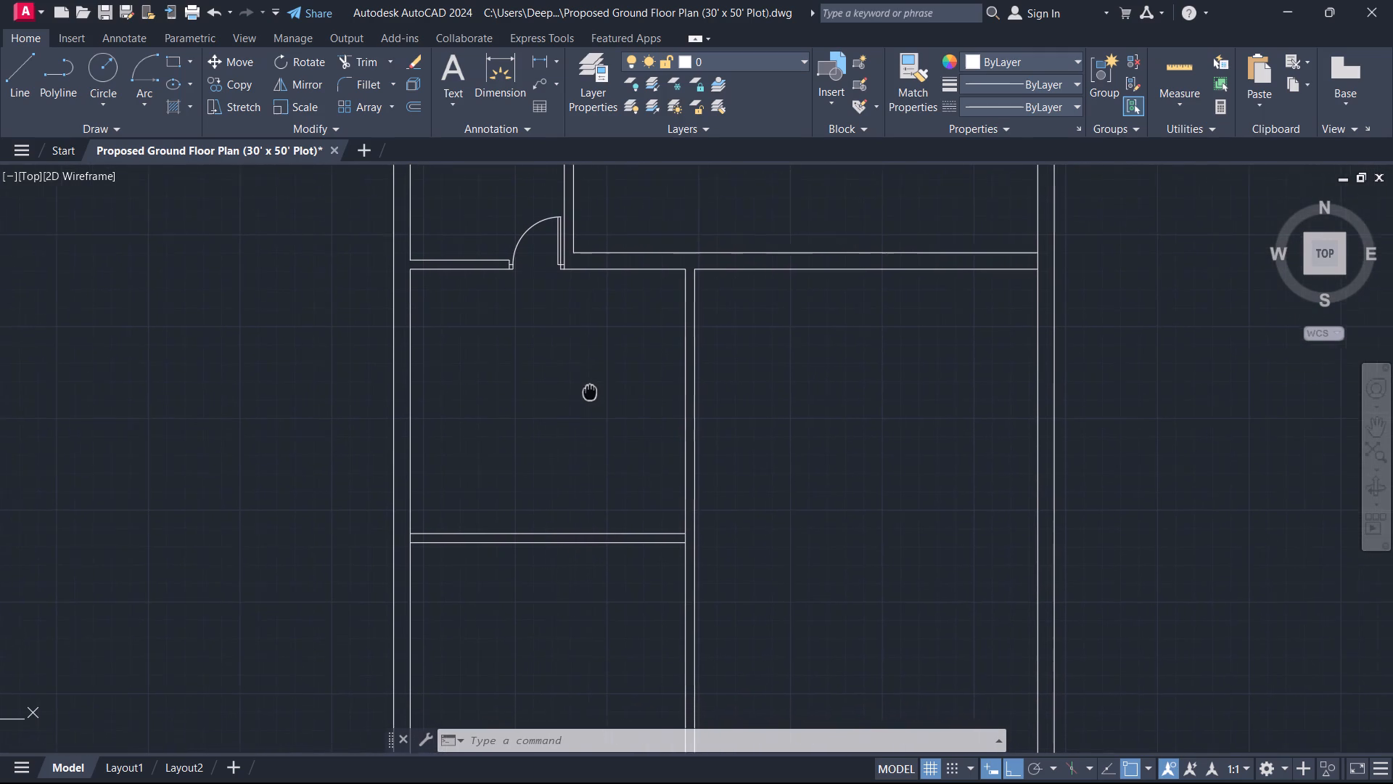
pyautogui.moveTo(590, 391); pyautogui.dragTo(580, 388, button='middle')
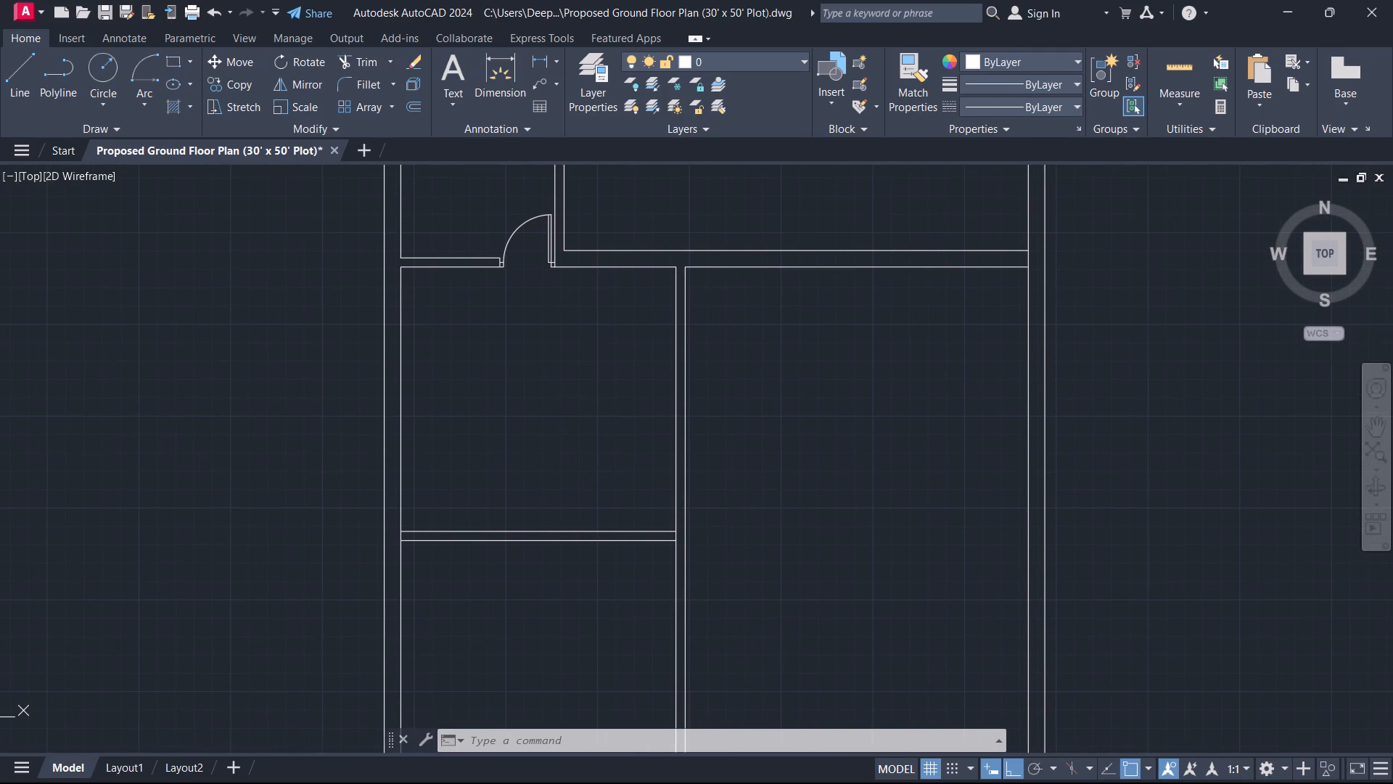
pyautogui.moveTo(580, 388); pyautogui.dragTo(564, 380, button='middle')
pyautogui.moveTo(555, 452); pyautogui.dragTo(657, 453, button='middle')
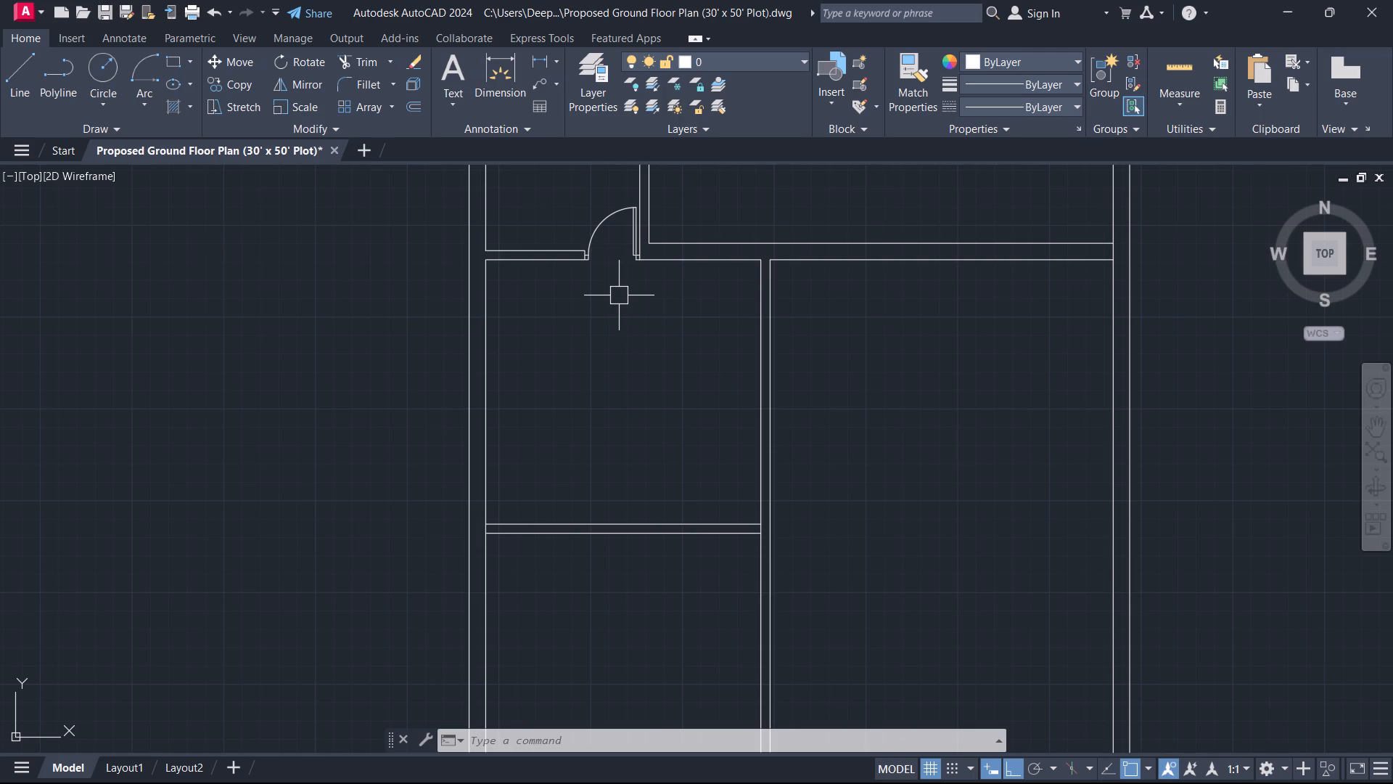
pyautogui.scroll(-2, 712, 351)
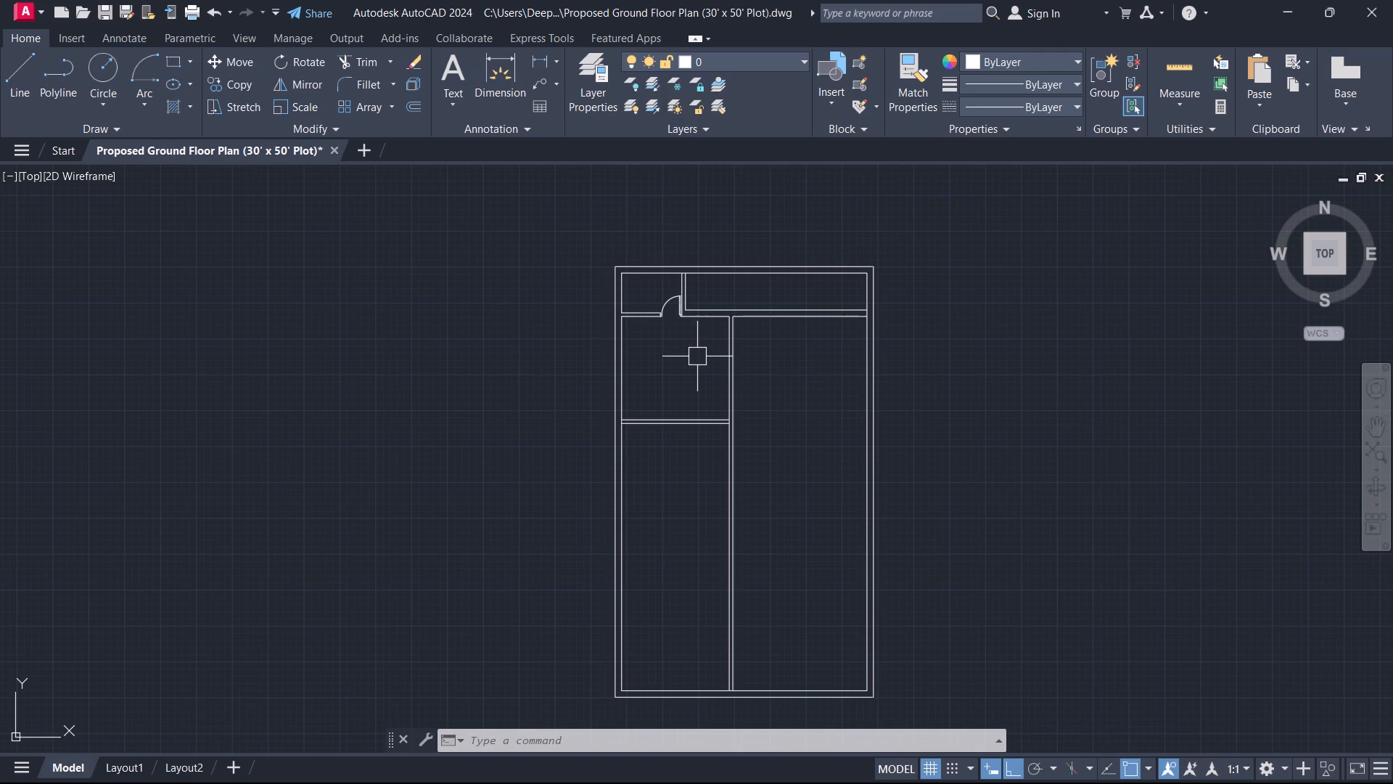
pyautogui.moveTo(768, 391); pyautogui.dragTo(776, 336, button='middle')
pyautogui.scroll(1, 701, 313)
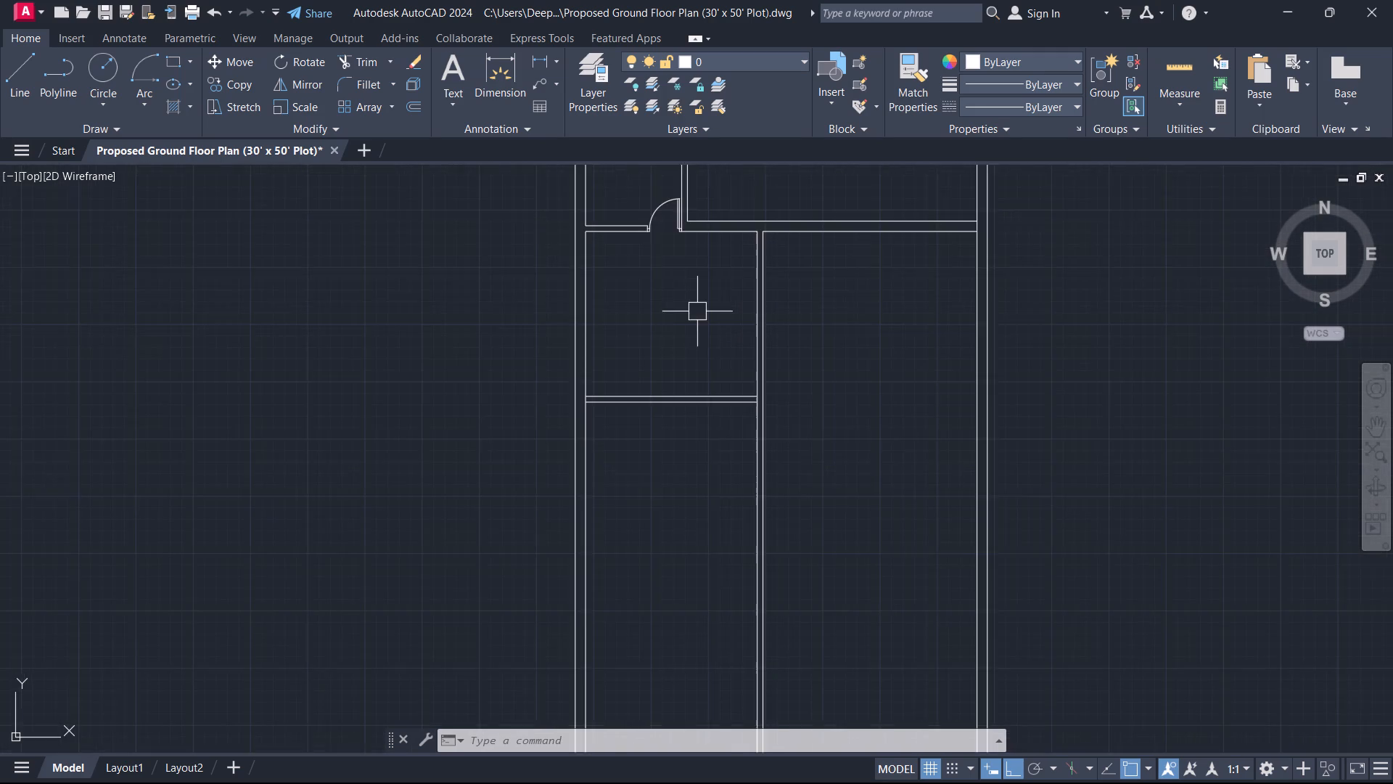
pyautogui.scroll(1, 687, 309)
pyautogui.moveTo(687, 309); pyautogui.dragTo(683, 430, button='middle')
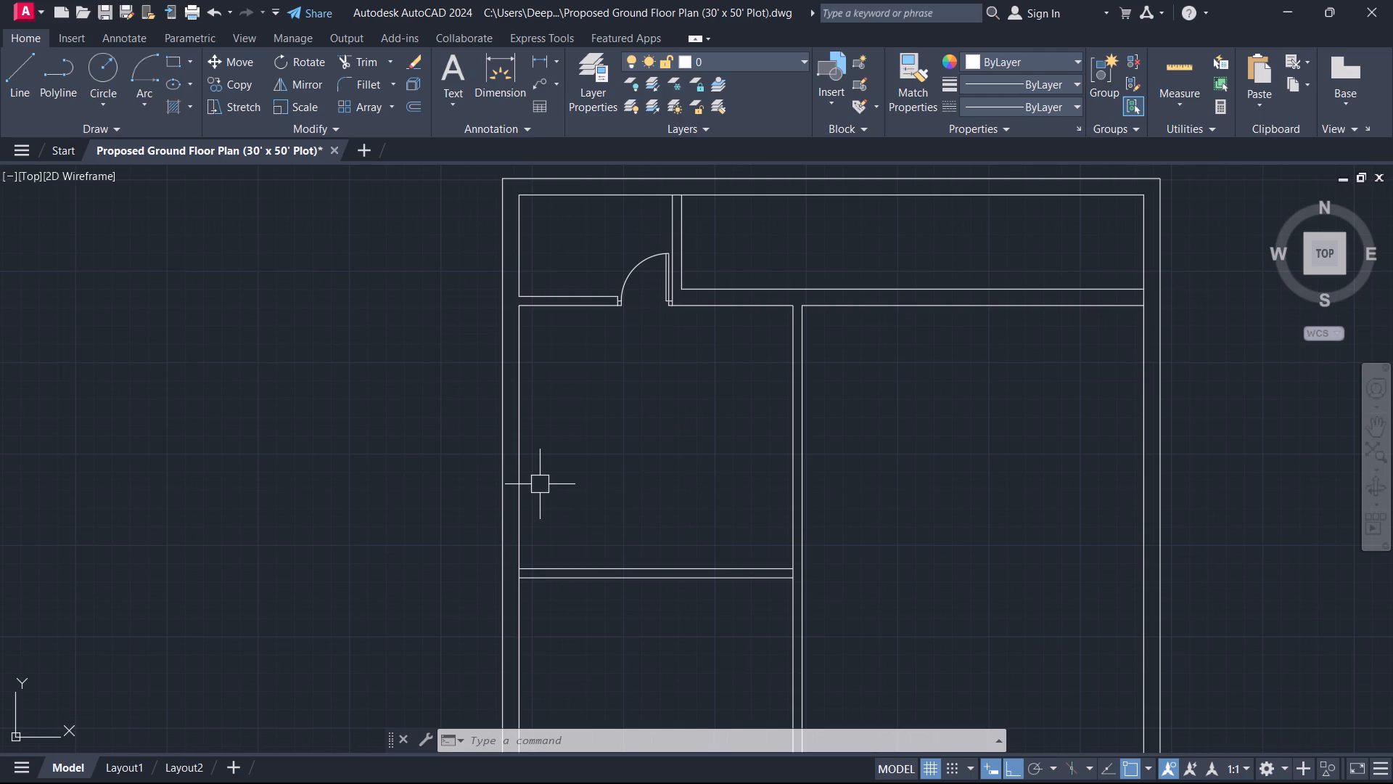
pyautogui.moveTo(753, 393); pyautogui.dragTo(710, 365, button='middle')
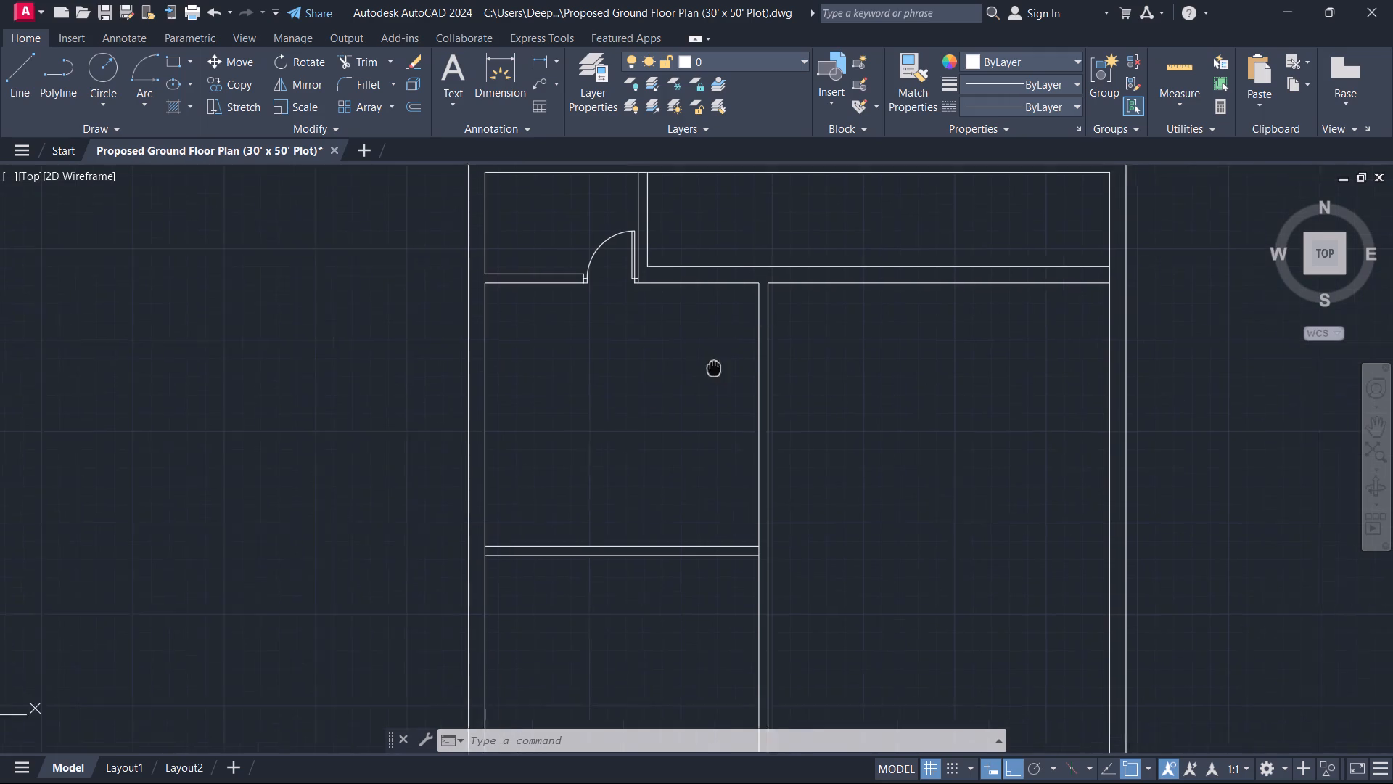
pyautogui.moveTo(710, 365); pyautogui.dragTo(695, 354, button='middle')
pyautogui.scroll(-2, 694, 354)
pyautogui.scroll(3, 678, 287)
pyautogui.moveTo(712, 369); pyautogui.dragTo(691, 327, button='middle')
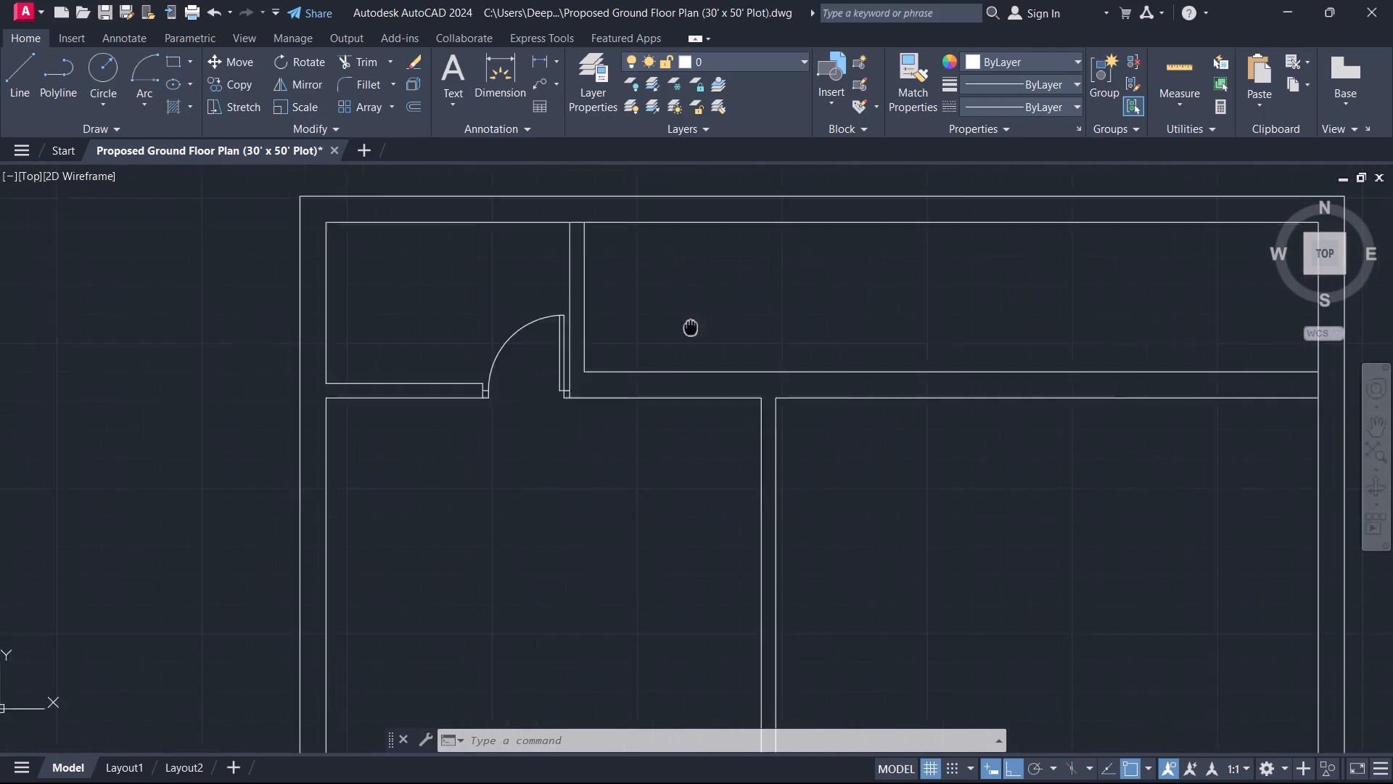
pyautogui.moveTo(691, 327); pyautogui.dragTo(657, 224, button='middle')
pyautogui.scroll(-1, 620, 457)
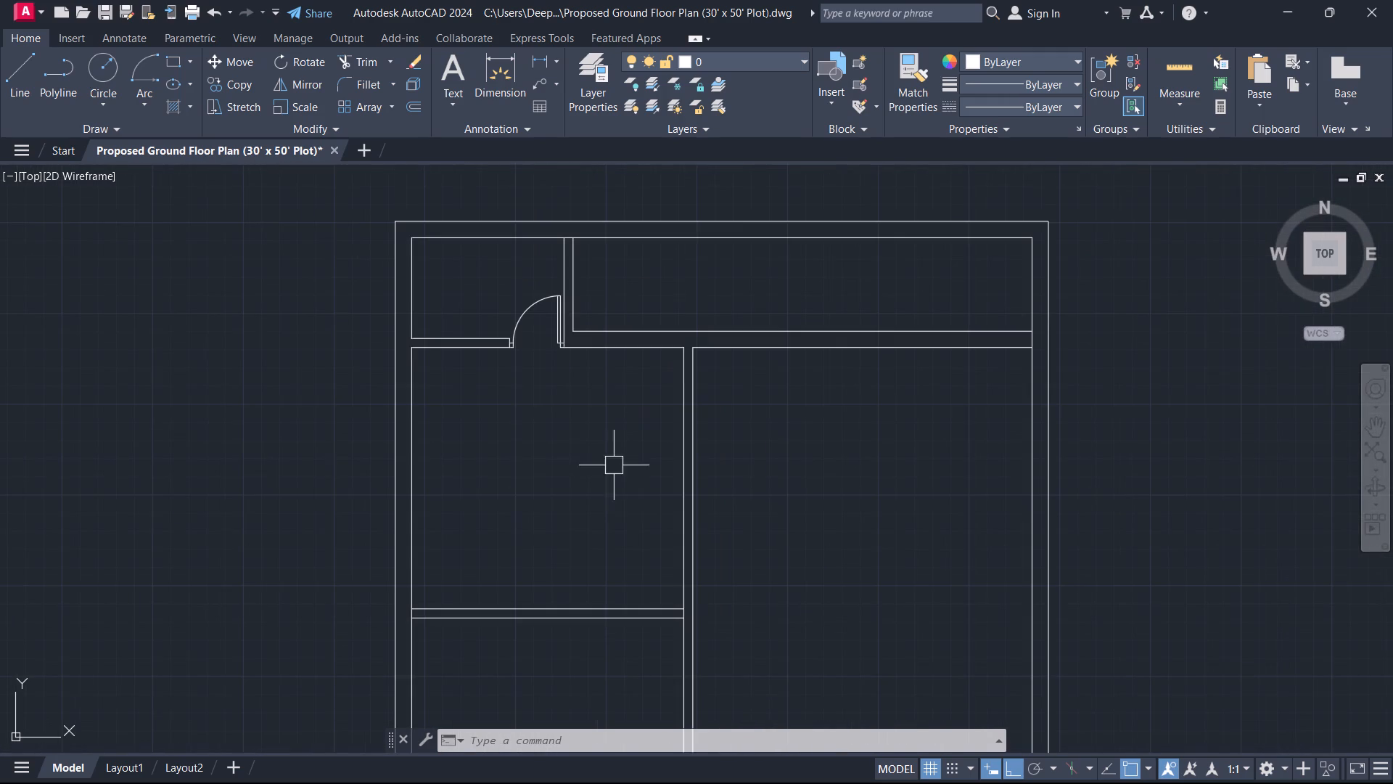
pyautogui.moveTo(617, 359); pyautogui.dragTo(636, 313, button='middle')
pyautogui.moveTo(641, 430); pyautogui.dragTo(614, 330, button='middle')
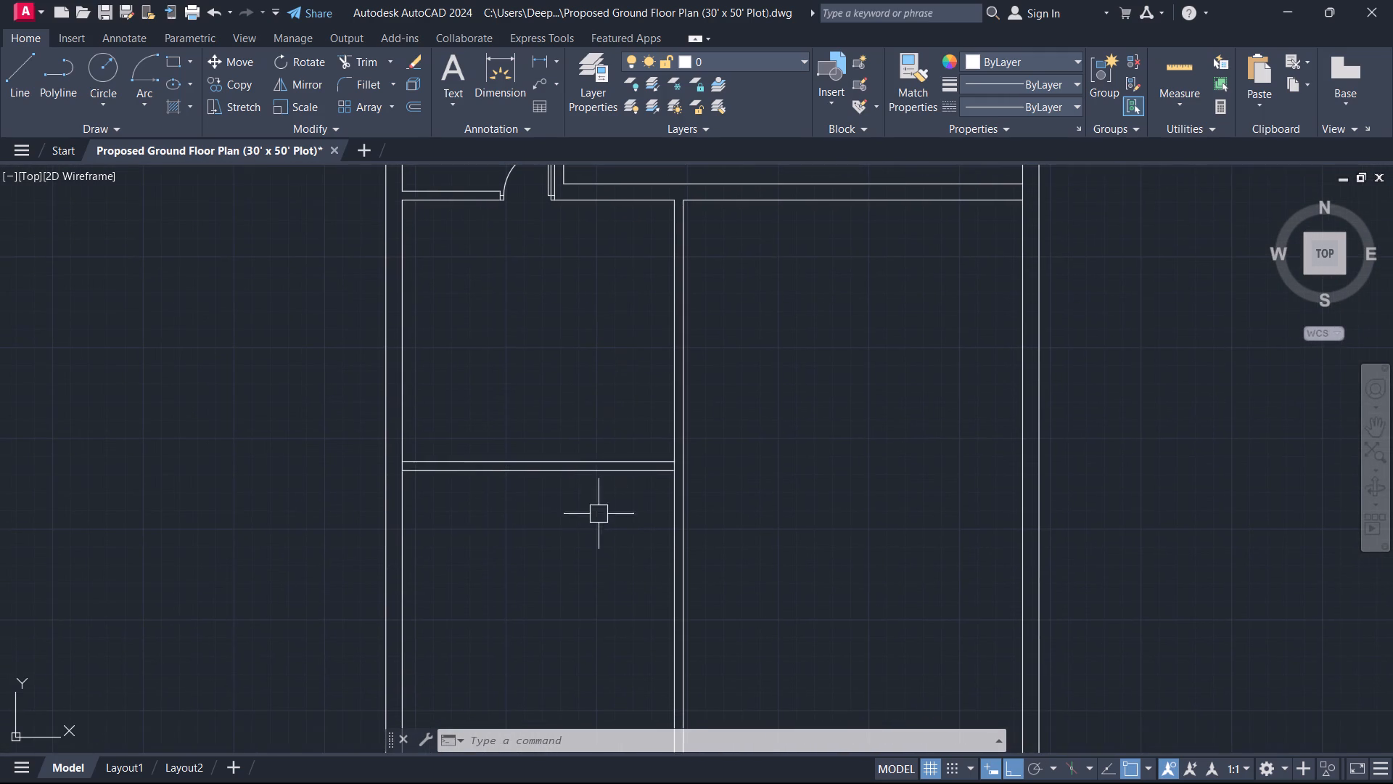
# Examine the plan layout, including the partitions south of the door and the short vertical partition's junction with the north wall.
pyautogui.middleClick(581, 409)
pyautogui.moveTo(596, 489); pyautogui.dragTo(613, 401, button='middle')
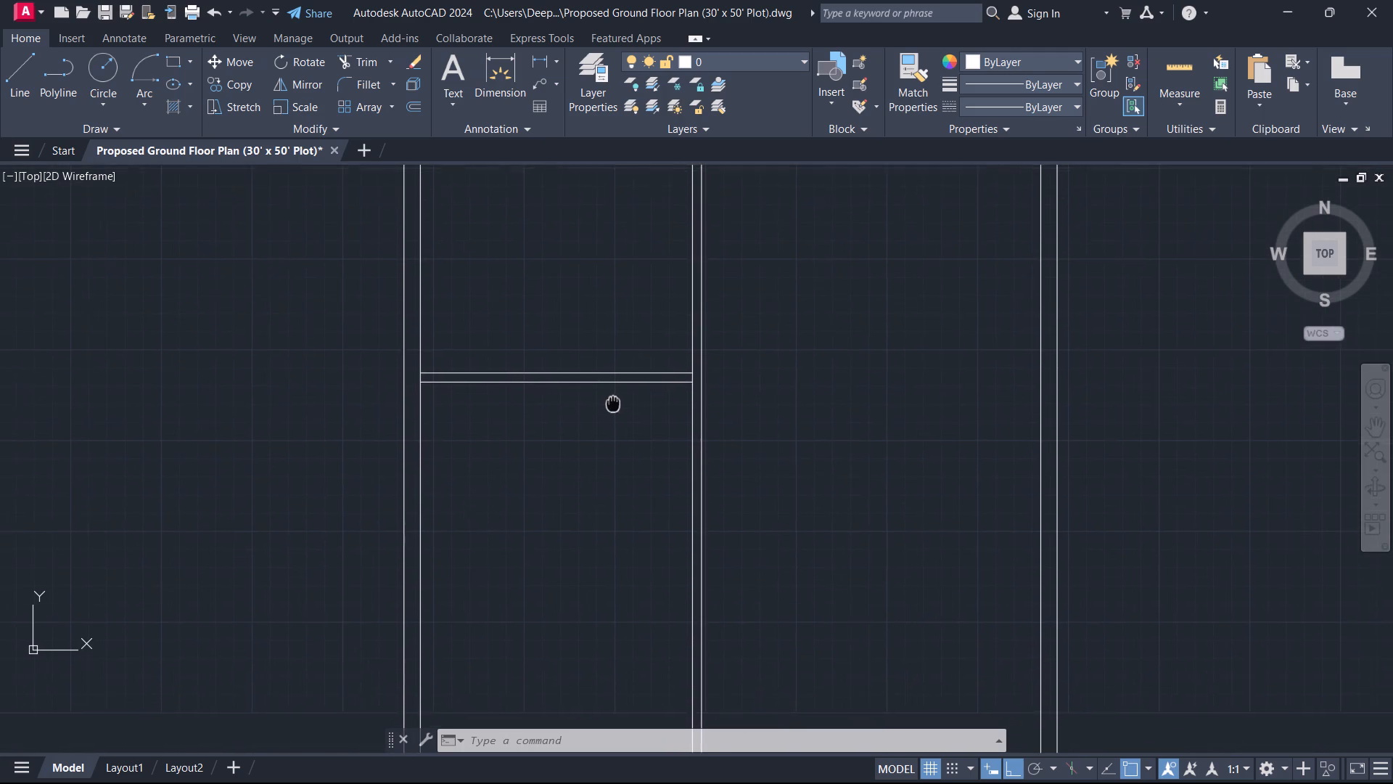
pyautogui.moveTo(613, 401); pyautogui.dragTo(638, 340, button='middle')
pyautogui.scroll(-2, 638, 340)
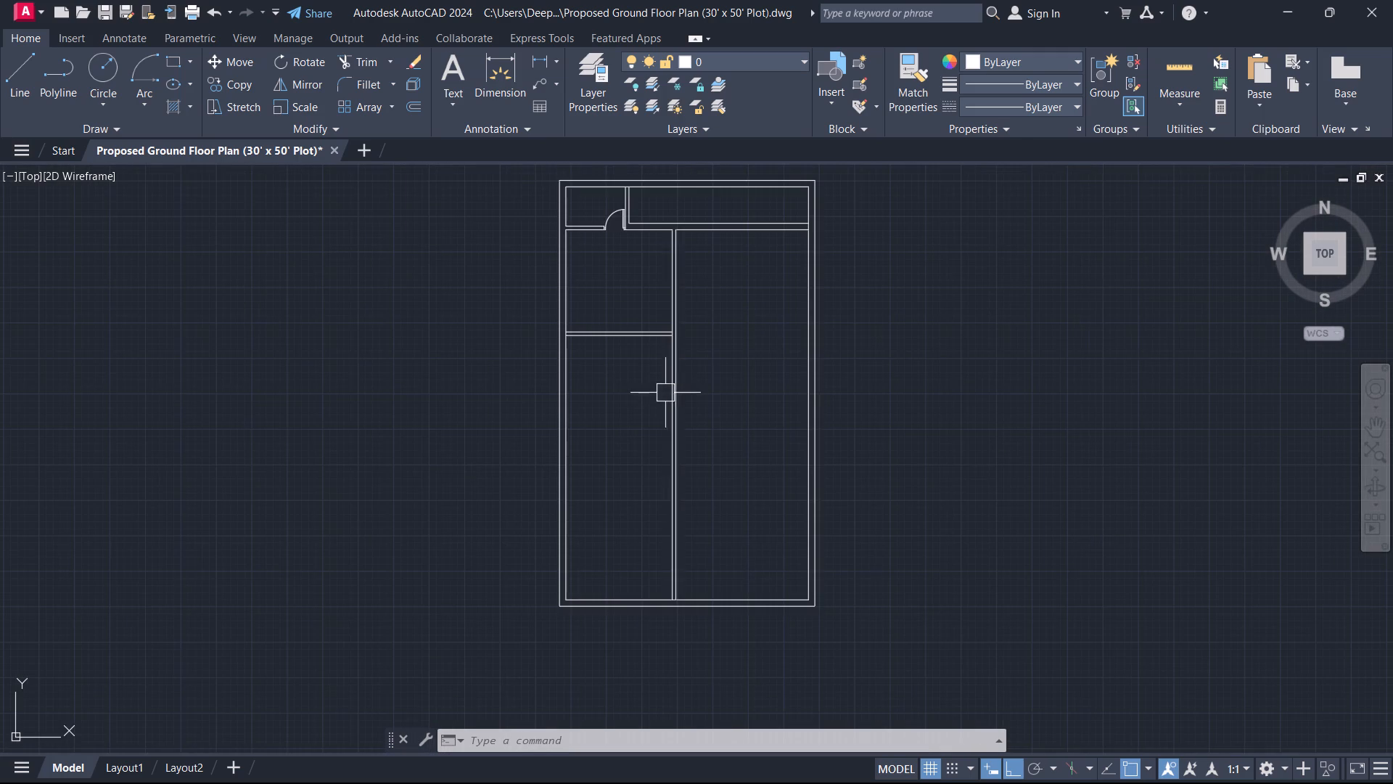
pyautogui.moveTo(634, 380); pyautogui.dragTo(604, 385, button='middle')
pyautogui.scroll(1, 612, 364)
pyautogui.moveTo(612, 362); pyautogui.dragTo(633, 433, button='middle')
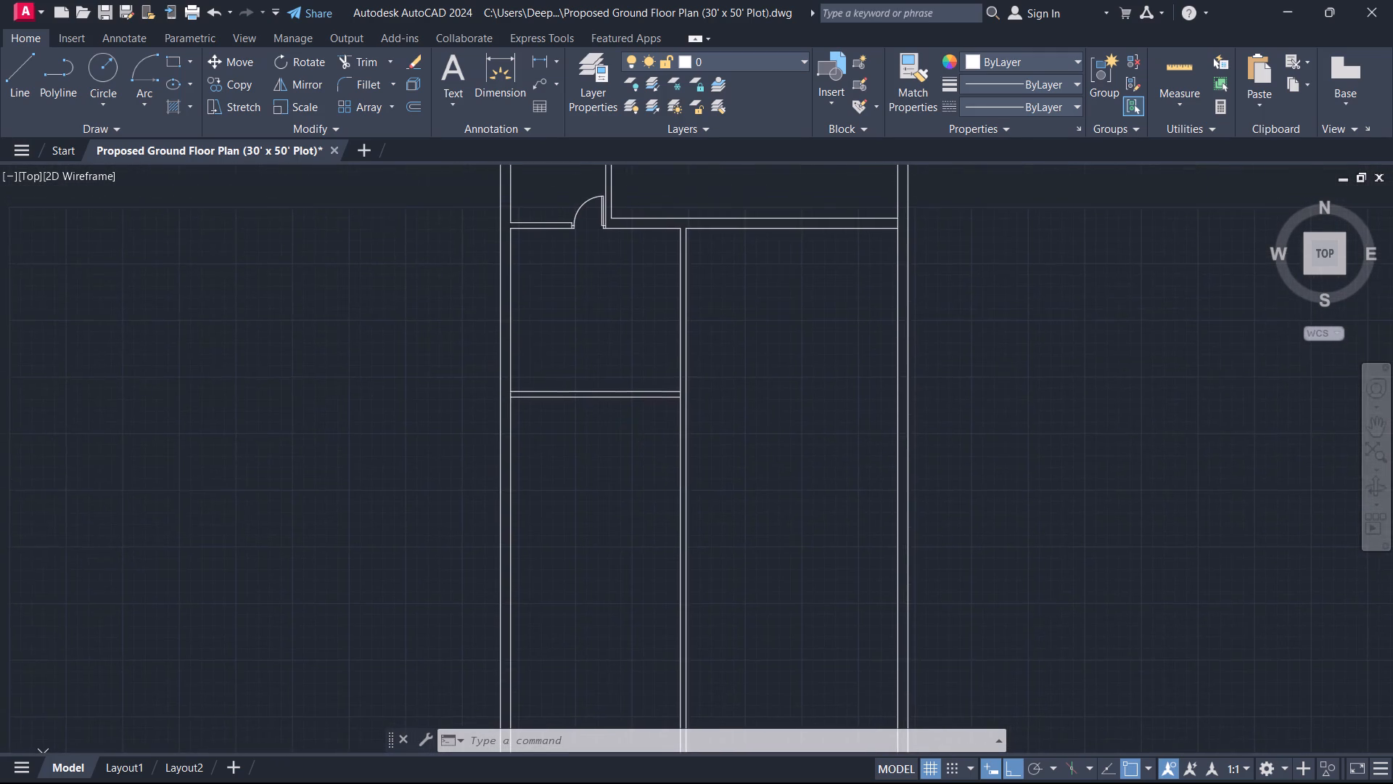
pyautogui.scroll(1, 626, 393)
pyautogui.scroll(-1, 621, 351)
pyautogui.moveTo(621, 350); pyautogui.dragTo(636, 462, button='middle')
pyautogui.scroll(1, 632, 353)
pyautogui.moveTo(632, 353); pyautogui.dragTo(636, 374, button='middle')
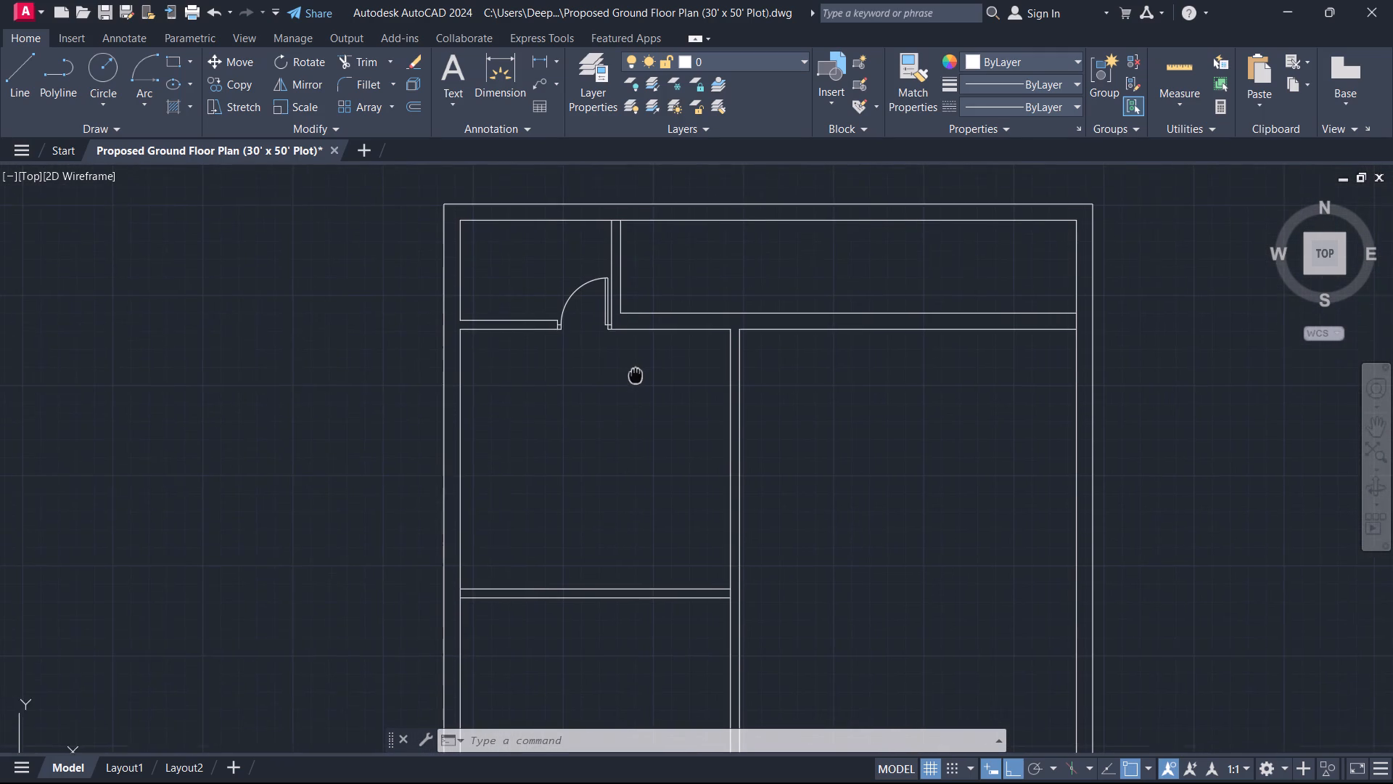
pyautogui.moveTo(636, 374); pyautogui.dragTo(636, 381, button='middle')
pyautogui.moveTo(641, 286); pyautogui.dragTo(641, 370, button='middle')
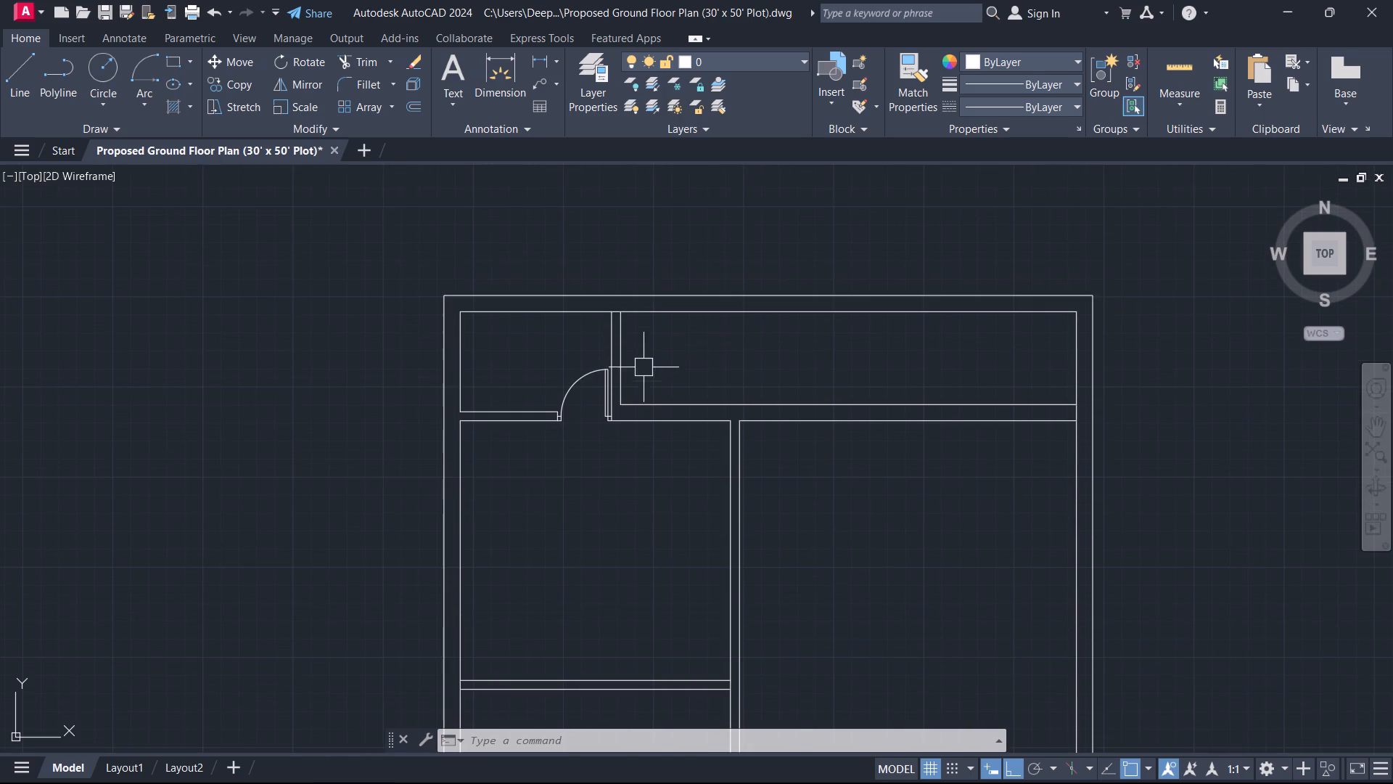
pyautogui.scroll(1, 644, 343)
pyautogui.moveTo(673, 376); pyautogui.dragTo(616, 352, button='middle')
pyautogui.scroll(-1, 584, 485)
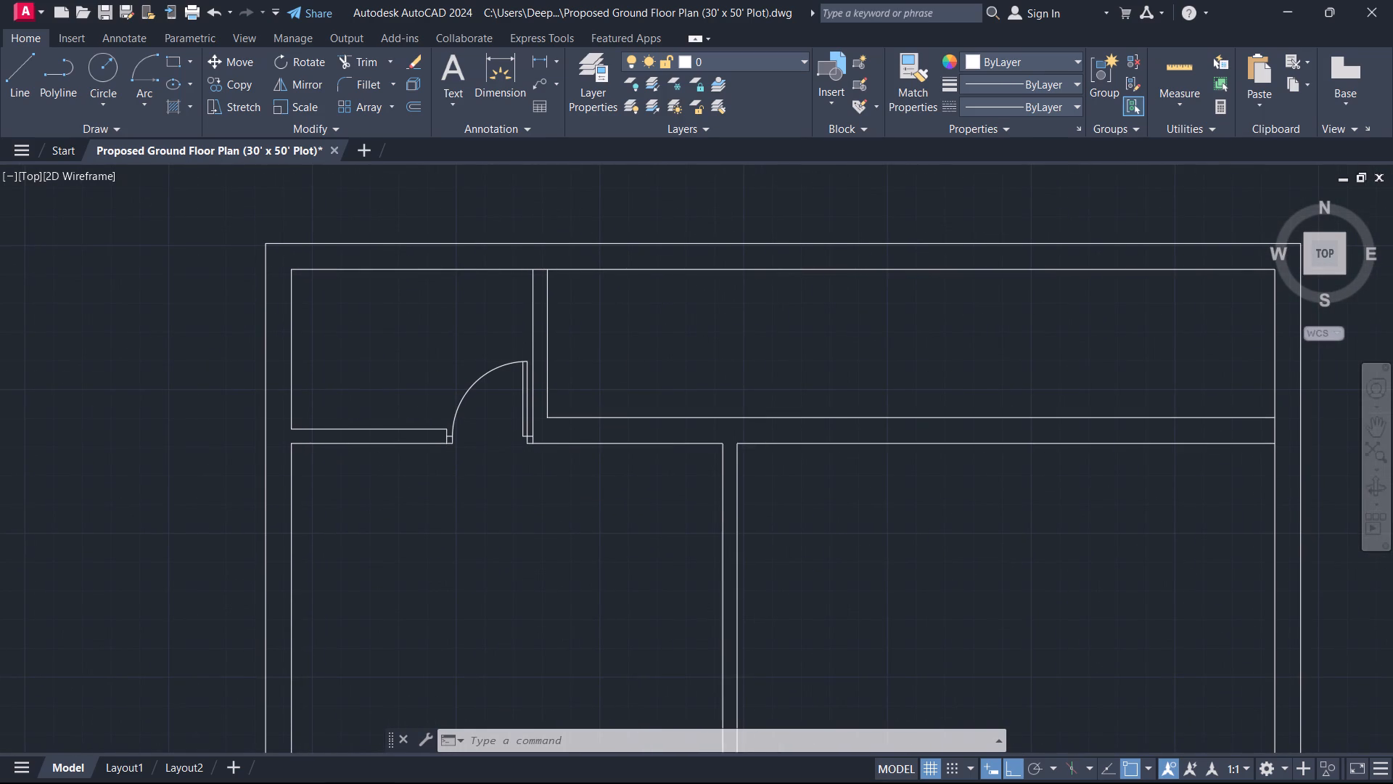
pyautogui.moveTo(604, 445); pyautogui.dragTo(605, 437, button='middle')
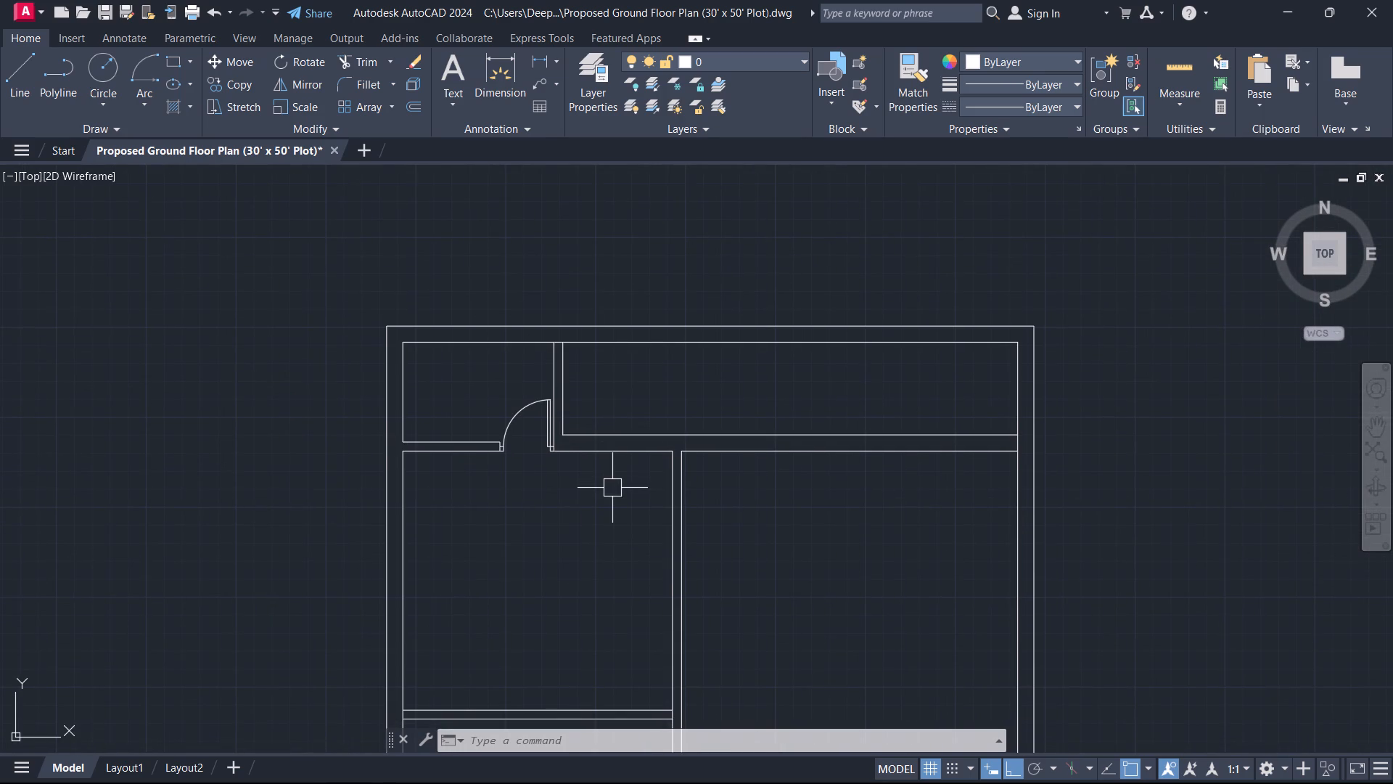
pyautogui.moveTo(612, 490); pyautogui.dragTo(647, 372, button='middle')
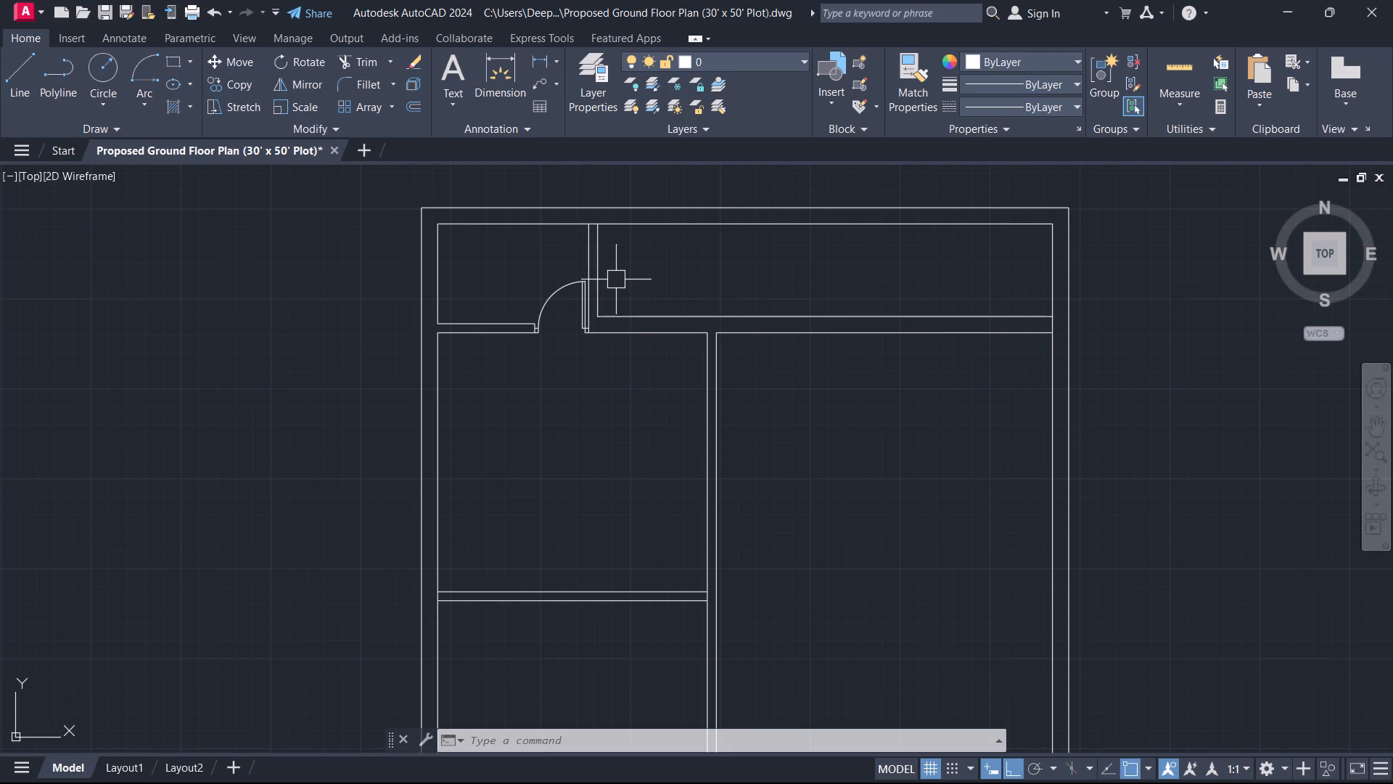
pyautogui.moveTo(617, 359); pyautogui.dragTo(637, 319, button='middle')
pyautogui.scroll(1, 625, 197)
pyautogui.moveTo(625, 197); pyautogui.dragTo(650, 293, button='middle')
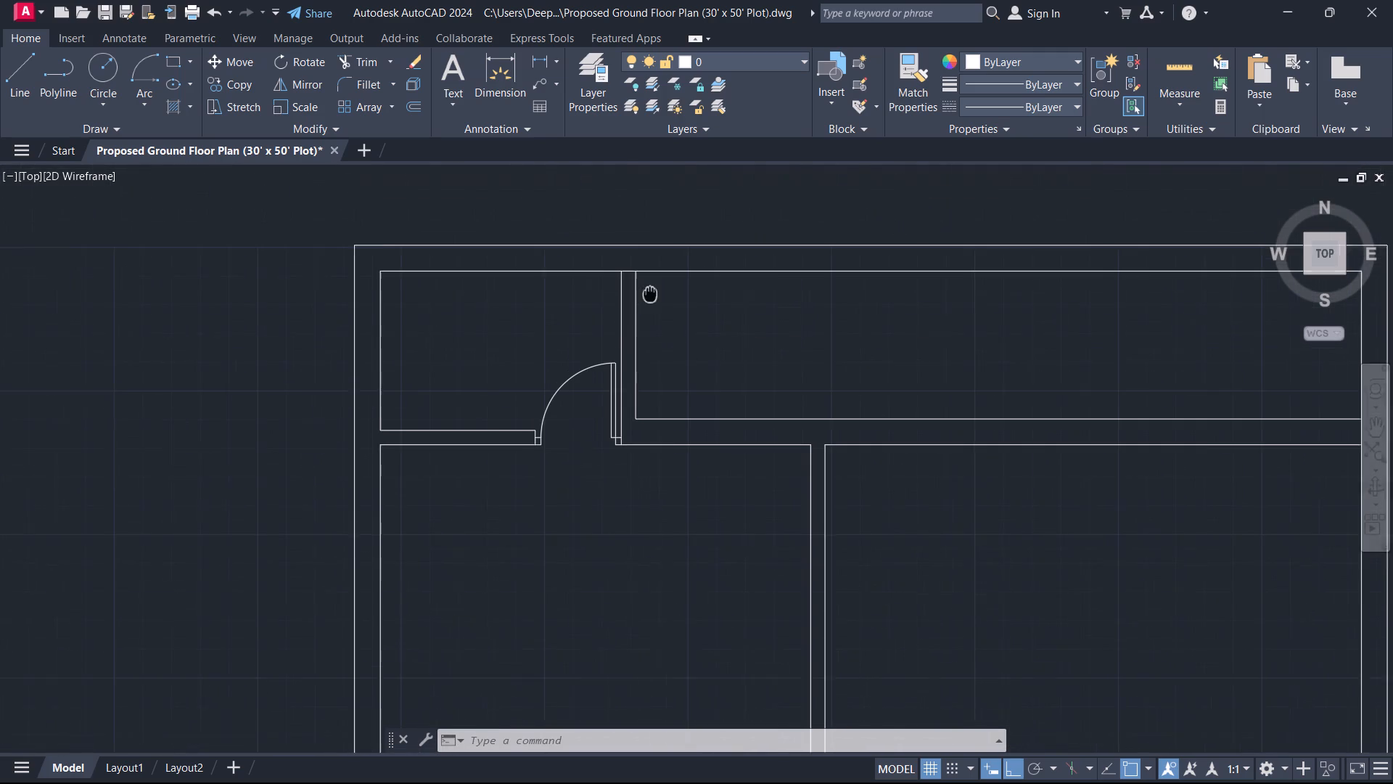
pyautogui.moveTo(650, 293); pyautogui.dragTo(653, 301, button='middle')
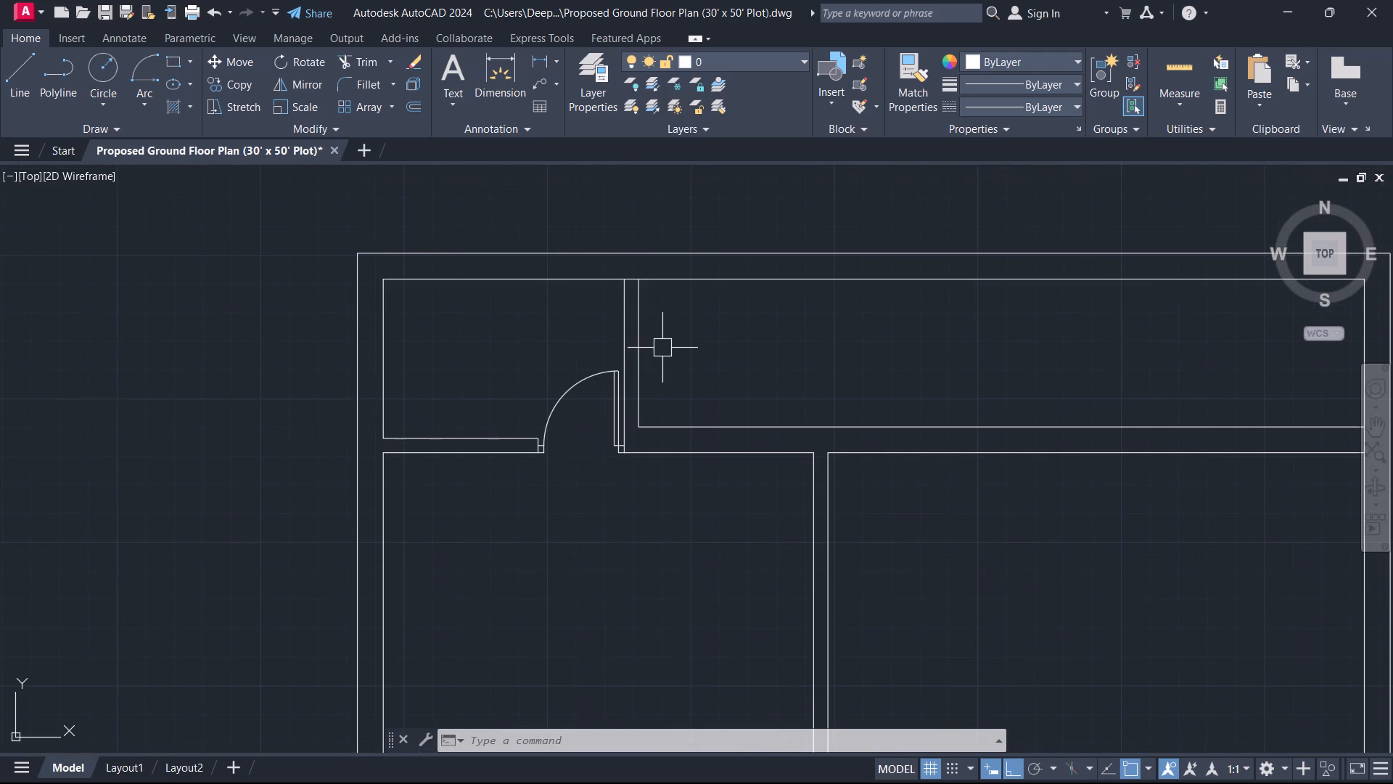
# Extend the east face of the short vertical partition beside the door north to the north wall's outer line.
pyautogui.write('ex')
pyautogui.press('space')
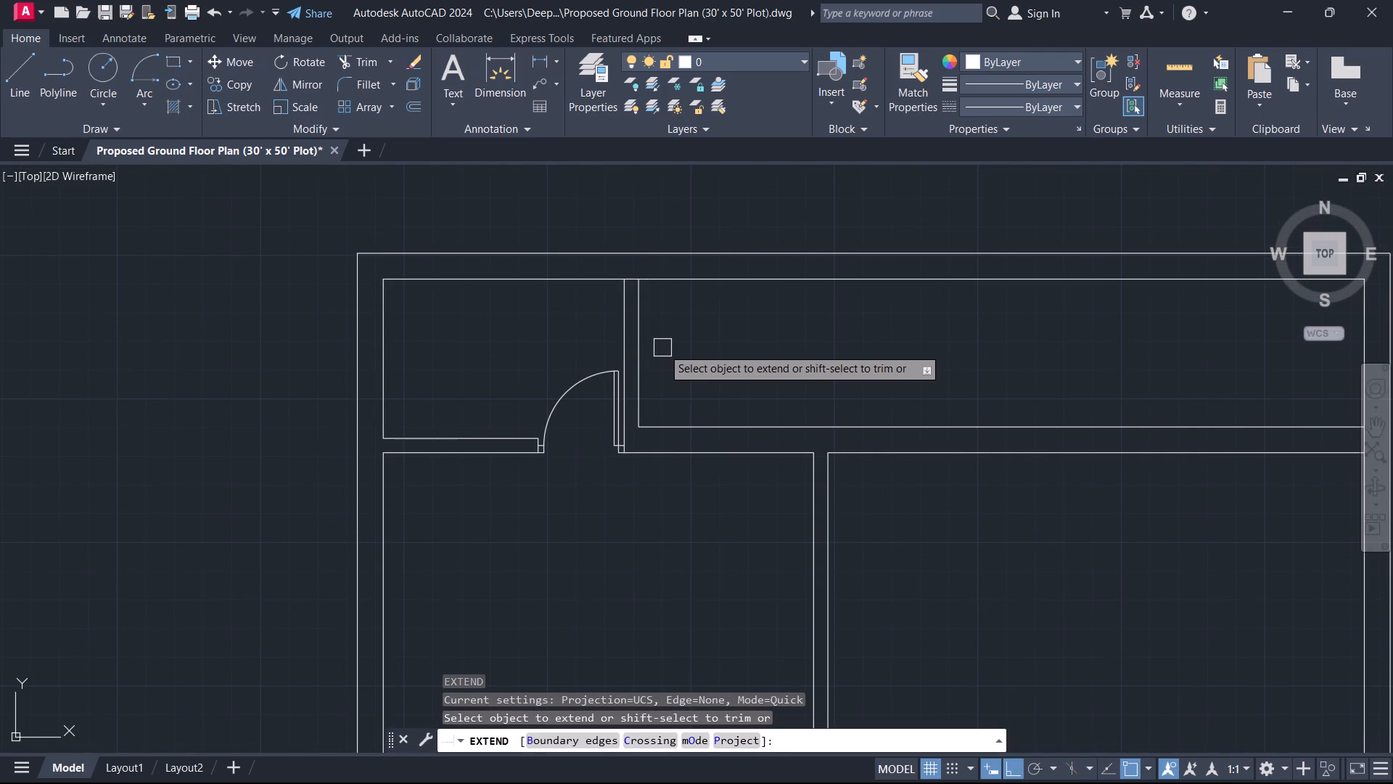
pyautogui.scroll(1, 617, 283)
pyautogui.click(652, 302)
pyautogui.scroll(-2, 727, 340)
pyautogui.middleClick(701, 318)
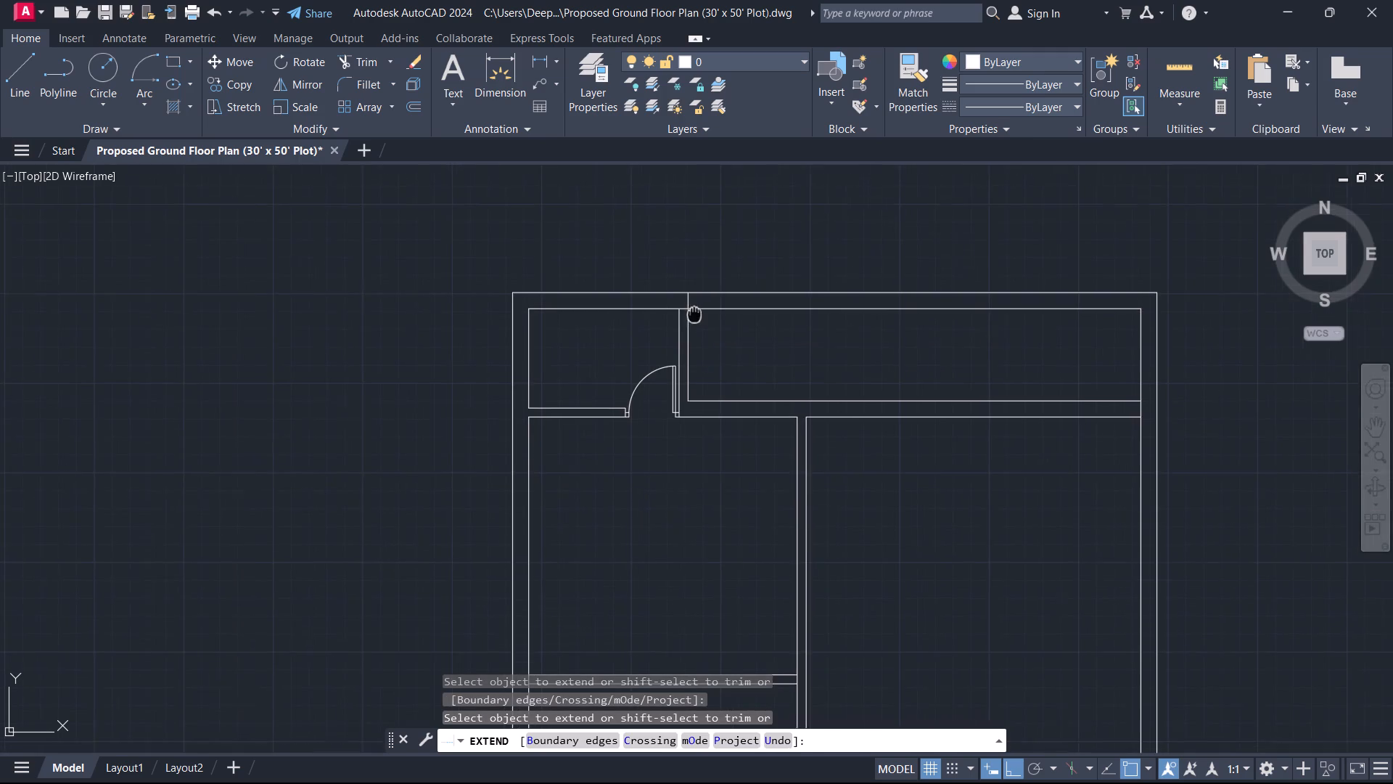
pyautogui.scroll(1, 765, 383)
pyautogui.moveTo(765, 383); pyautogui.dragTo(735, 328, button='middle')
pyautogui.scroll(-1, 701, 356)
pyautogui.moveTo(712, 295); pyautogui.dragTo(630, 306, button='middle')
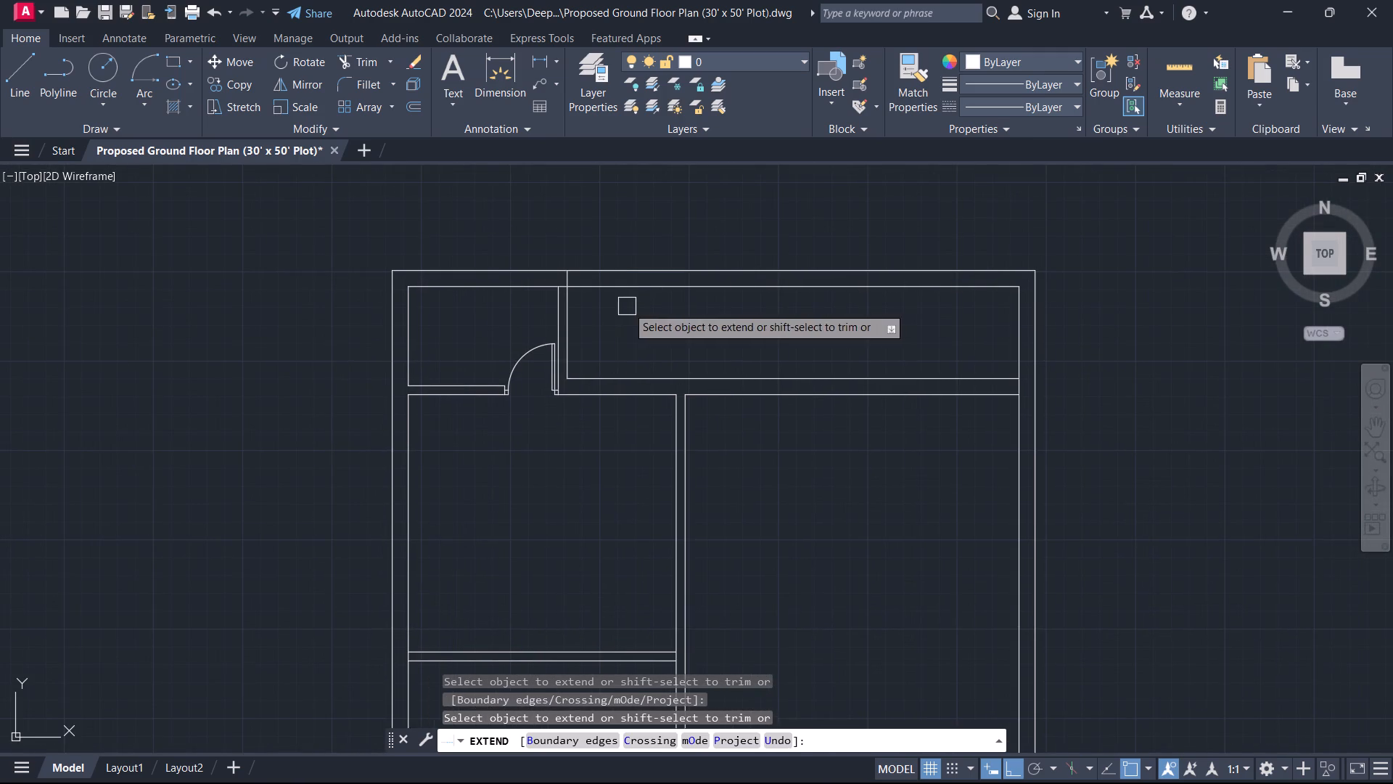
# Trim the north wall's inner line east of the short partition and the remaining stub between the partition's two faces.
pyautogui.press('Escape')
pyautogui.press('t')
pyautogui.write('r')
pyautogui.press('space')
pyautogui.click(628, 287)
pyautogui.scroll(1, 557, 304)
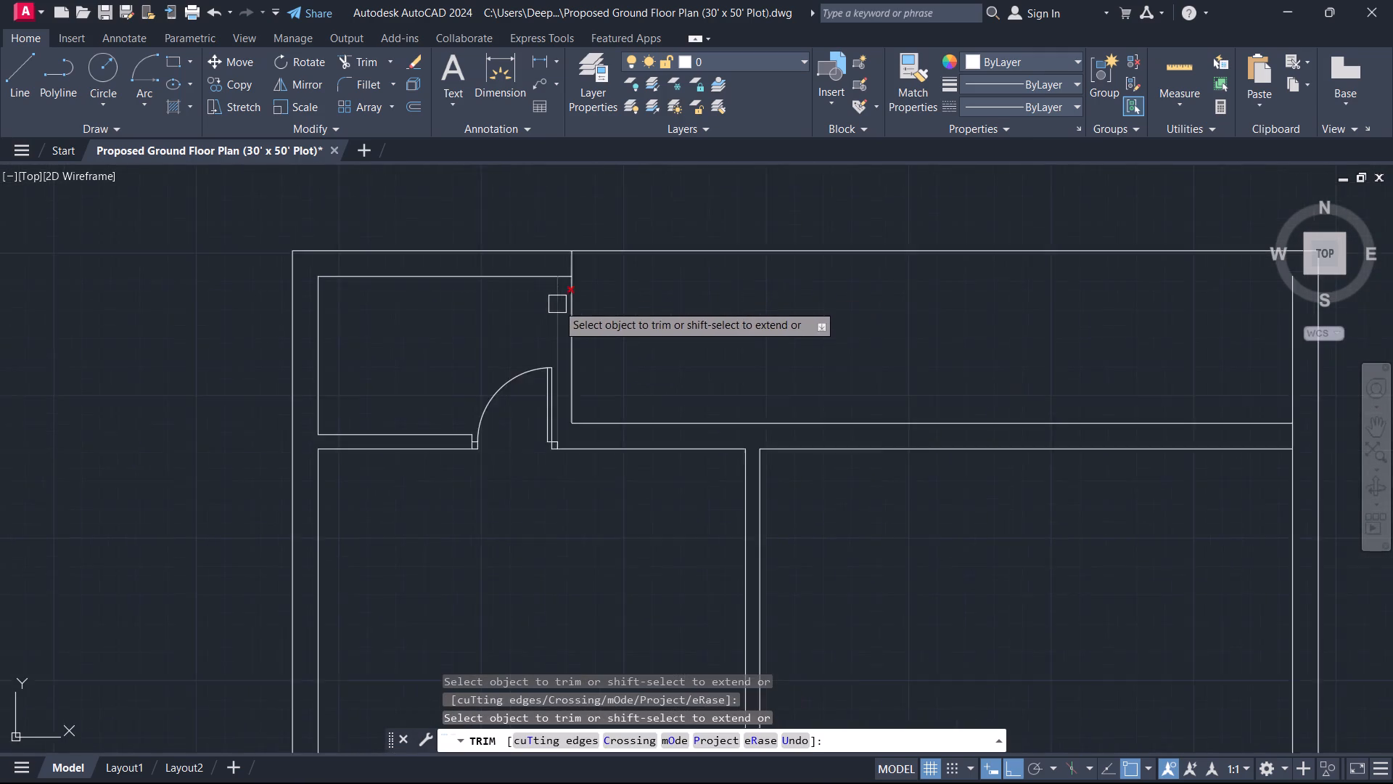
pyautogui.scroll(3, 557, 304)
pyautogui.click(590, 211)
pyautogui.press('Escape')
# Extend both lines of the horizontal partition south of the door room east across the central partition to the east wall's inner face.
pyautogui.scroll(-5, 599, 254)
pyautogui.moveTo(646, 244); pyautogui.dragTo(645, 196, button='middle')
pyautogui.scroll(1, 624, 326)
pyautogui.moveTo(613, 343); pyautogui.dragTo(586, 308, button='middle')
pyautogui.scroll(-1, 578, 327)
pyautogui.moveTo(576, 339); pyautogui.dragTo(654, 261, button='middle')
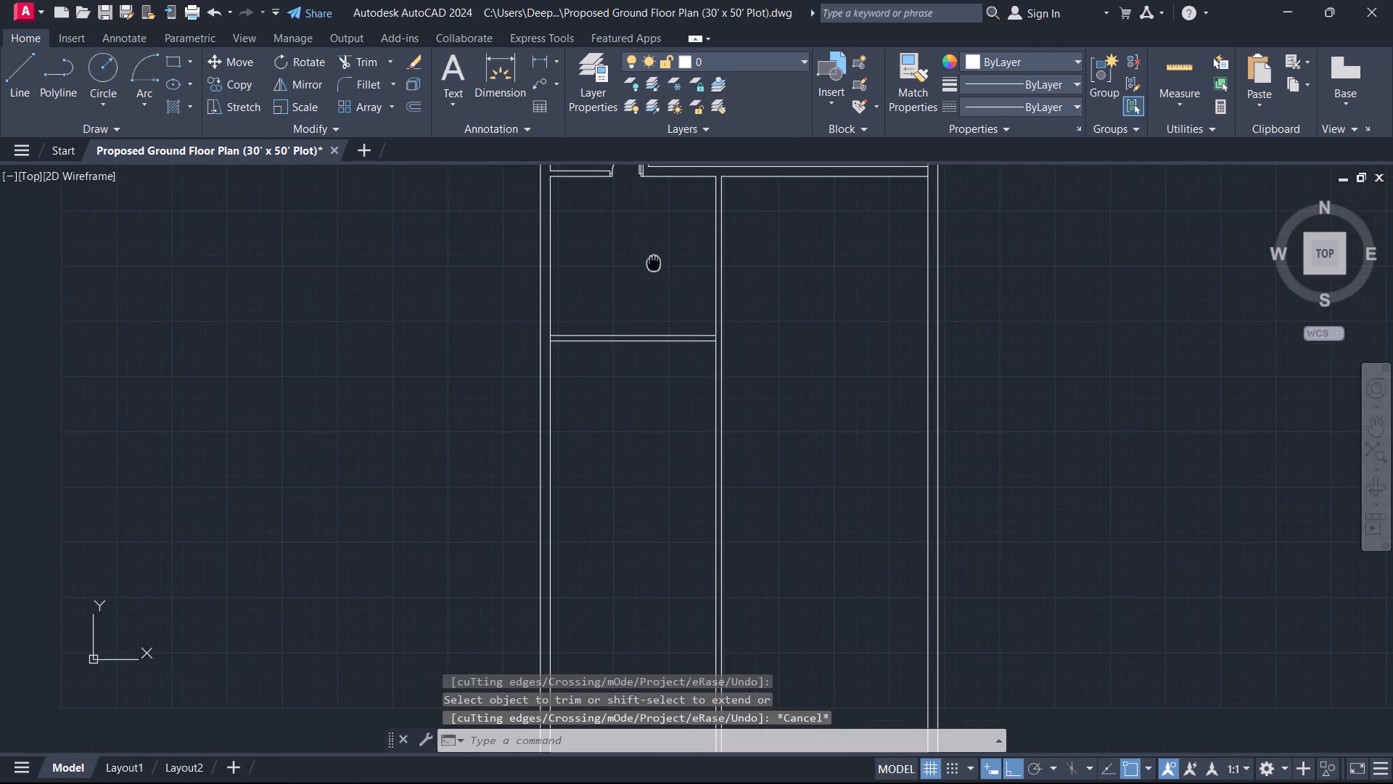
pyautogui.moveTo(654, 261); pyautogui.dragTo(654, 260, button='middle')
pyautogui.moveTo(638, 394); pyautogui.dragTo(578, 417, button='middle')
pyautogui.press('e')
pyautogui.press('x')
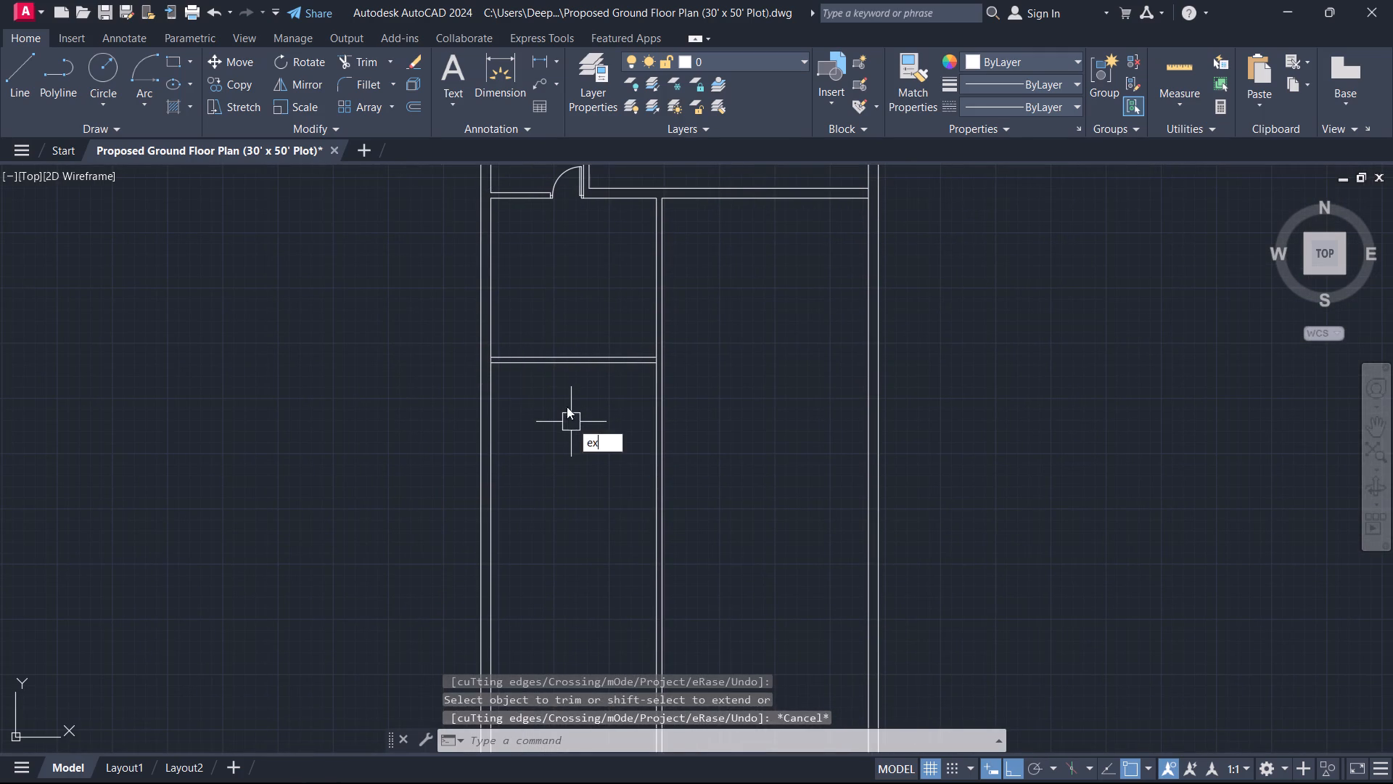
pyautogui.press('space')
pyautogui.click(600, 326)
pyautogui.click(592, 402)
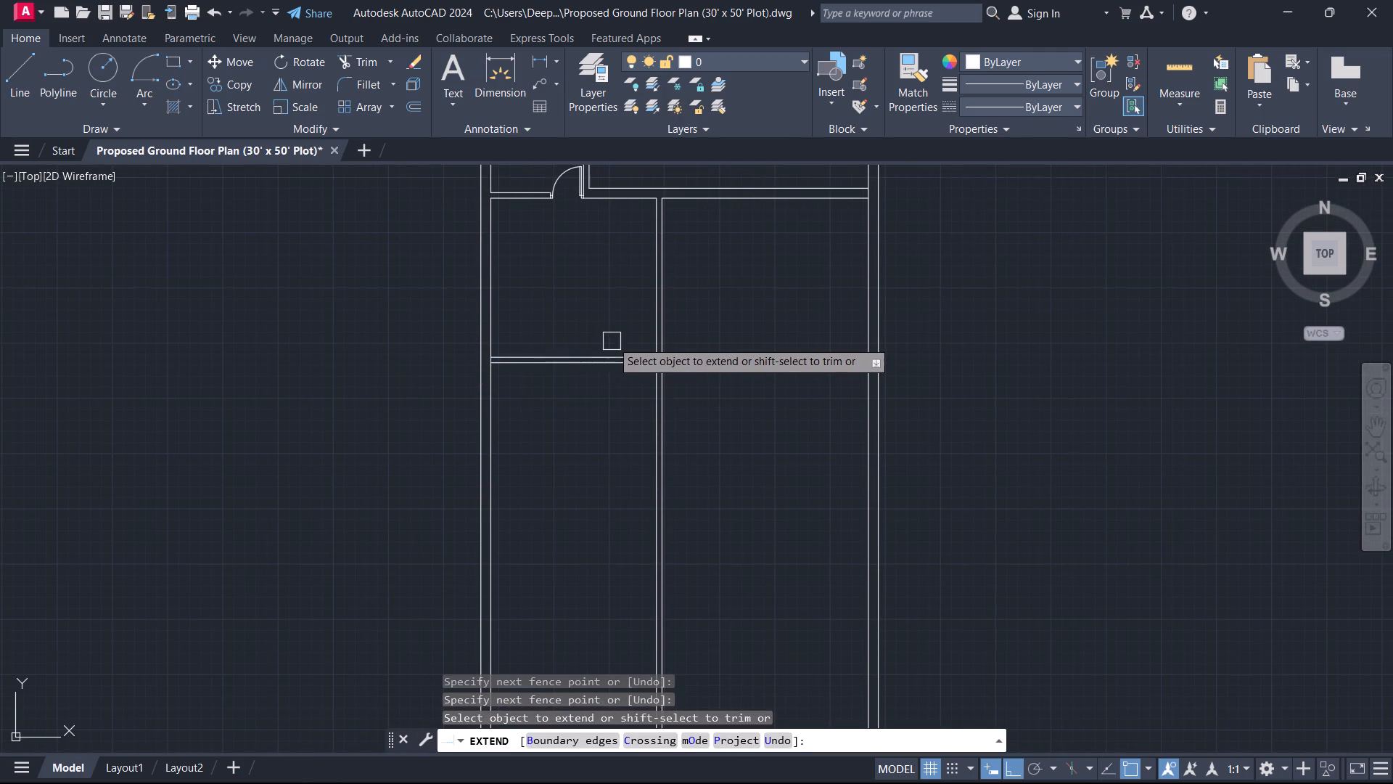
pyautogui.click(612, 327)
pyautogui.click(646, 383)
pyautogui.press('Escape')
# Offset the south line of the extended horizontal partition 12' to the south.
pyautogui.scroll(-2, 616, 398)
pyautogui.moveTo(615, 399); pyautogui.dragTo(712, 310, button='middle')
pyautogui.scroll(1, 712, 310)
pyautogui.press('o')
pyautogui.press('space')
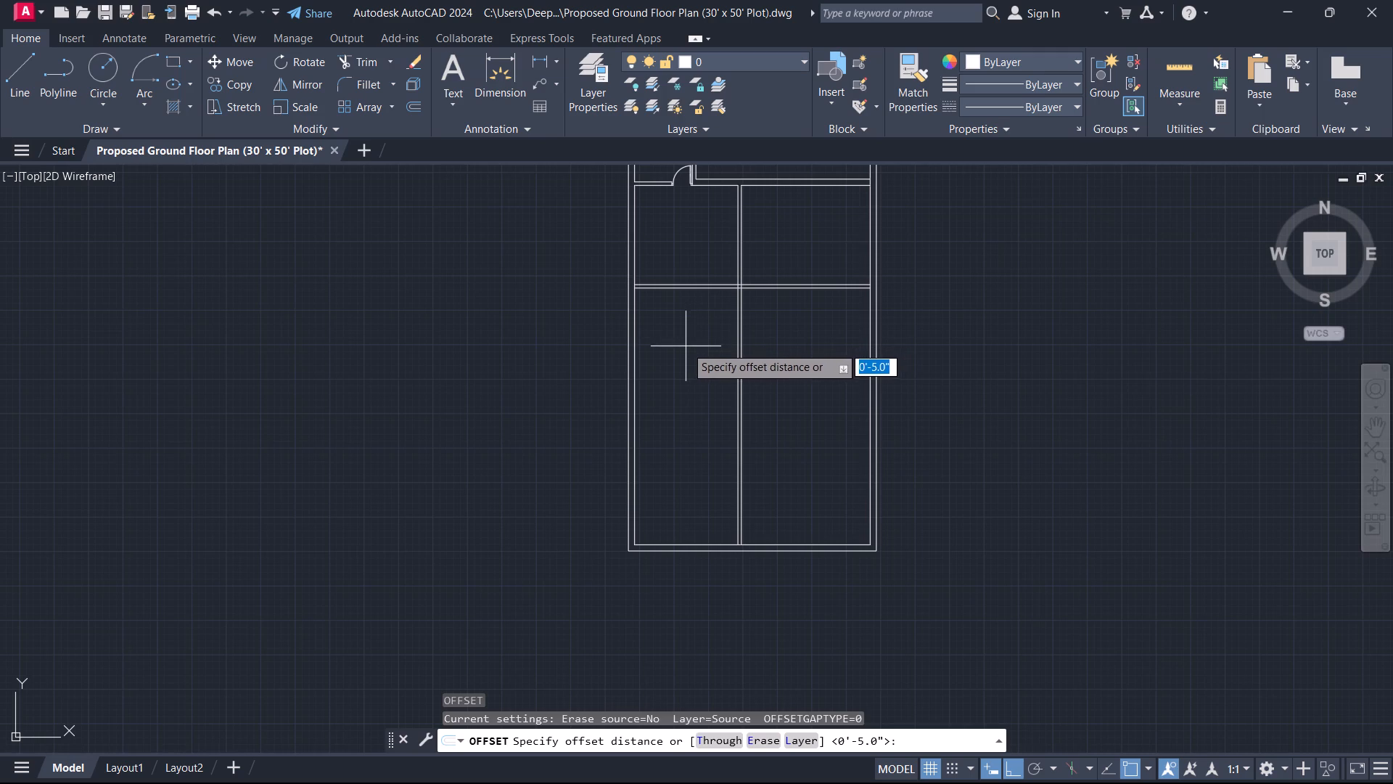
pyautogui.press('1')
pyautogui.press('2')
pyautogui.press("'")
pyautogui.press('Return')
pyautogui.scroll(2, 728, 315)
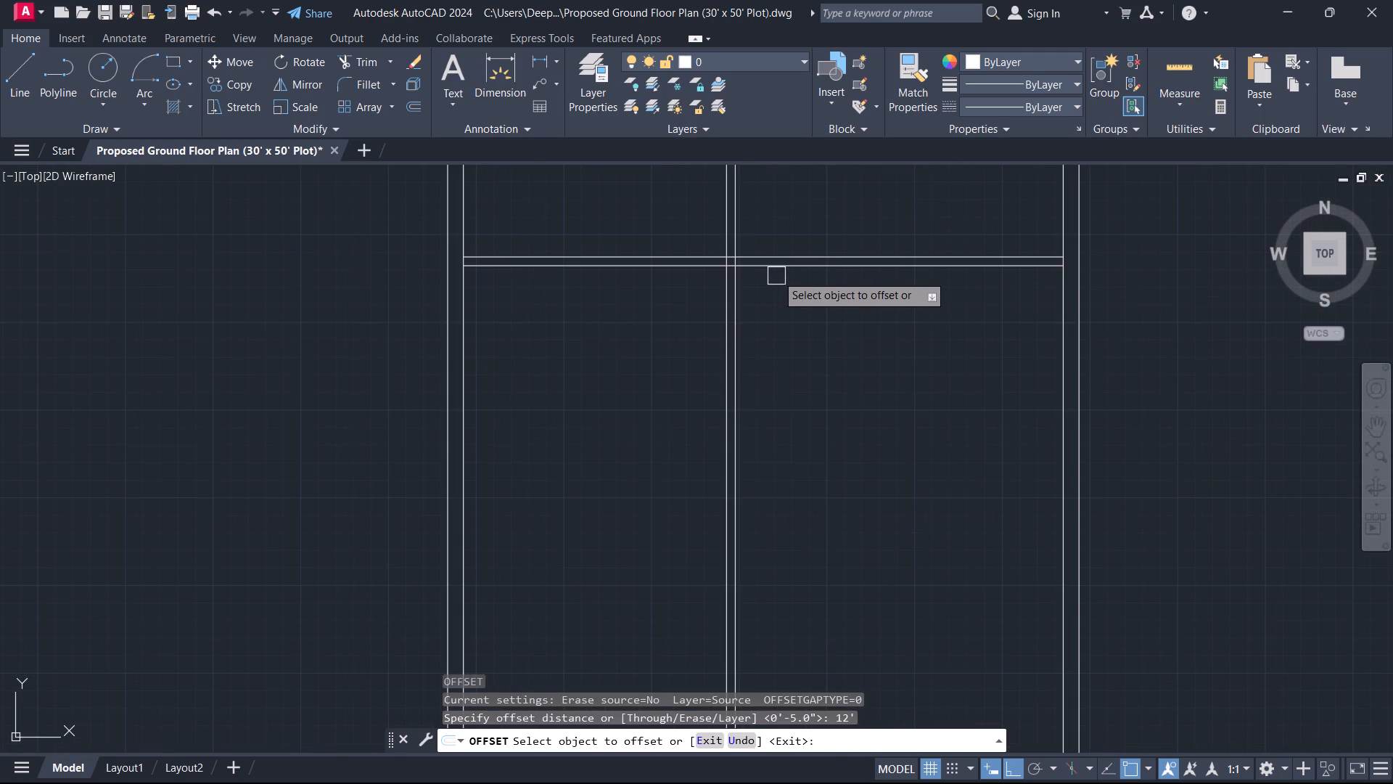
pyautogui.click(776, 274)
pyautogui.click(771, 295)
pyautogui.press('Escape')
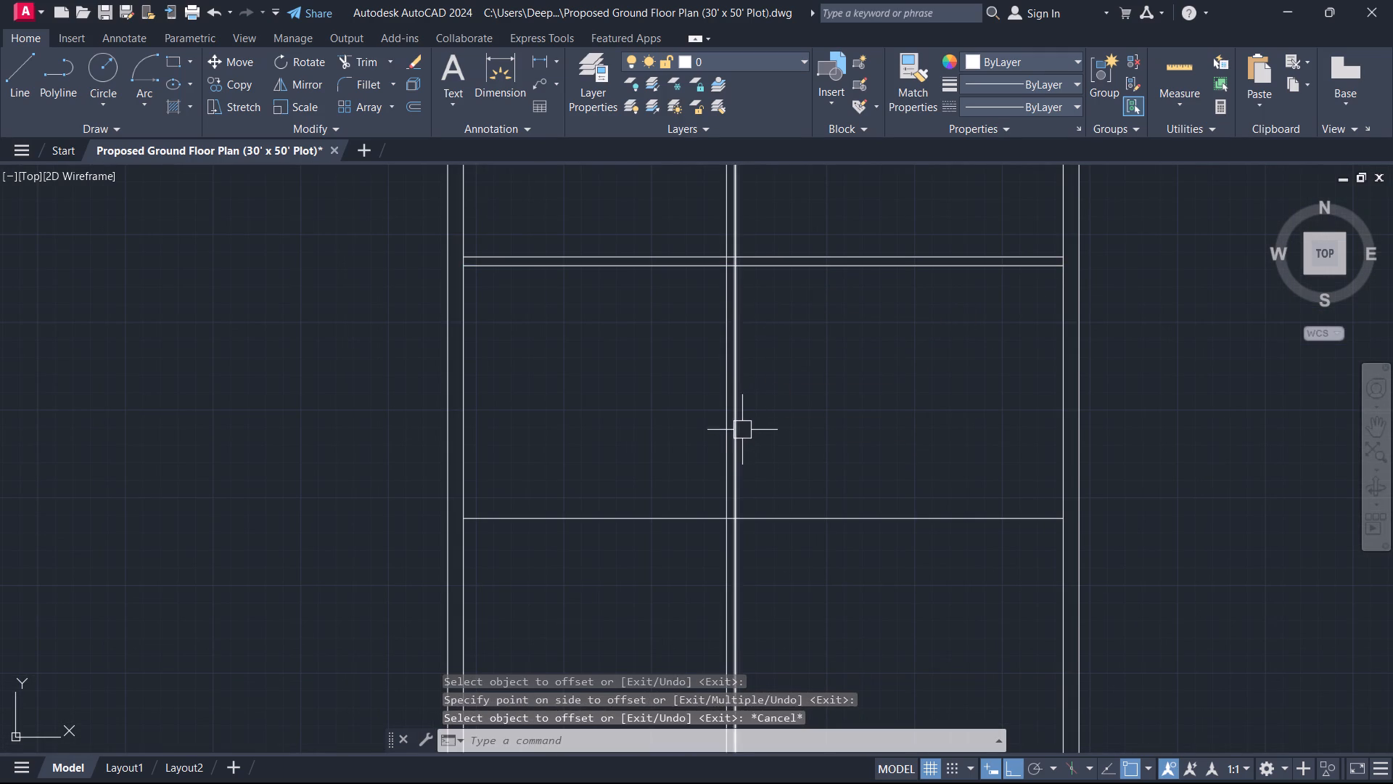
# Offset the new horizontal line 5" to the south to form the second cross partition.
pyautogui.press('o')
pyautogui.press('space')
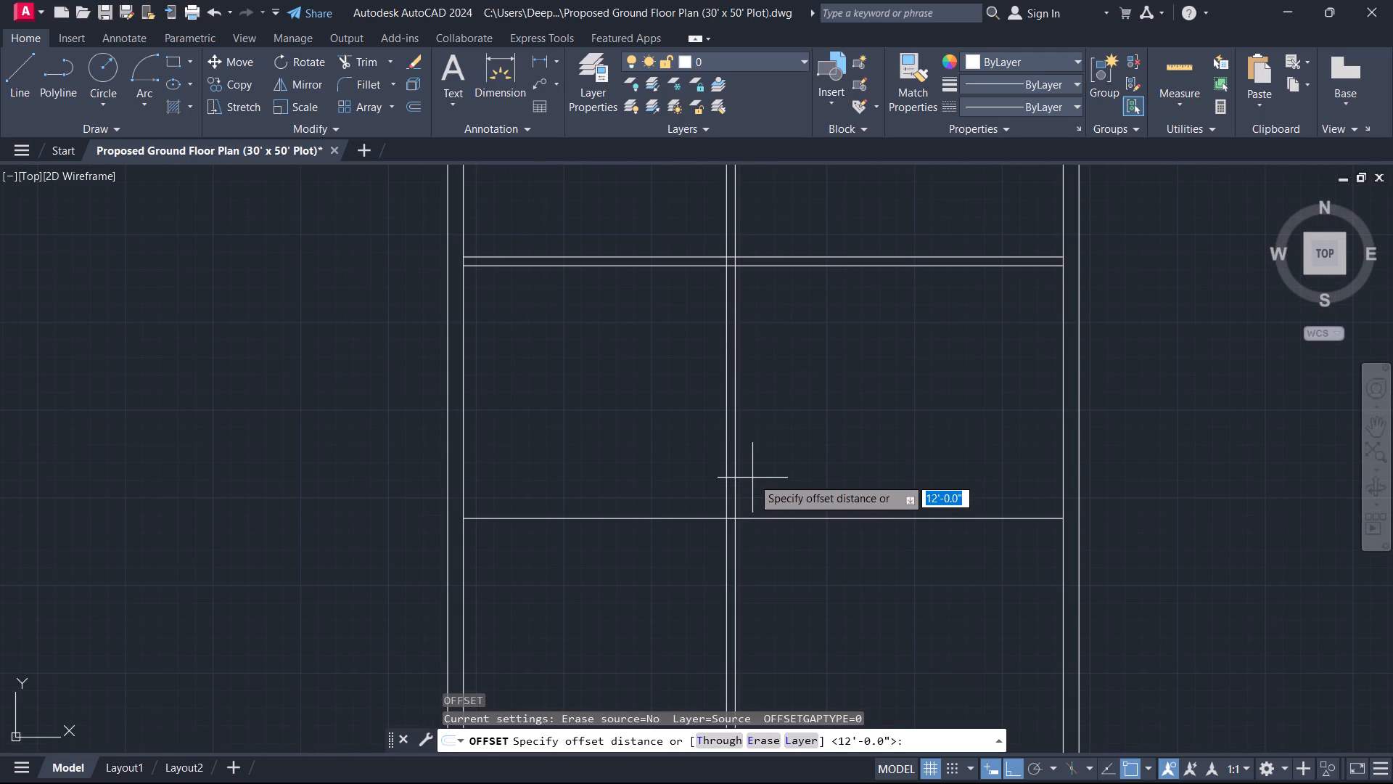
pyautogui.press('5')
pyautogui.press('Return')
pyautogui.click(757, 512)
pyautogui.click(763, 545)
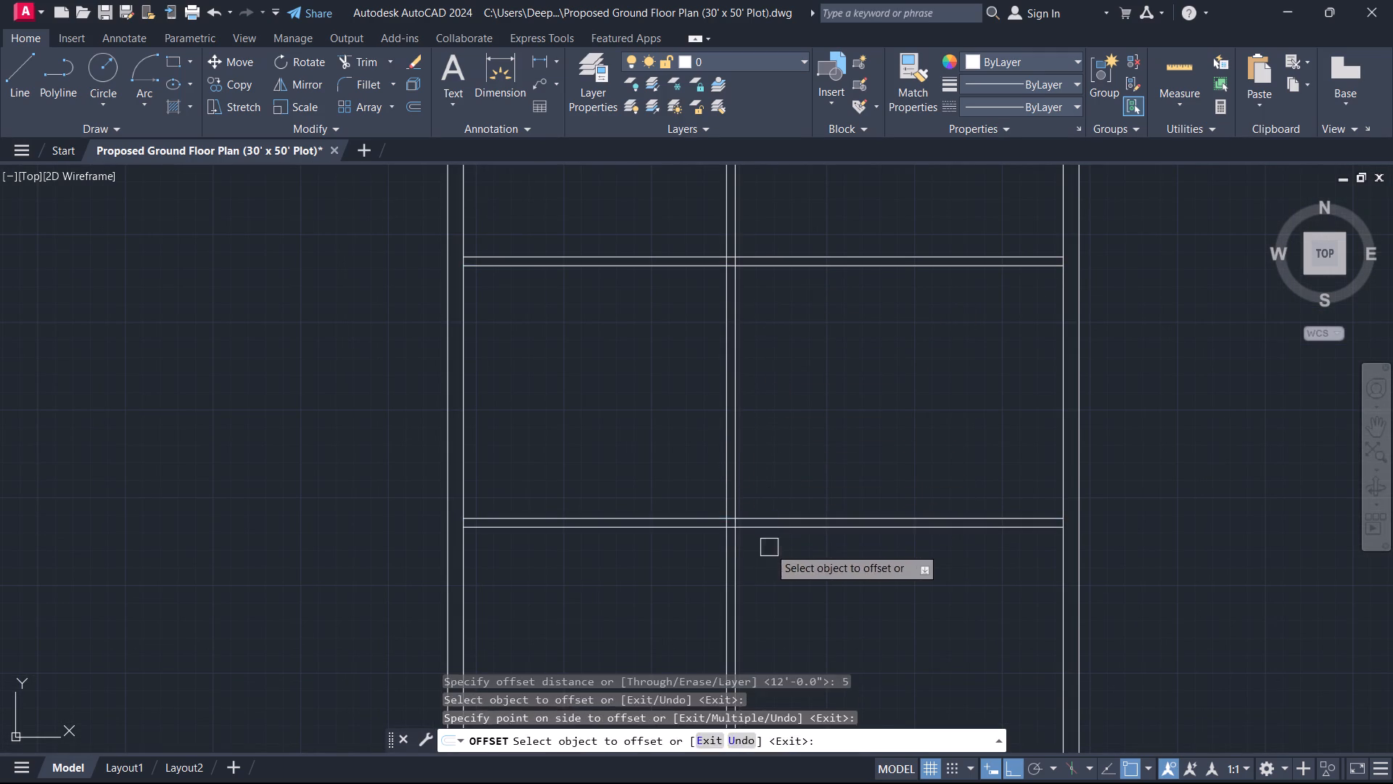
pyautogui.press('Escape')
# Examine the overall room layout, the two cross partitions and the open strip along the north wall.
pyautogui.scroll(-1, 766, 540)
pyautogui.moveTo(755, 513); pyautogui.dragTo(835, 234, button='middle')
pyautogui.moveTo(778, 259); pyautogui.dragTo(736, 364, button='middle')
pyautogui.moveTo(718, 411); pyautogui.dragTo(702, 385)
pyautogui.press('Escape')
pyautogui.scroll(-2, 675, 410)
pyautogui.moveTo(675, 411); pyautogui.dragTo(660, 412, button='middle')
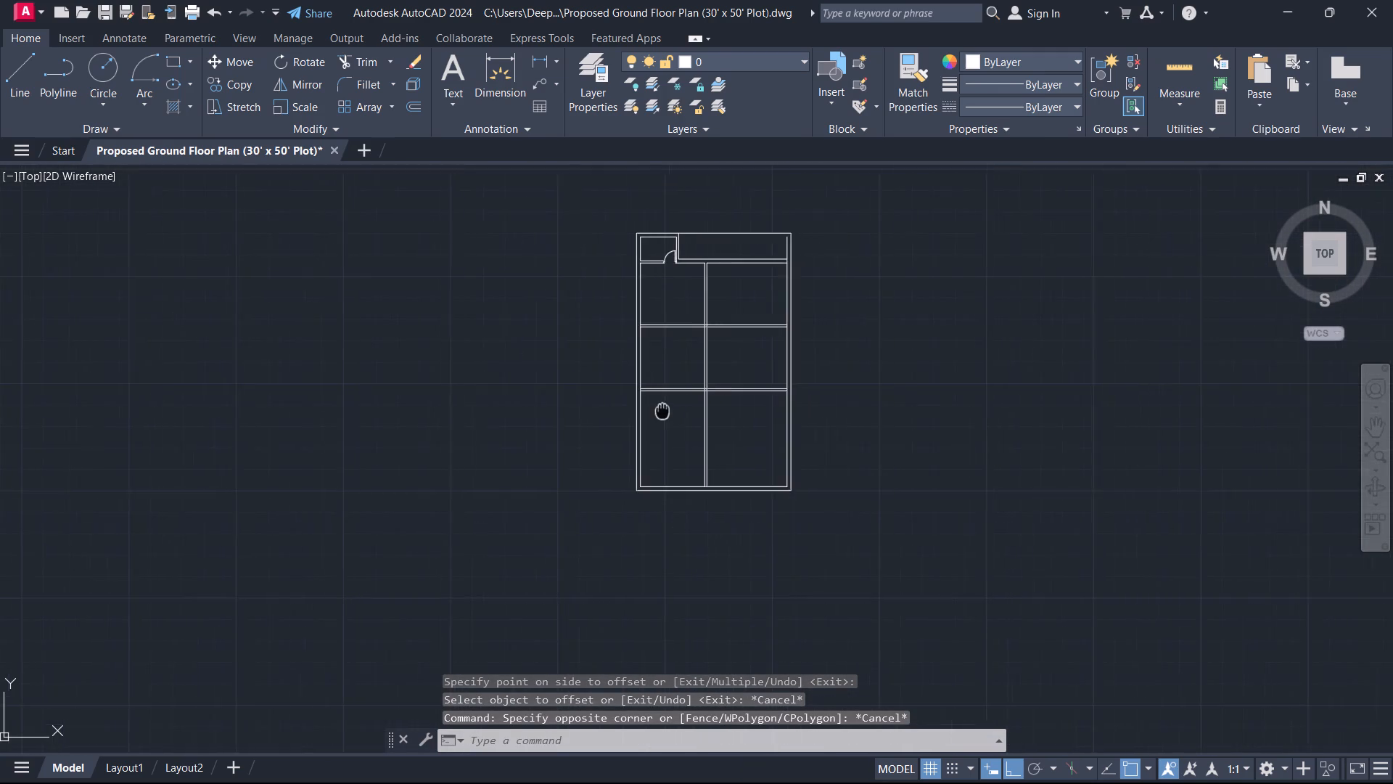
pyautogui.moveTo(660, 412); pyautogui.dragTo(577, 492, button='middle')
pyautogui.scroll(2, 604, 419)
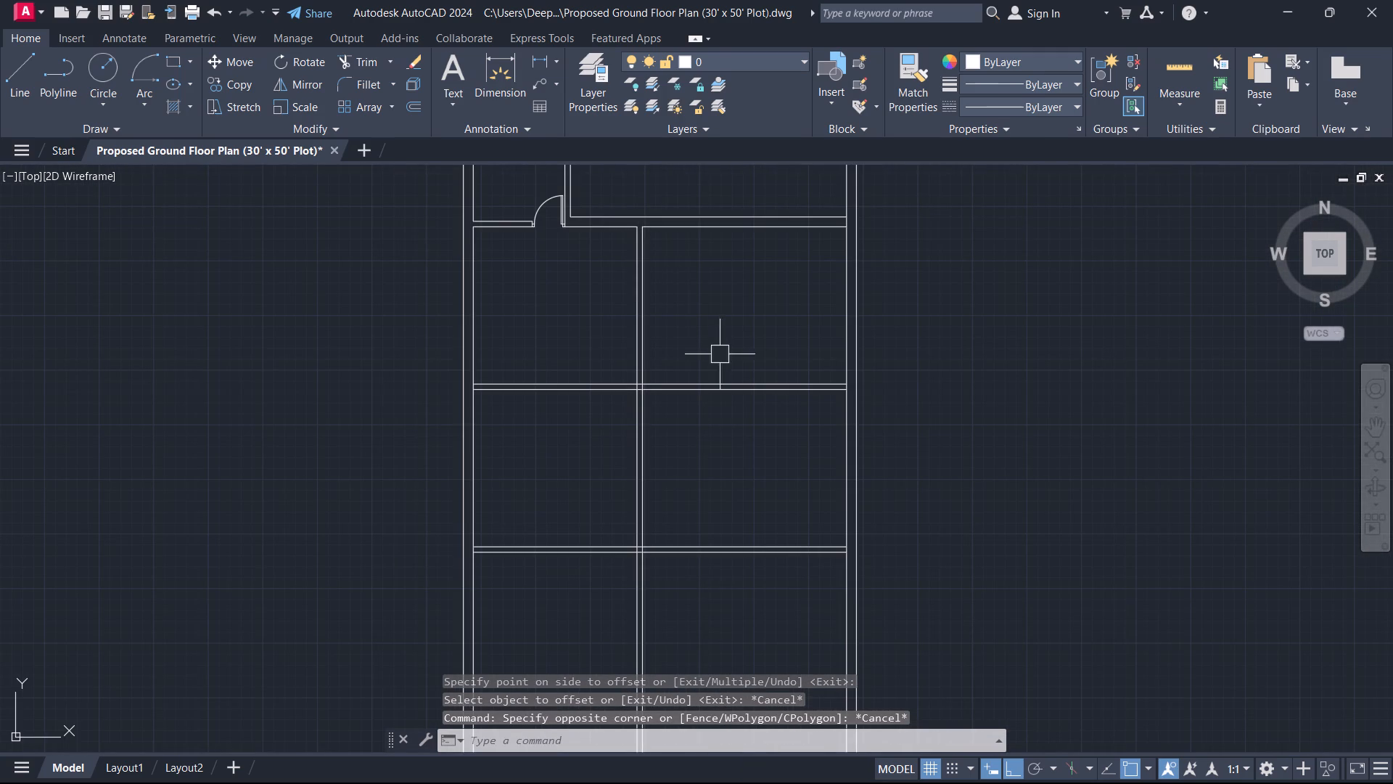
pyautogui.scroll(1, 636, 400)
pyautogui.scroll(-2, 562, 514)
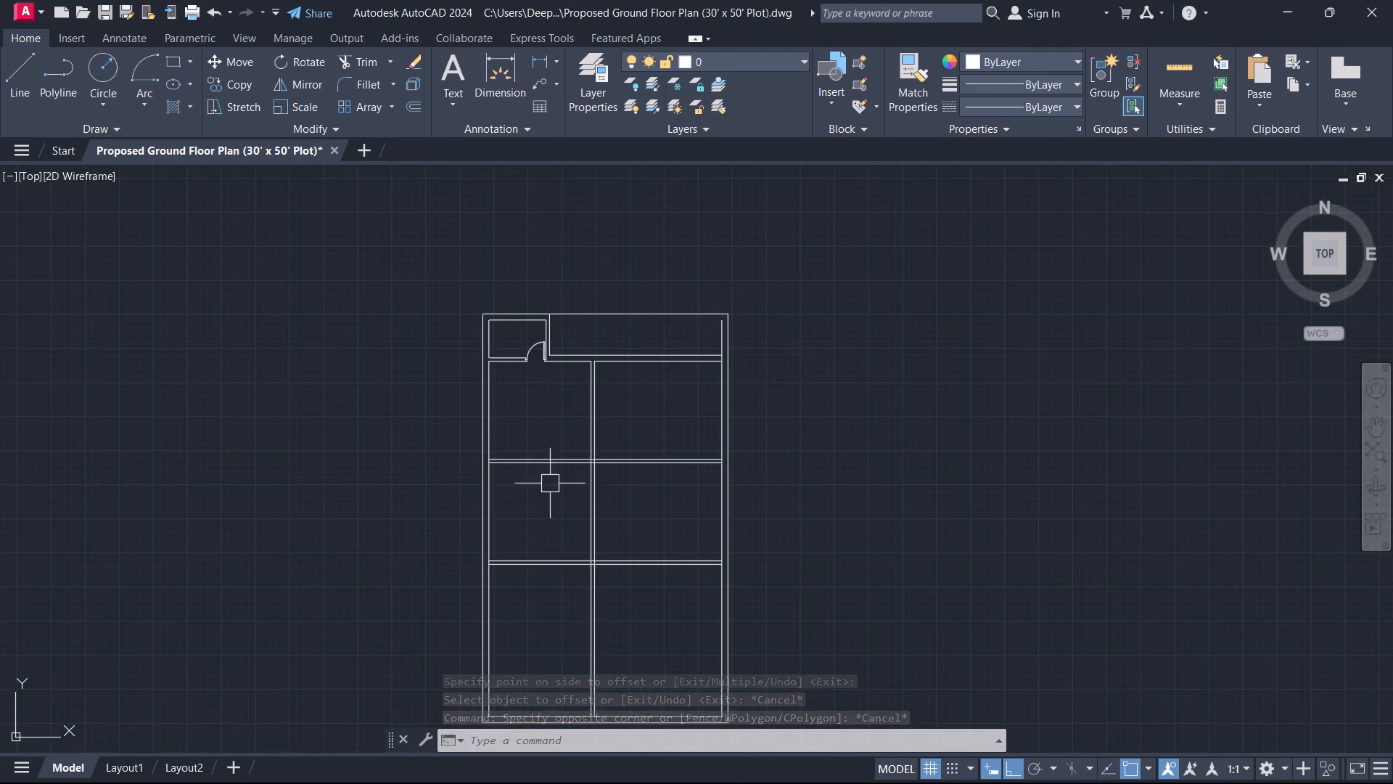
pyautogui.moveTo(544, 426); pyautogui.dragTo(575, 385, button='middle')
pyautogui.scroll(2, 544, 426)
pyautogui.moveTo(565, 394); pyautogui.dragTo(519, 456, button='middle')
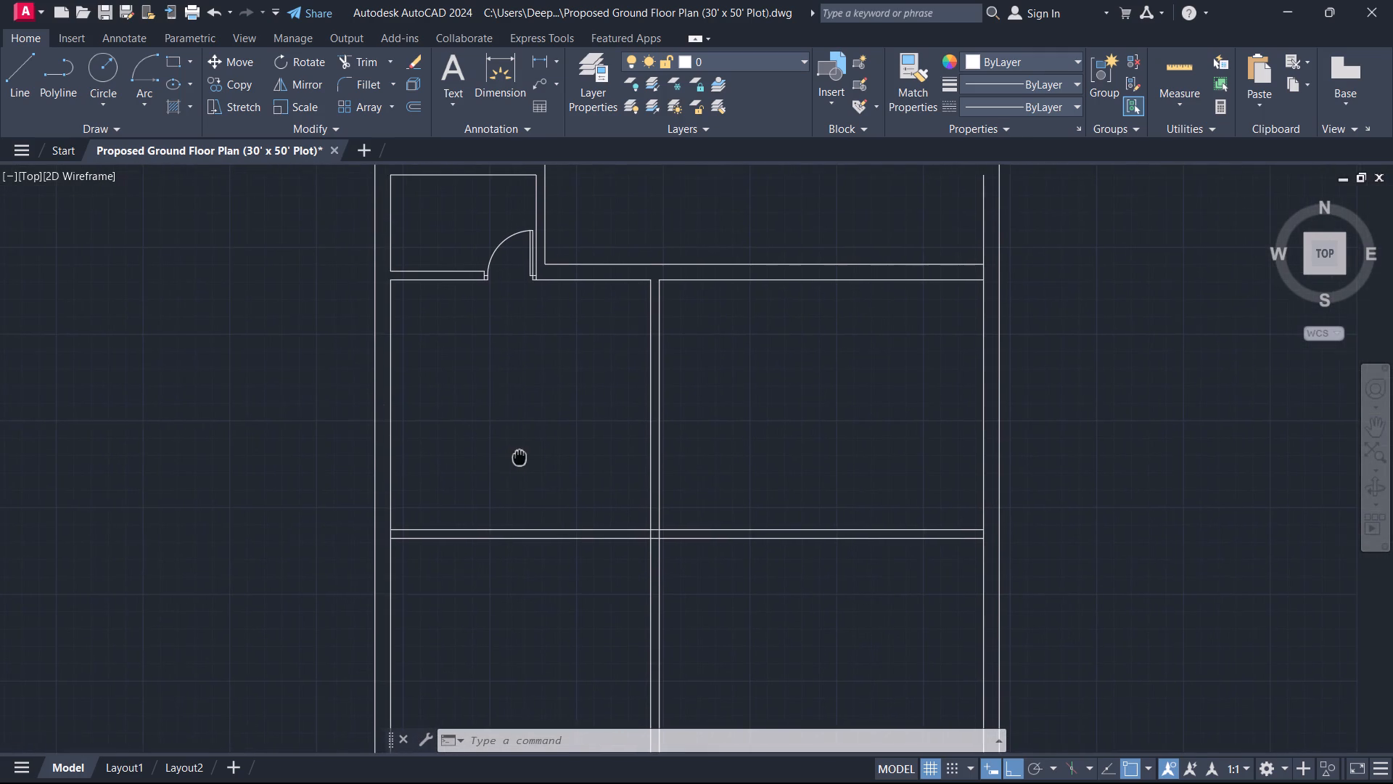
pyautogui.moveTo(519, 456); pyautogui.dragTo(518, 457, button='middle')
pyautogui.scroll(-1, 534, 377)
pyautogui.scroll(1, 620, 276)
pyautogui.moveTo(621, 262); pyautogui.dragTo(761, 260, button='middle')
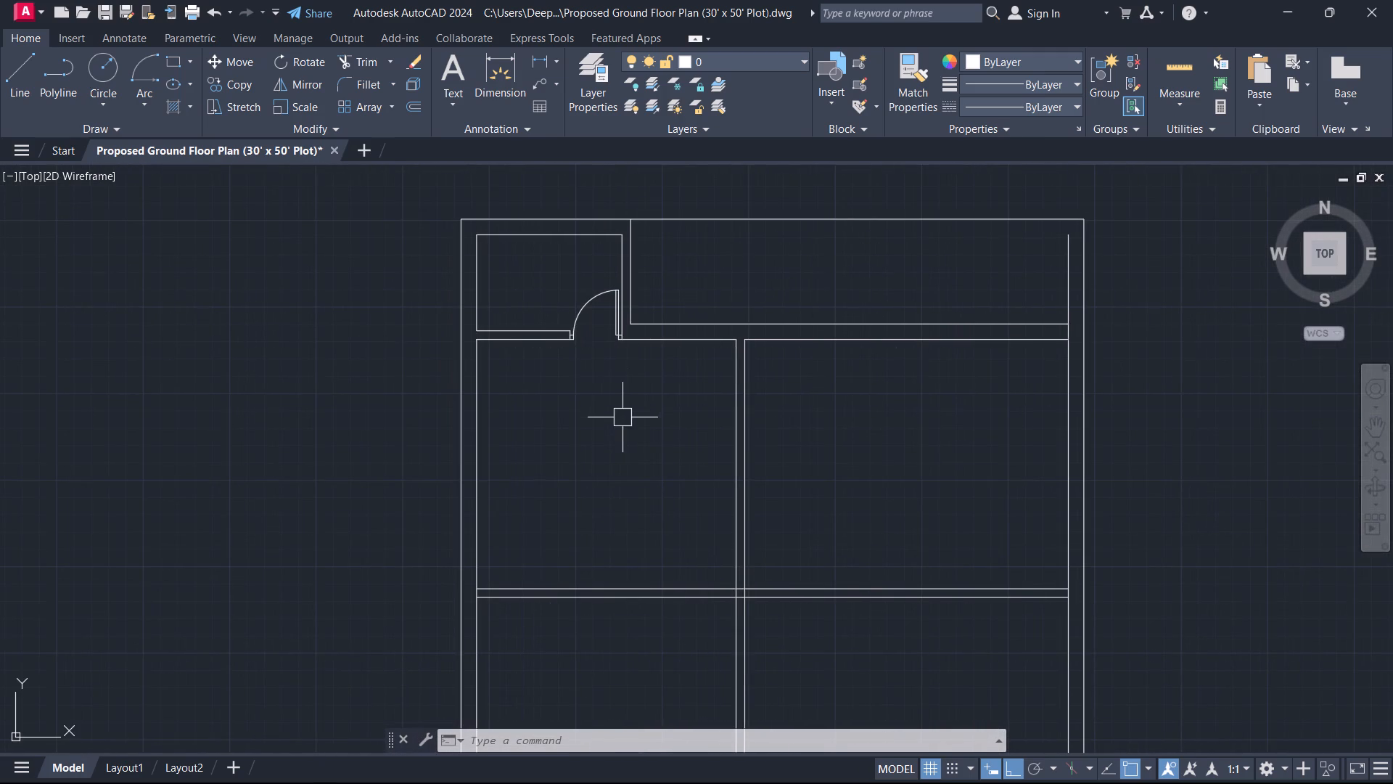
pyautogui.moveTo(630, 415); pyautogui.dragTo(622, 375, button='middle')
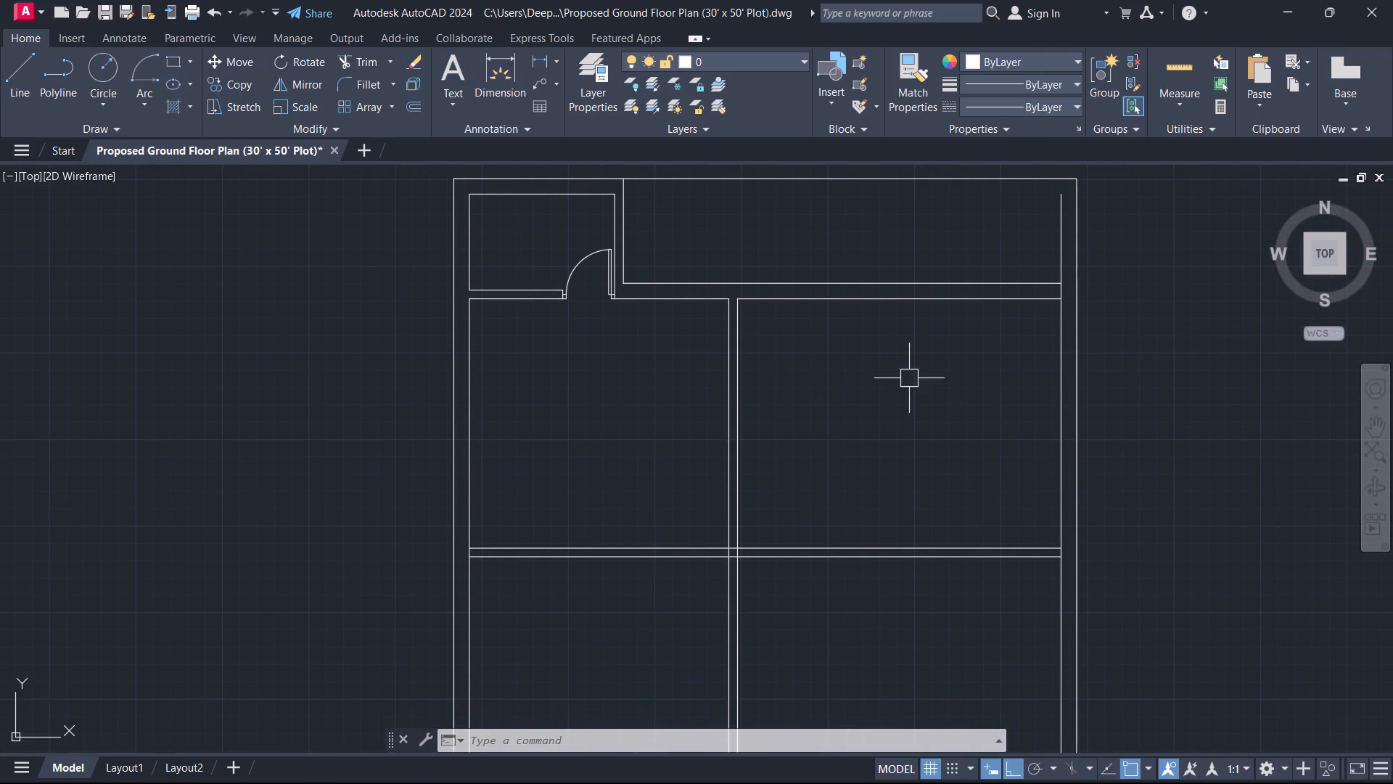
# Extend the north face of the long horizontal wall east to the east wall's outer line.
pyautogui.moveTo(911, 378); pyautogui.dragTo(773, 408, button='middle')
pyautogui.moveTo(887, 351); pyautogui.dragTo(800, 372, button='middle')
pyautogui.scroll(1, 803, 280)
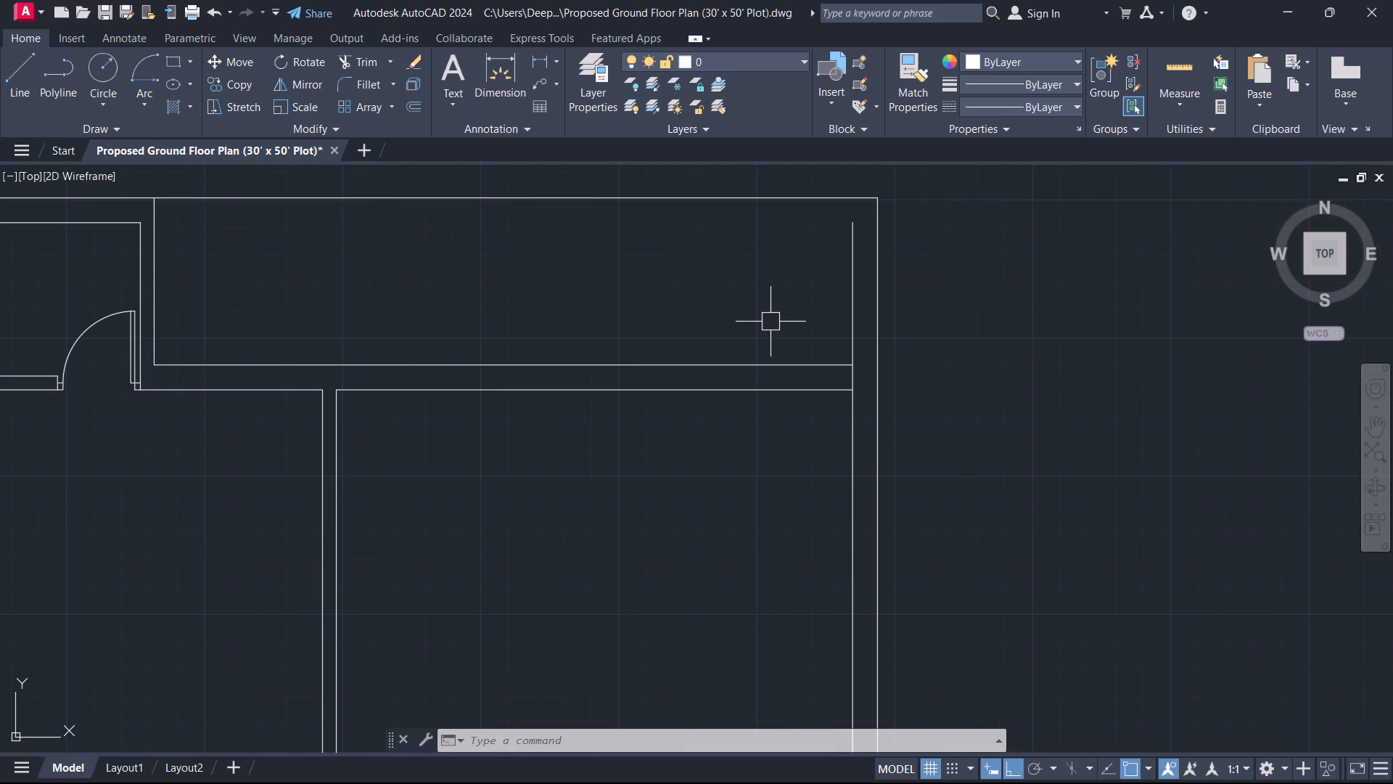
pyautogui.write('ex')
pyautogui.press('space')
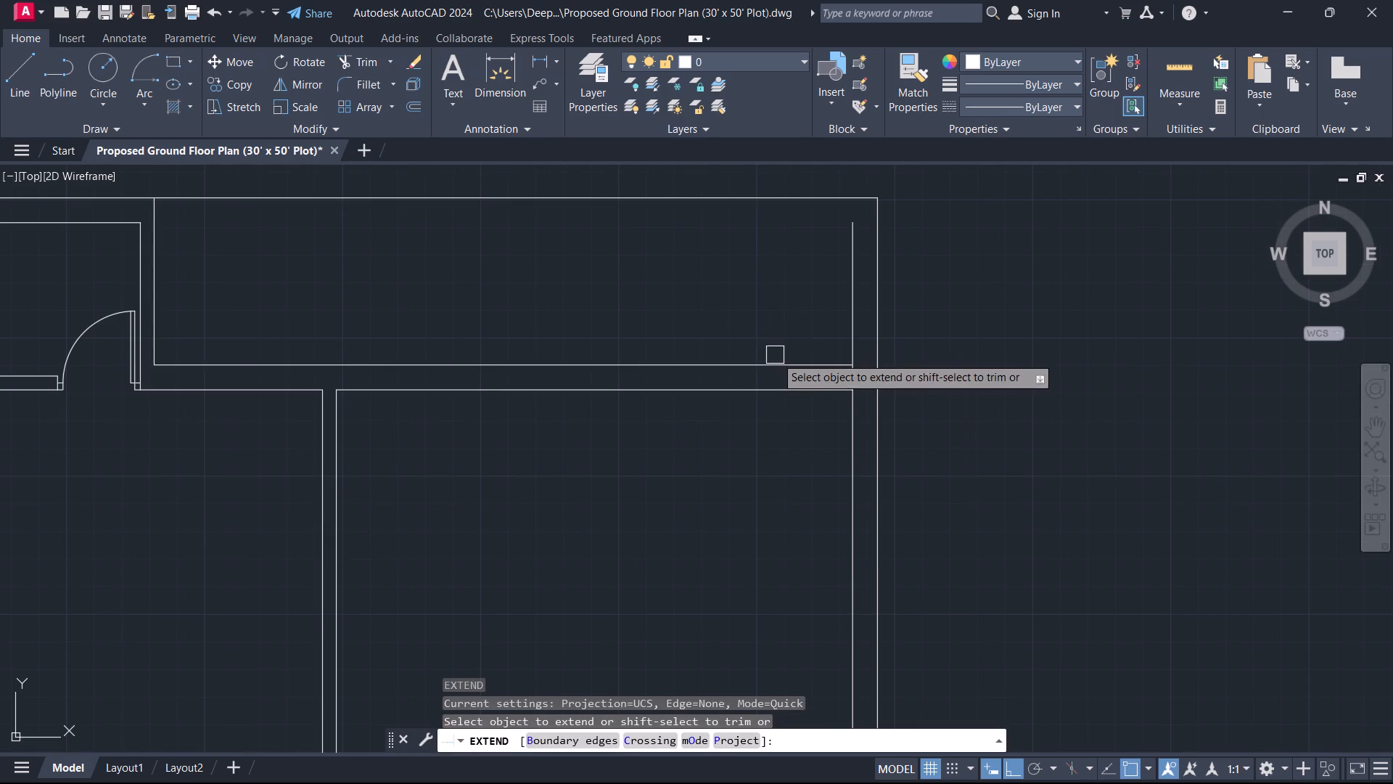
pyautogui.click(804, 359)
pyautogui.press('Escape')
# Trim the east wall's inner line north of the long horizontal wall.
pyautogui.press('t')
pyautogui.press('r')
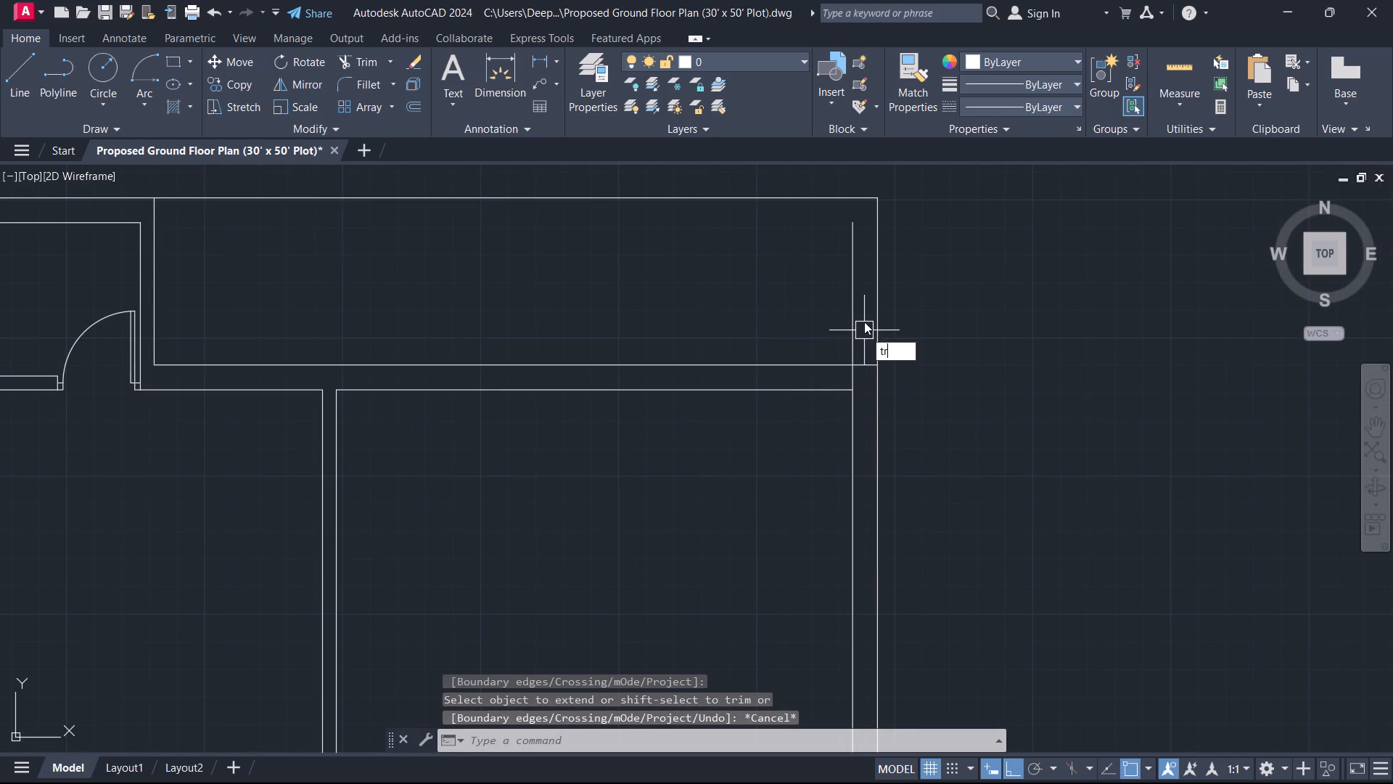
pyautogui.press('space')
pyautogui.scroll(2, 861, 314)
pyautogui.moveTo(868, 324); pyautogui.dragTo(837, 314)
pyautogui.click(770, 301)
pyautogui.press('Escape')
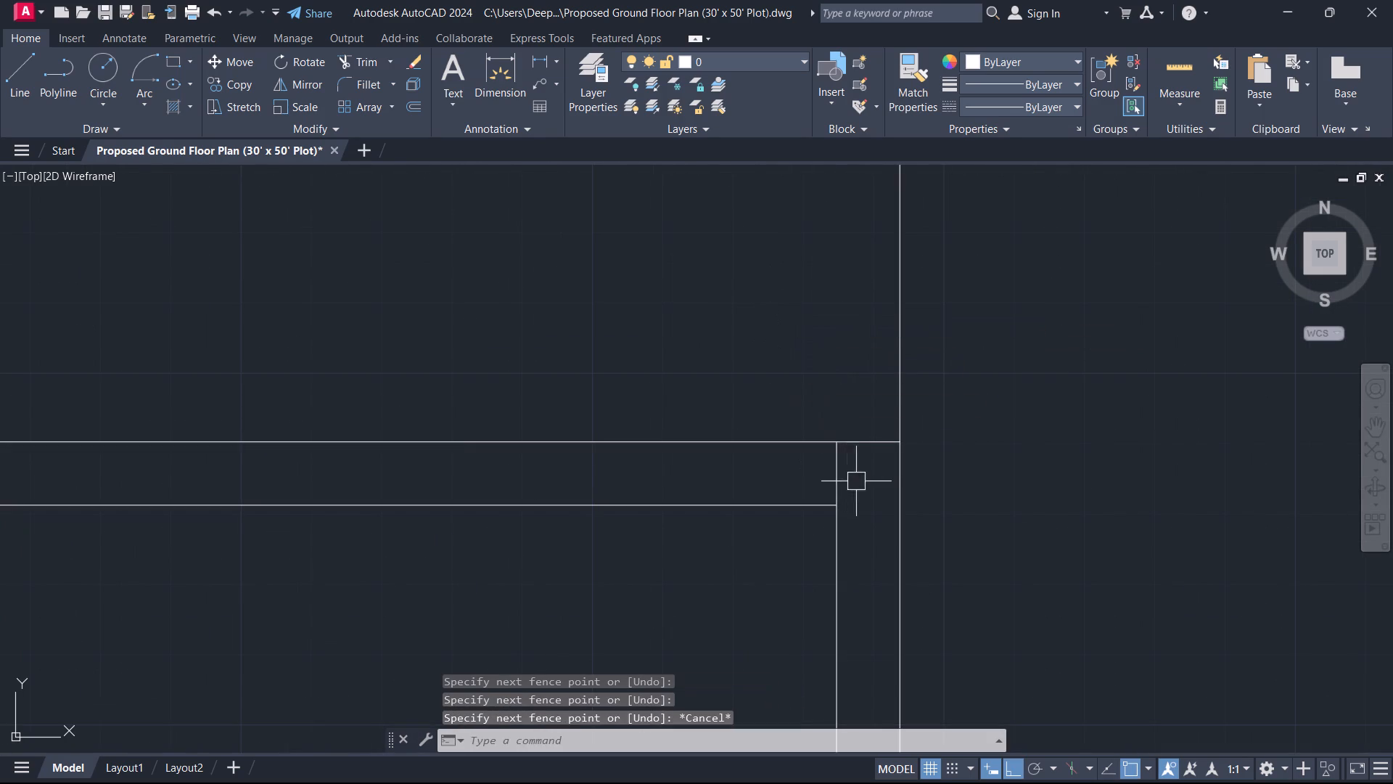
# Examine the cleaned northeast wall corner and the rooms on both sides of the central partition.
pyautogui.scroll(-1, 836, 438)
pyautogui.moveTo(831, 386); pyautogui.dragTo(855, 346, button='middle')
pyautogui.moveTo(834, 423); pyautogui.dragTo(829, 311, button='middle')
pyautogui.scroll(1, 829, 403)
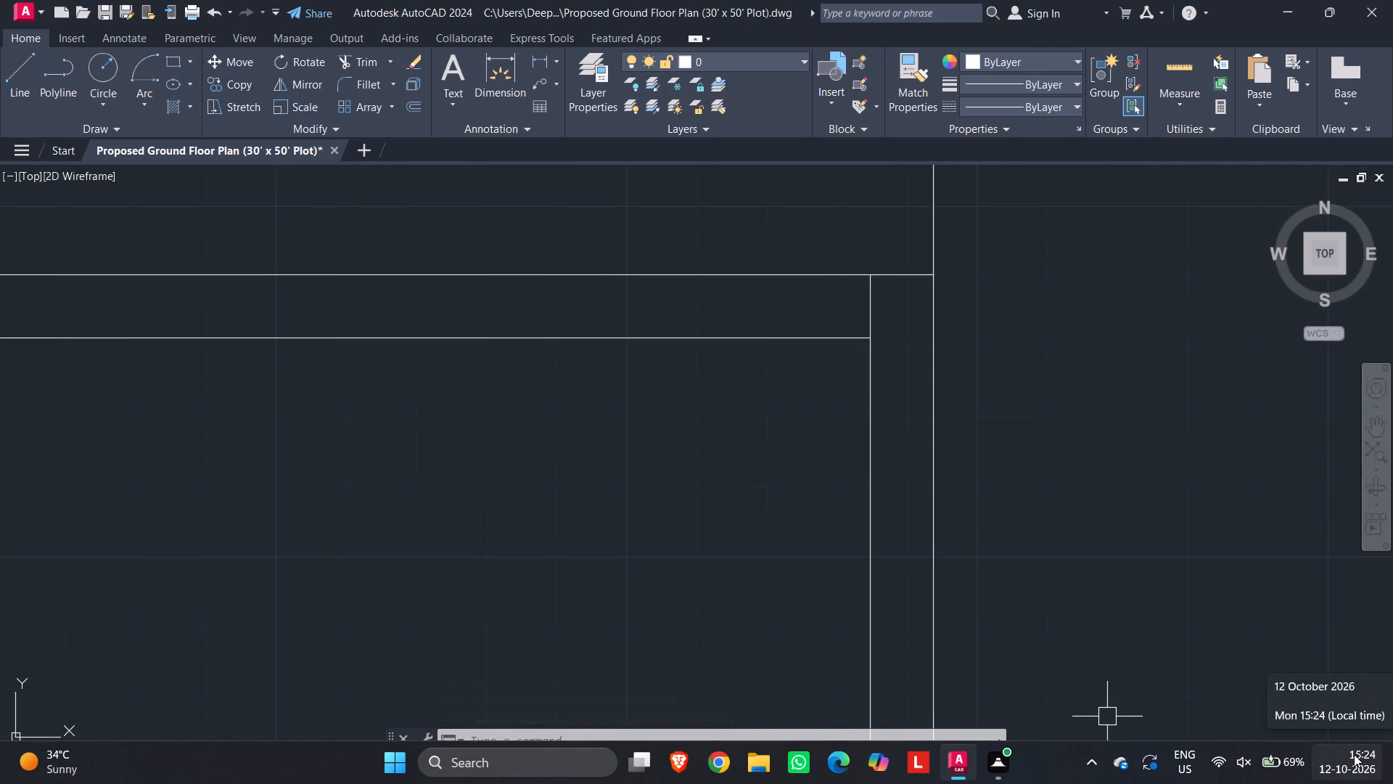
pyautogui.scroll(-2, 851, 384)
pyautogui.moveTo(739, 481); pyautogui.dragTo(810, 429, button='middle')
pyautogui.scroll(-1, 947, 376)
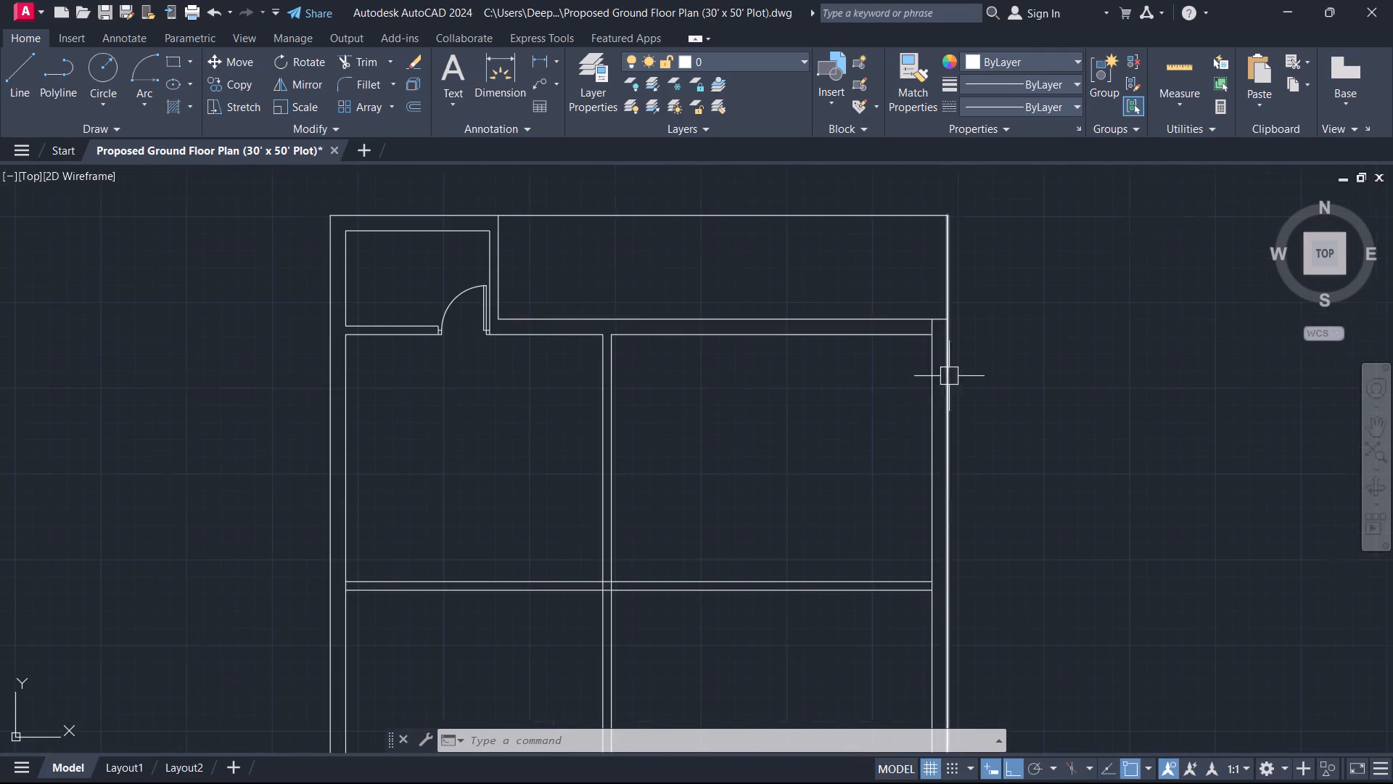
pyautogui.scroll(-3, 849, 408)
pyautogui.moveTo(847, 409); pyautogui.dragTo(1013, 337, button='middle')
pyautogui.scroll(3, 958, 364)
pyautogui.moveTo(993, 330); pyautogui.dragTo(884, 372, button='middle')
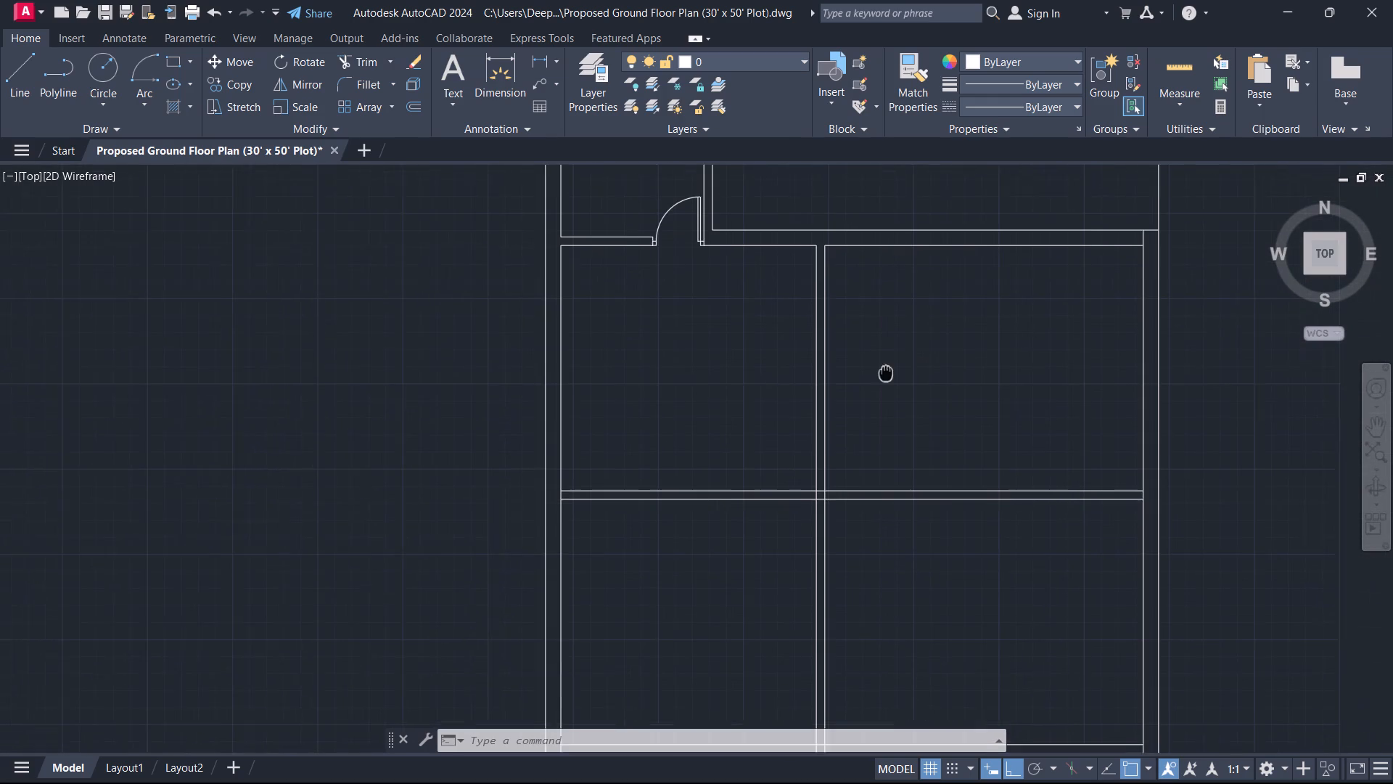
# Examine the full floor plan, from the north strip and small corner room down to the two cross partitions.
pyautogui.moveTo(884, 372); pyautogui.dragTo(881, 373, button='middle')
pyautogui.scroll(-1, 895, 331)
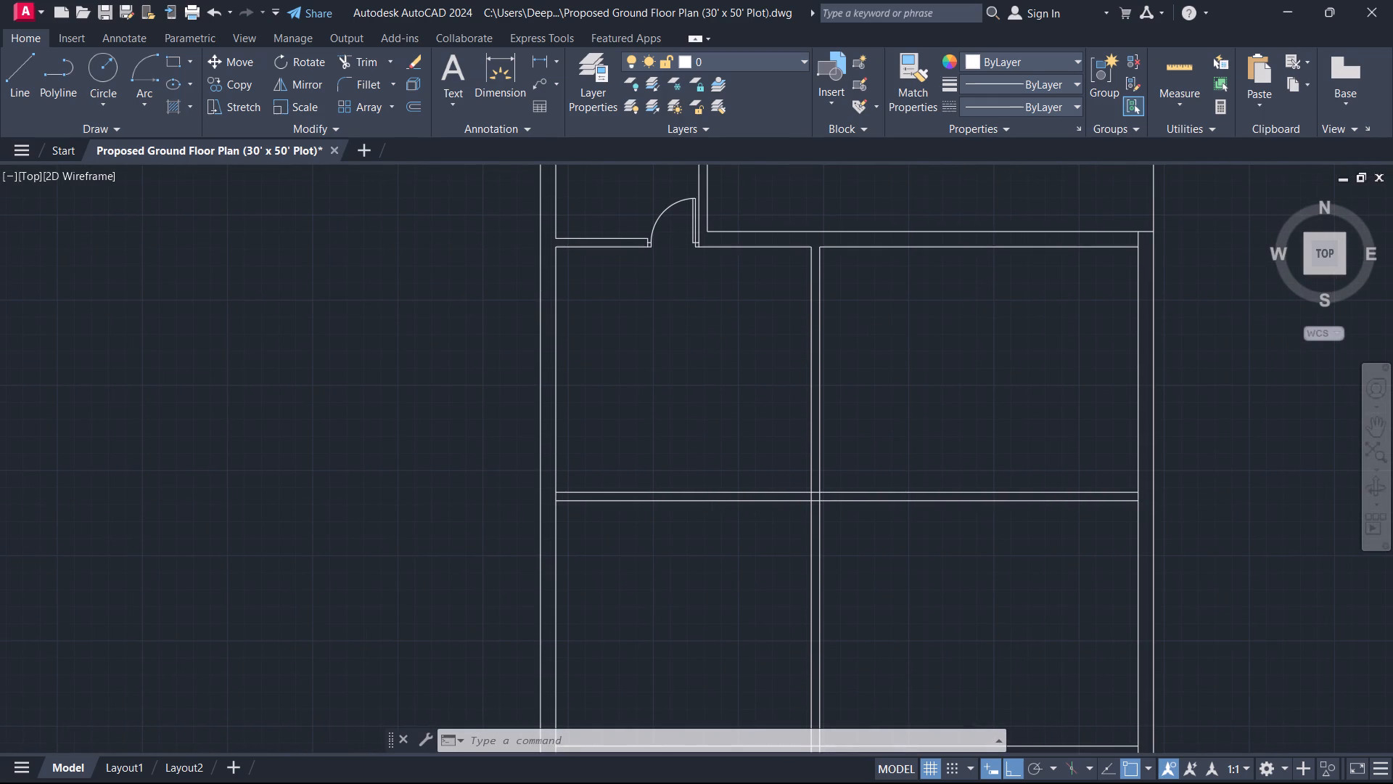
pyautogui.moveTo(889, 369); pyautogui.dragTo(793, 391, button='middle')
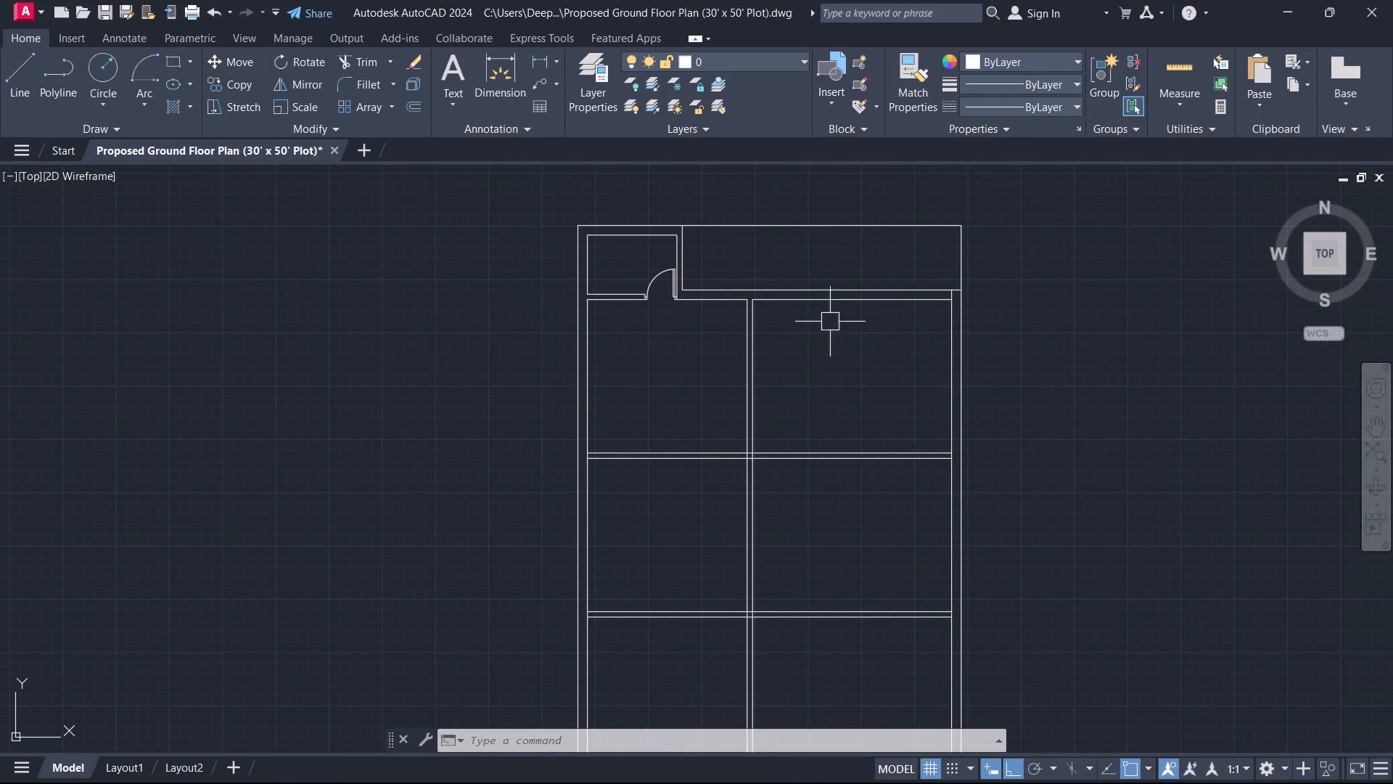
pyautogui.scroll(1, 833, 299)
pyautogui.moveTo(833, 253); pyautogui.dragTo(756, 283, button='middle')
pyautogui.scroll(-1, 785, 460)
pyautogui.moveTo(785, 460); pyautogui.dragTo(796, 353, button='middle')
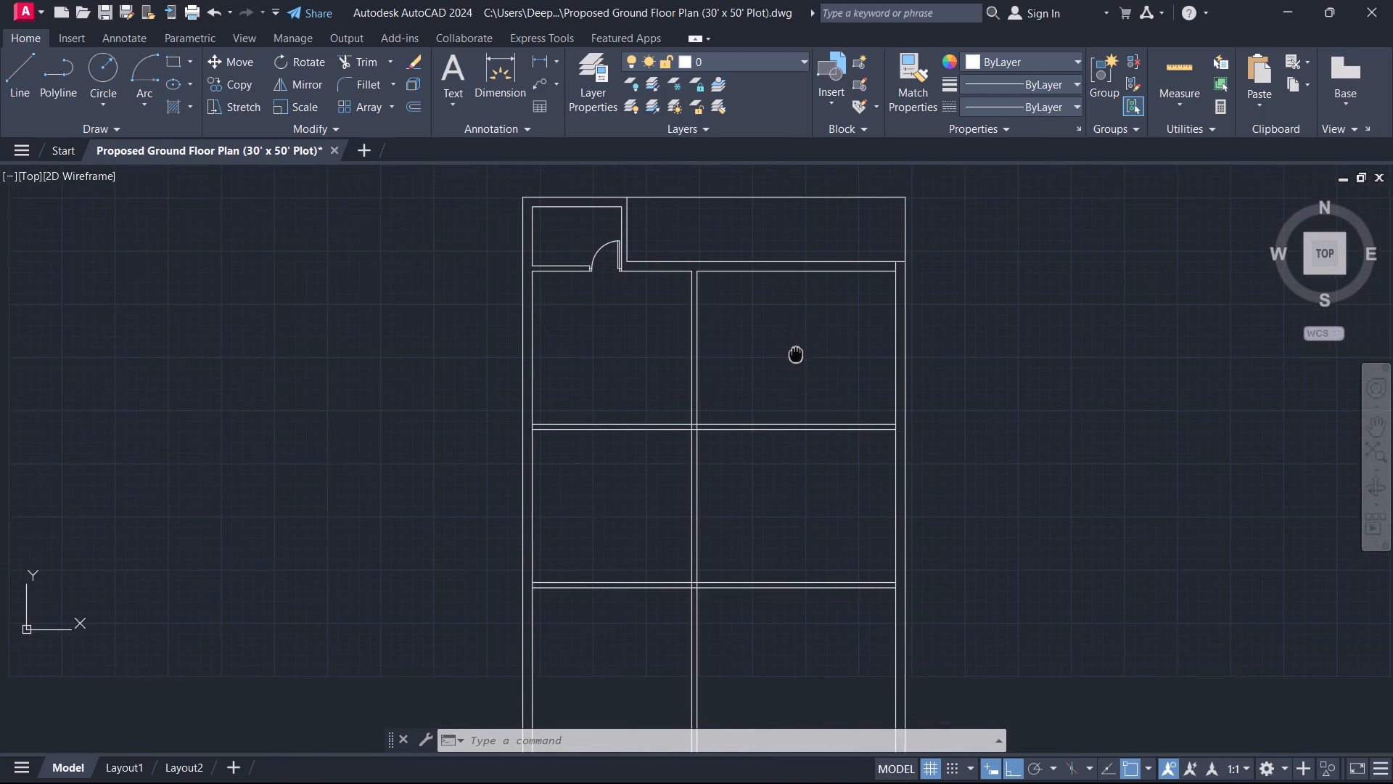
pyautogui.moveTo(796, 353); pyautogui.dragTo(797, 351, button='middle')
pyautogui.scroll(-1, 788, 473)
pyautogui.moveTo(788, 475); pyautogui.dragTo(834, 340, button='middle')
pyautogui.scroll(-1, 823, 356)
pyautogui.moveTo(823, 356); pyautogui.dragTo(822, 359, button='middle')
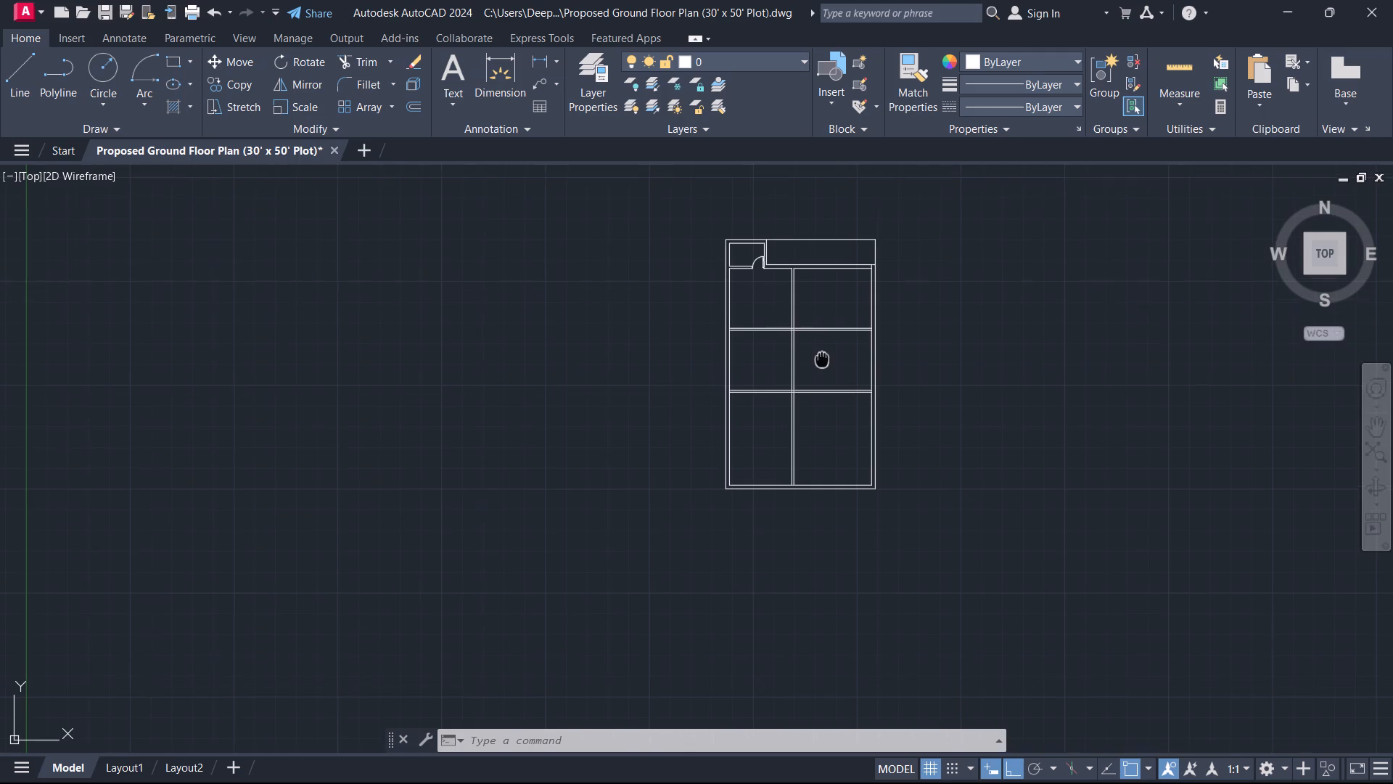
pyautogui.moveTo(822, 359); pyautogui.dragTo(789, 436, button='middle')
pyautogui.scroll(1, 802, 367)
pyautogui.moveTo(802, 367); pyautogui.dragTo(821, 415, button='middle')
pyautogui.scroll(1, 818, 412)
pyautogui.moveTo(818, 407); pyautogui.dragTo(785, 440, button='middle')
pyautogui.scroll(1, 777, 363)
pyautogui.moveTo(777, 363); pyautogui.dragTo(695, 367, button='middle')
pyautogui.moveTo(759, 472); pyautogui.dragTo(759, 468, button='middle')
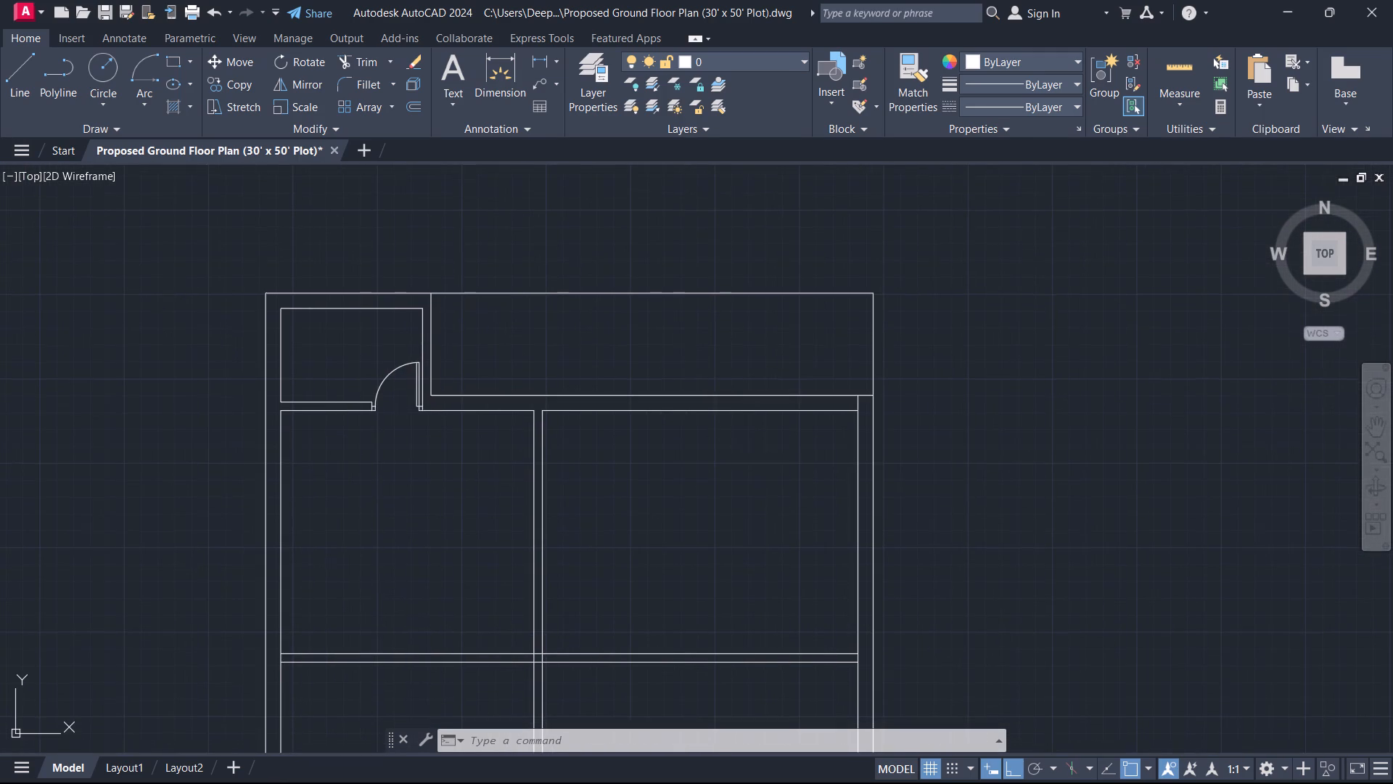
pyautogui.moveTo(759, 468); pyautogui.dragTo(773, 339, button='middle')
pyautogui.moveTo(771, 414); pyautogui.dragTo(767, 357, button='middle')
pyautogui.moveTo(719, 417); pyautogui.dragTo(784, 316, button='middle')
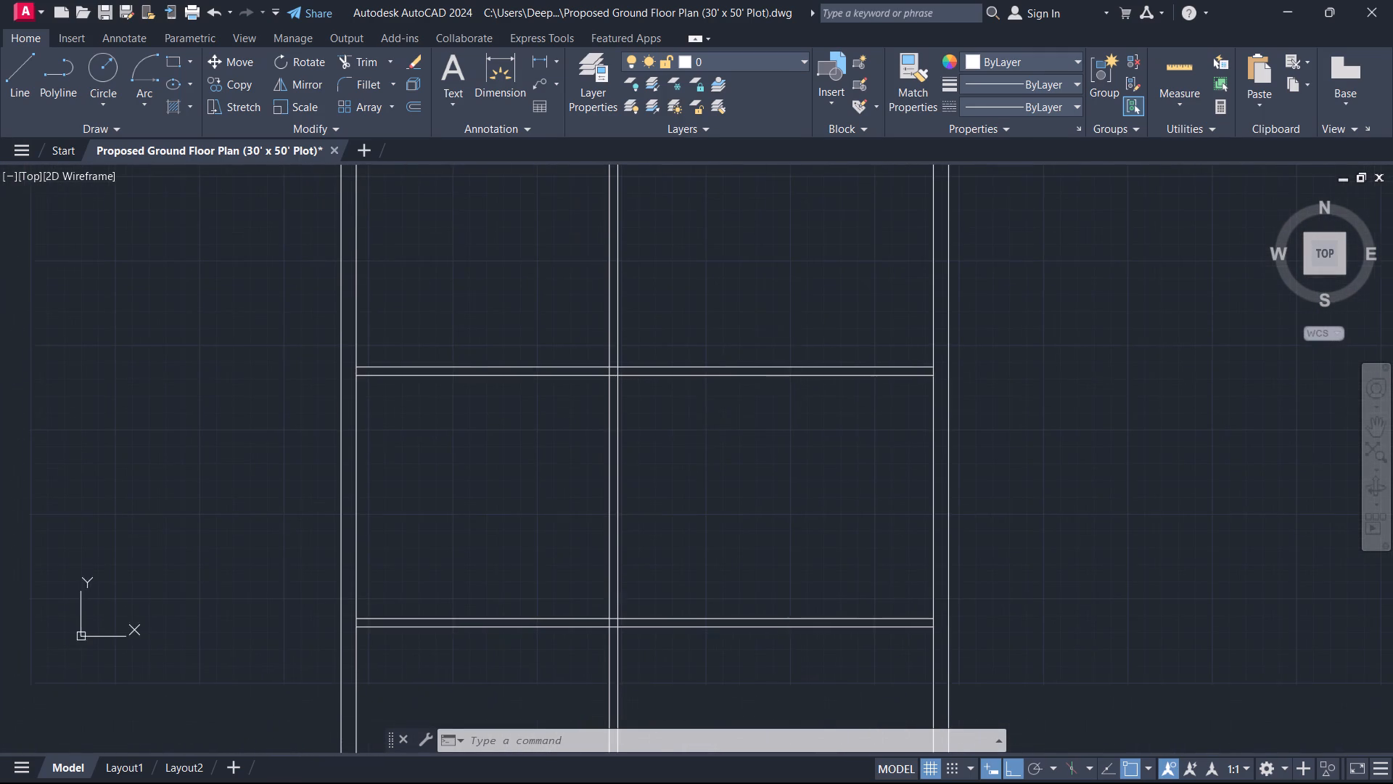
pyautogui.scroll(-2, 678, 434)
pyautogui.moveTo(710, 449); pyautogui.dragTo(789, 353, button='middle')
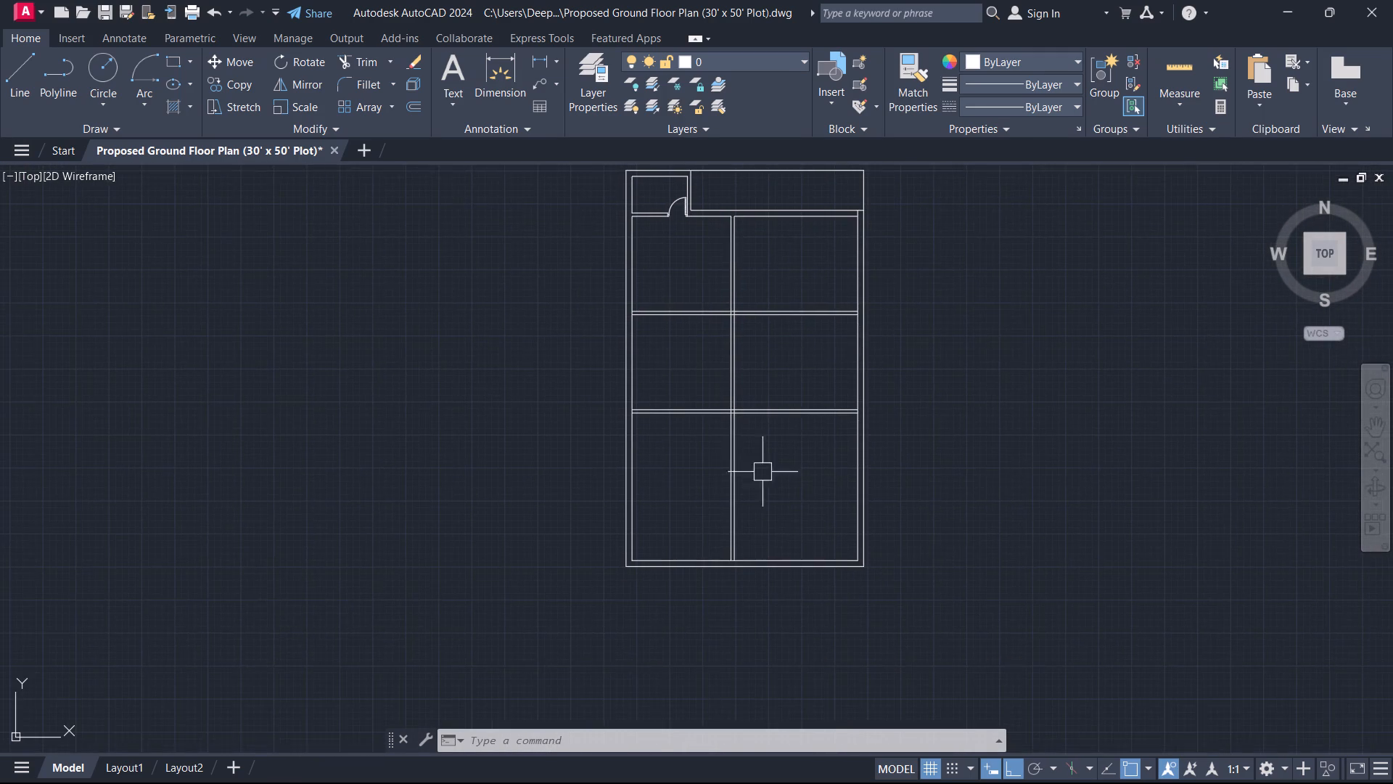
# Examine the rooms on both sides of the central partition and their relation to the east wall and north strip.
pyautogui.moveTo(768, 507); pyautogui.dragTo(760, 496, button='middle')
pyautogui.moveTo(786, 367); pyautogui.dragTo(801, 505, button='middle')
pyautogui.scroll(1, 781, 415)
pyautogui.moveTo(781, 415); pyautogui.dragTo(781, 414, button='middle')
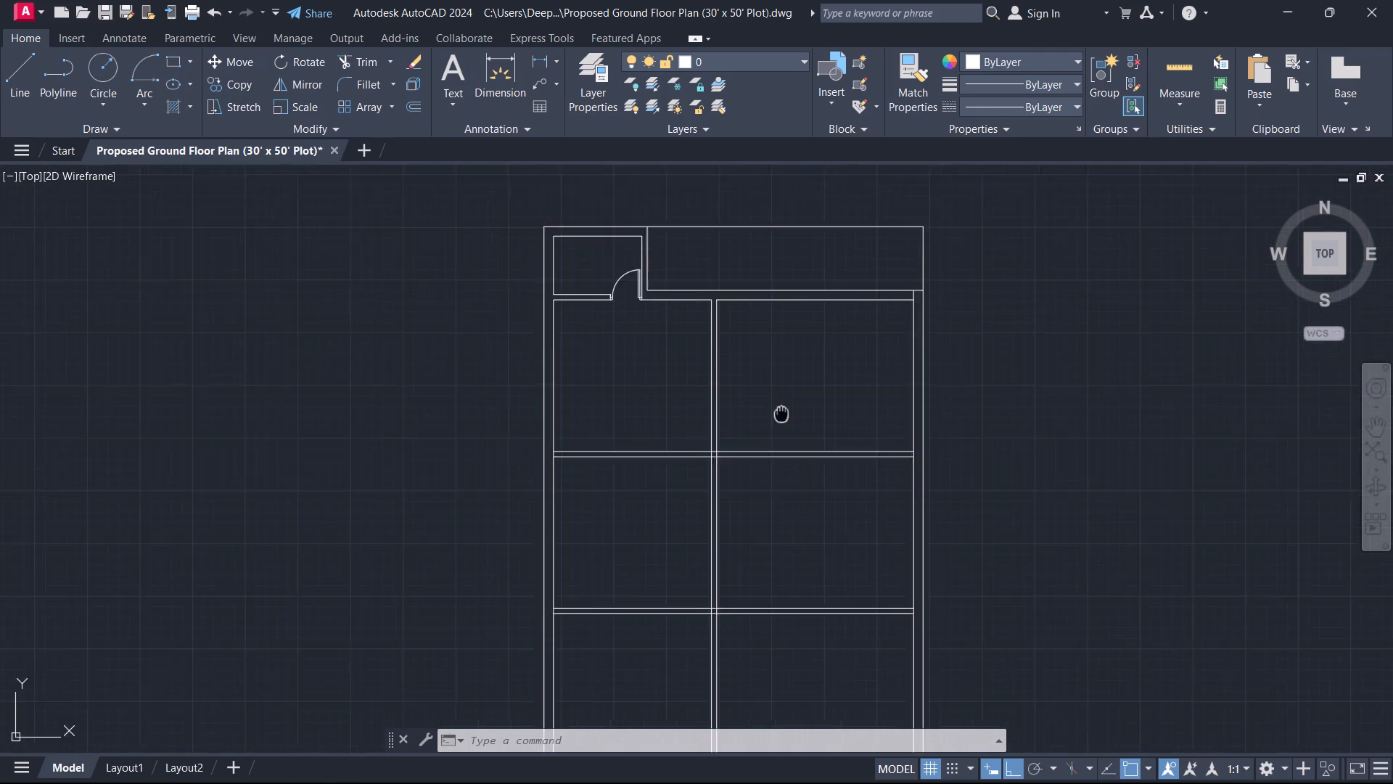
pyautogui.moveTo(781, 414); pyautogui.dragTo(793, 489, button='middle')
pyautogui.scroll(1, 779, 463)
pyautogui.moveTo(779, 463); pyautogui.dragTo(734, 413, button='middle')
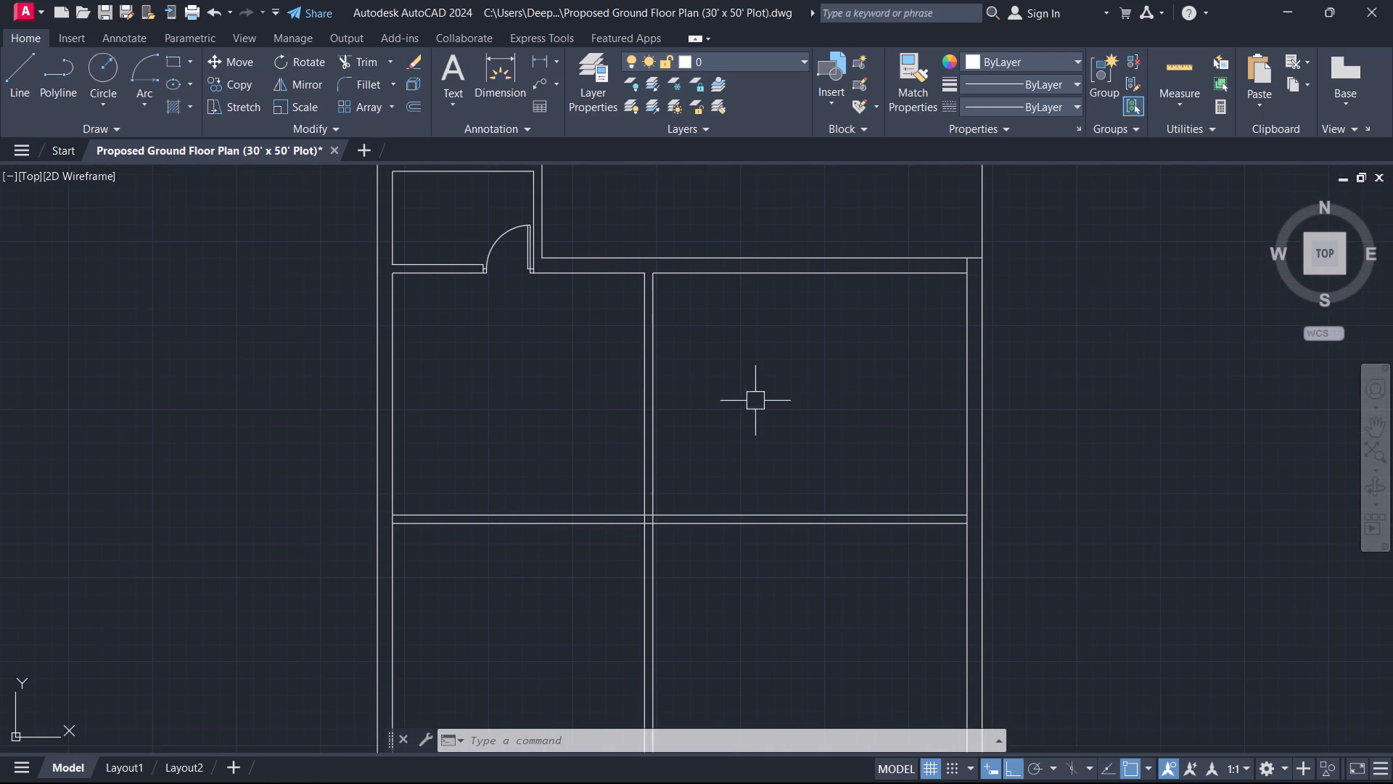
pyautogui.moveTo(771, 393); pyautogui.dragTo(728, 404, button='middle')
pyautogui.moveTo(773, 344); pyautogui.dragTo(770, 344, button='middle')
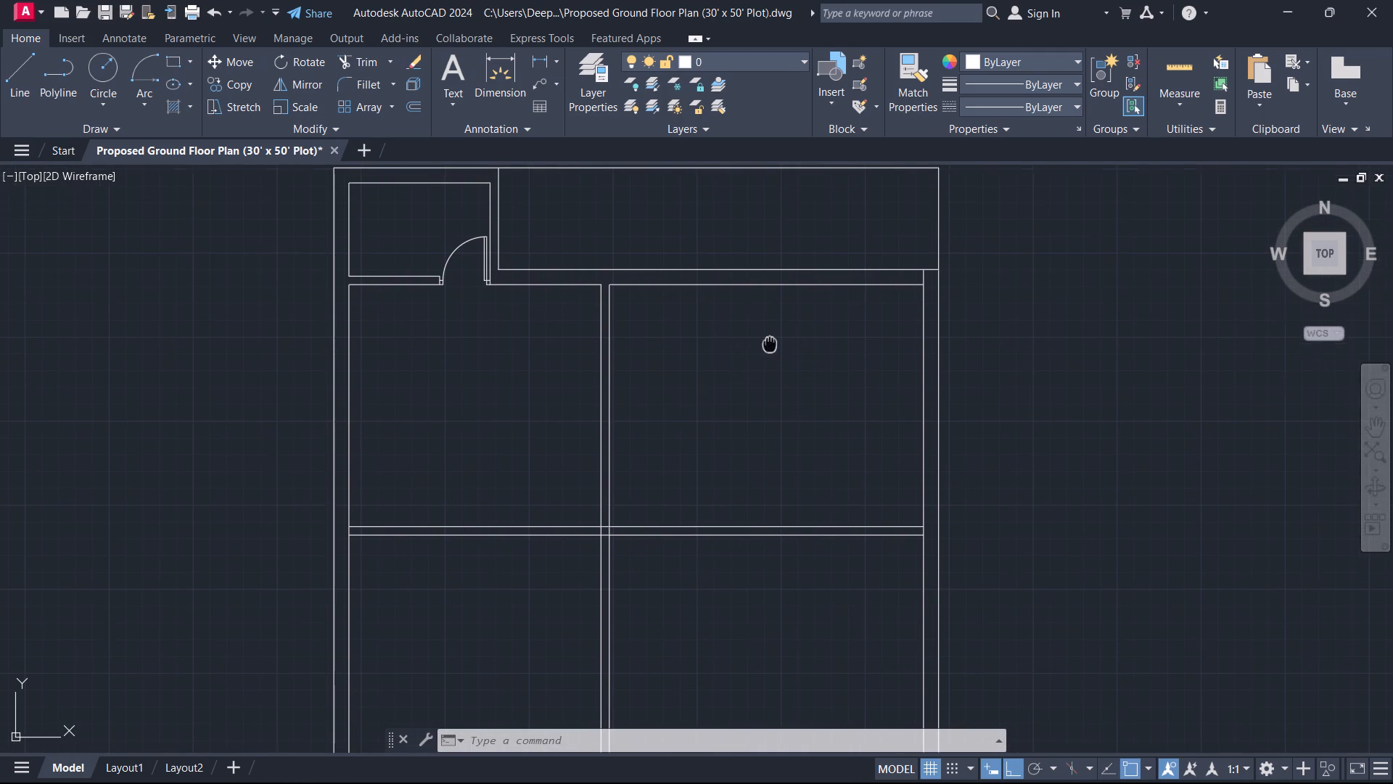
pyautogui.moveTo(770, 344); pyautogui.dragTo(810, 362, button='middle')
pyautogui.moveTo(753, 398); pyautogui.dragTo(739, 327, button='middle')
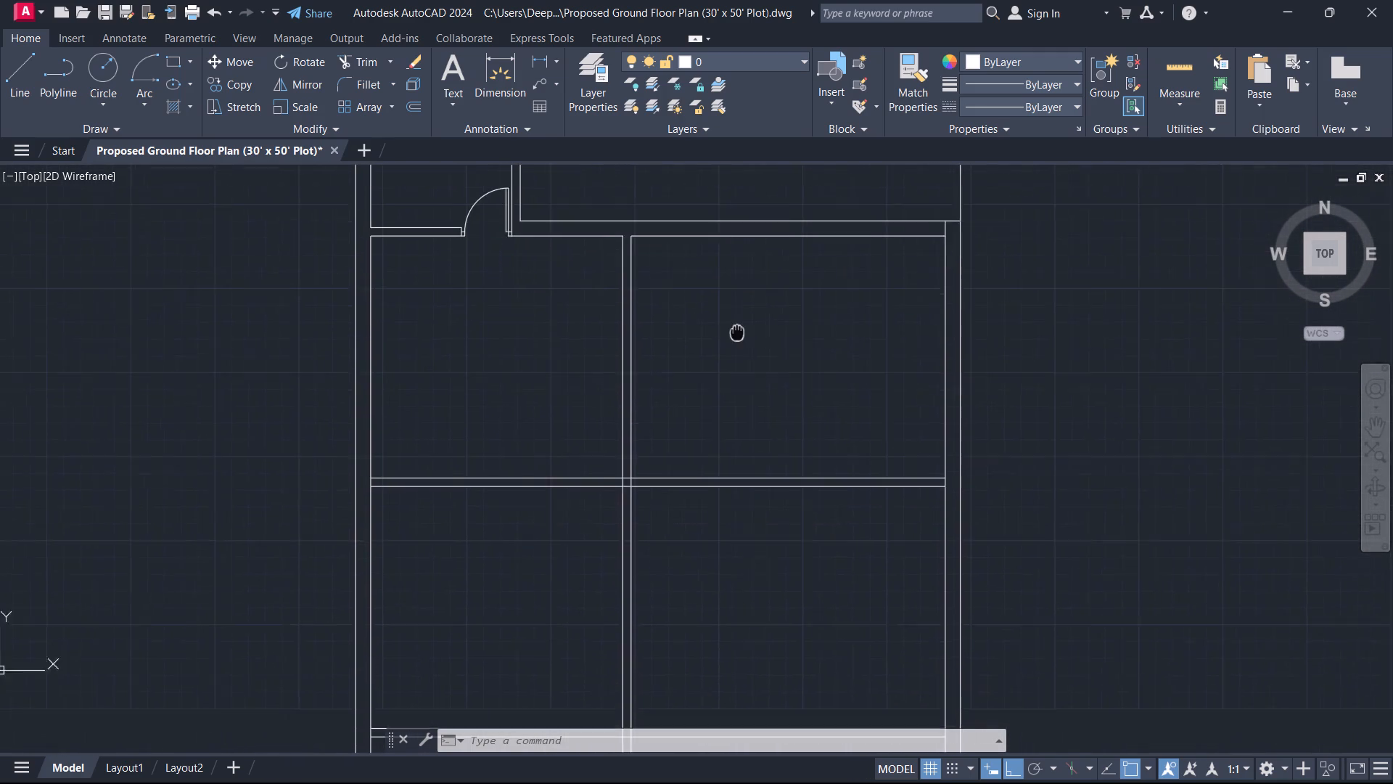
pyautogui.moveTo(739, 327); pyautogui.dragTo(740, 371, button='middle')
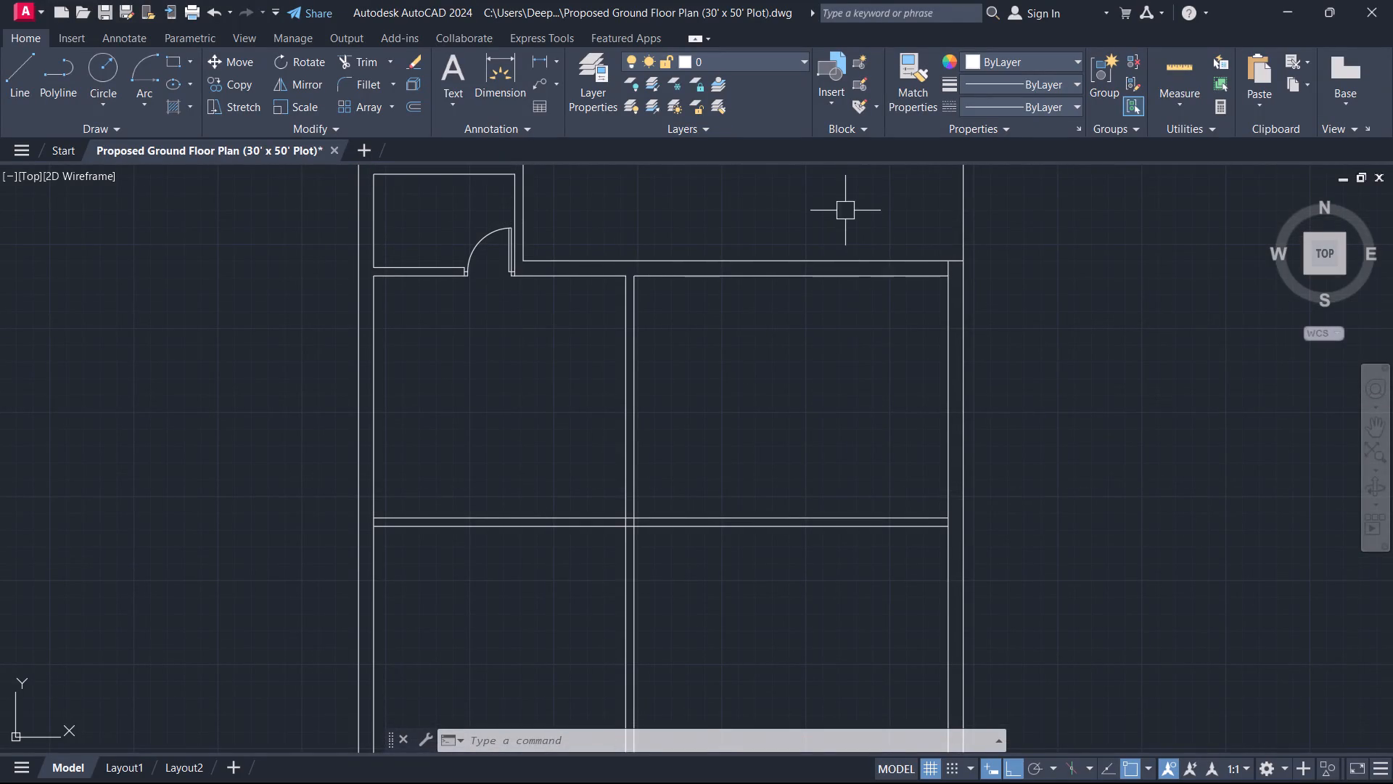
pyautogui.scroll(-1, 845, 215)
pyautogui.moveTo(845, 215); pyautogui.dragTo(831, 314, button='middle')
pyautogui.scroll(-1, 968, 556)
pyautogui.moveTo(966, 545); pyautogui.dragTo(955, 484, button='middle')
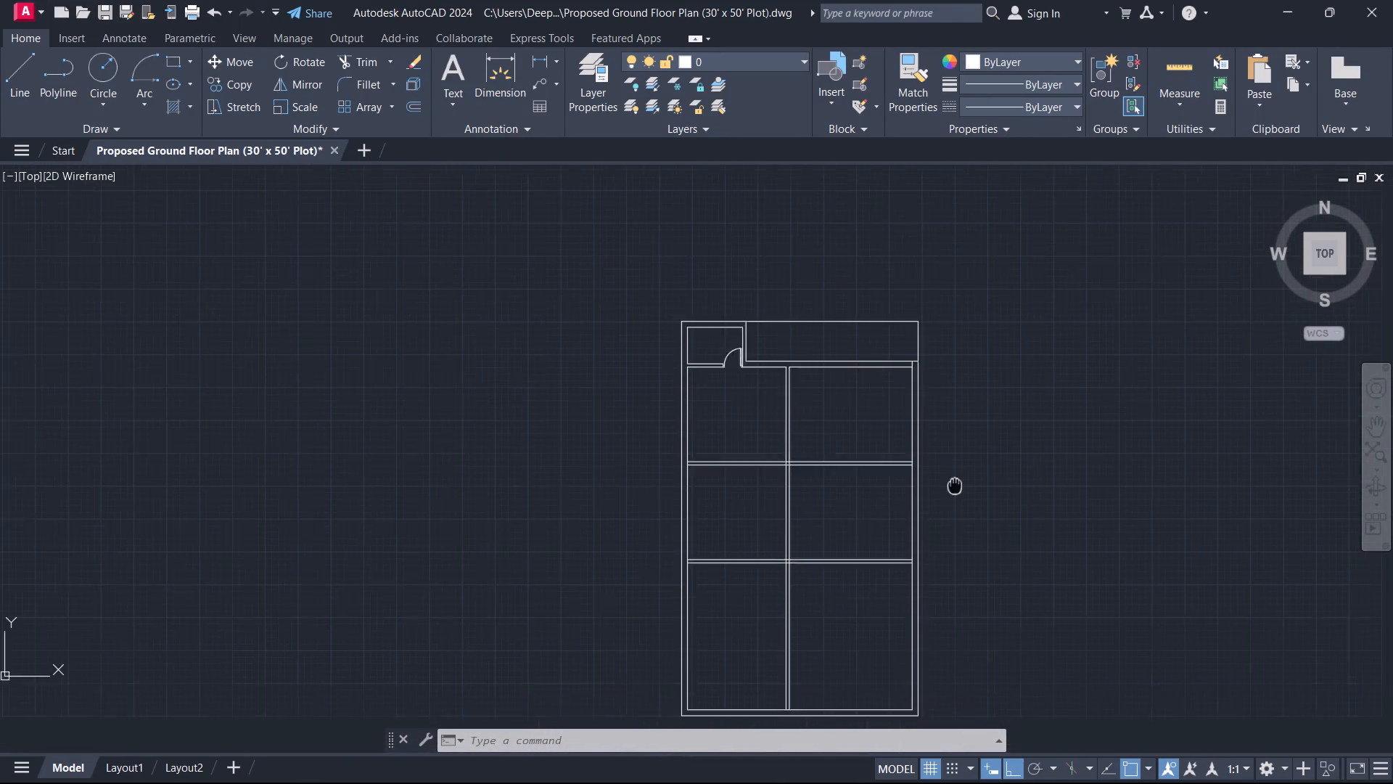
pyautogui.moveTo(955, 484); pyautogui.dragTo(942, 357, button='middle')
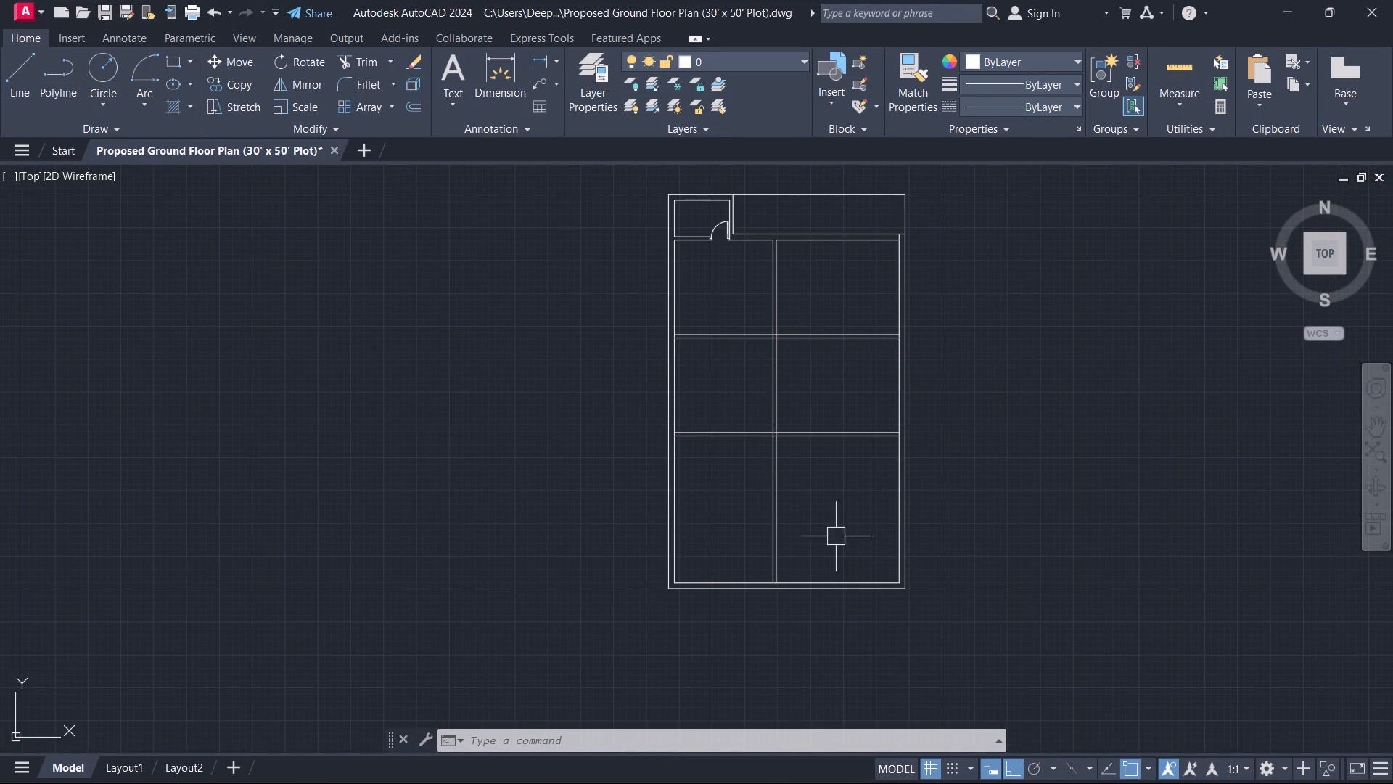
pyautogui.scroll(1, 834, 534)
pyautogui.moveTo(834, 534); pyautogui.dragTo(829, 578, button='middle')
pyautogui.moveTo(791, 356); pyautogui.dragTo(826, 433, button='middle')
pyautogui.moveTo(736, 378); pyautogui.dragTo(735, 427, button='middle')
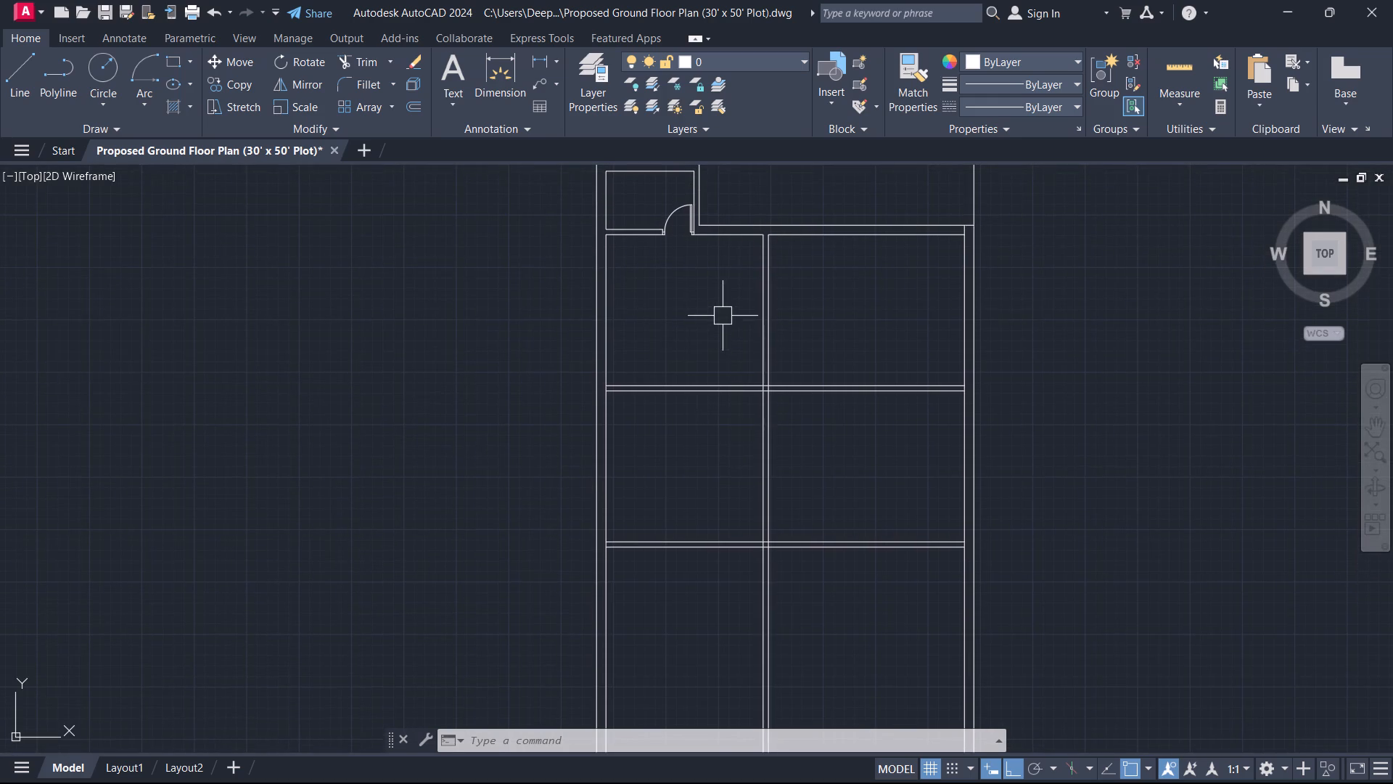
pyautogui.moveTo(723, 314); pyautogui.dragTo(778, 413, button='middle')
pyautogui.moveTo(749, 390); pyautogui.dragTo(818, 338, button='middle')
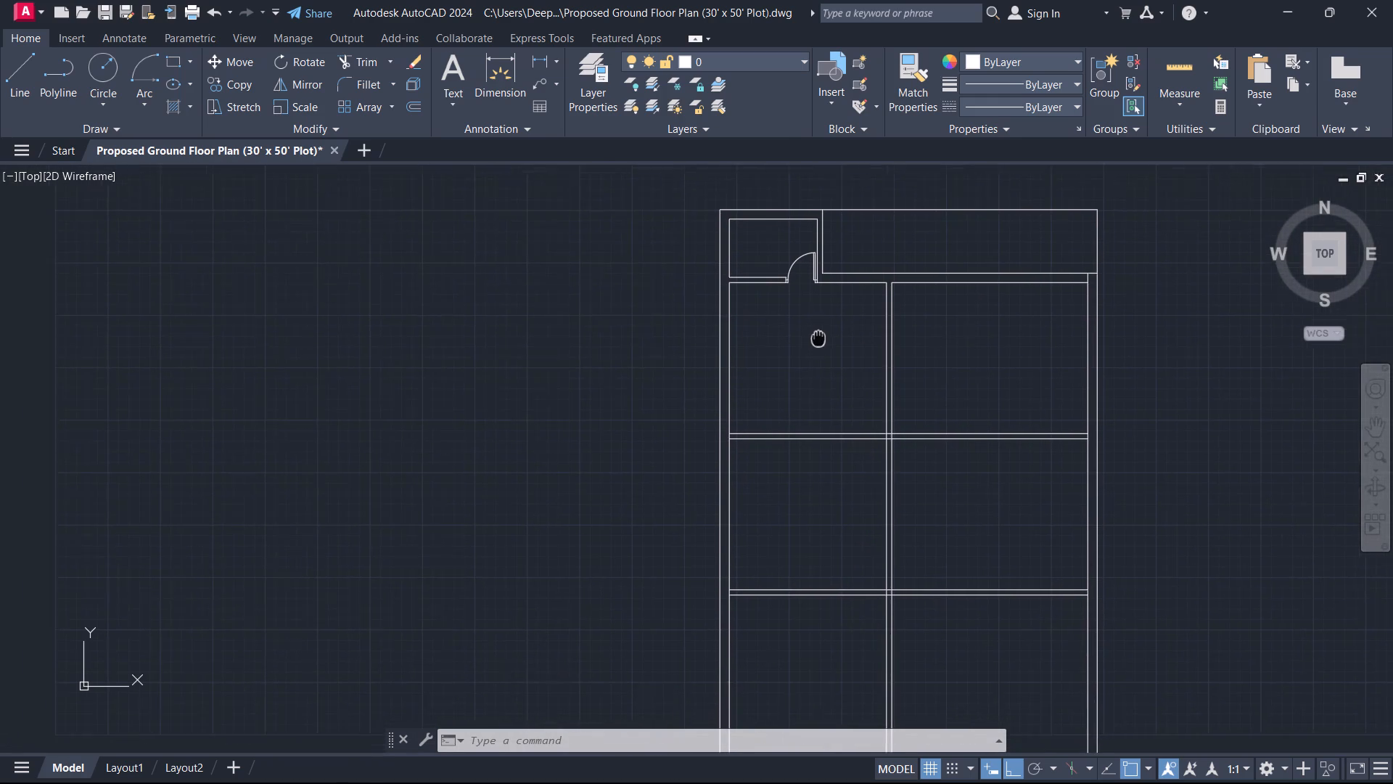
pyautogui.moveTo(818, 338); pyautogui.dragTo(831, 327, button='middle')
pyautogui.scroll(-1, 823, 380)
pyautogui.moveTo(831, 351); pyautogui.dragTo(843, 316, button='middle')
pyautogui.scroll(2, 831, 351)
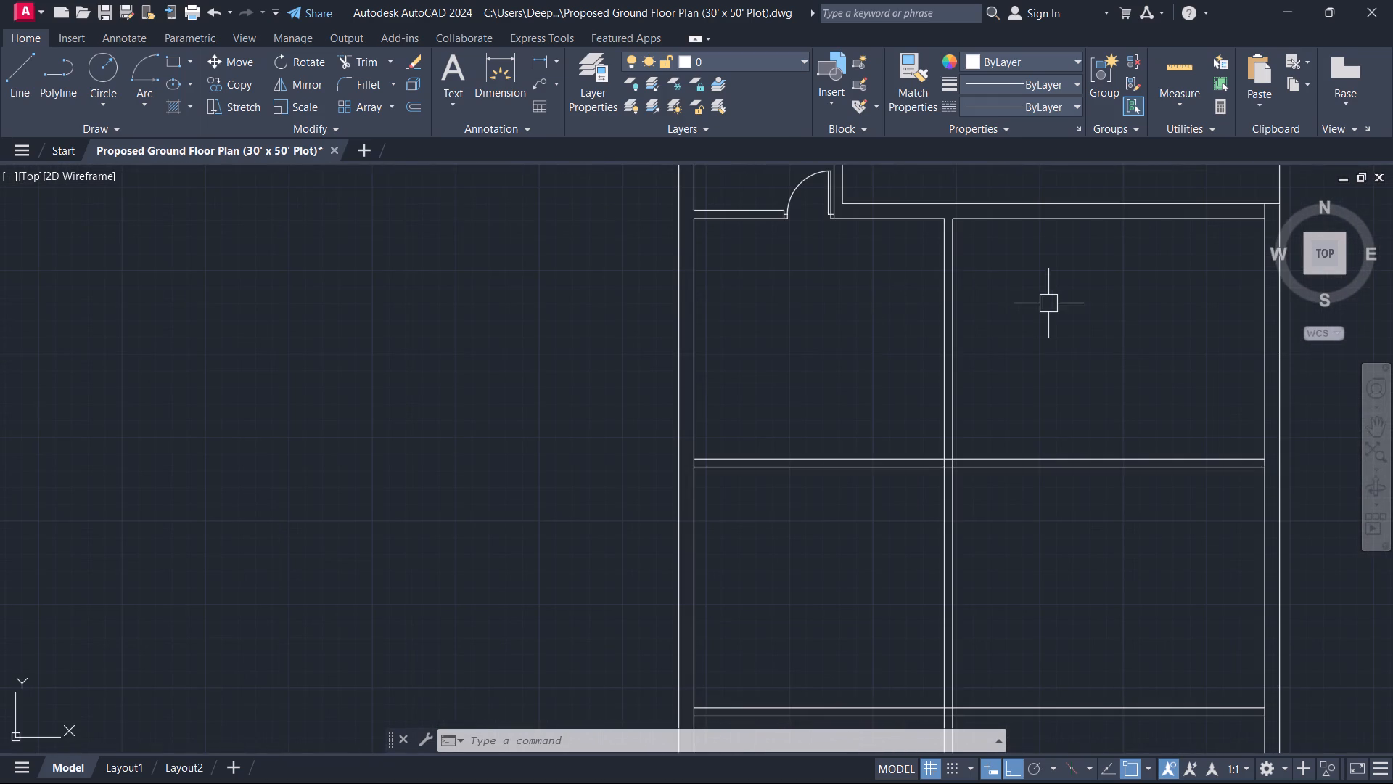
pyautogui.moveTo(1055, 307); pyautogui.dragTo(993, 333, button='middle')
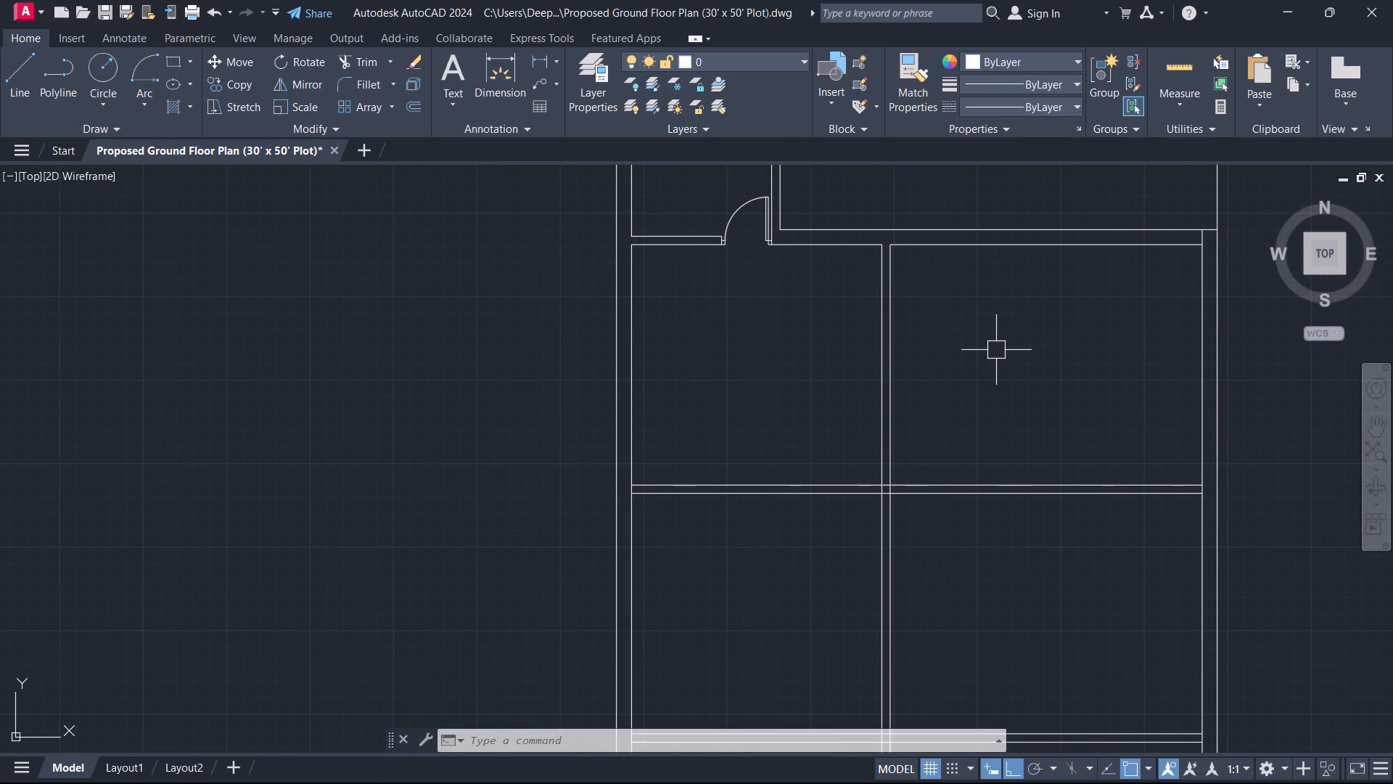
pyautogui.moveTo(992, 316); pyautogui.dragTo(926, 355, button='middle')
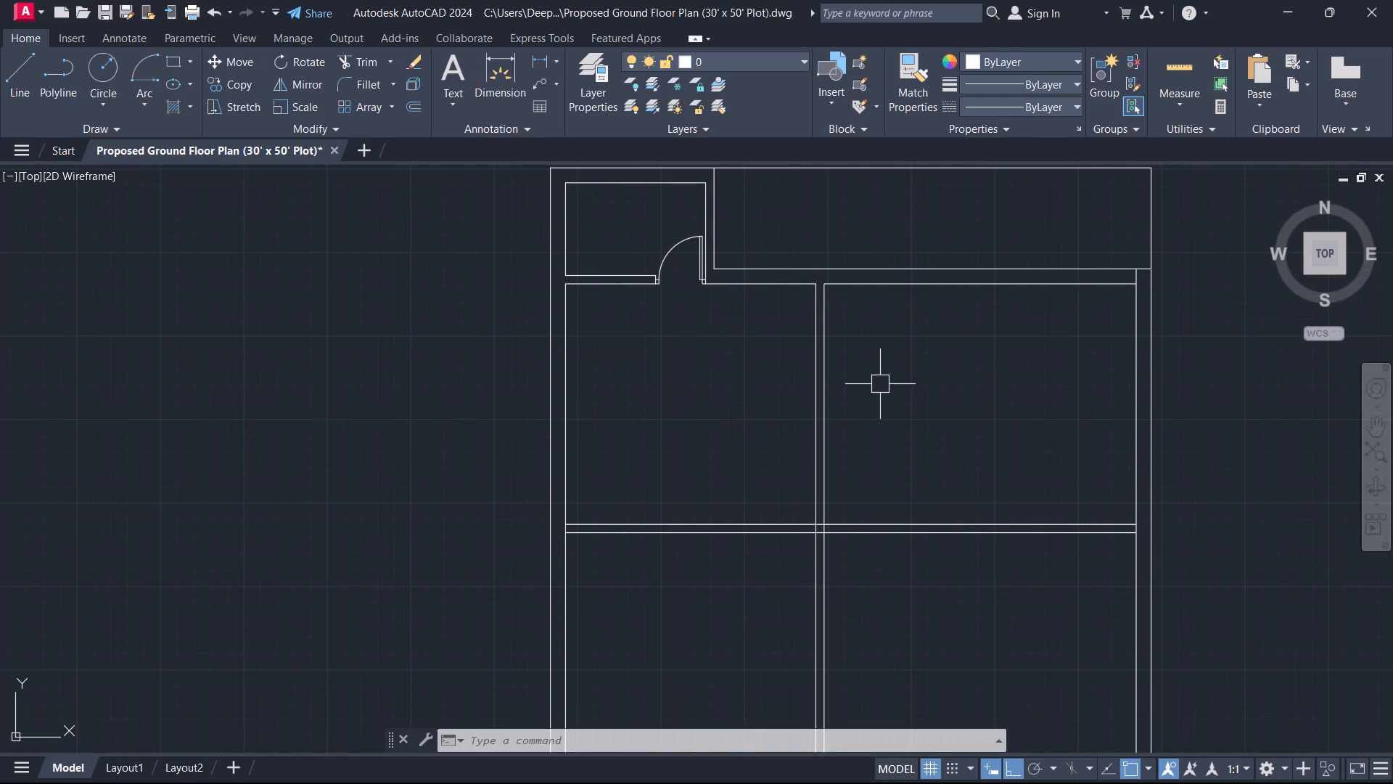
pyautogui.moveTo(852, 409); pyautogui.dragTo(849, 394, button='middle')
pyautogui.moveTo(987, 401); pyautogui.dragTo(901, 341, button='middle')
# Delete the east wall's inner line.
pyautogui.scroll(-1, 901, 341)
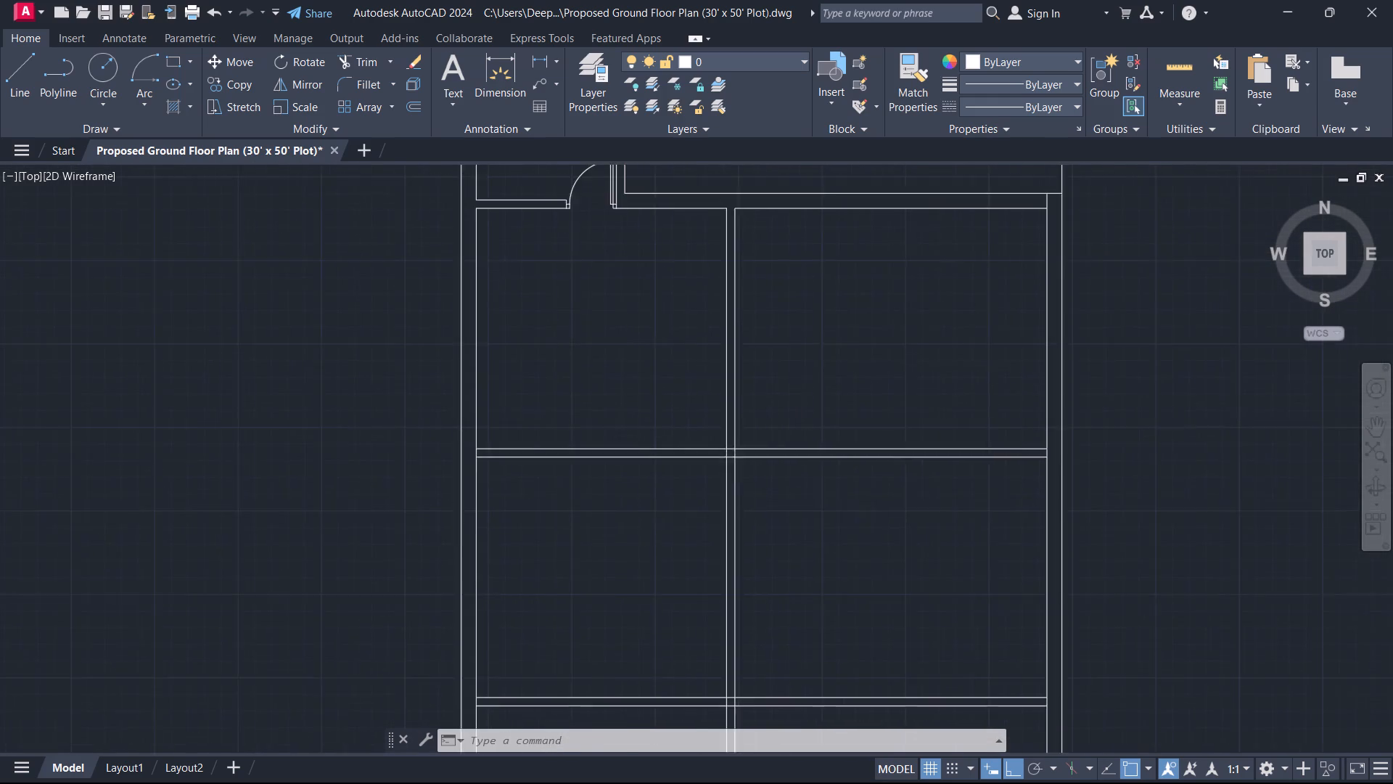
pyautogui.click(889, 225)
pyautogui.moveTo(1084, 525); pyautogui.dragTo(1037, 272, button='middle')
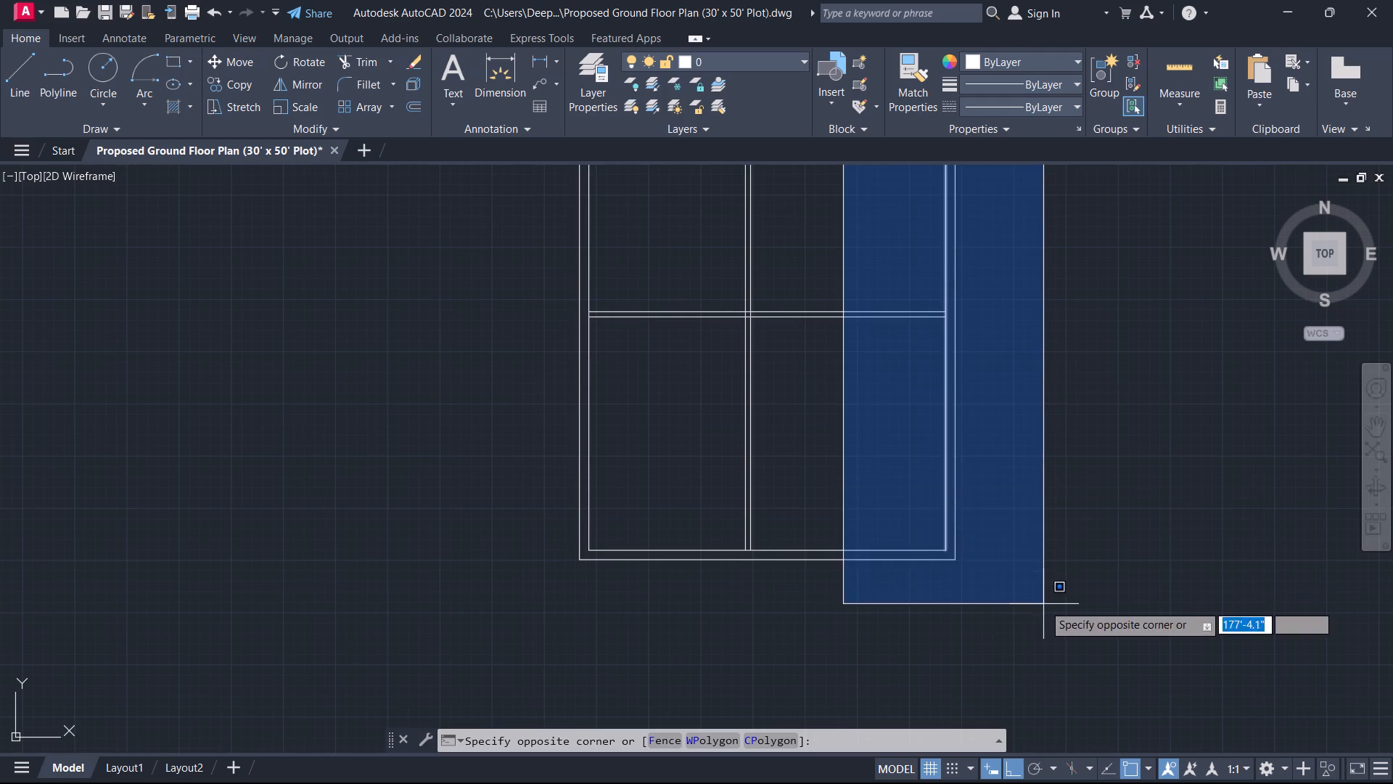
pyautogui.click(1043, 604)
pyautogui.press('Delete')
# Offset the central partition's east face 11'3" to the east.
pyautogui.scroll(-2, 919, 505)
pyautogui.moveTo(914, 502); pyautogui.dragTo(982, 551, button='middle')
pyautogui.scroll(2, 973, 462)
pyautogui.moveTo(945, 349); pyautogui.dragTo(944, 401, button='middle')
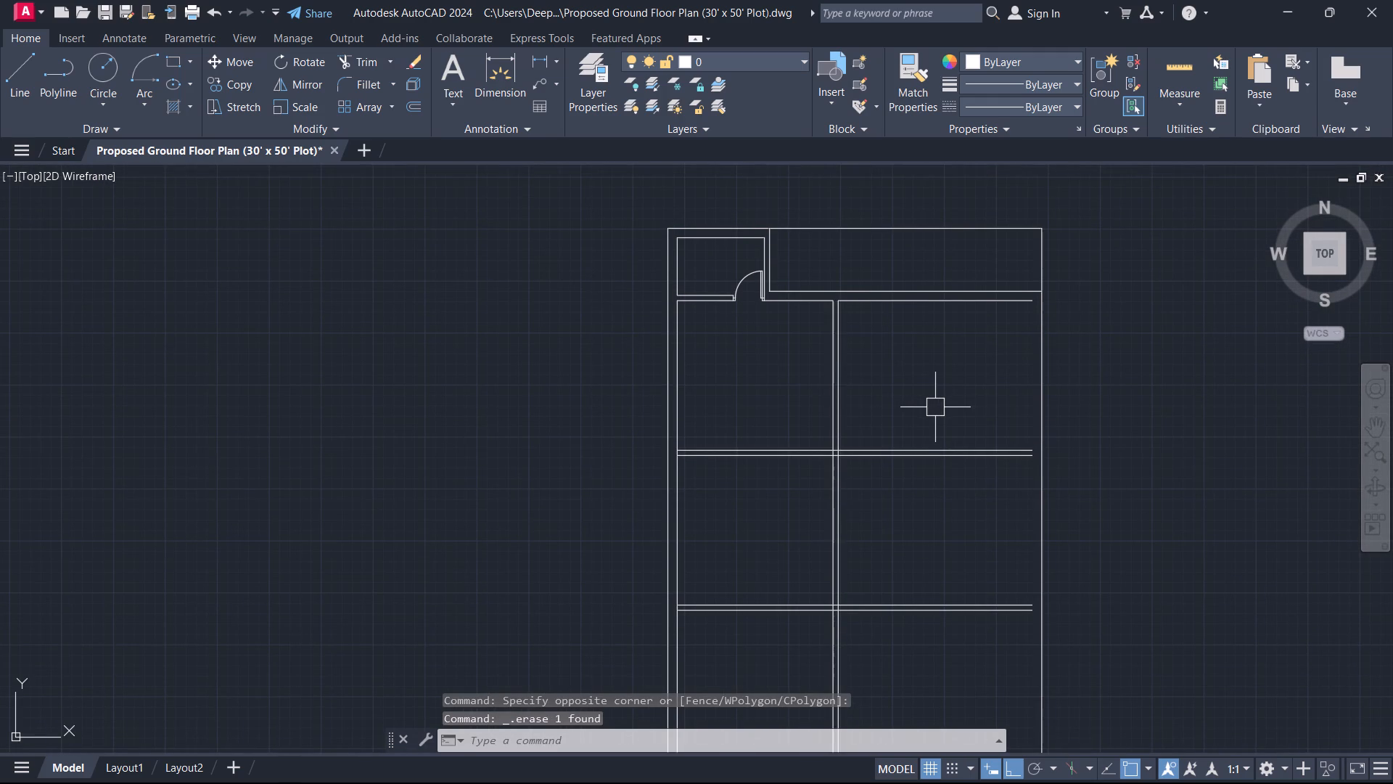
pyautogui.write('o')
pyautogui.press('space')
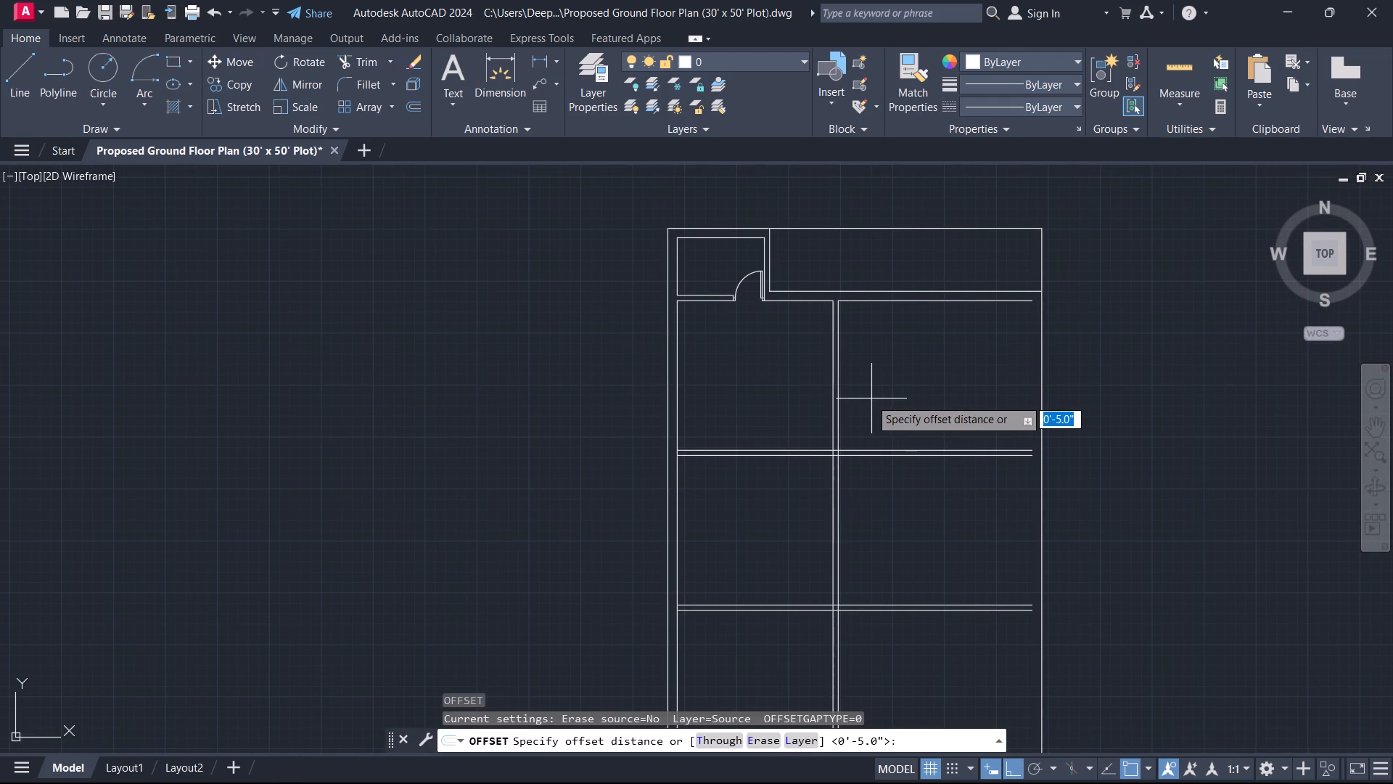
pyautogui.press('1')
pyautogui.press('1')
pyautogui.press("'")
pyautogui.press('3')
pyautogui.press('Return')
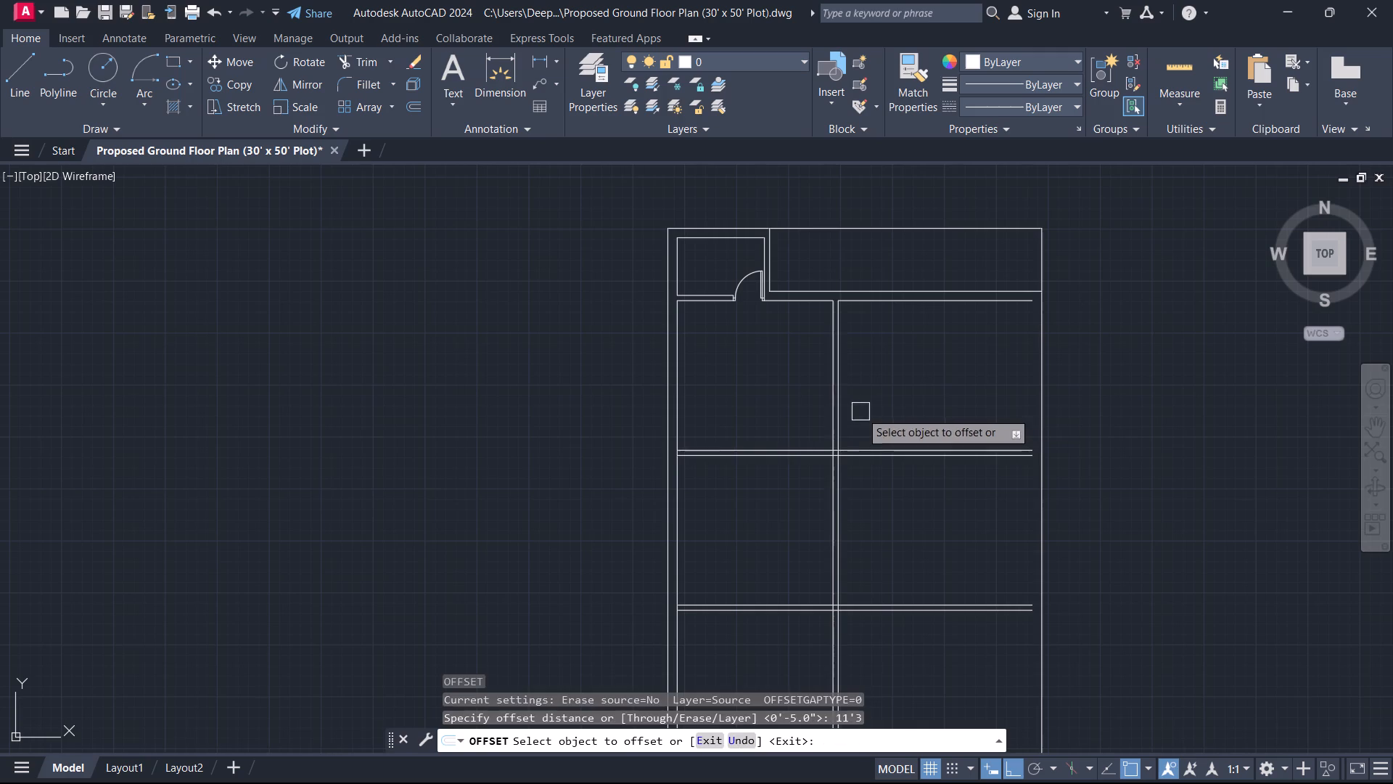
pyautogui.scroll(2, 849, 385)
pyautogui.click(823, 383)
pyautogui.click(894, 381)
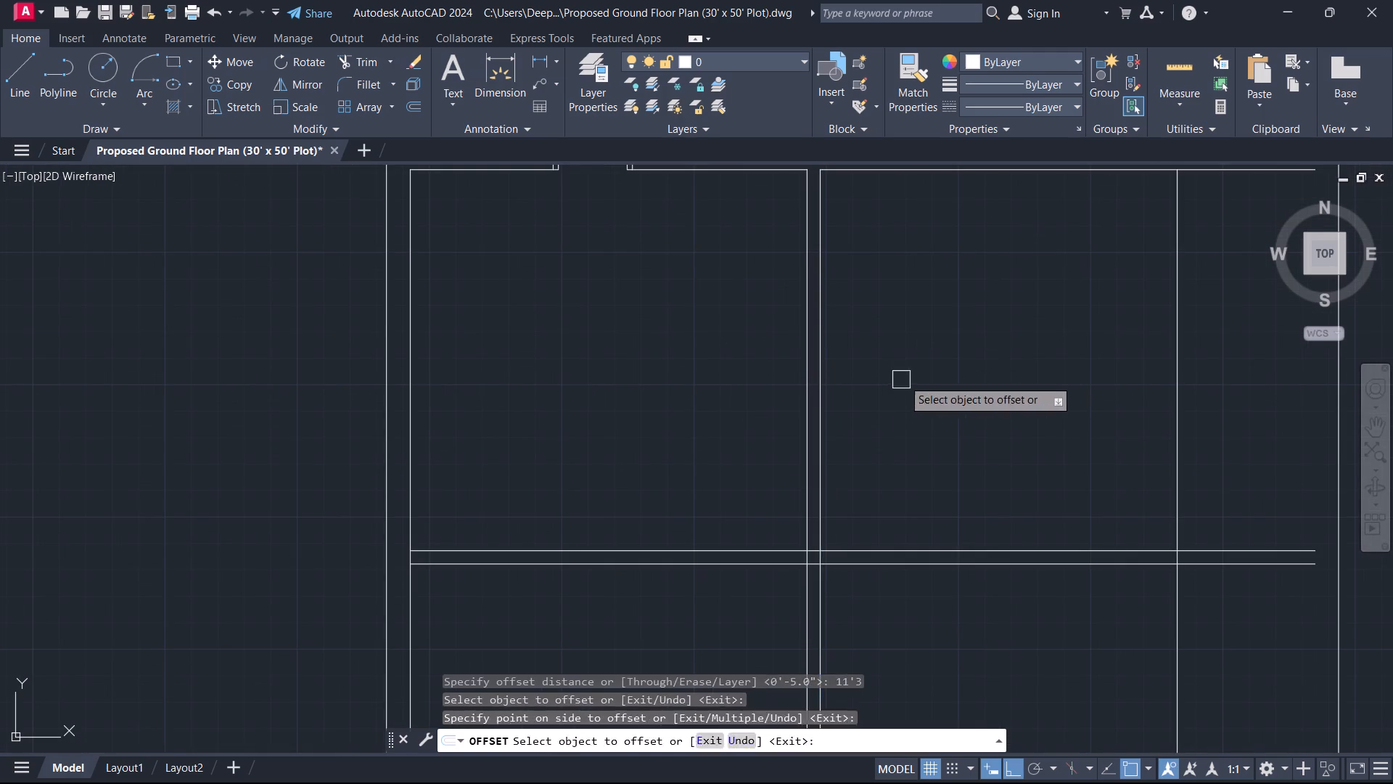
pyautogui.press('Escape')
# Offset the new vertical line 9" to the east to give the new east wall its thickness.
pyautogui.scroll(-1, 943, 377)
pyautogui.moveTo(943, 377); pyautogui.dragTo(868, 391, button='middle')
pyautogui.write('o')
pyautogui.press('space')
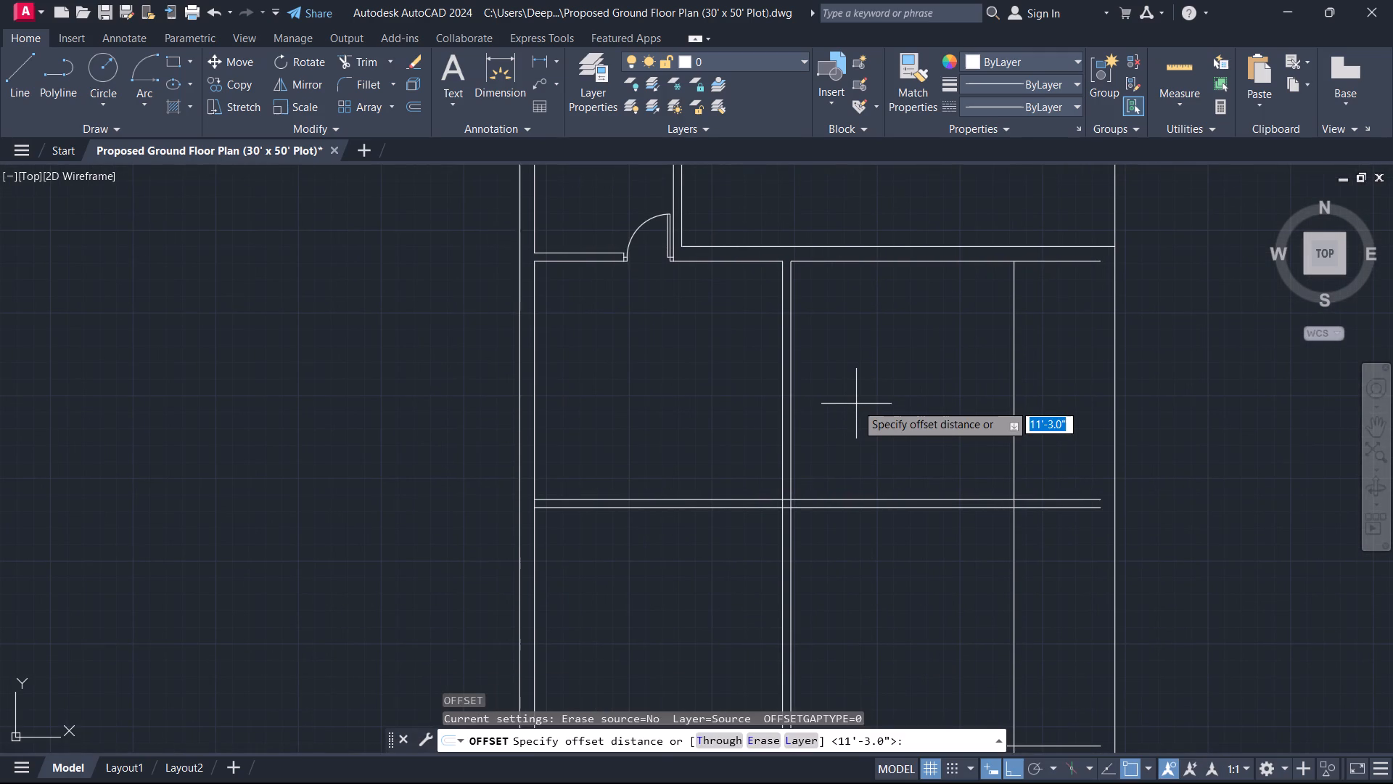
pyautogui.press('9')
pyautogui.press('Return')
pyautogui.click(1011, 371)
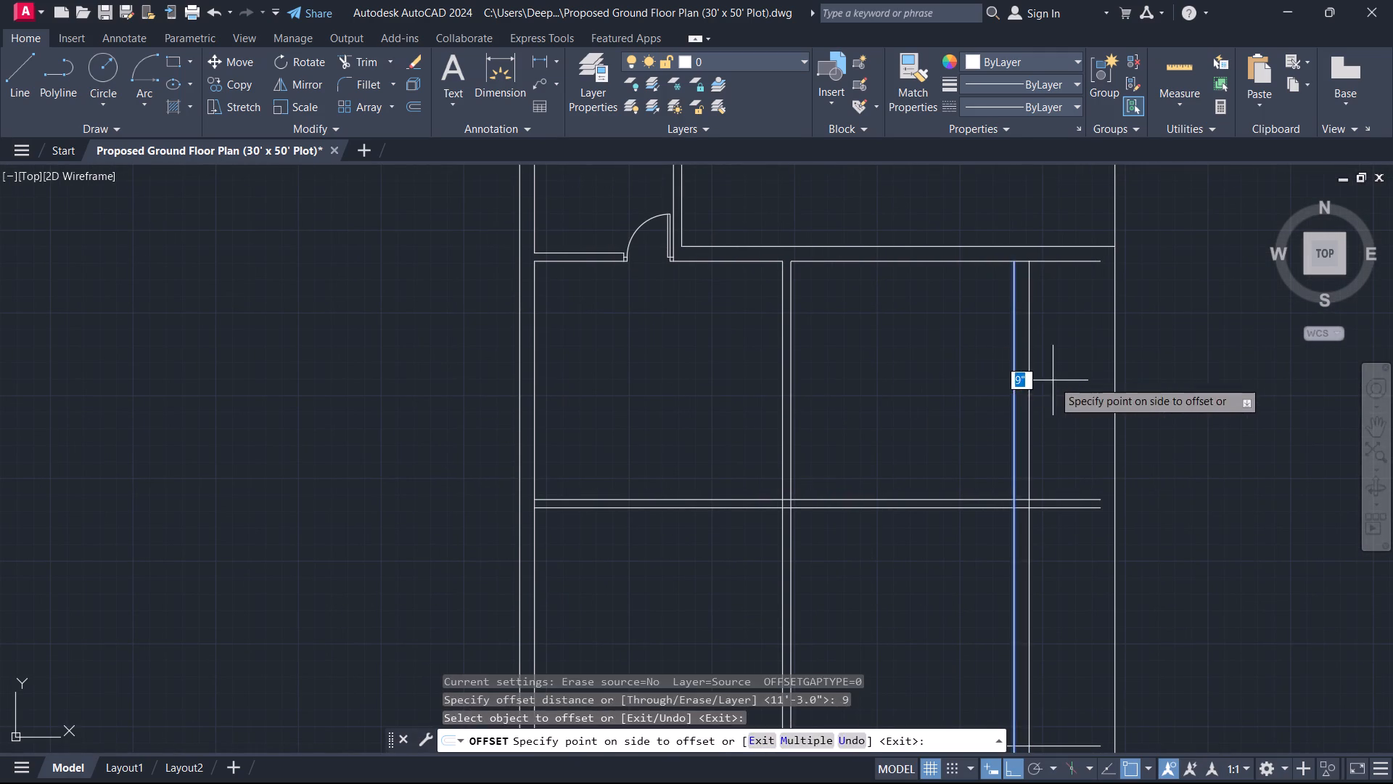
pyautogui.click(1054, 380)
pyautogui.press('Escape')
# Extend the new east wall's outer line north to the long horizontal wall's north face.
pyautogui.write('ex')
pyautogui.press('space')
pyautogui.click(1031, 325)
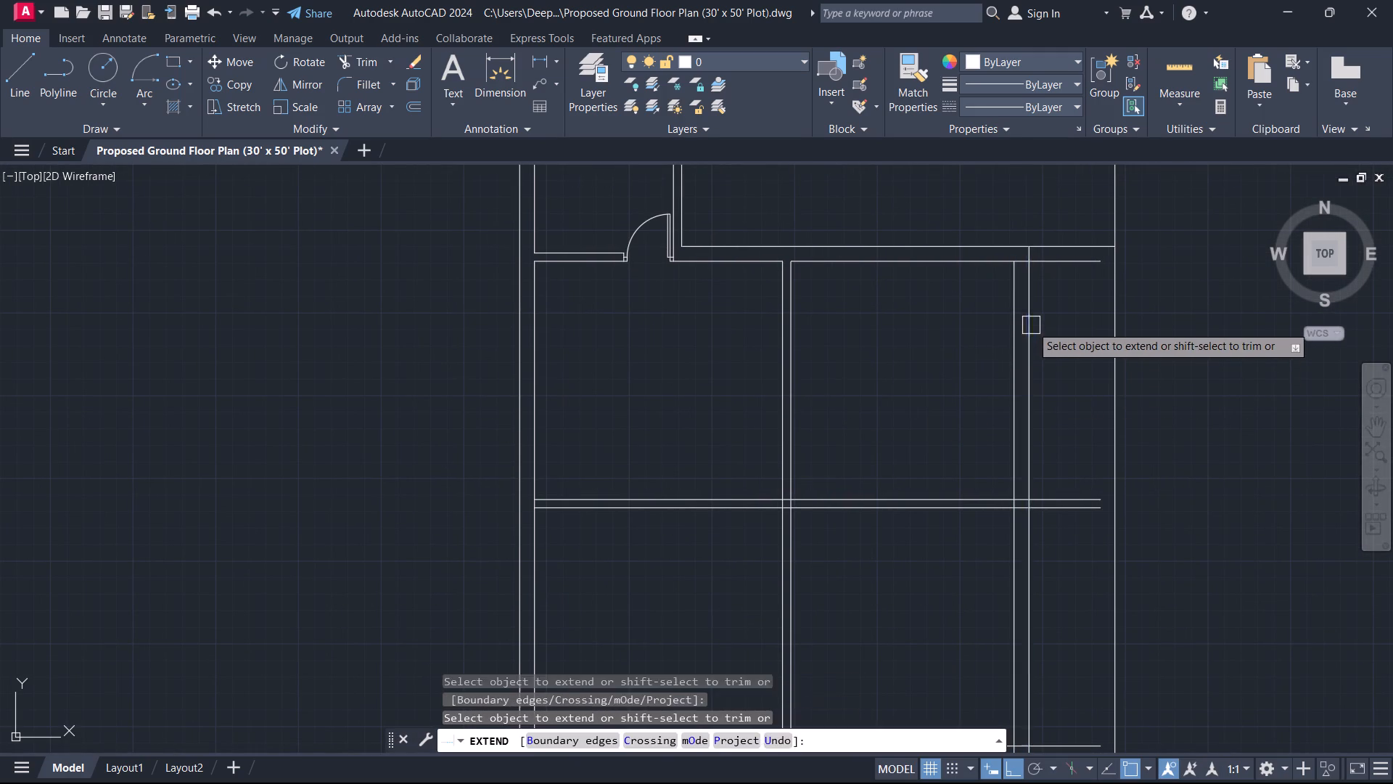
pyautogui.press('Escape')
# Fillet the long horizontal wall's south face with the new east wall's inner line into a sharp corner.
pyautogui.press('f')
pyautogui.press('space')
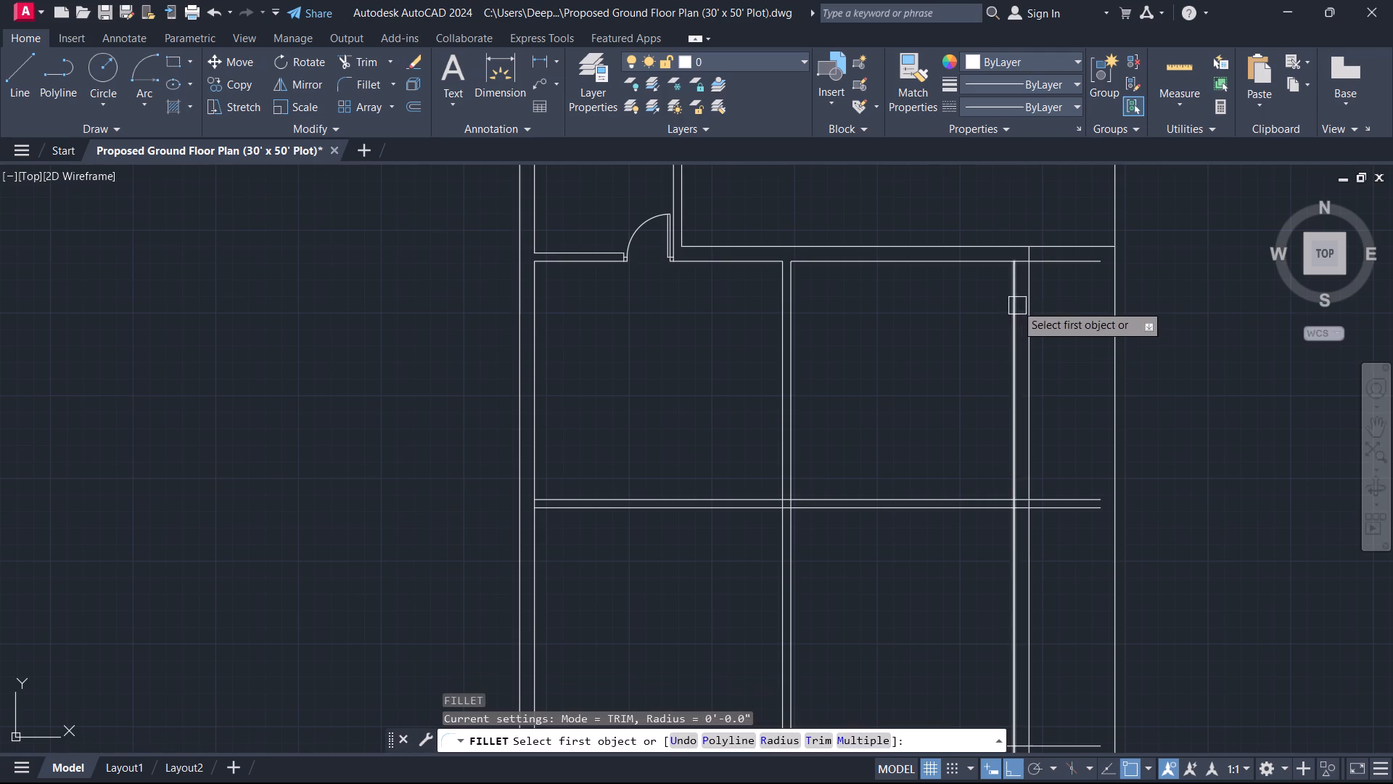
pyautogui.click(989, 264)
pyautogui.click(1005, 301)
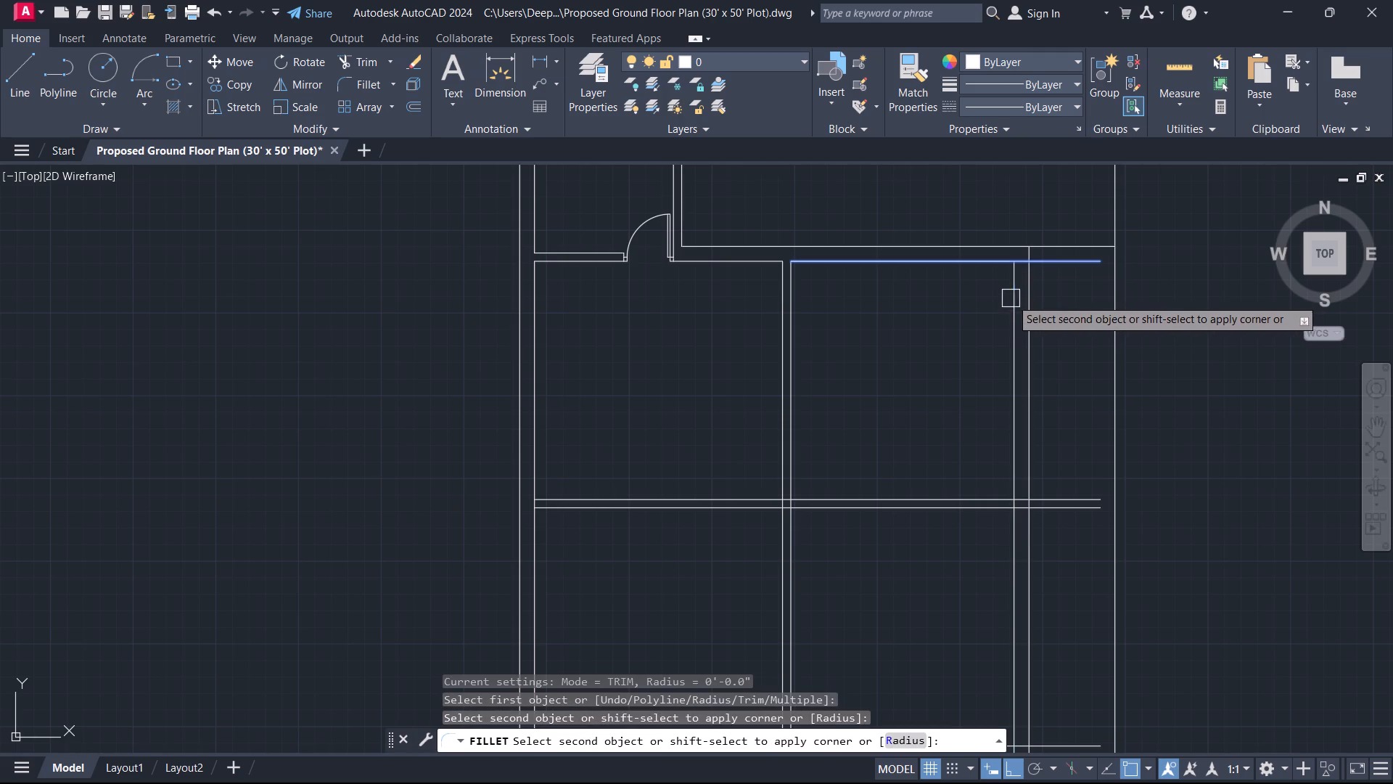
pyautogui.click(1012, 298)
pyautogui.press('Escape')
pyautogui.scroll(-3, 993, 315)
pyautogui.moveTo(991, 316); pyautogui.dragTo(991, 201, button='middle')
pyautogui.moveTo(991, 201); pyautogui.dragTo(970, 287, button='middle')
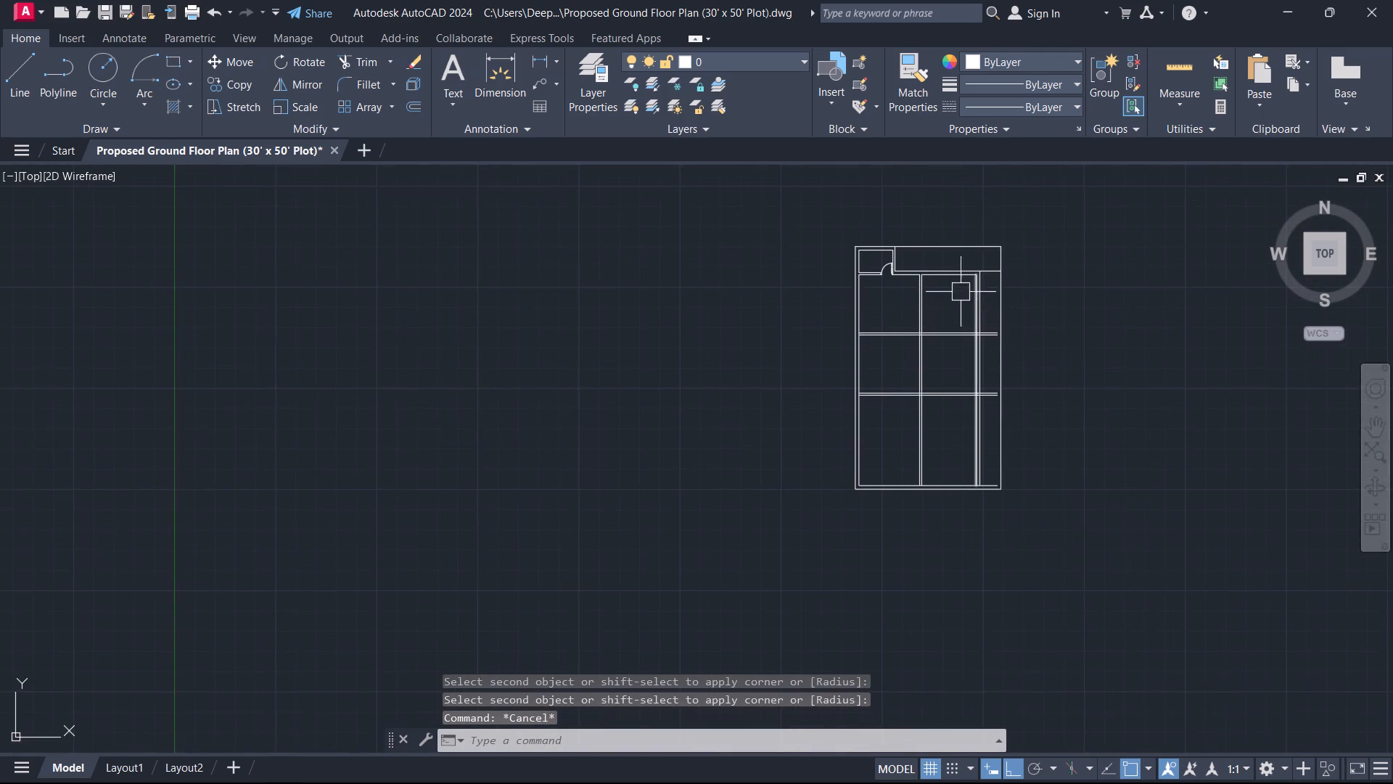
pyautogui.scroll(1, 960, 292)
pyautogui.moveTo(960, 292); pyautogui.dragTo(939, 387, button='middle')
pyautogui.scroll(3, 974, 350)
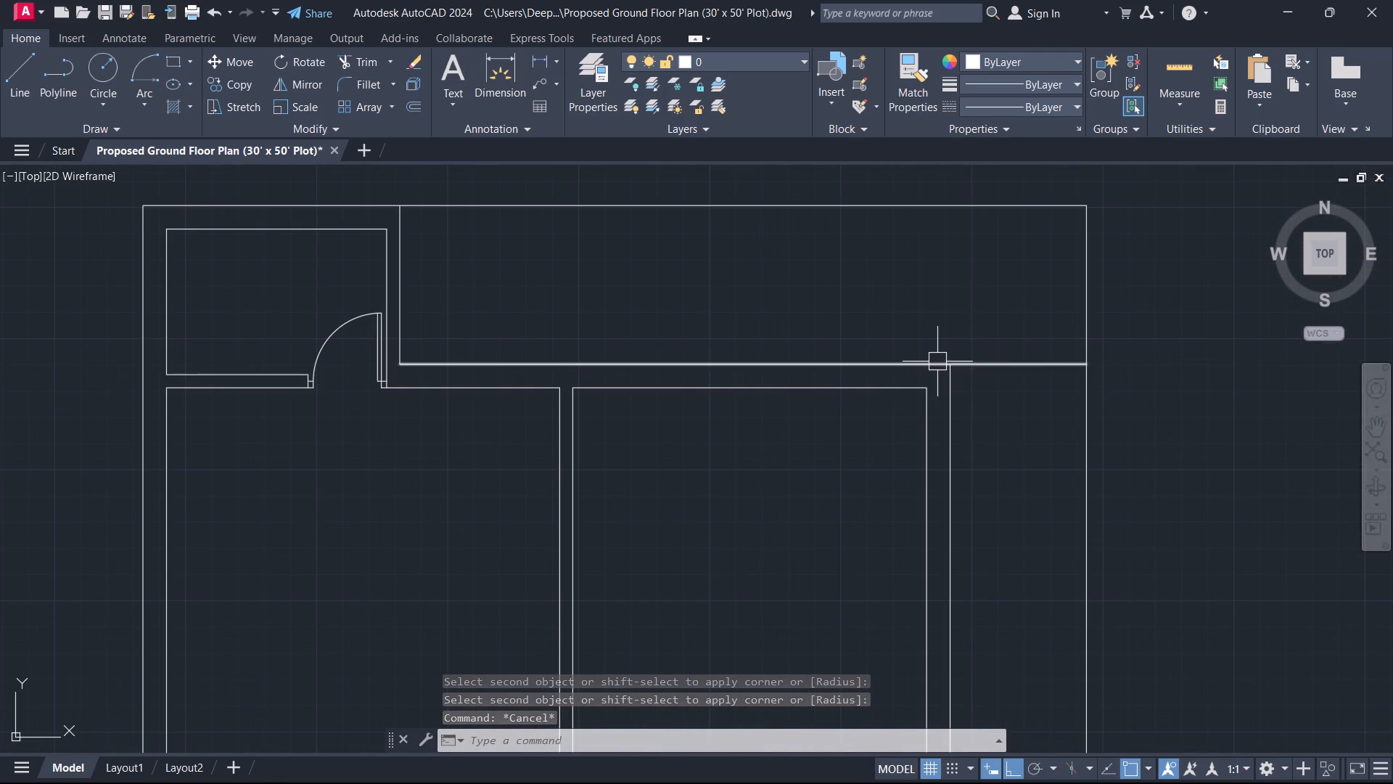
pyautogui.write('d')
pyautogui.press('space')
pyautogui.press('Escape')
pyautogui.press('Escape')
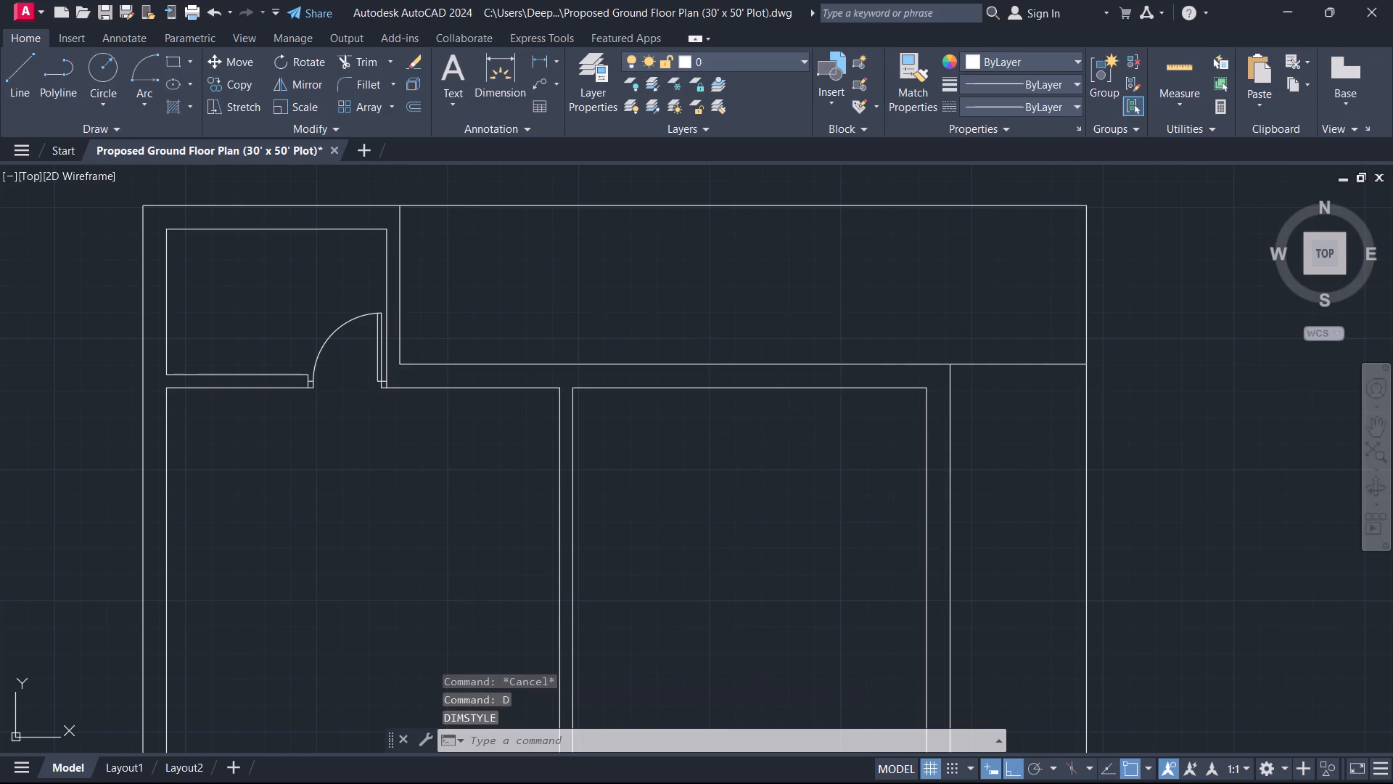
# Fillet the long horizontal wall's north face with the new east wall's outer line into a sharp corner.
pyautogui.write('f')
pyautogui.press('space')
pyautogui.click(919, 357)
pyautogui.click(951, 405)
pyautogui.press('Escape')
pyautogui.scroll(-2, 868, 446)
pyautogui.moveTo(864, 449); pyautogui.dragTo(863, 445, button='middle')
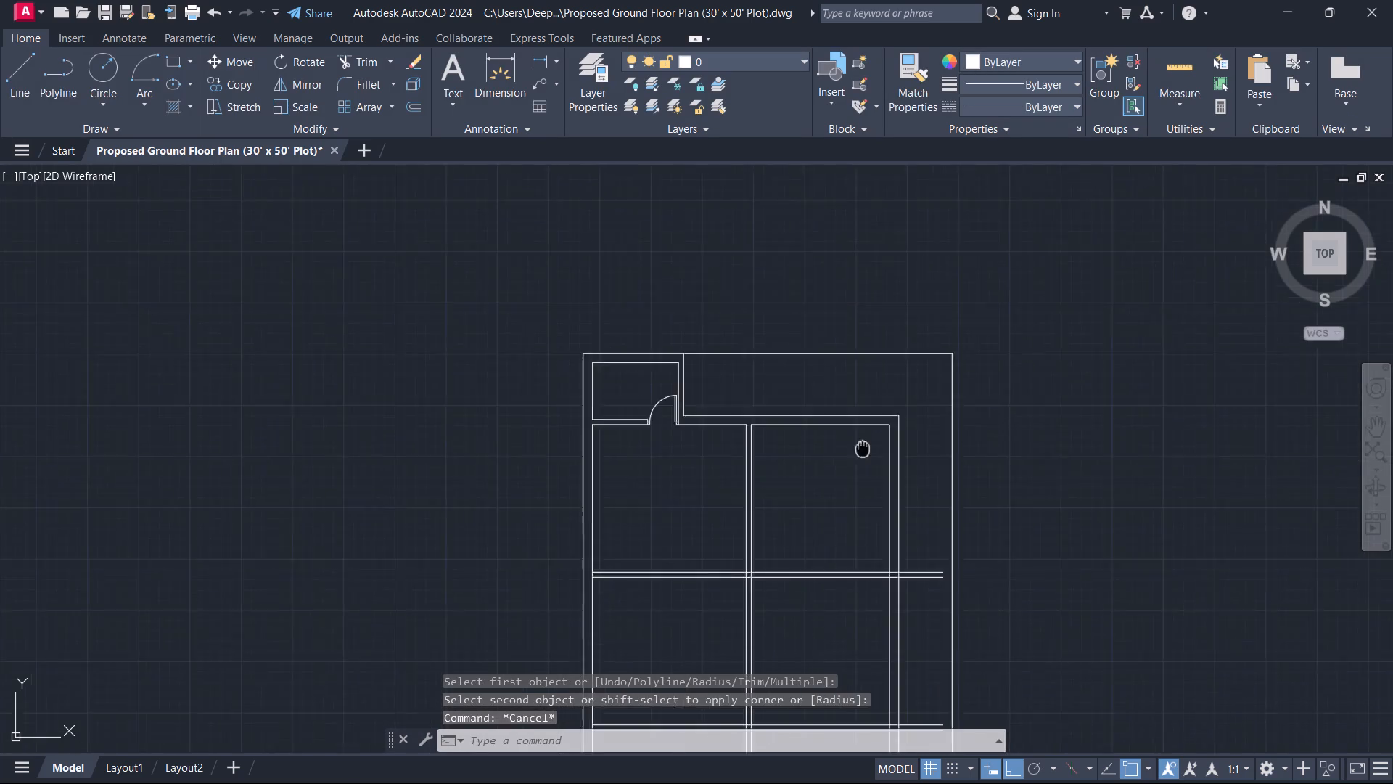
pyautogui.moveTo(863, 445); pyautogui.dragTo(950, 306, button='middle')
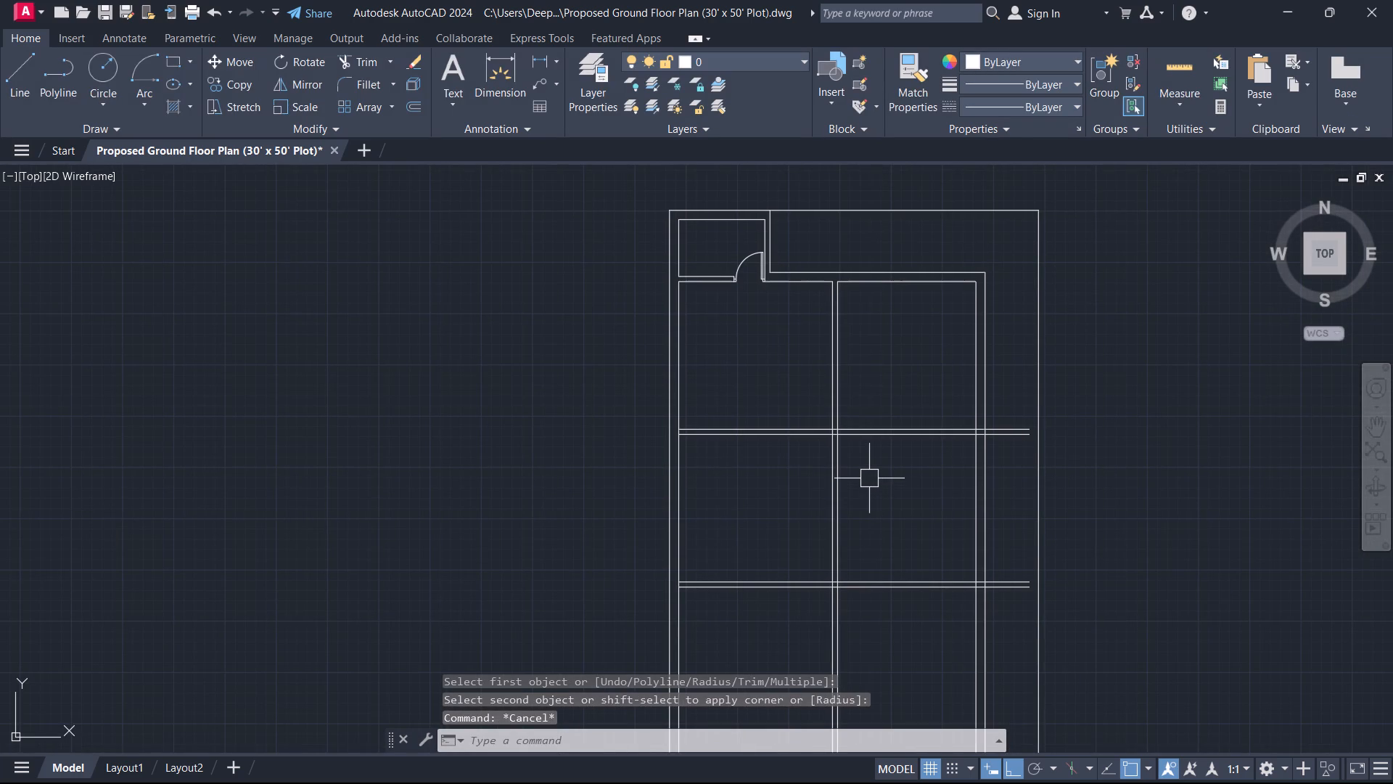
# Trim the overhanging ends of the northern horizontal partition's two lines beyond the new east wall.
pyautogui.scroll(1, 966, 450)
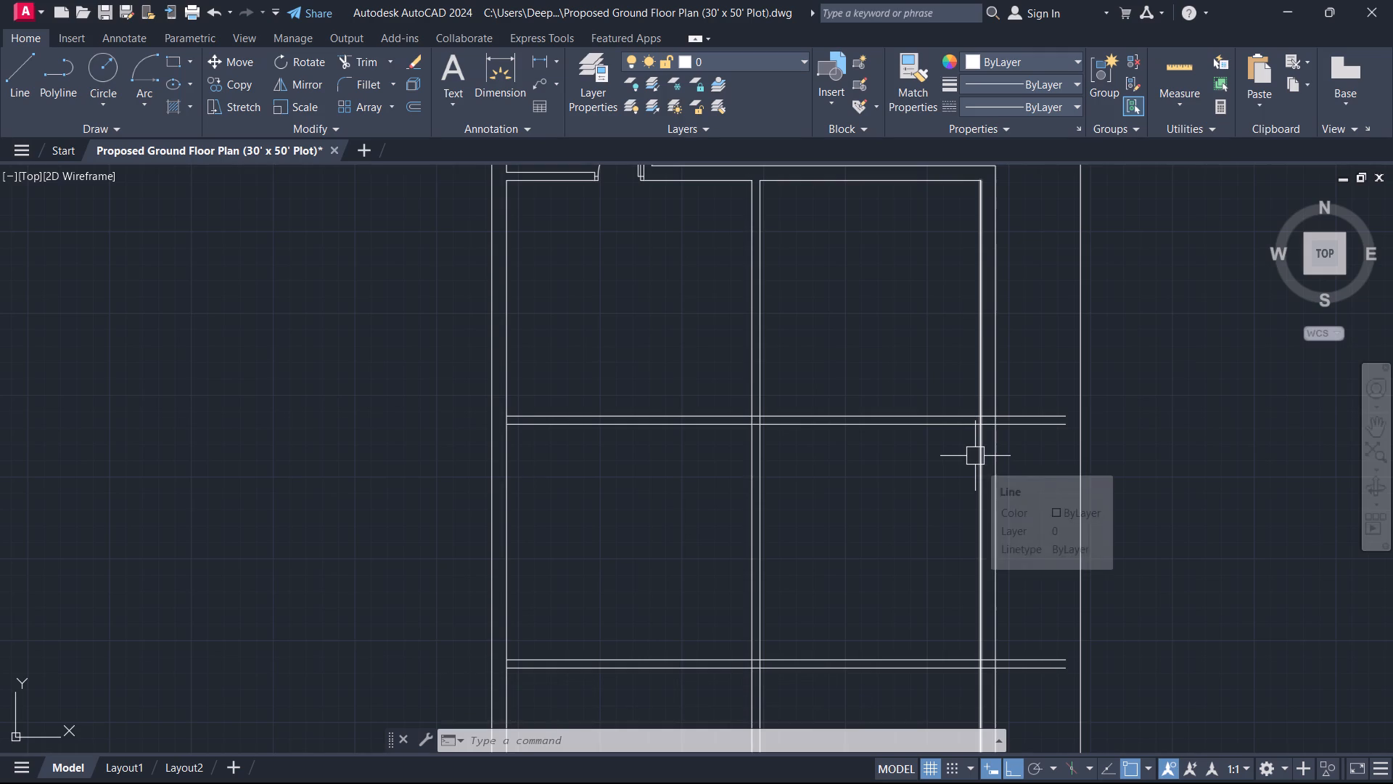
pyautogui.write('tr')
pyautogui.press('space')
pyautogui.click(1022, 452)
pyautogui.click(1033, 368)
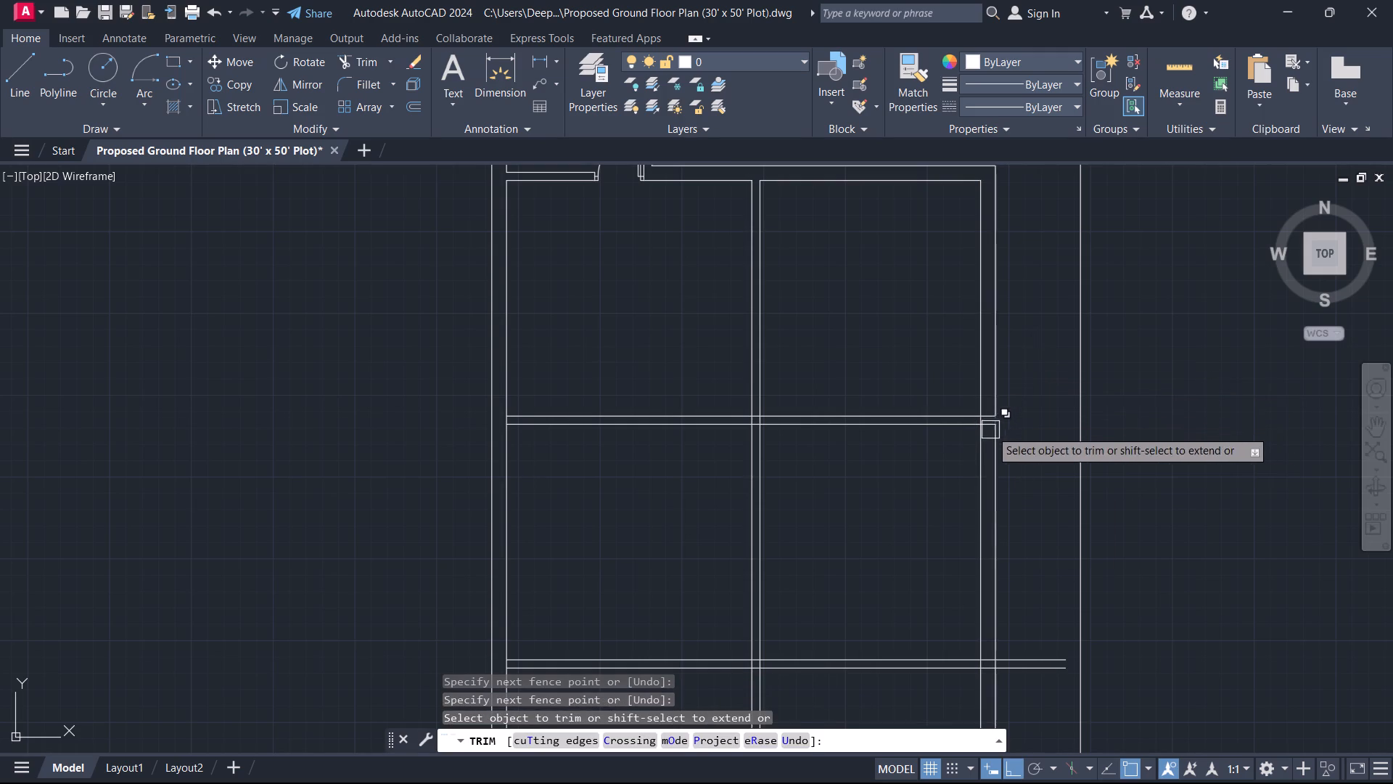
pyautogui.press('Escape')
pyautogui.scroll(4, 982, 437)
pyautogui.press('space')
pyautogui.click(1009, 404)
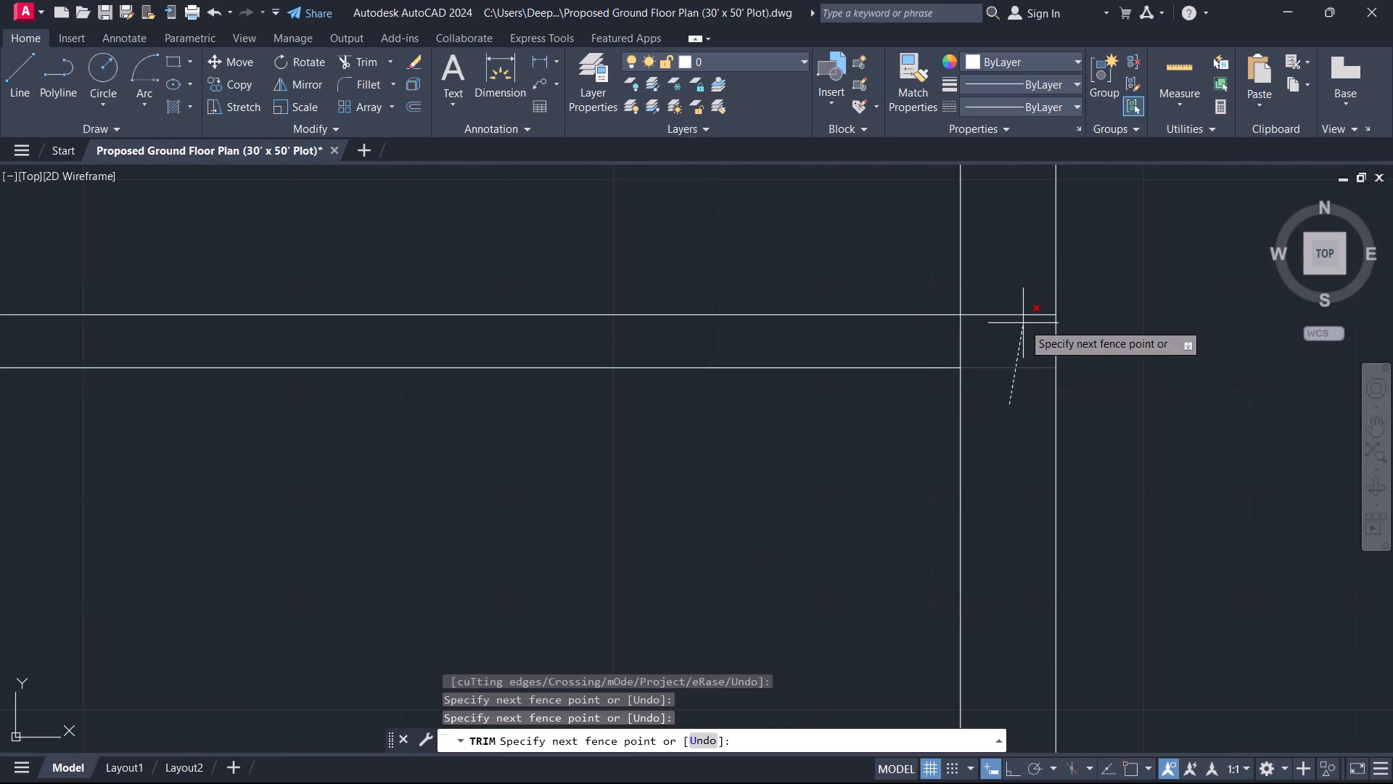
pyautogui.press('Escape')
# Offset the northern horizontal partition's north line 9" to the south.
pyautogui.scroll(-3, 822, 428)
pyautogui.moveTo(820, 445); pyautogui.dragTo(1035, 526, button='middle')
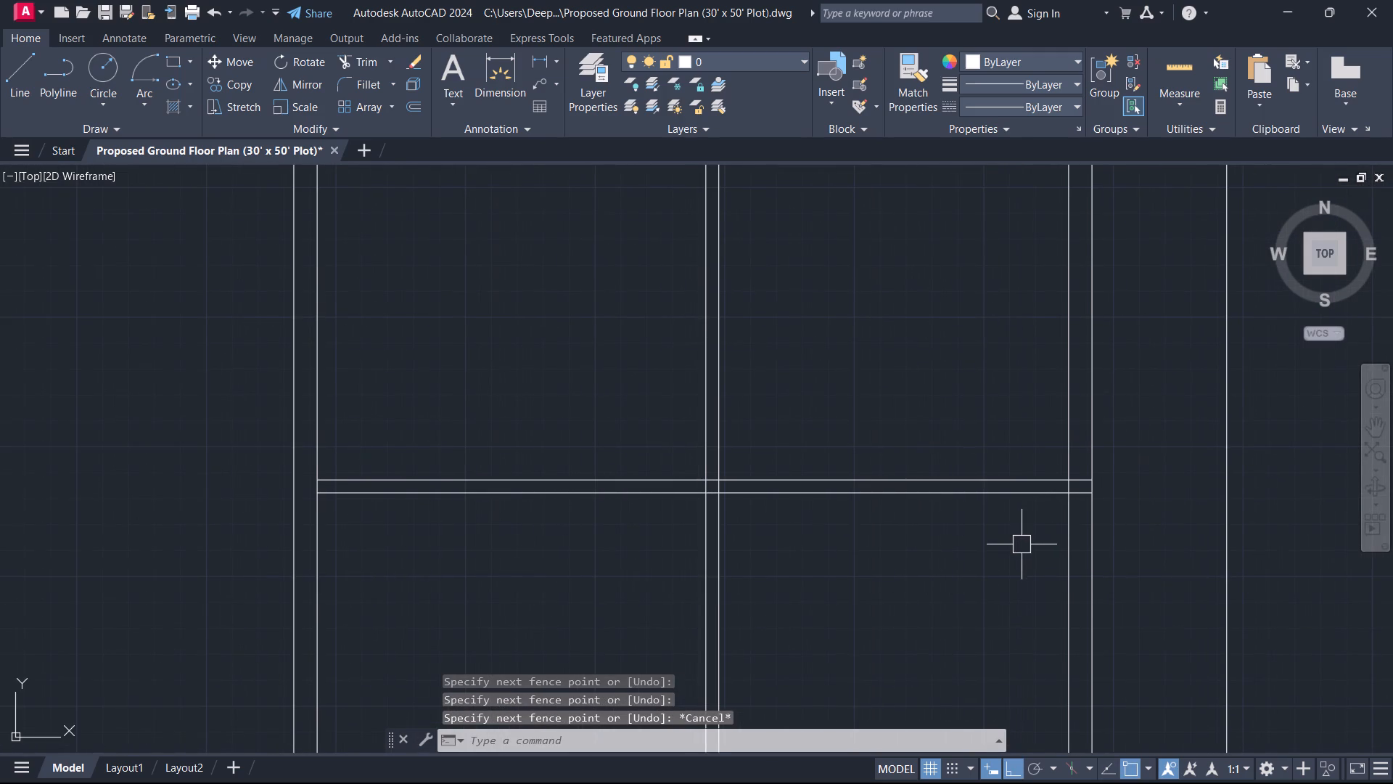
pyautogui.write('o')
pyautogui.press('space')
pyautogui.press('9')
pyautogui.press('Return')
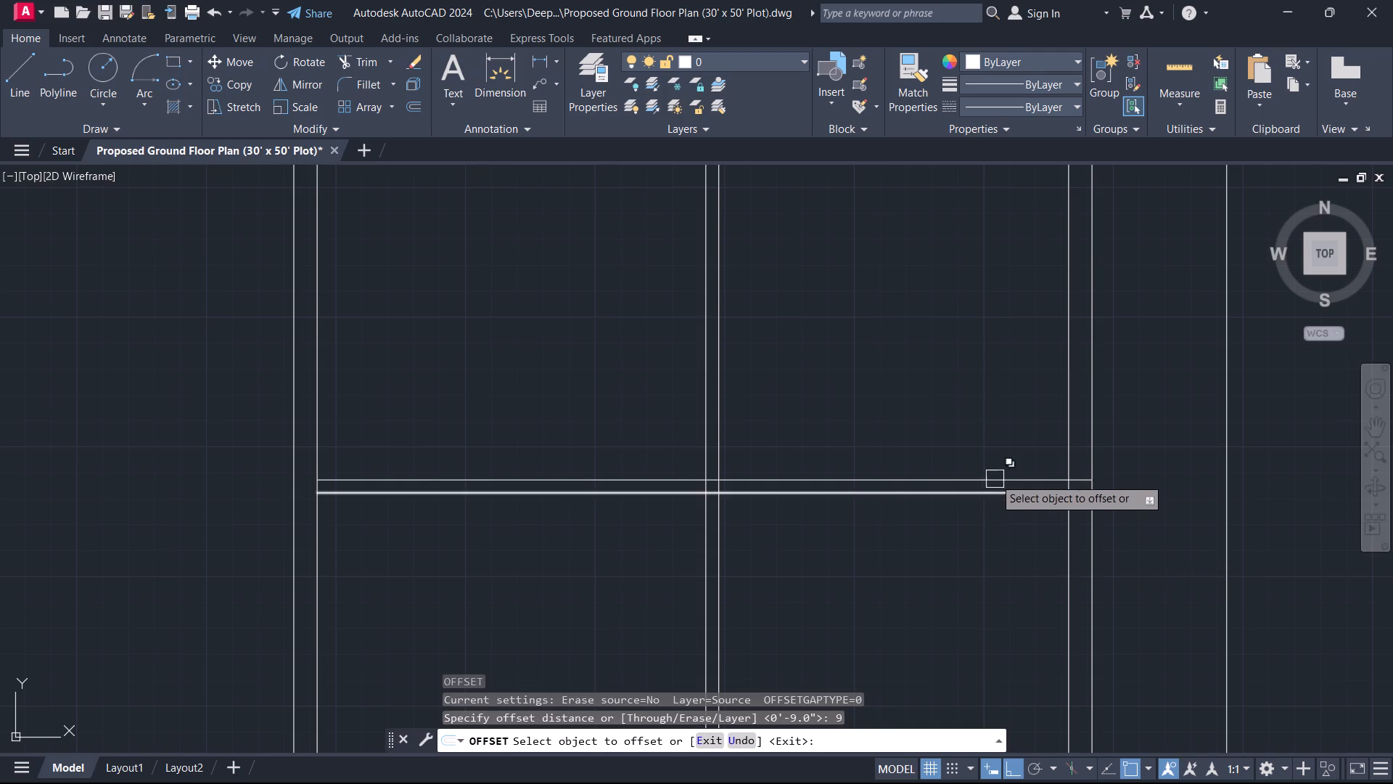
pyautogui.click(992, 478)
pyautogui.click(969, 534)
pyautogui.press('Escape')
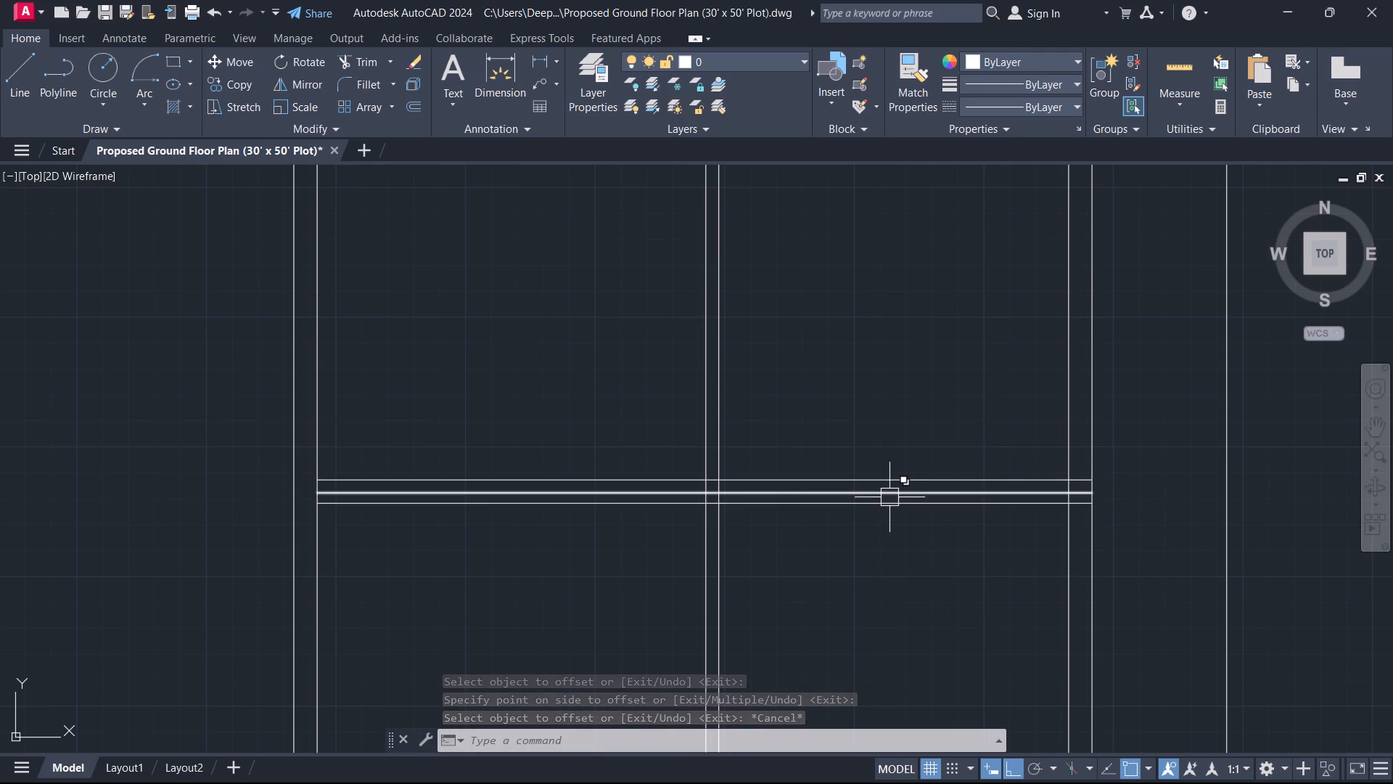
# Erase the middle of the northern horizontal partition's three lines, leaving a 9" wall.
pyautogui.scroll(1, 889, 494)
pyautogui.moveTo(889, 494); pyautogui.dragTo(956, 425, button='middle')
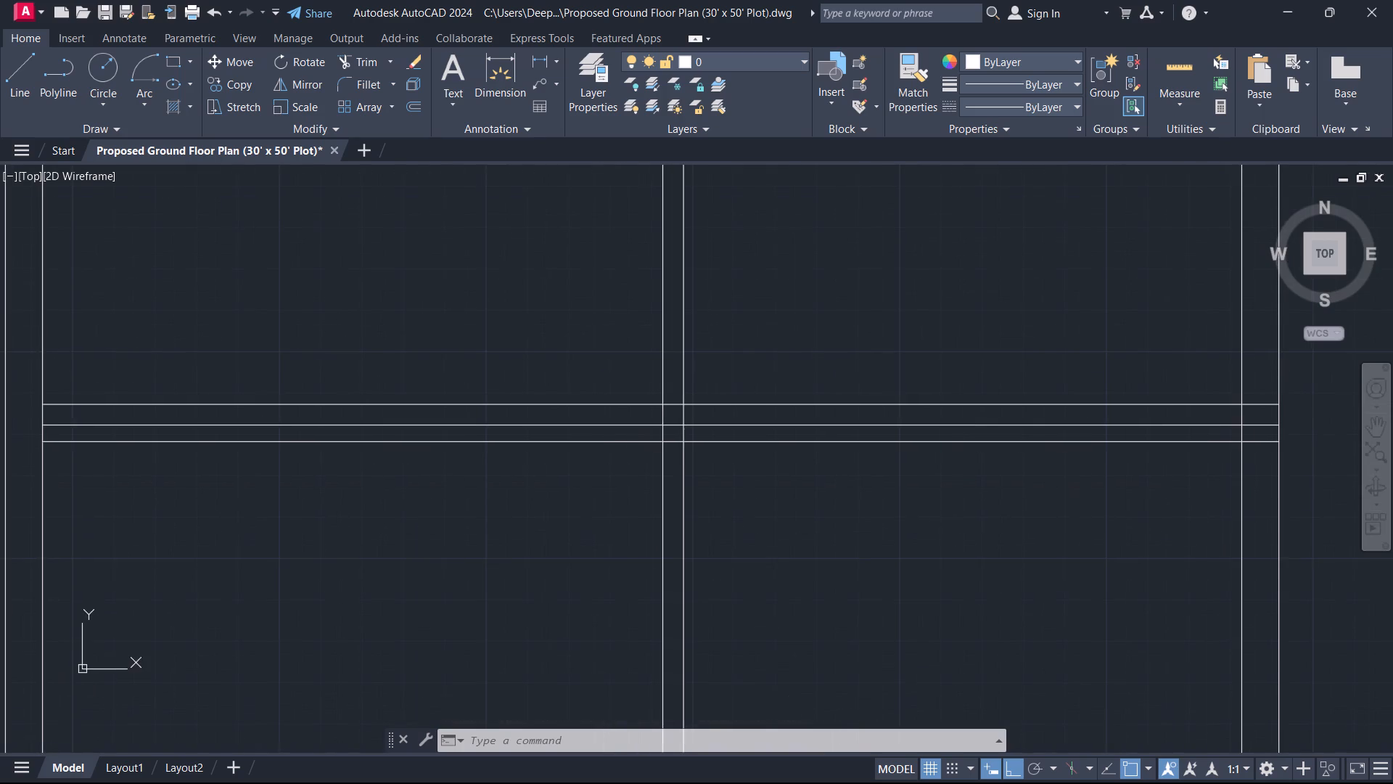
pyautogui.scroll(1, 946, 431)
pyautogui.click(938, 418)
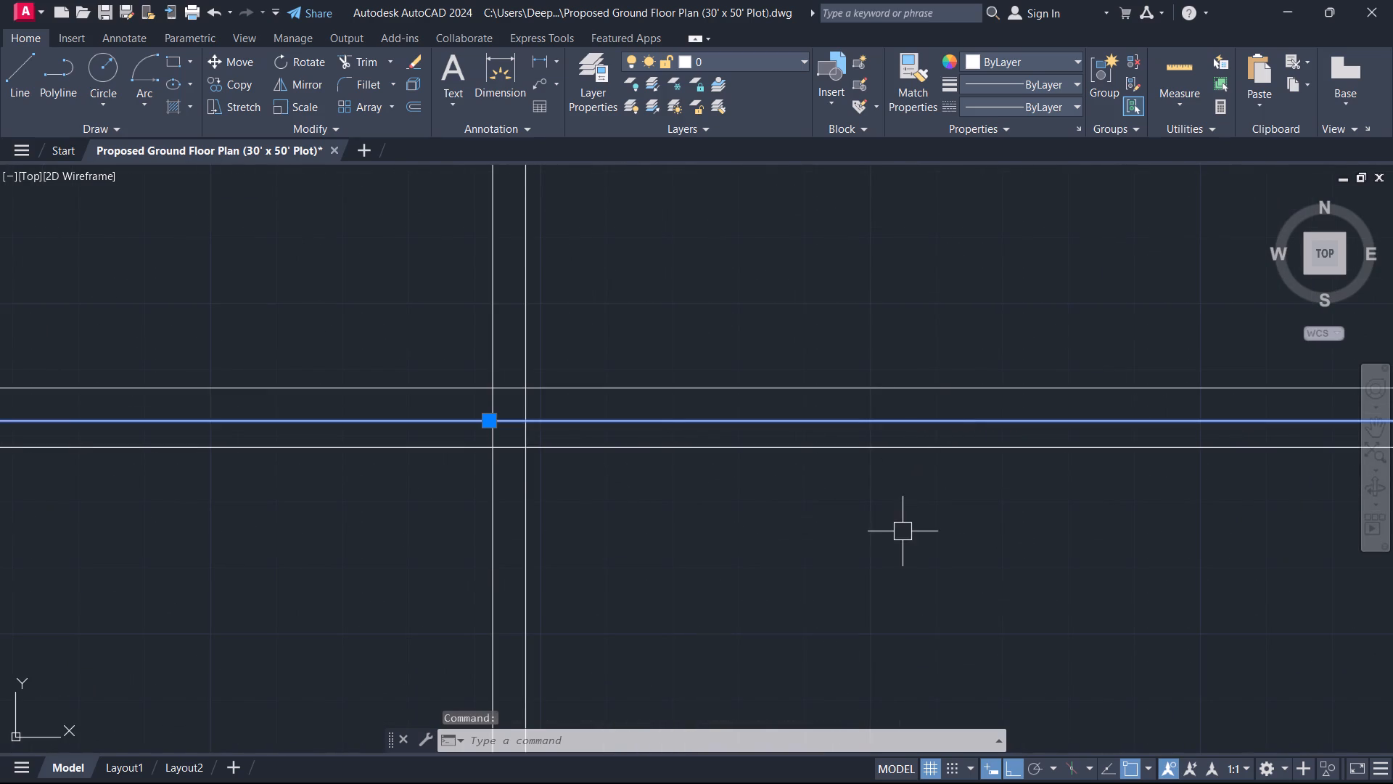
pyautogui.press('Delete')
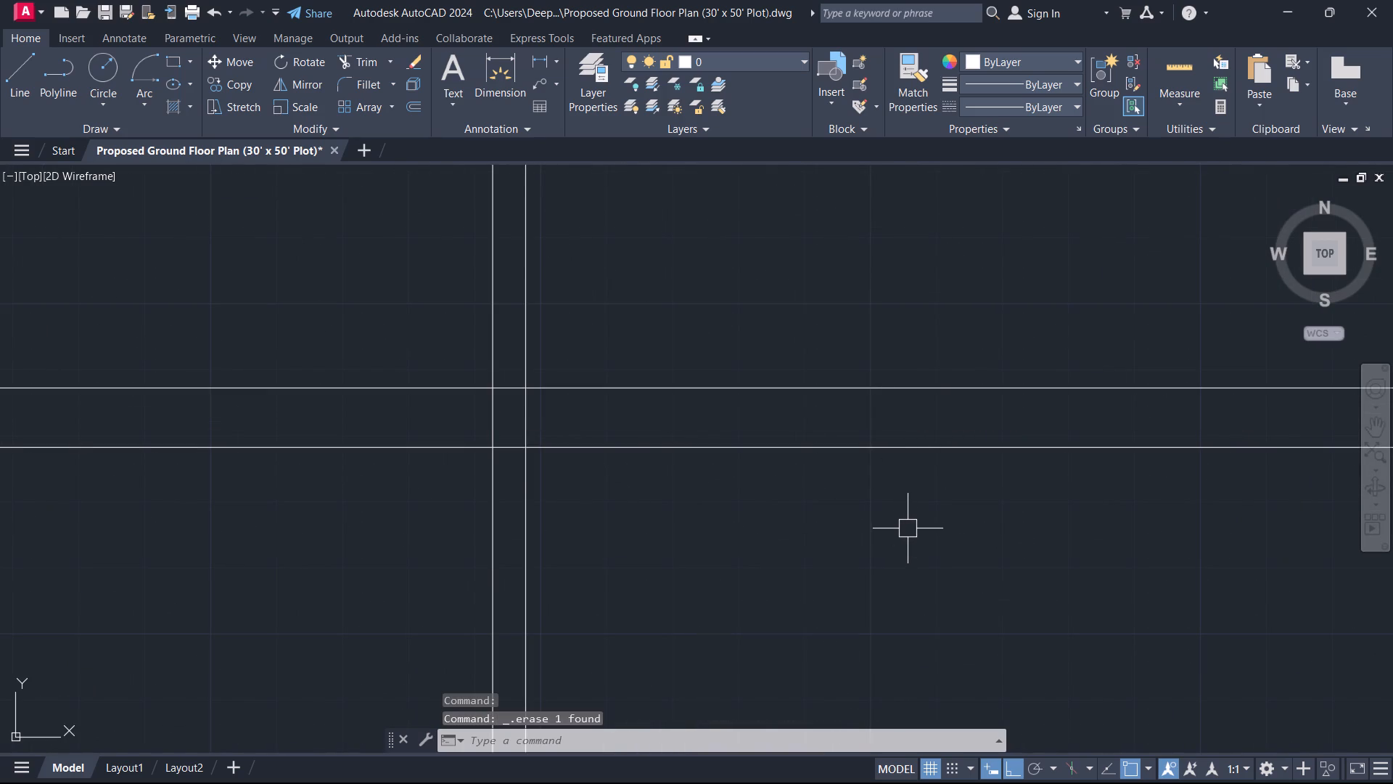
# Offset the west wall's inner line 4'6" to the east.
pyautogui.scroll(-3, 911, 531)
pyautogui.moveTo(897, 548); pyautogui.dragTo(1051, 447, button='middle')
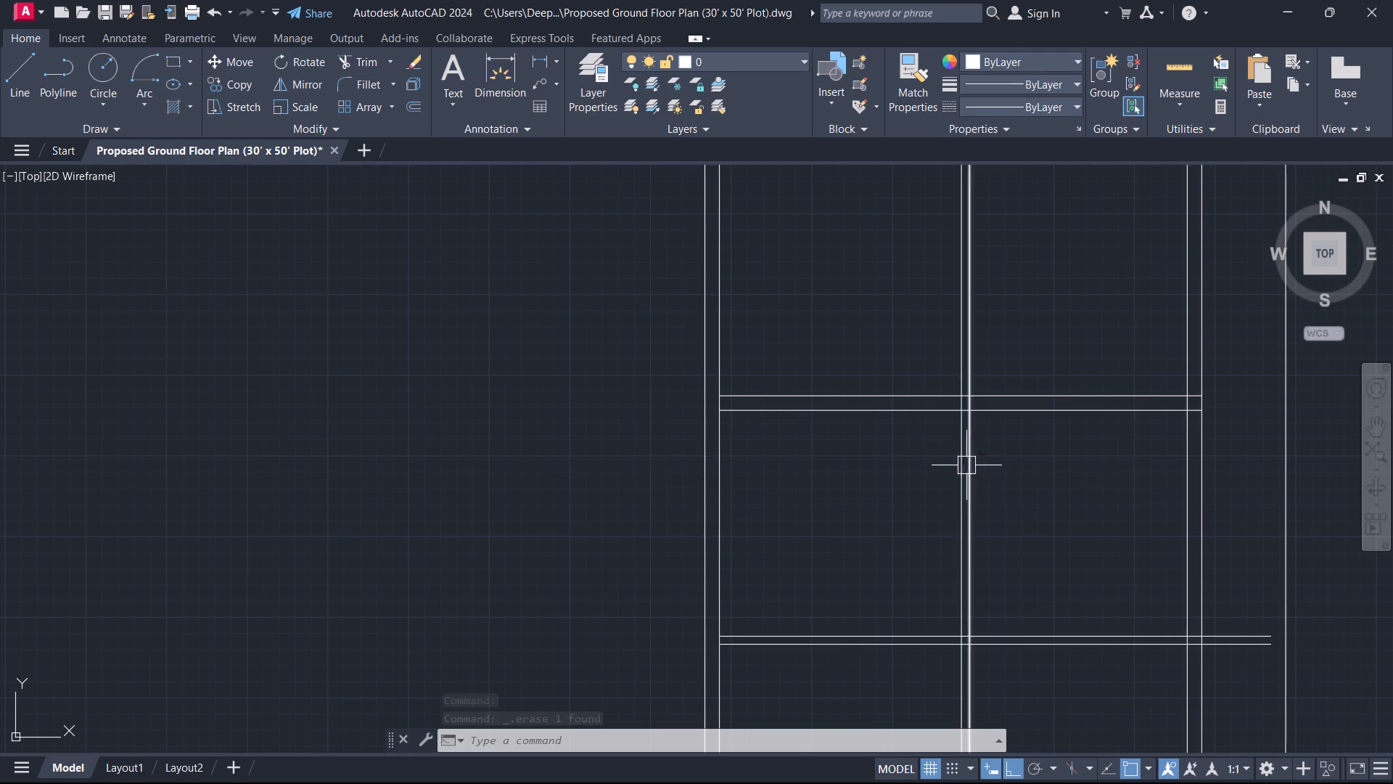
pyautogui.write('o')
pyautogui.press('space')
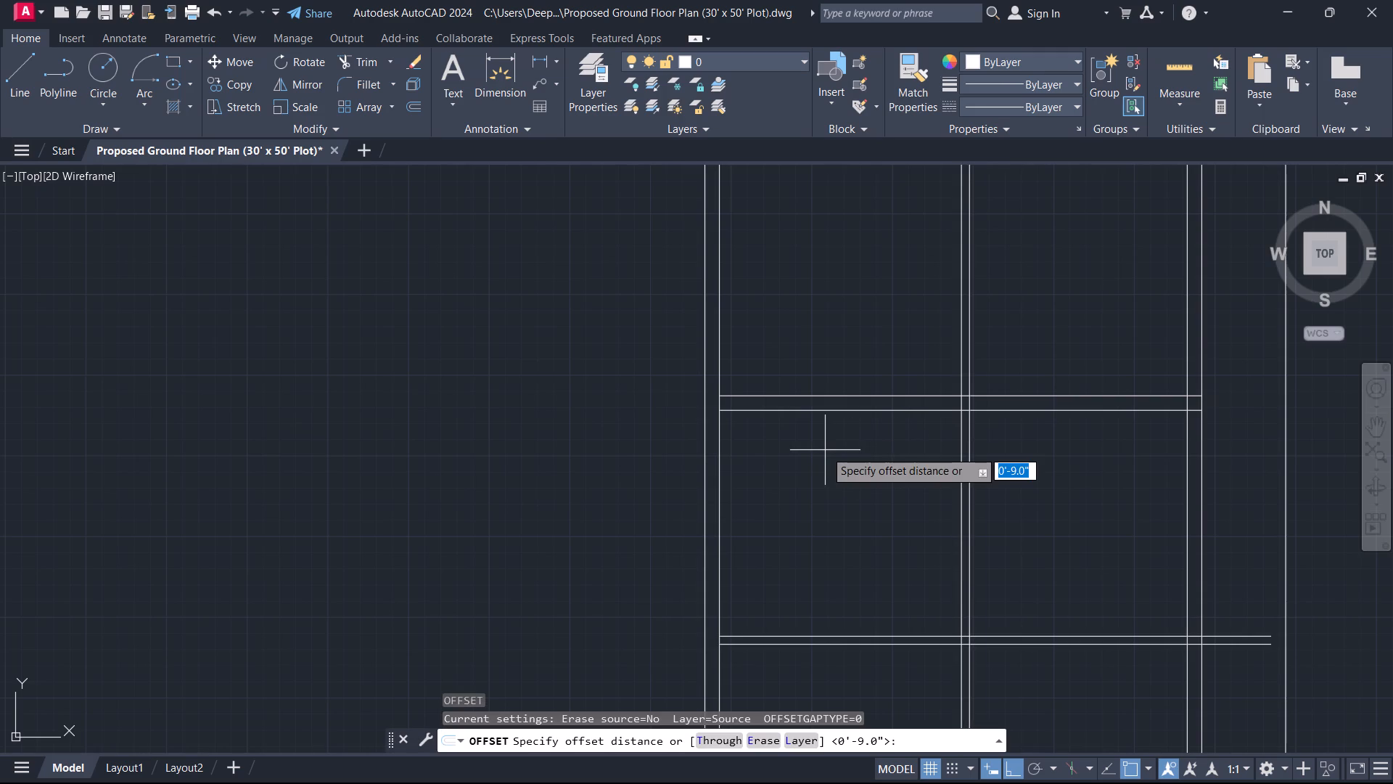
pyautogui.write("4'")
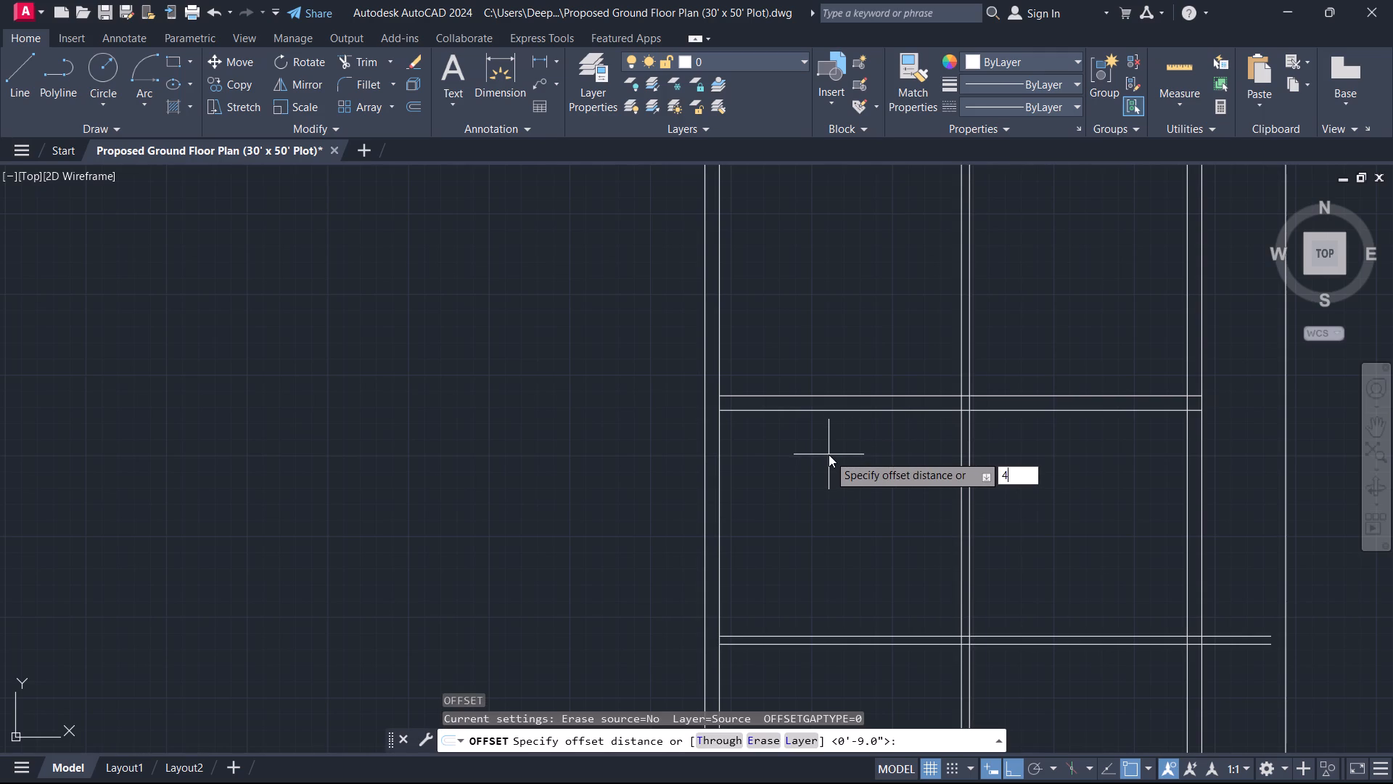
pyautogui.press('6')
pyautogui.press('Return')
pyautogui.click(722, 499)
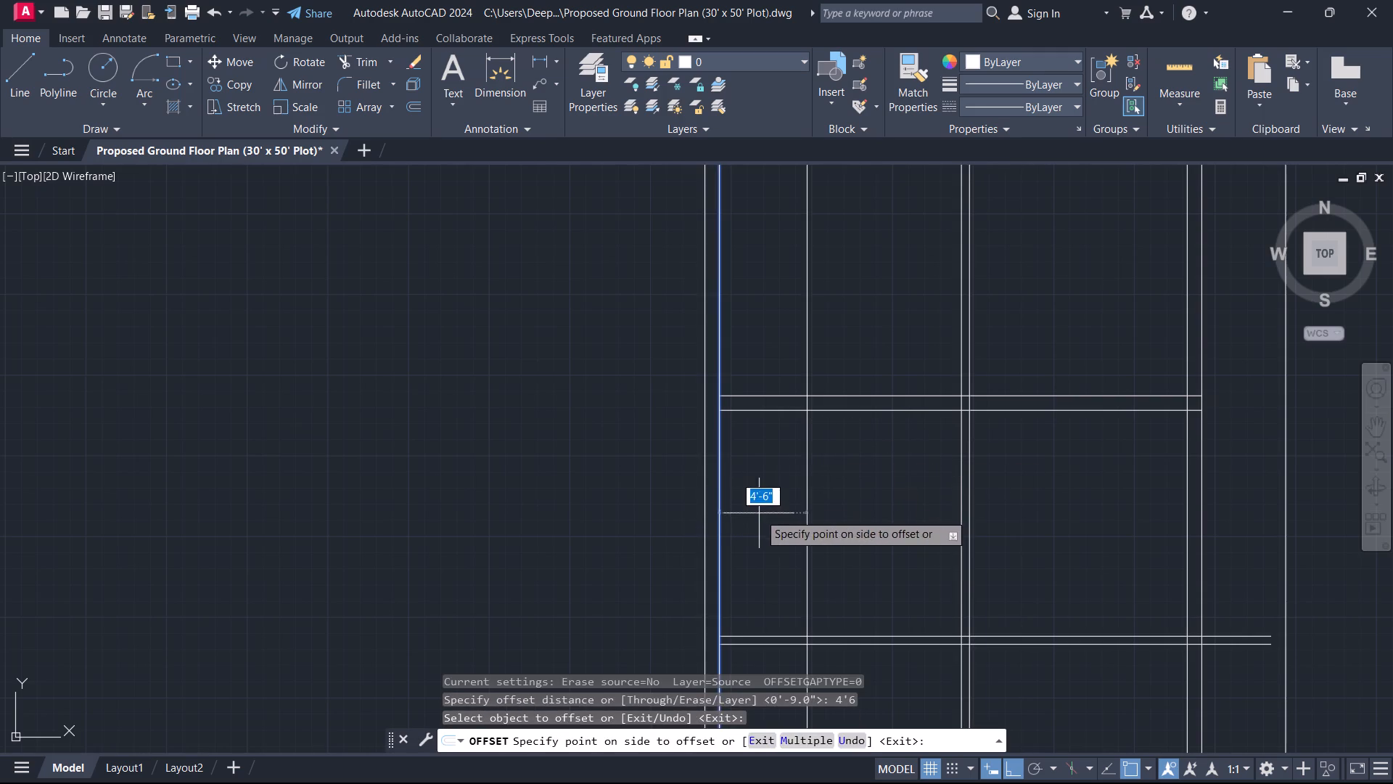
pyautogui.click(763, 515)
pyautogui.press('Escape')
# Offset the new vertical line 5" to the east to give the new partition its thickness.
pyautogui.write('o')
pyautogui.press('space')
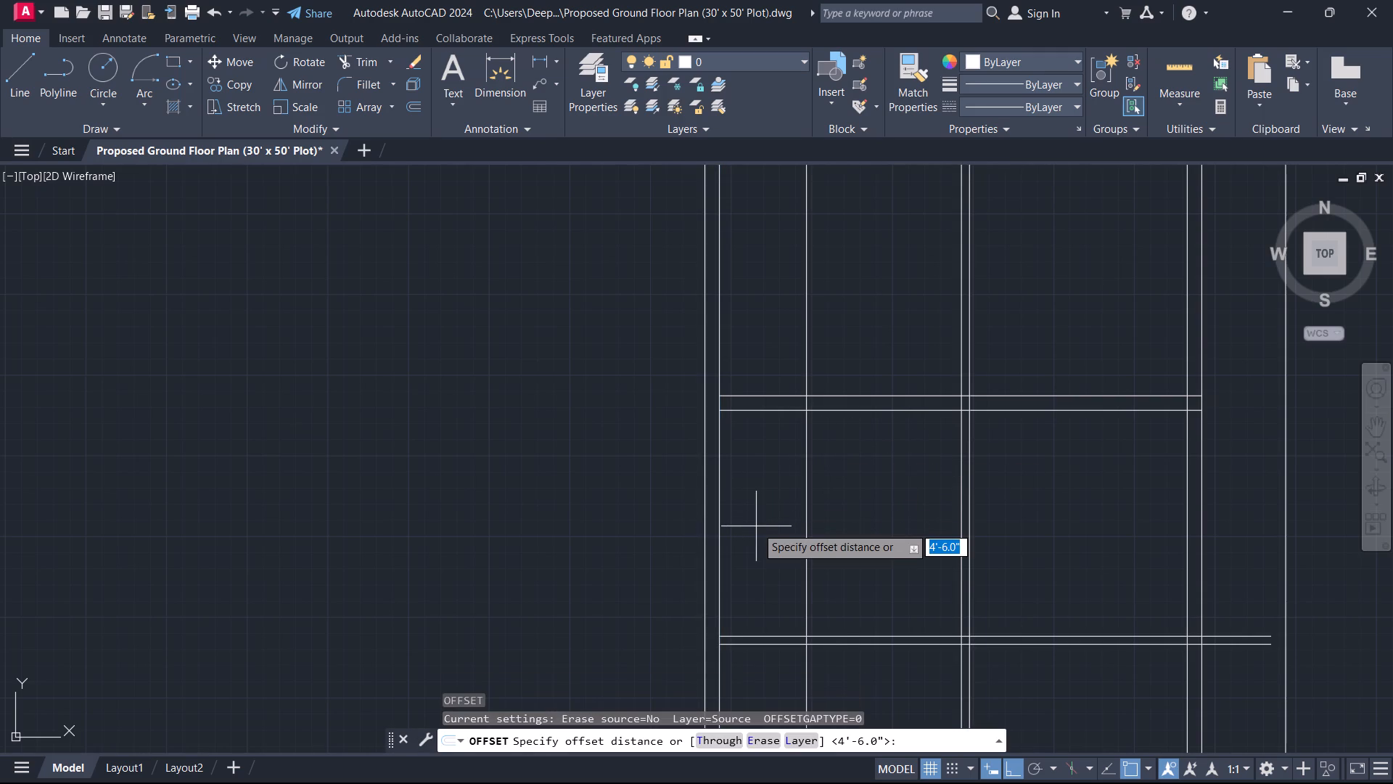
pyautogui.press('5')
pyautogui.press('Return')
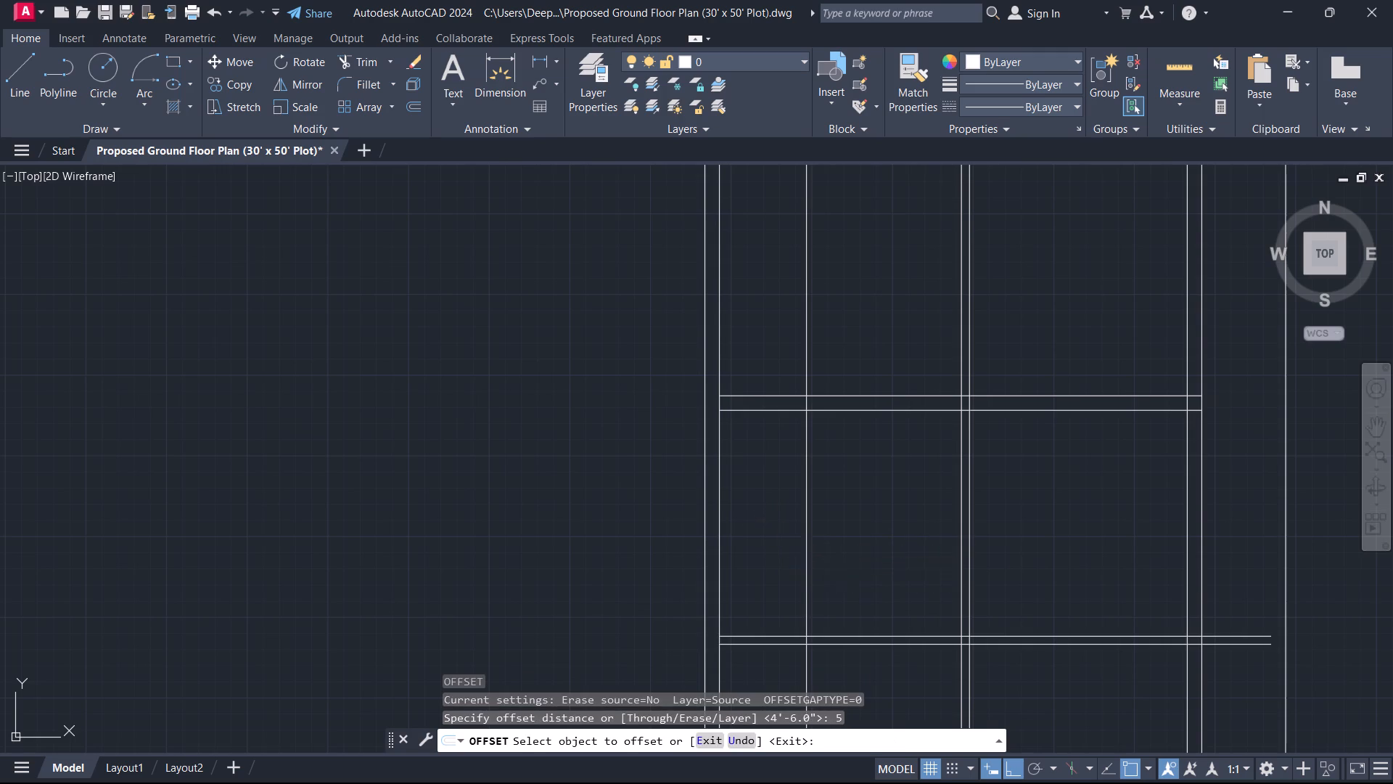
pyautogui.click(802, 552)
pyautogui.click(856, 557)
pyautogui.press('Escape')
# Trim the new vertical partition's two lines north of the 9" horizontal wall.
pyautogui.press('t')
pyautogui.press('r')
pyautogui.press('space')
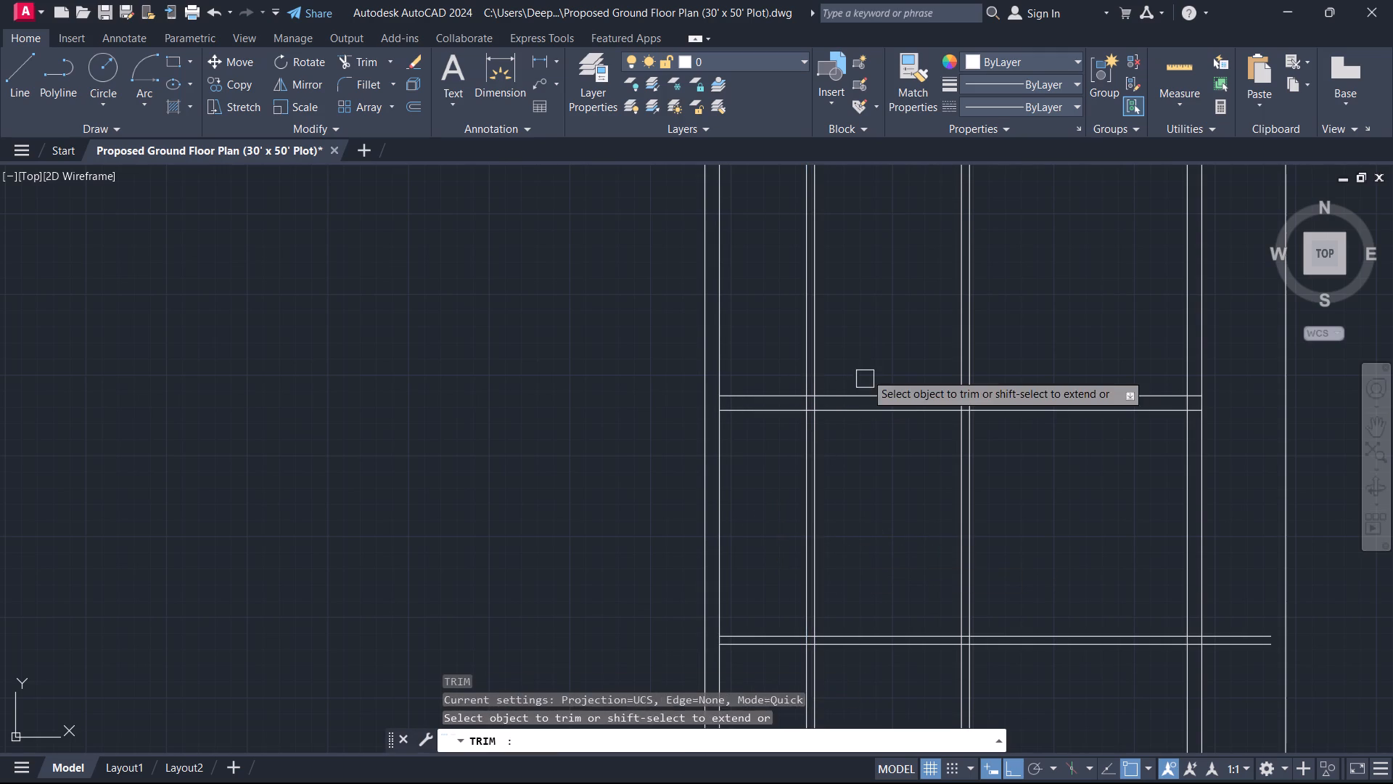
pyautogui.click(874, 342)
pyautogui.click(752, 336)
pyautogui.scroll(2, 790, 415)
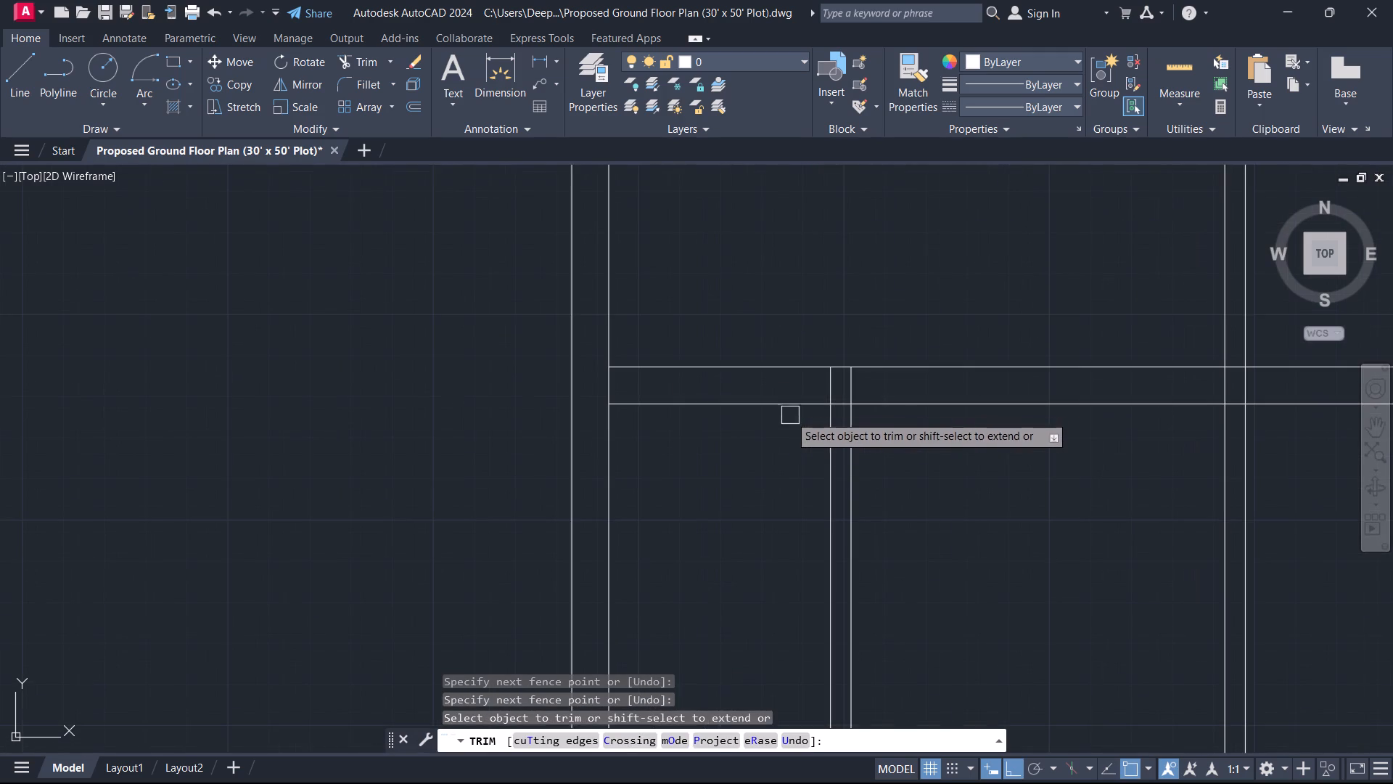
pyautogui.press('Escape')
# Trim the 9" horizontal wall's south line between the two faces of the new vertical partition.
pyautogui.scroll(1, 820, 443)
pyautogui.moveTo(823, 446); pyautogui.dragTo(876, 438, button='middle')
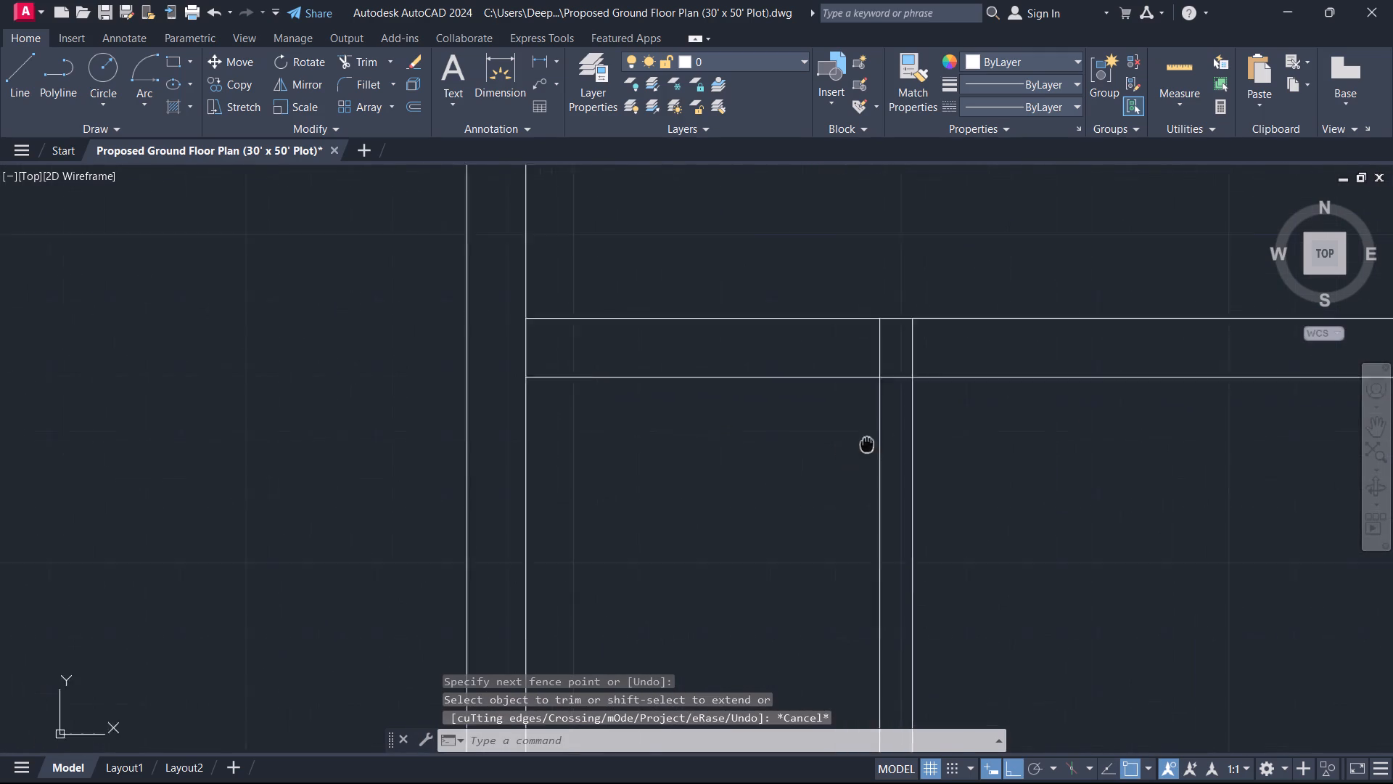
pyautogui.moveTo(876, 438); pyautogui.dragTo(950, 404, button='middle')
pyautogui.scroll(1, 976, 309)
pyautogui.press('t')
pyautogui.press('r')
pyautogui.press('space')
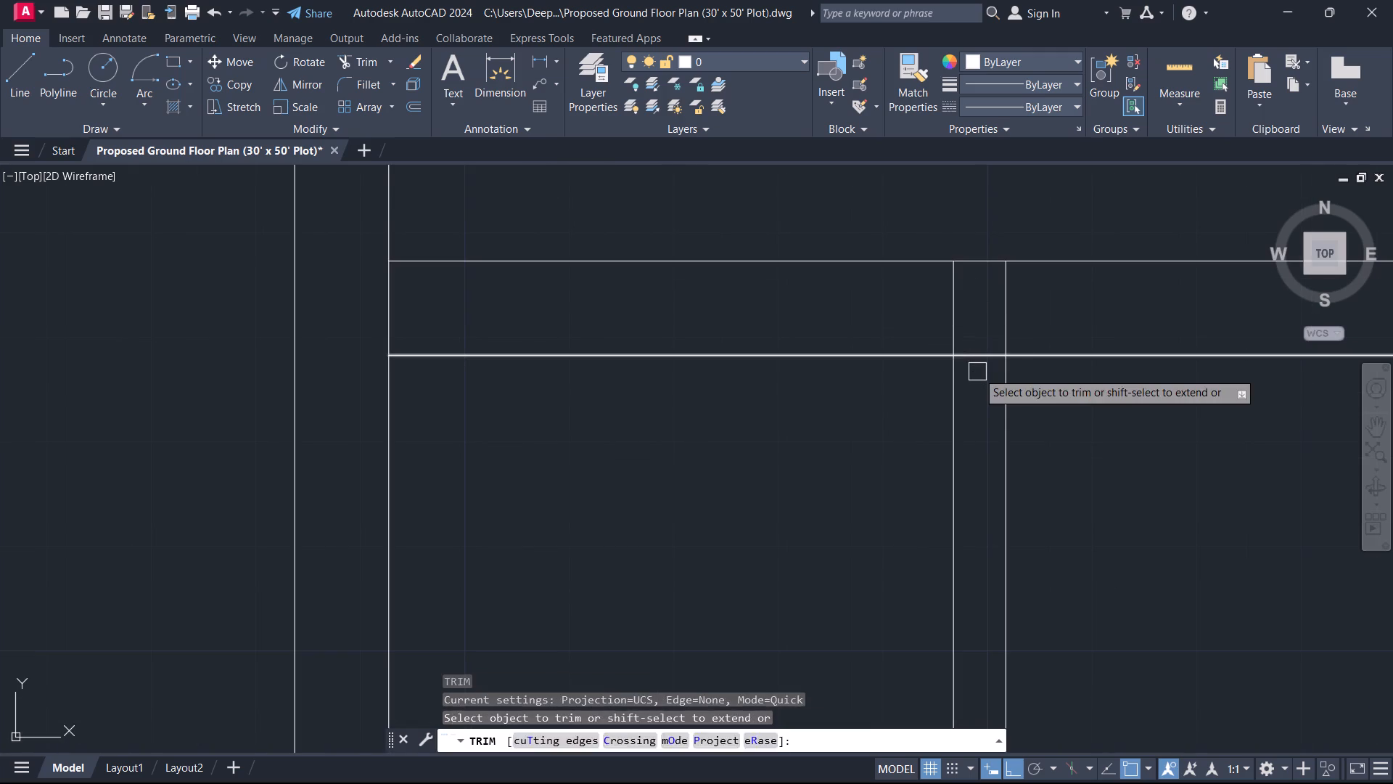
pyautogui.moveTo(977, 372); pyautogui.dragTo(979, 364)
pyautogui.click(973, 326)
pyautogui.press('Escape')
# Fillet the 9" wall's south line with the vertical partition's west line into a sharp corner.
pyautogui.write('f')
pyautogui.press('space')
pyautogui.click(915, 351)
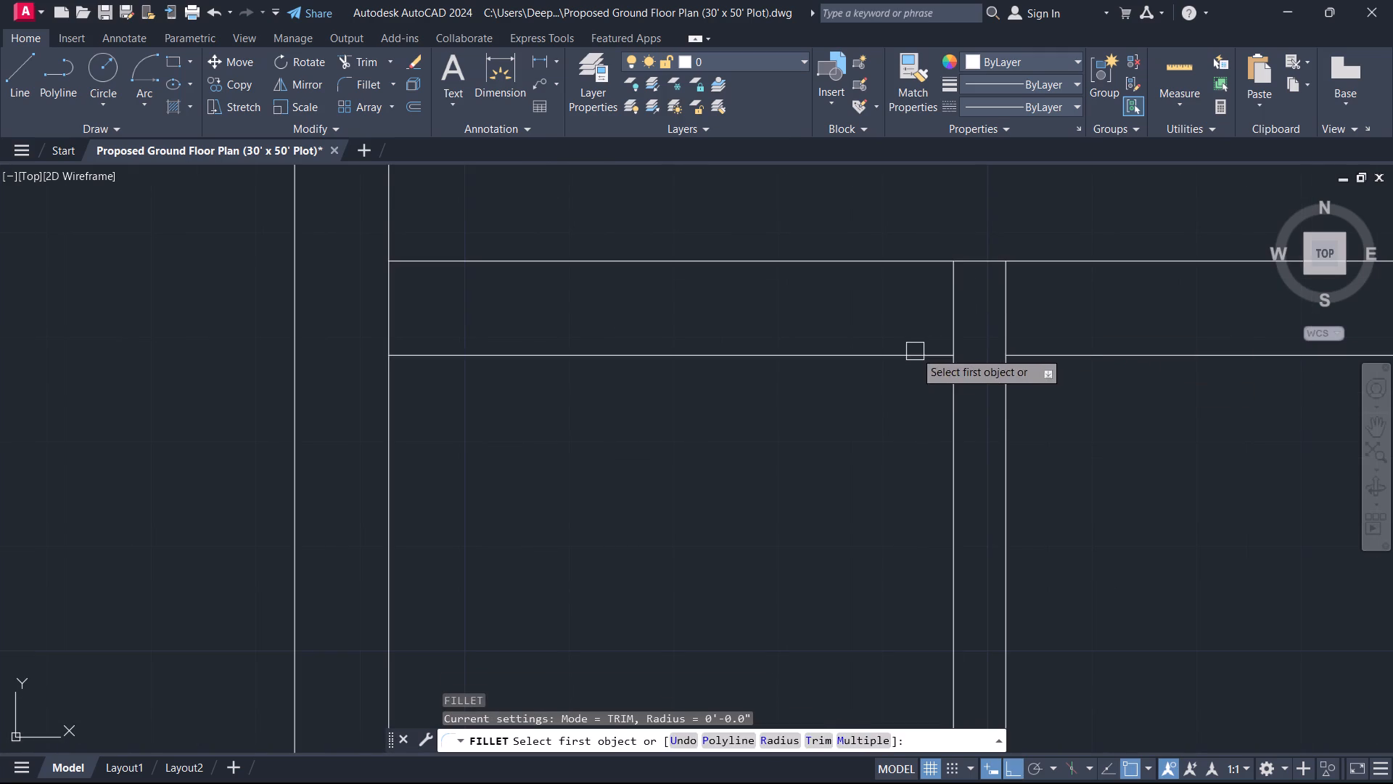
pyautogui.click(950, 399)
pyautogui.press('Escape')
# Trim the west wall's inner line between the two faces of the 9" horizontal wall.
pyautogui.scroll(-3, 921, 425)
pyautogui.moveTo(919, 427); pyautogui.dragTo(1080, 317, button='middle')
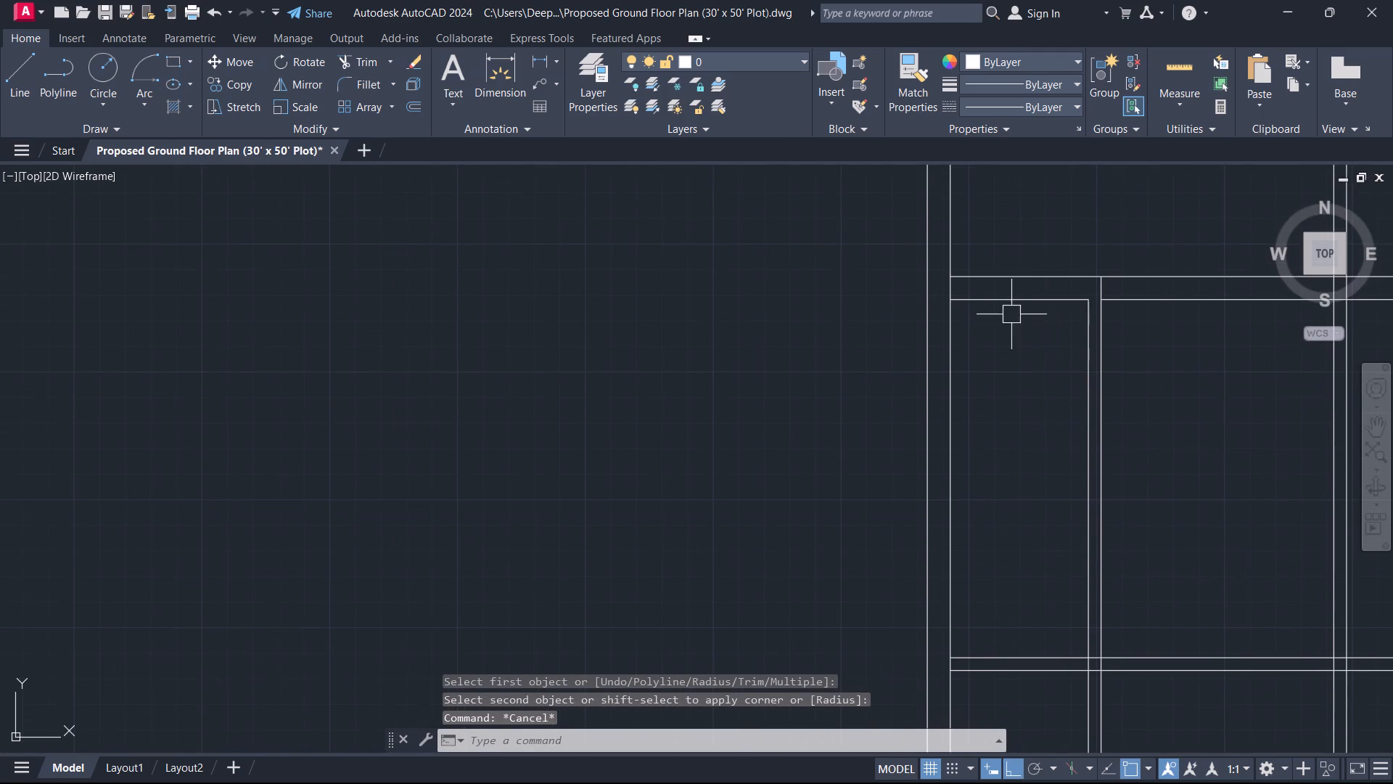
pyautogui.scroll(2, 968, 310)
pyautogui.write('tr')
pyautogui.press('space')
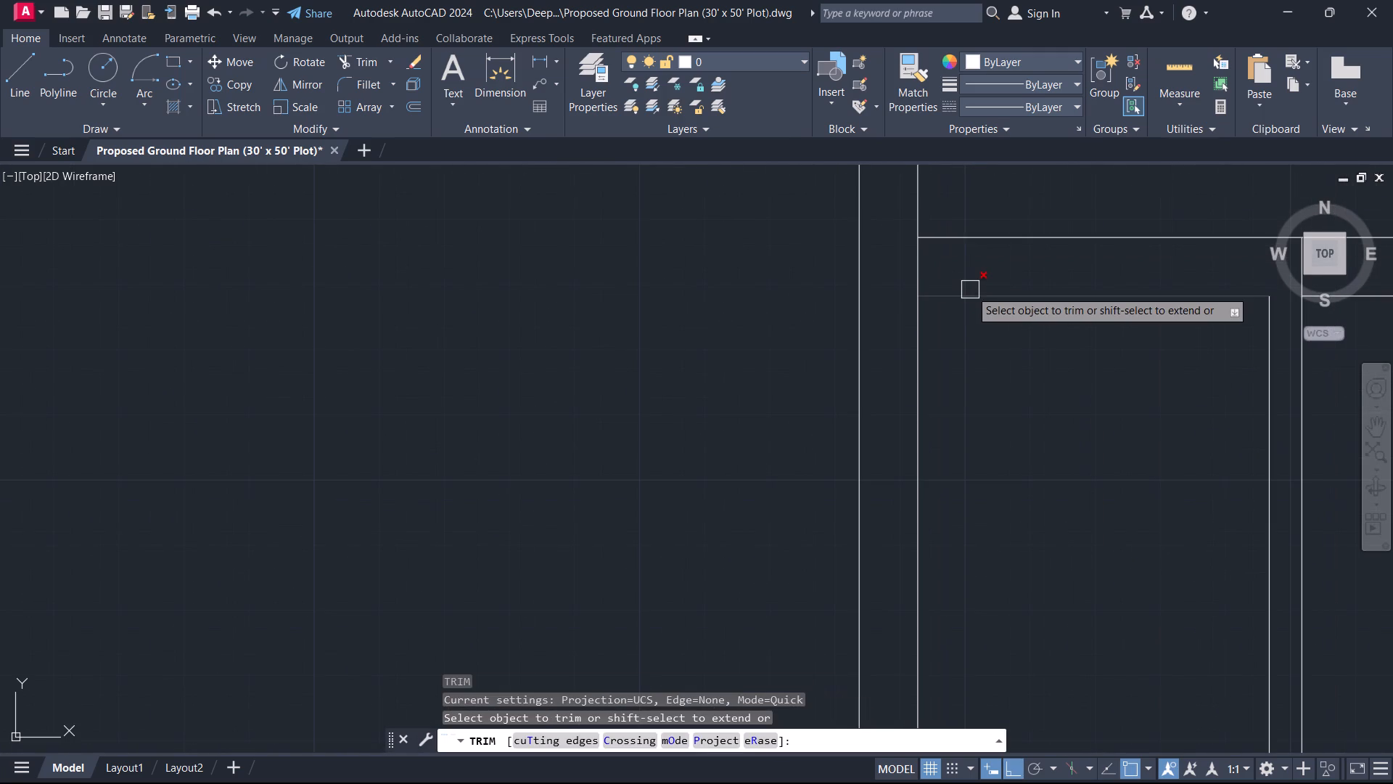
pyautogui.scroll(1, 970, 290)
pyautogui.click(950, 272)
pyautogui.click(864, 282)
pyautogui.press('Escape')
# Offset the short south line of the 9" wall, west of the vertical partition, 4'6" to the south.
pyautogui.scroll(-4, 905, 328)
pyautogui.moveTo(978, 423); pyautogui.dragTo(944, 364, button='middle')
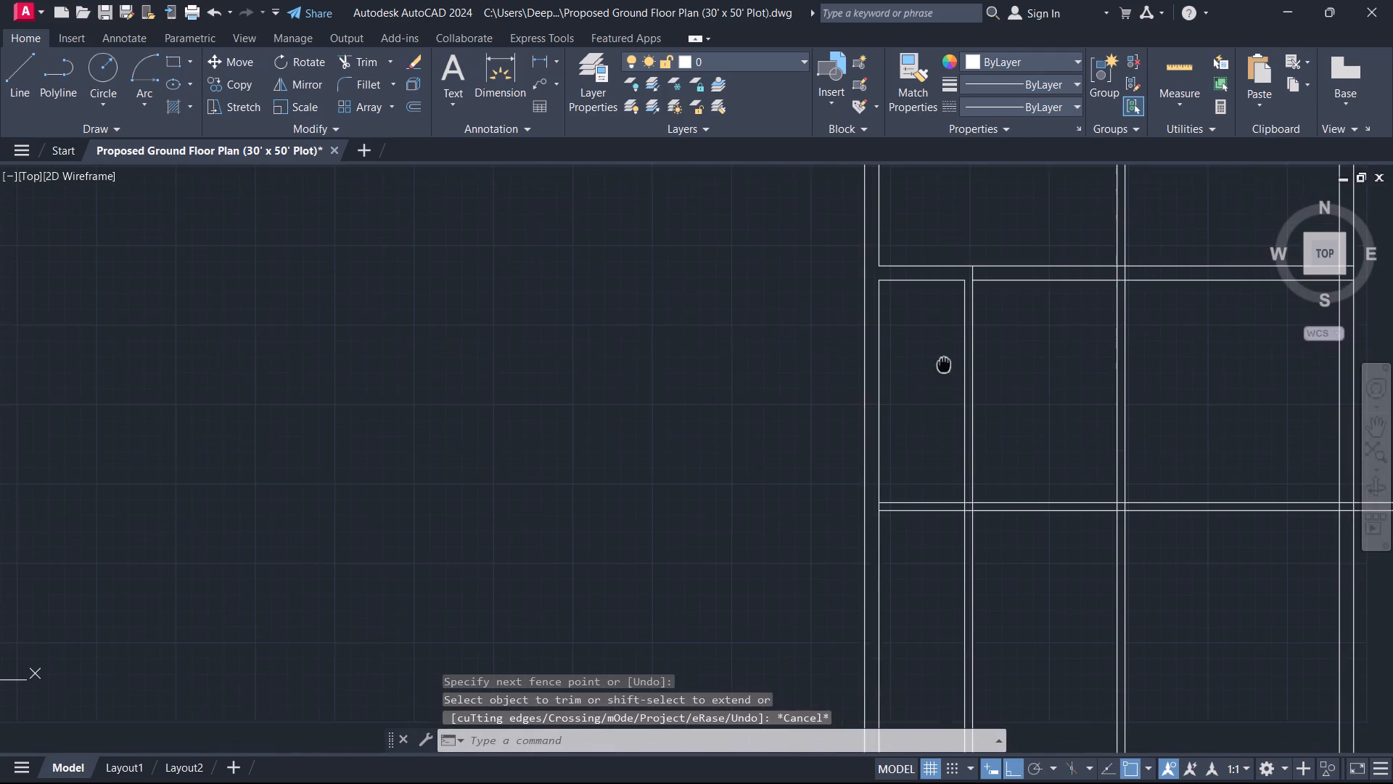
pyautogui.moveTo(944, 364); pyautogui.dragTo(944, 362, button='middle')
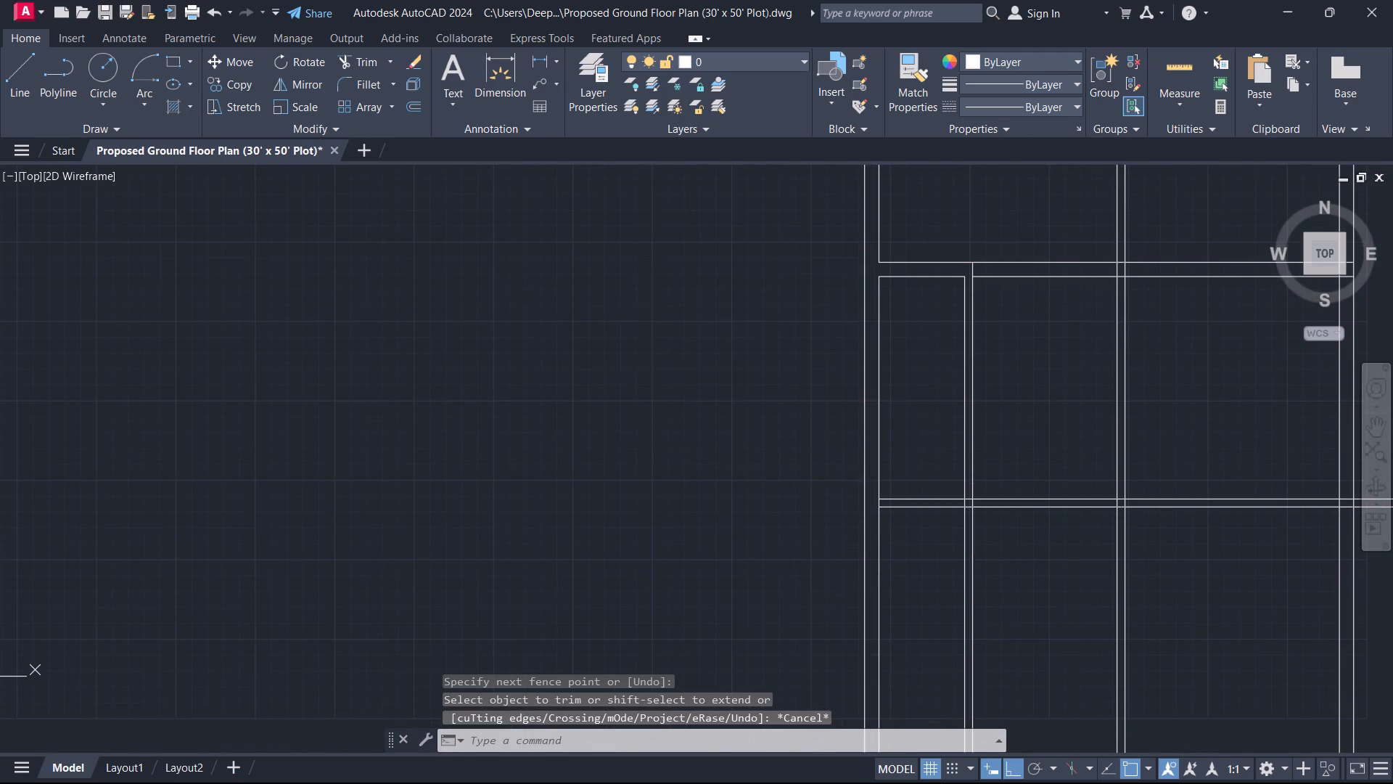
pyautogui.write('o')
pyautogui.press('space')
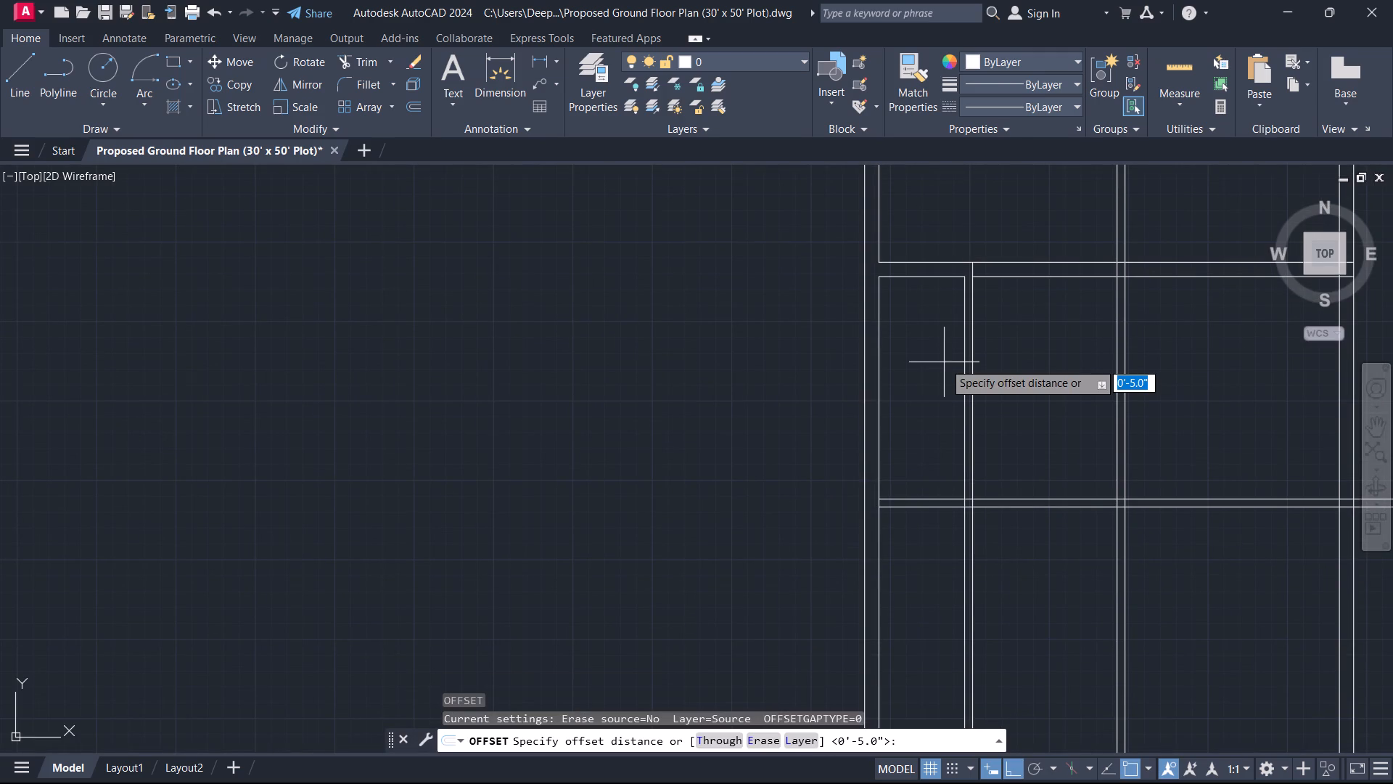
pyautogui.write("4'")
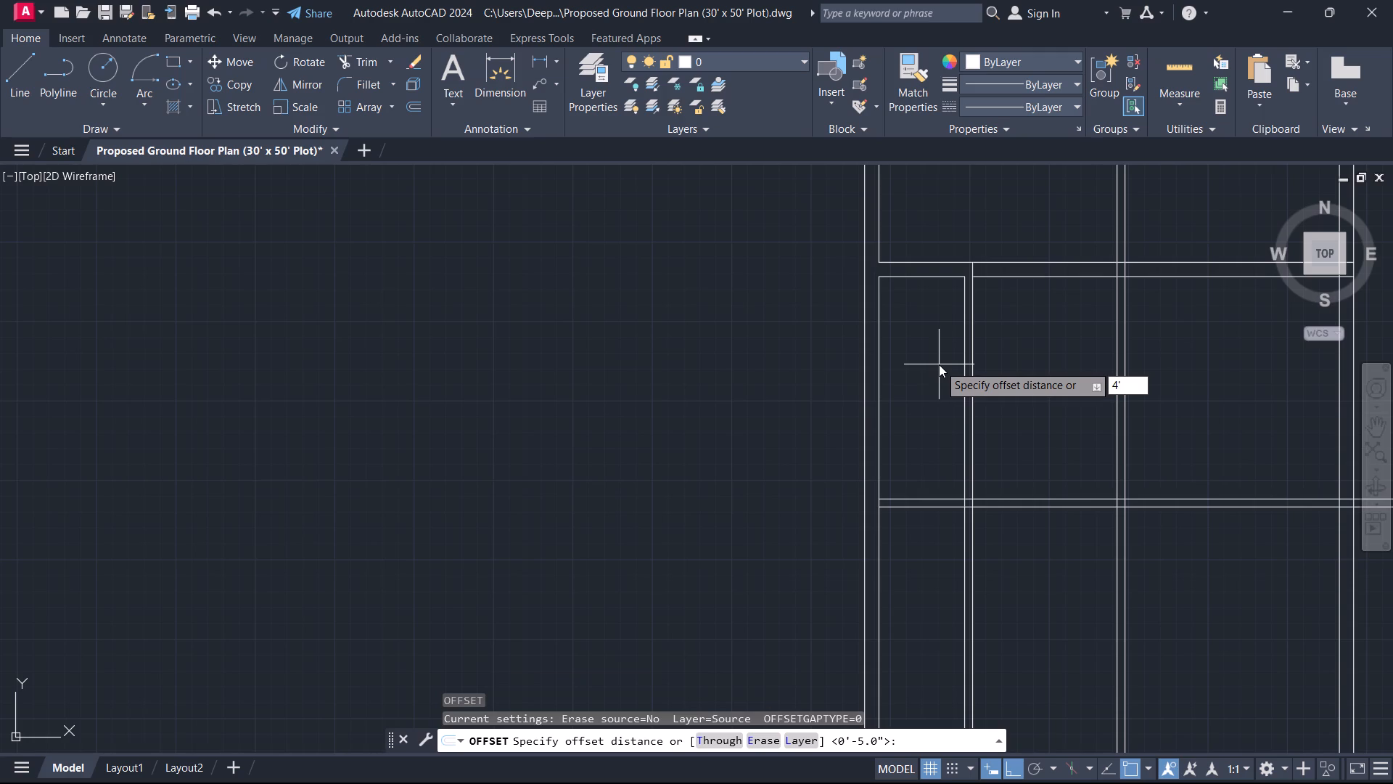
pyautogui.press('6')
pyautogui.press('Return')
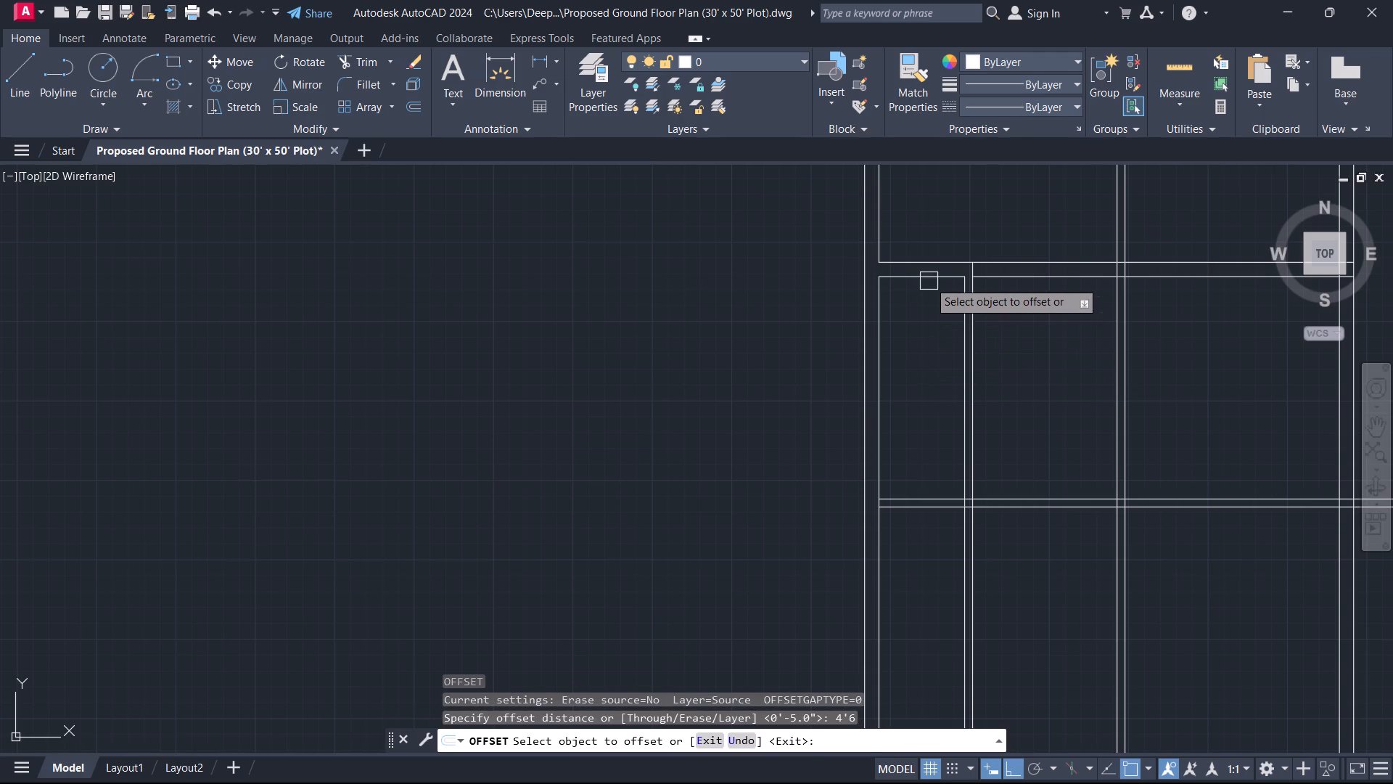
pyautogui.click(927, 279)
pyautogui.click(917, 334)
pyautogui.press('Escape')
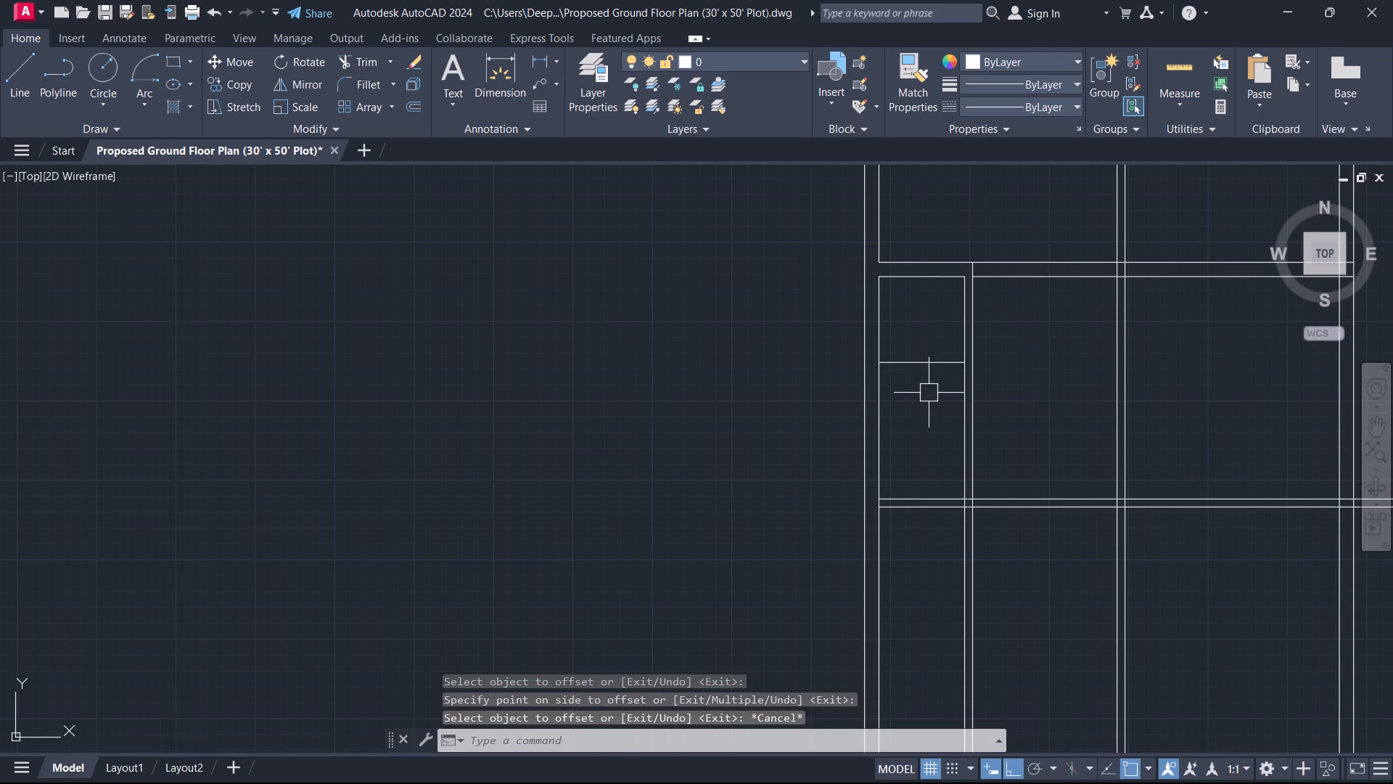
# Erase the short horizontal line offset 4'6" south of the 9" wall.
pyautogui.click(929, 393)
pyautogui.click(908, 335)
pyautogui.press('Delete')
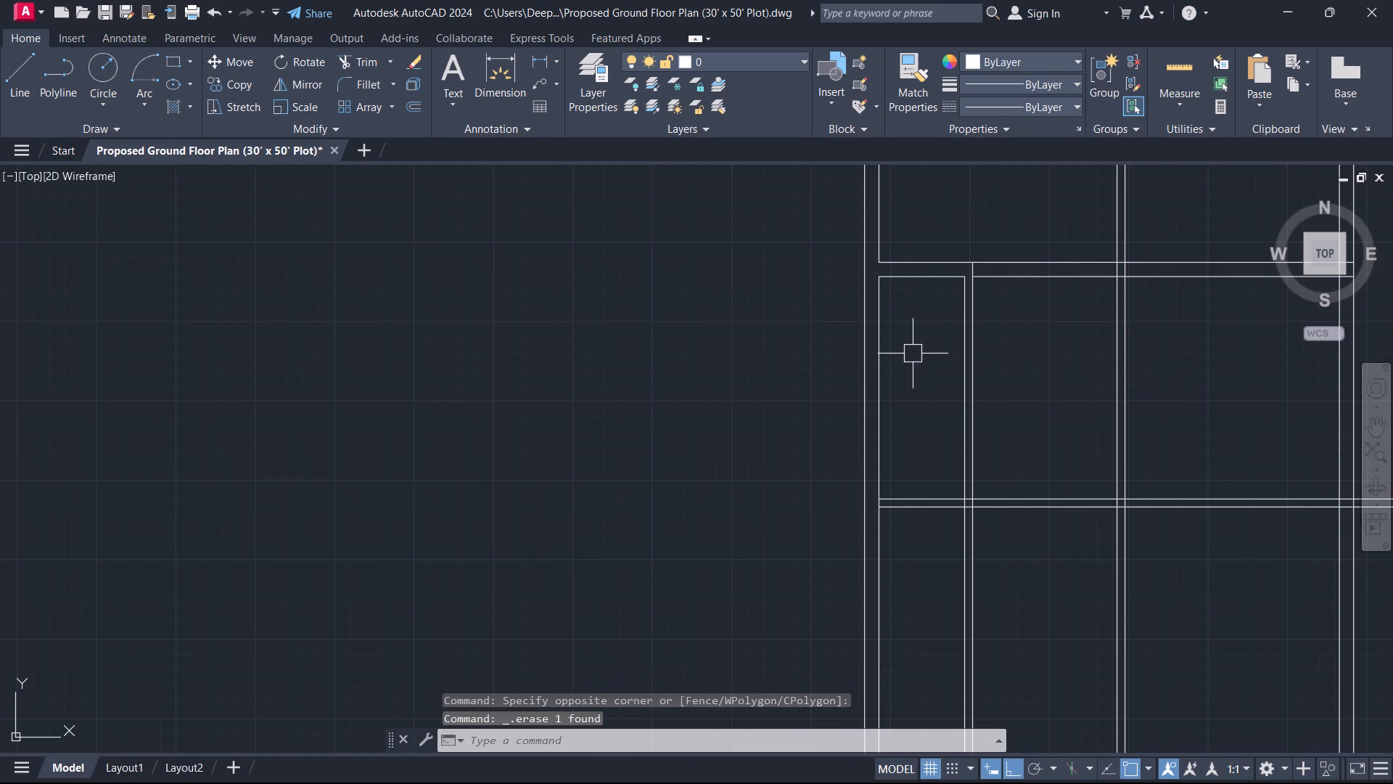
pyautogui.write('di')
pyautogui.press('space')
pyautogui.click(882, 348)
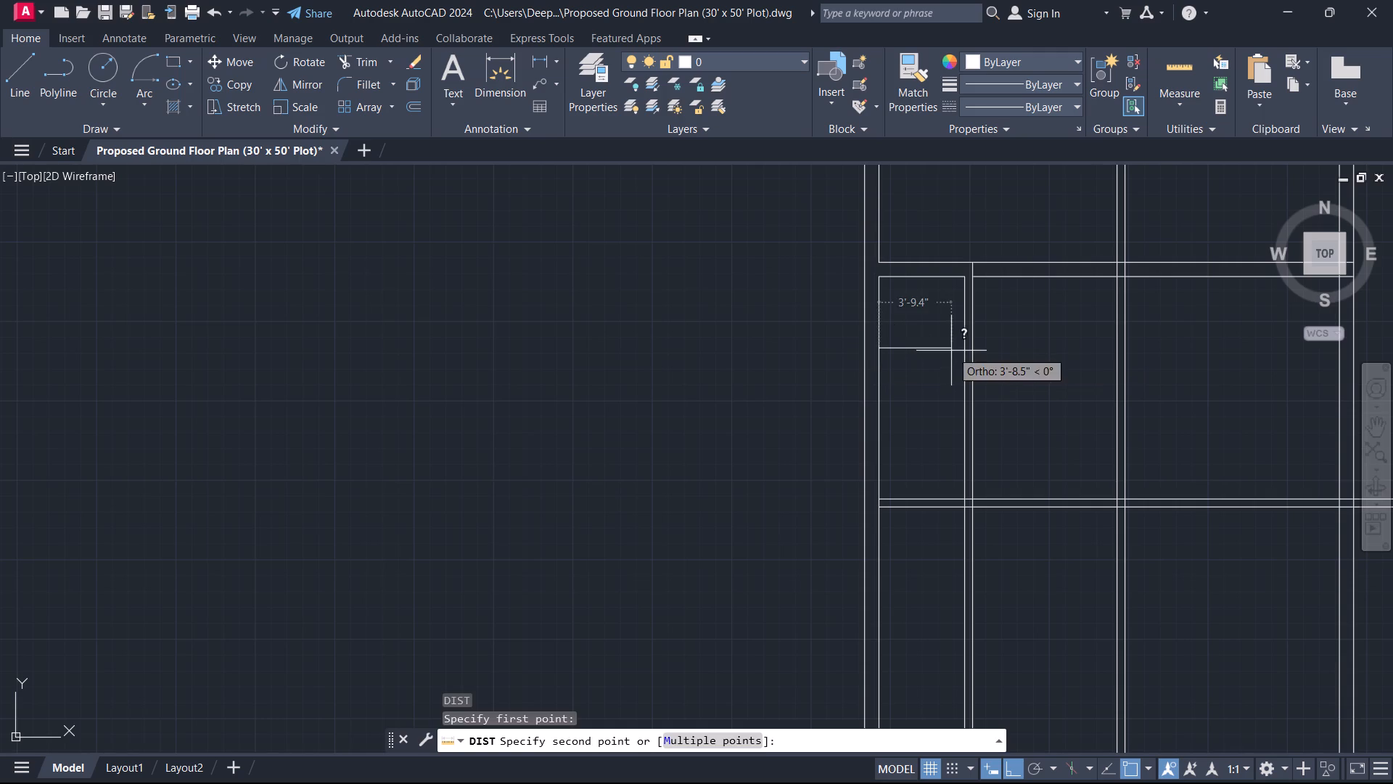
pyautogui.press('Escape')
# Offset the short south line of the 9" wall, west of the vertical partition, 7'6" to the south.
pyautogui.press('o')
pyautogui.press('space')
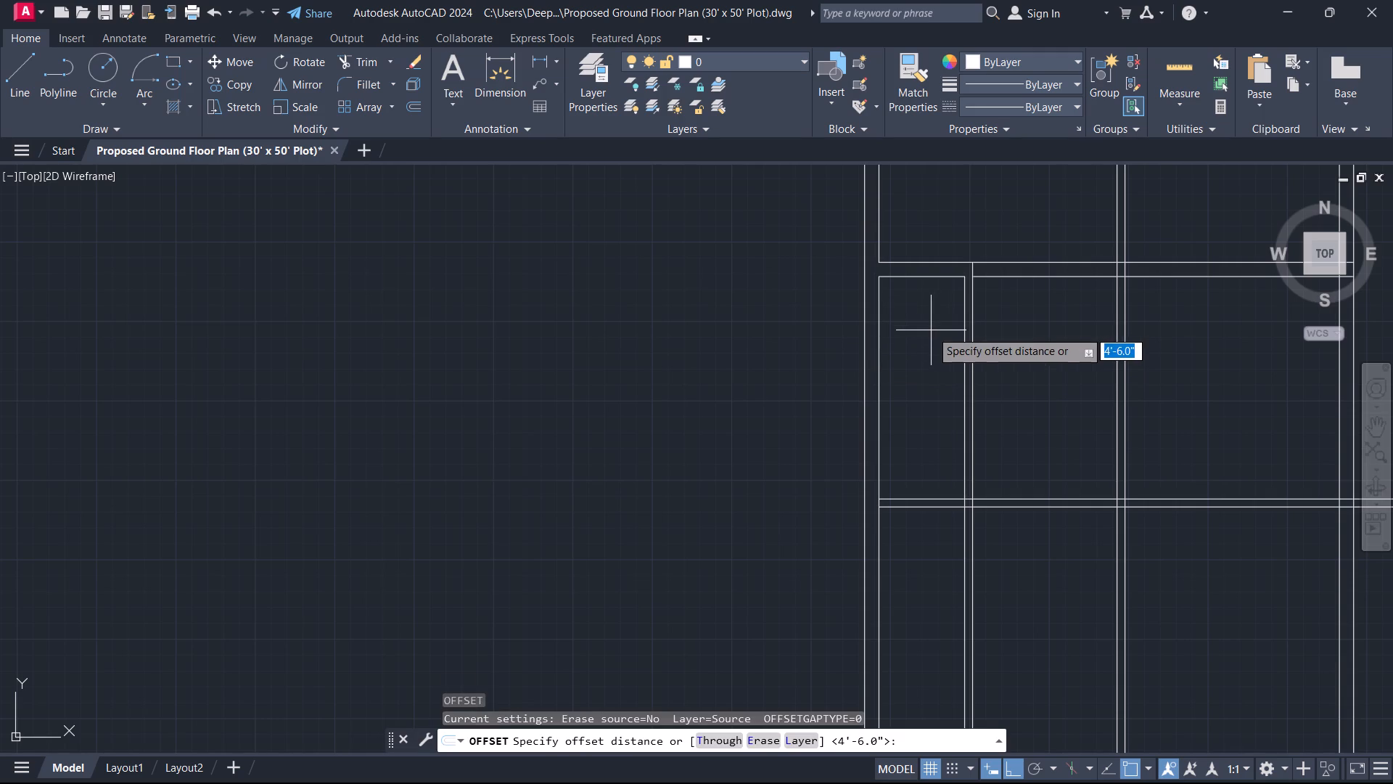
pyautogui.write("7'6")
pyautogui.press('Return')
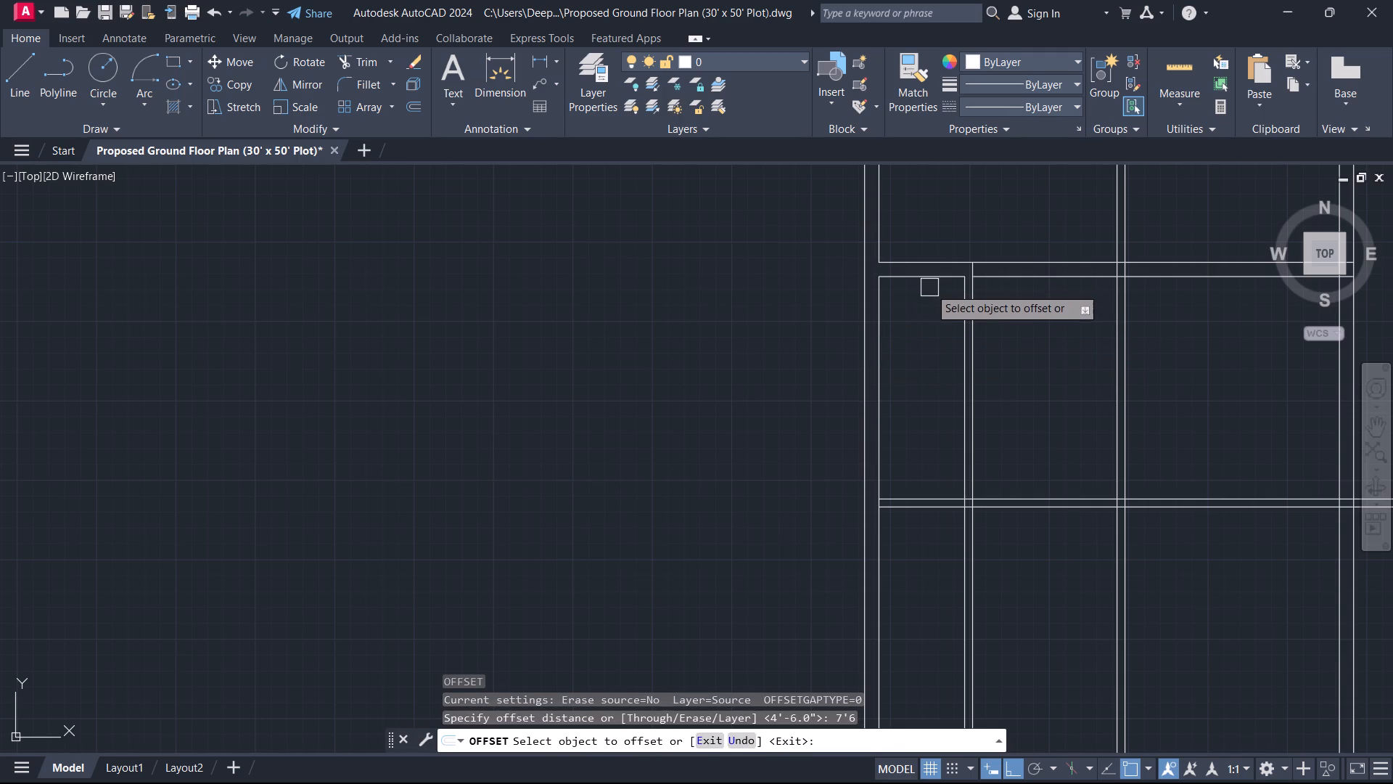
pyautogui.click(926, 285)
pyautogui.click(919, 376)
pyautogui.press('Escape')
pyautogui.press('Escape')
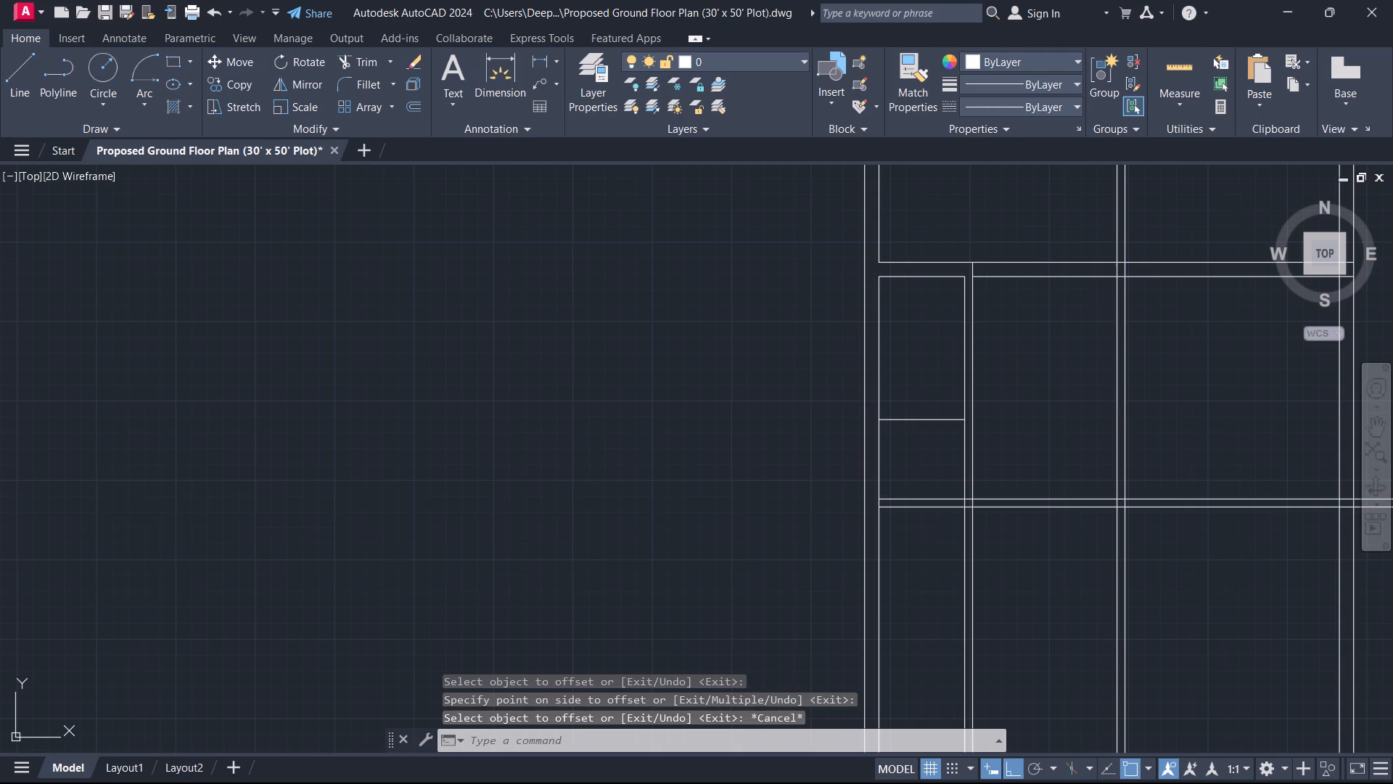
# Offset the short horizontal line in the narrow room west of the vertical partition 5" to the south.
pyautogui.press('p')
pyautogui.press('Escape')
pyautogui.write('o')
pyautogui.press('space')
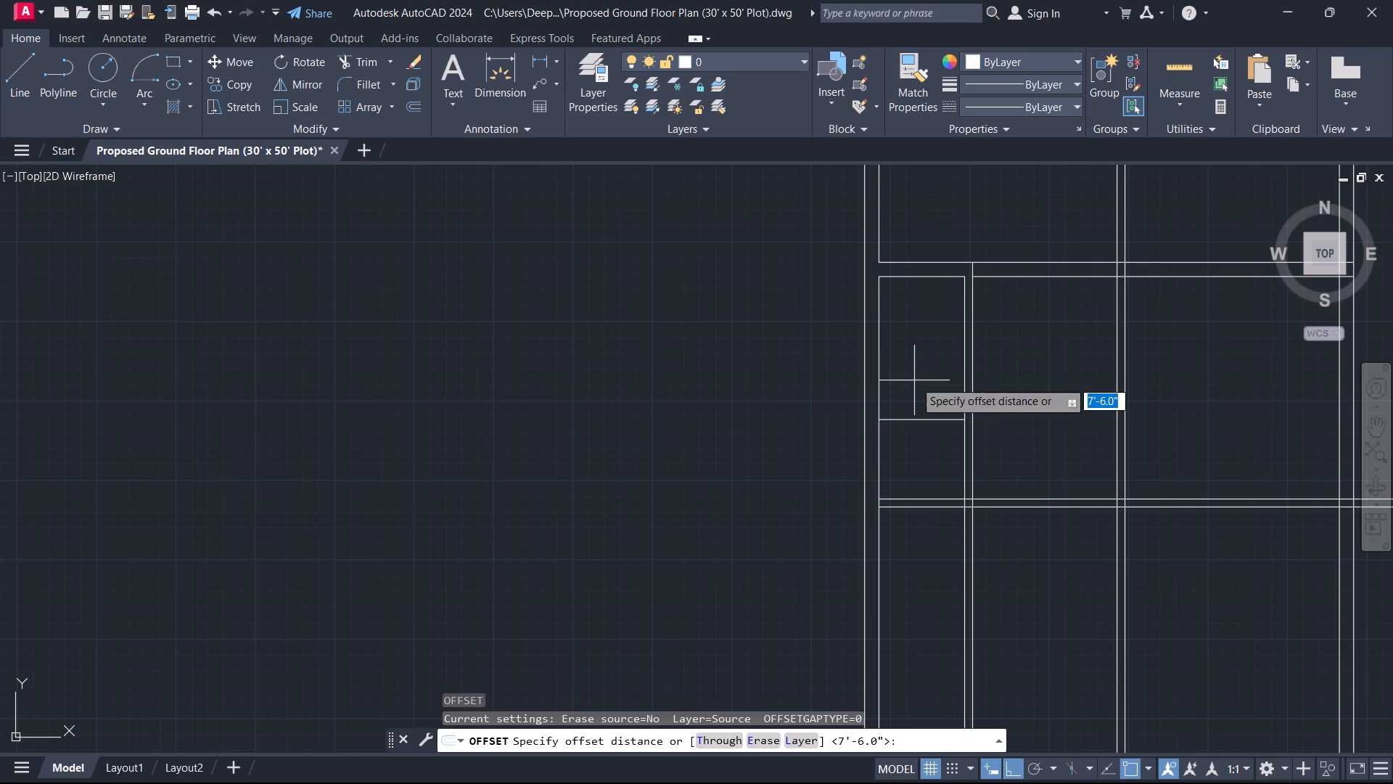
pyautogui.press('5')
pyautogui.press('Return')
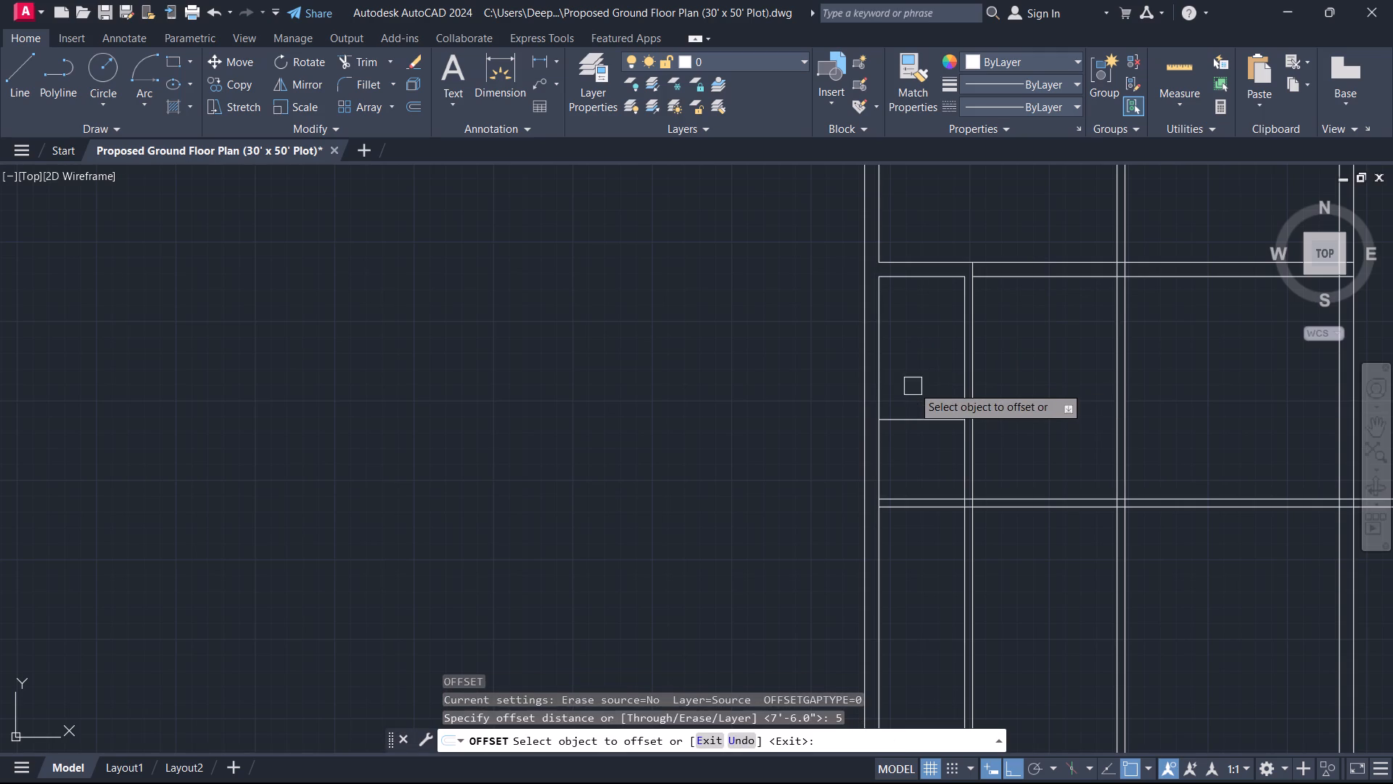
pyautogui.click(932, 419)
pyautogui.click(926, 460)
pyautogui.press('Escape')
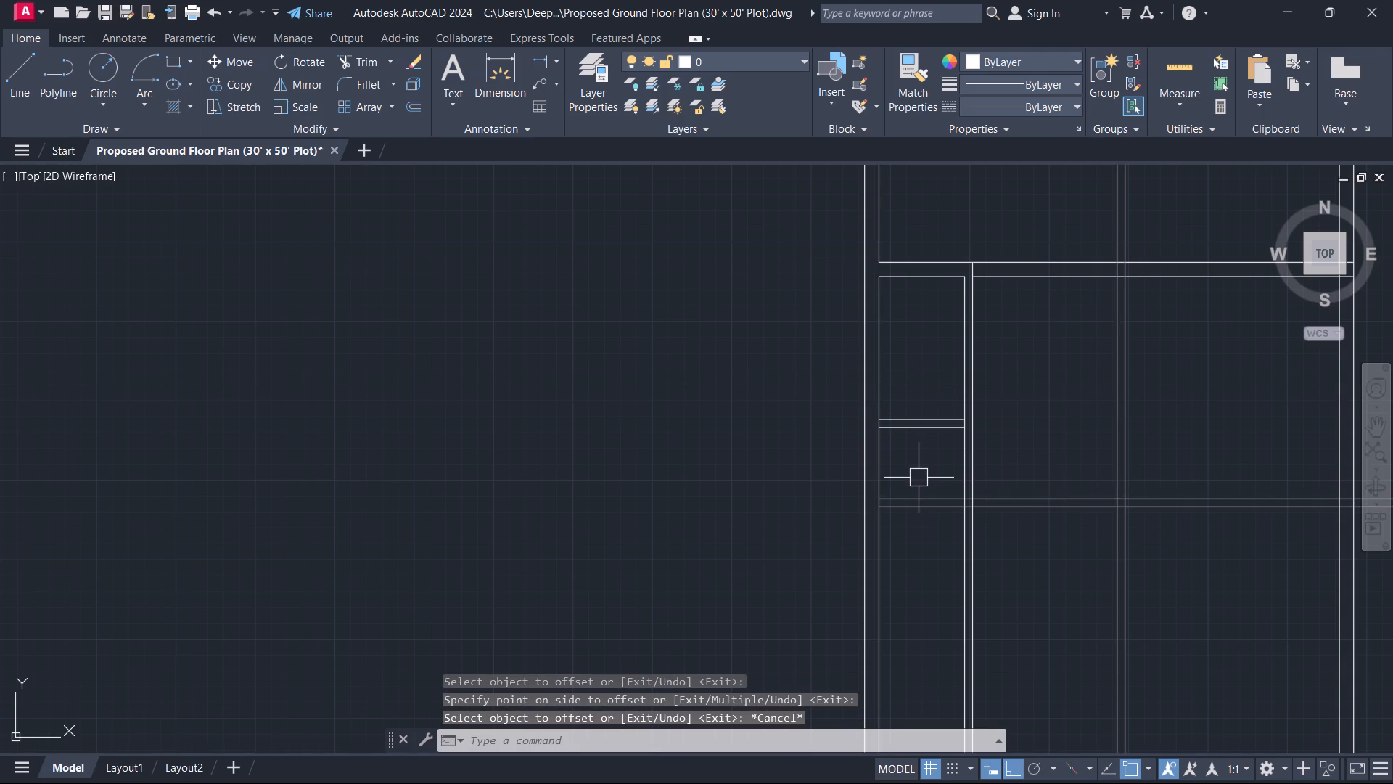
# Offset the south line of the 5" cross partition 9'6" to the south, west of the vertical partition.
pyautogui.press('p')
pyautogui.press('Escape')
pyautogui.write('o')
pyautogui.press('space')
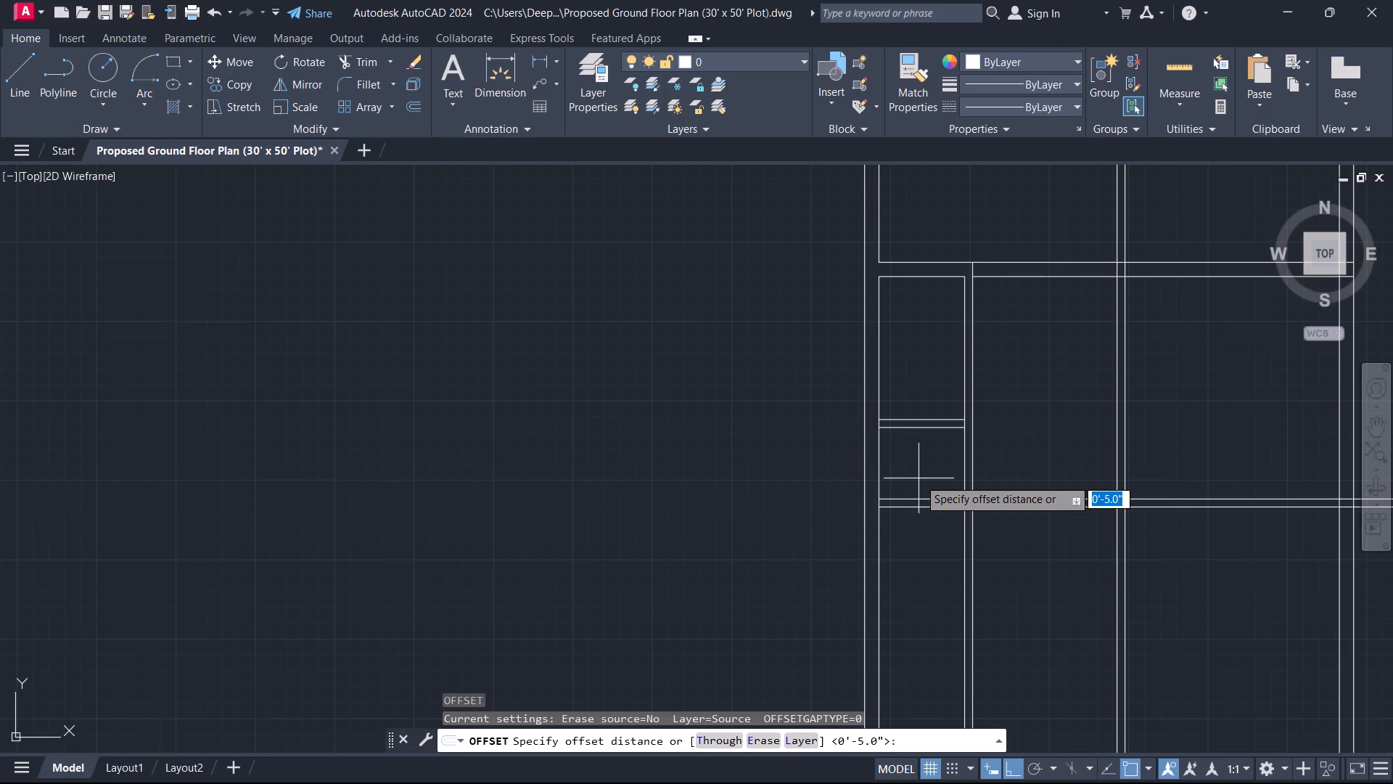
pyautogui.press('9')
pyautogui.write("'6")
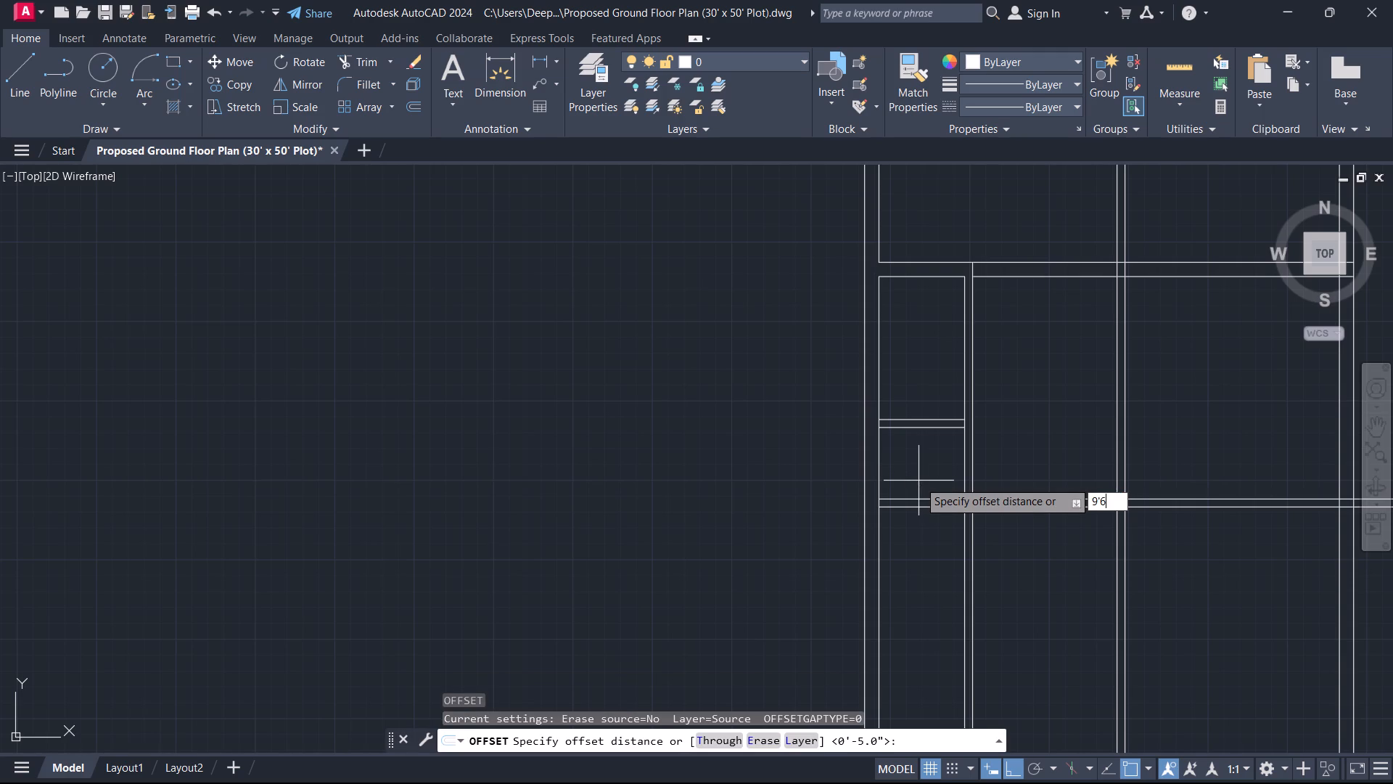
pyautogui.press('Return')
pyautogui.click(929, 433)
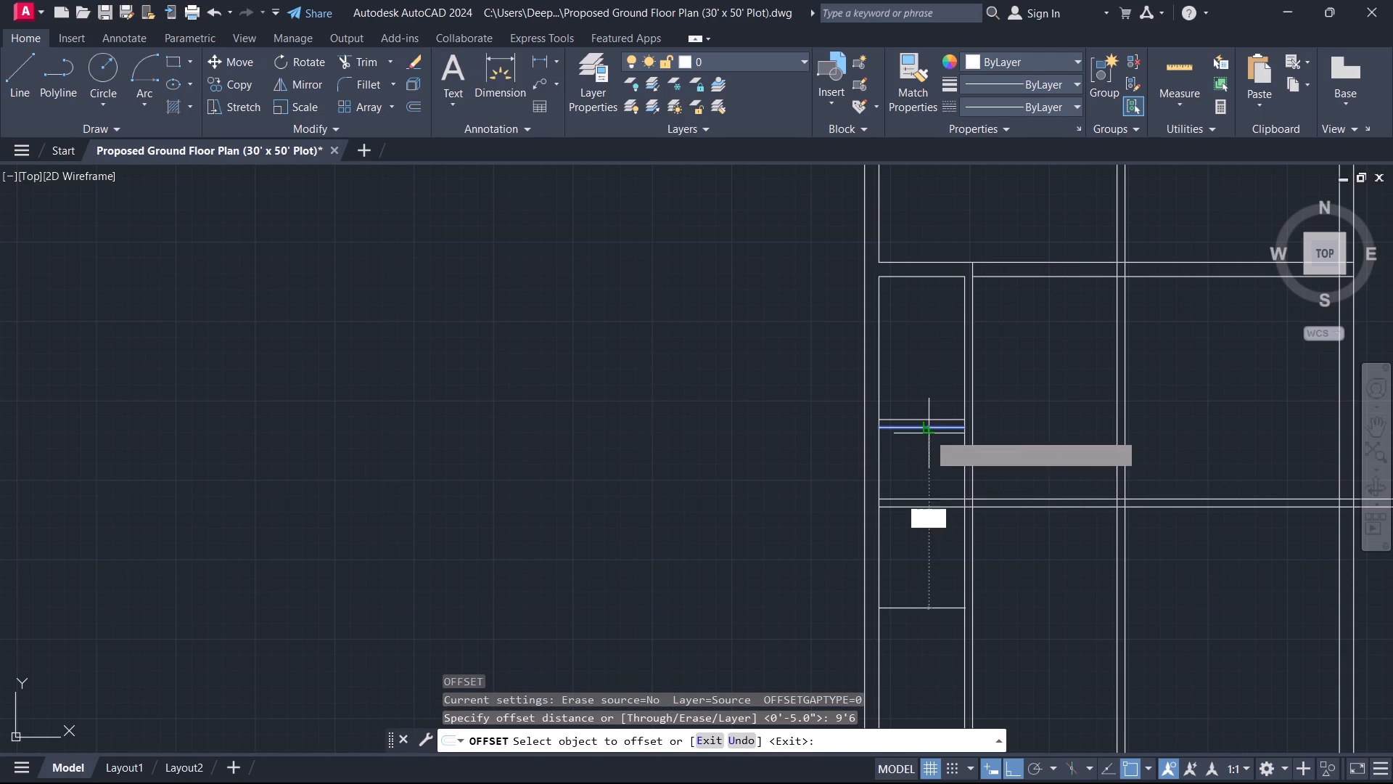
pyautogui.click(921, 561)
pyautogui.press('Escape')
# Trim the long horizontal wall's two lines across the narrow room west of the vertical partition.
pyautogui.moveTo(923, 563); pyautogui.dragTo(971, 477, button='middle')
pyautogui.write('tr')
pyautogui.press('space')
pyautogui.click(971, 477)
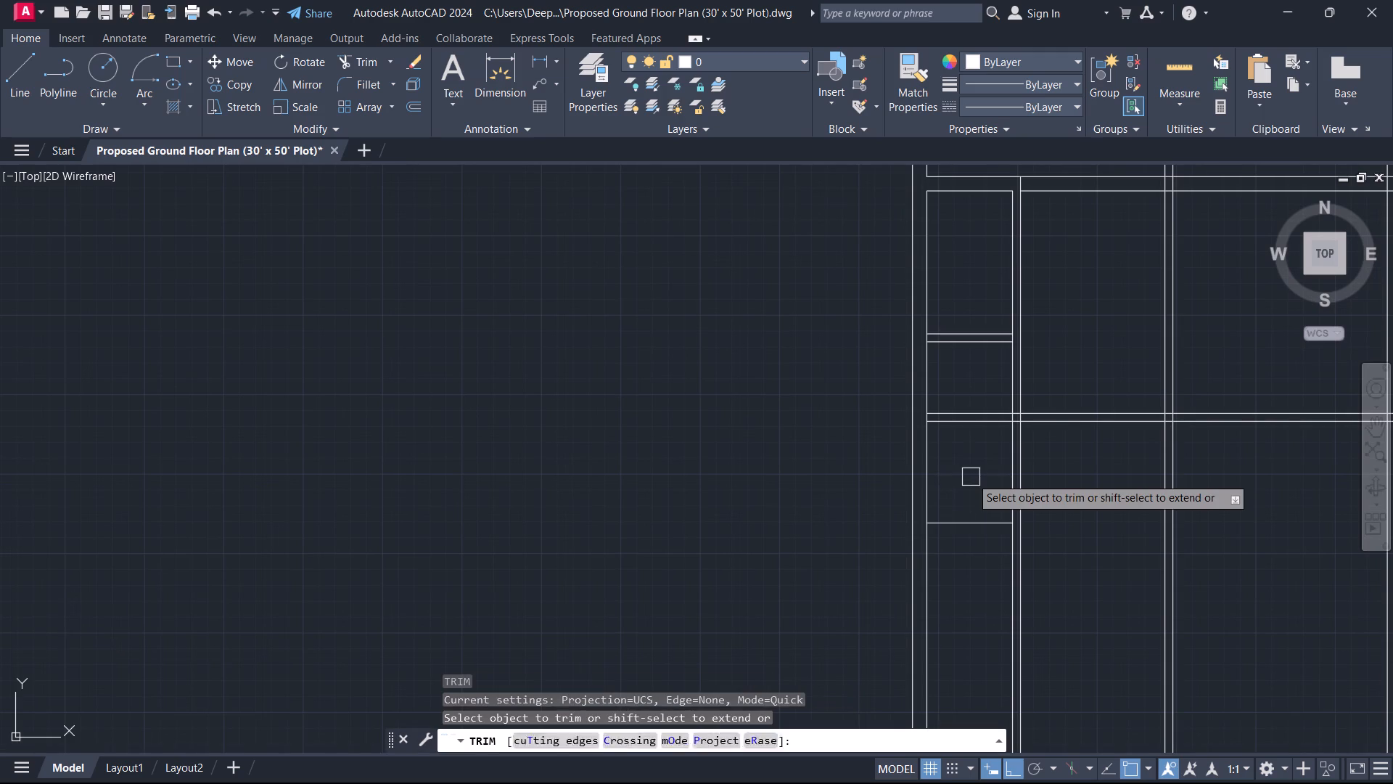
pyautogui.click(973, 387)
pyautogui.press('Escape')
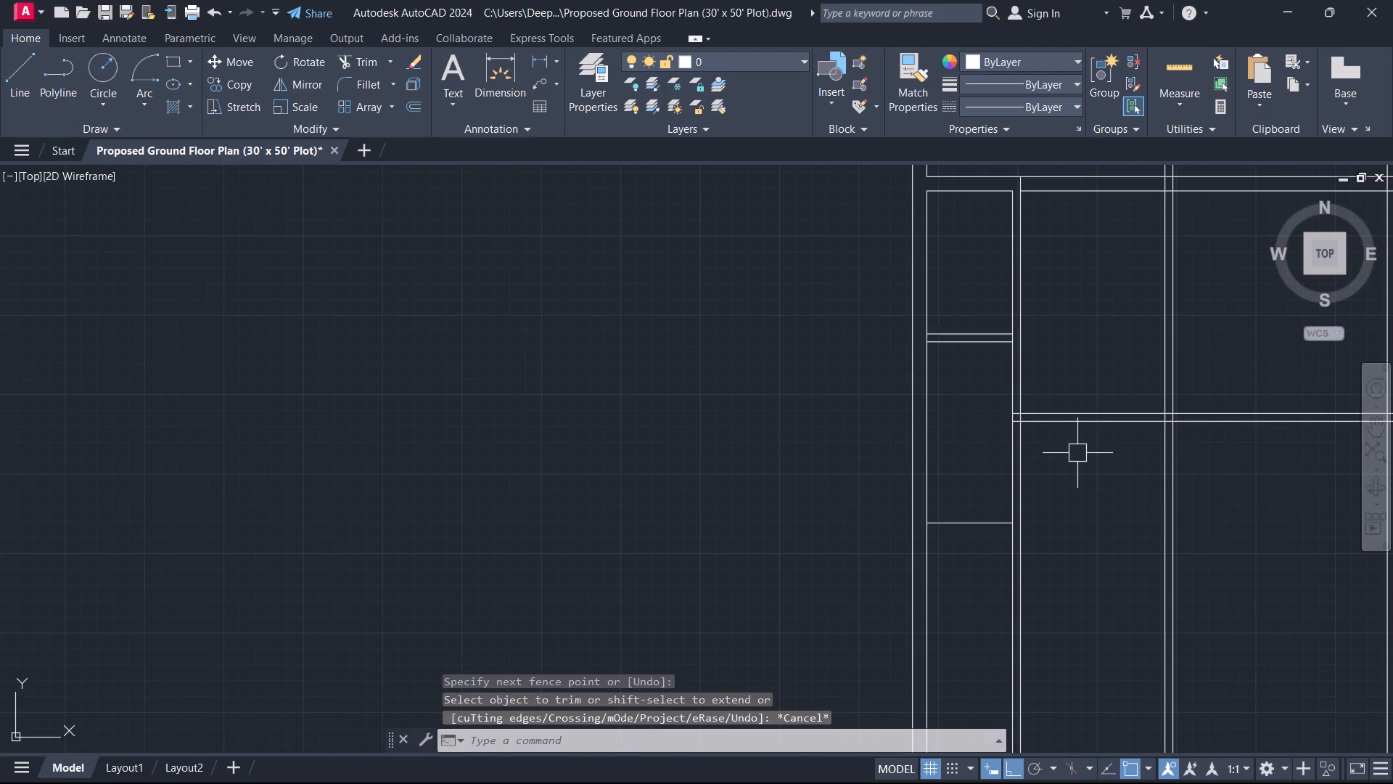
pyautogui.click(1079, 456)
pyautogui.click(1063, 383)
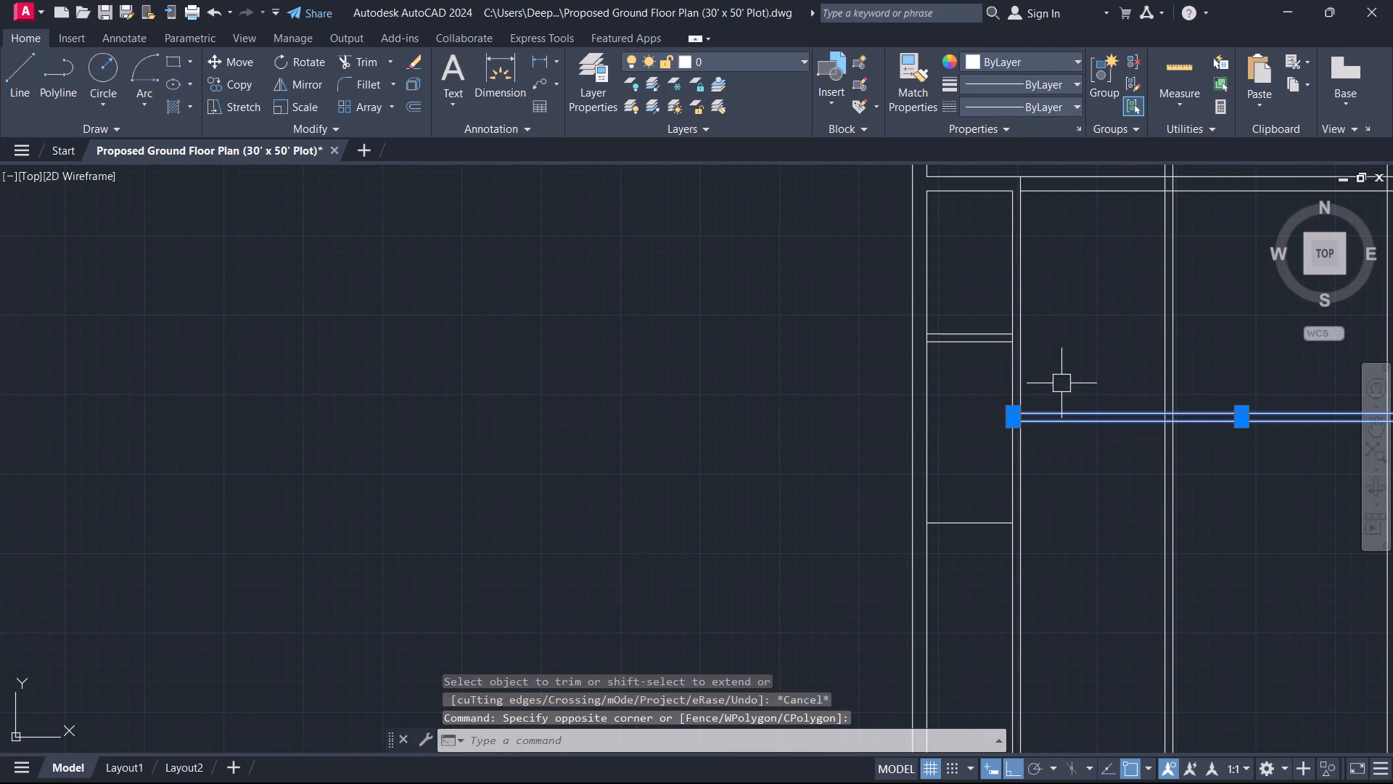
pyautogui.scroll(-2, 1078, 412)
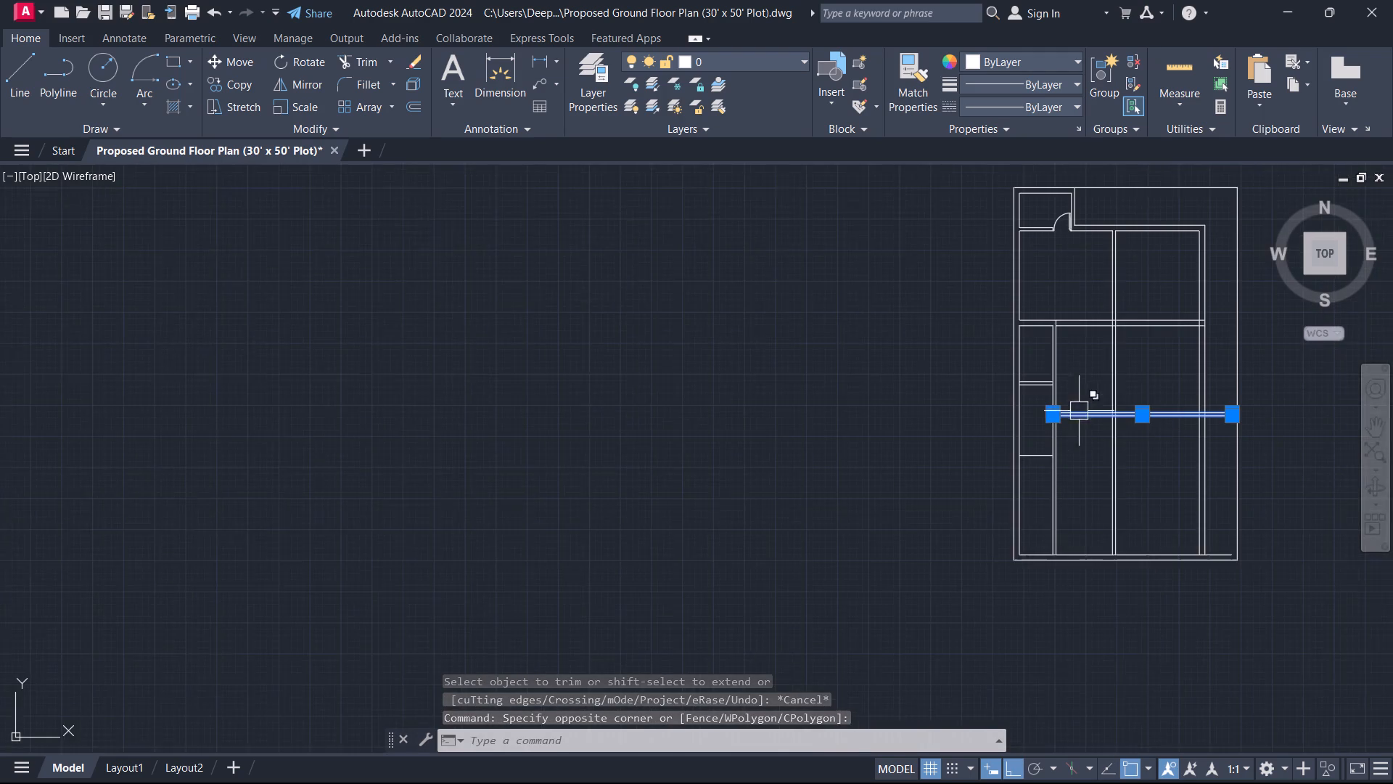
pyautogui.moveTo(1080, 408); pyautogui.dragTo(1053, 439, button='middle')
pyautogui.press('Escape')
# Check the distance from the 9" horizontal wall's south line down to the long horizontal wall below it.
pyautogui.scroll(1, 1051, 409)
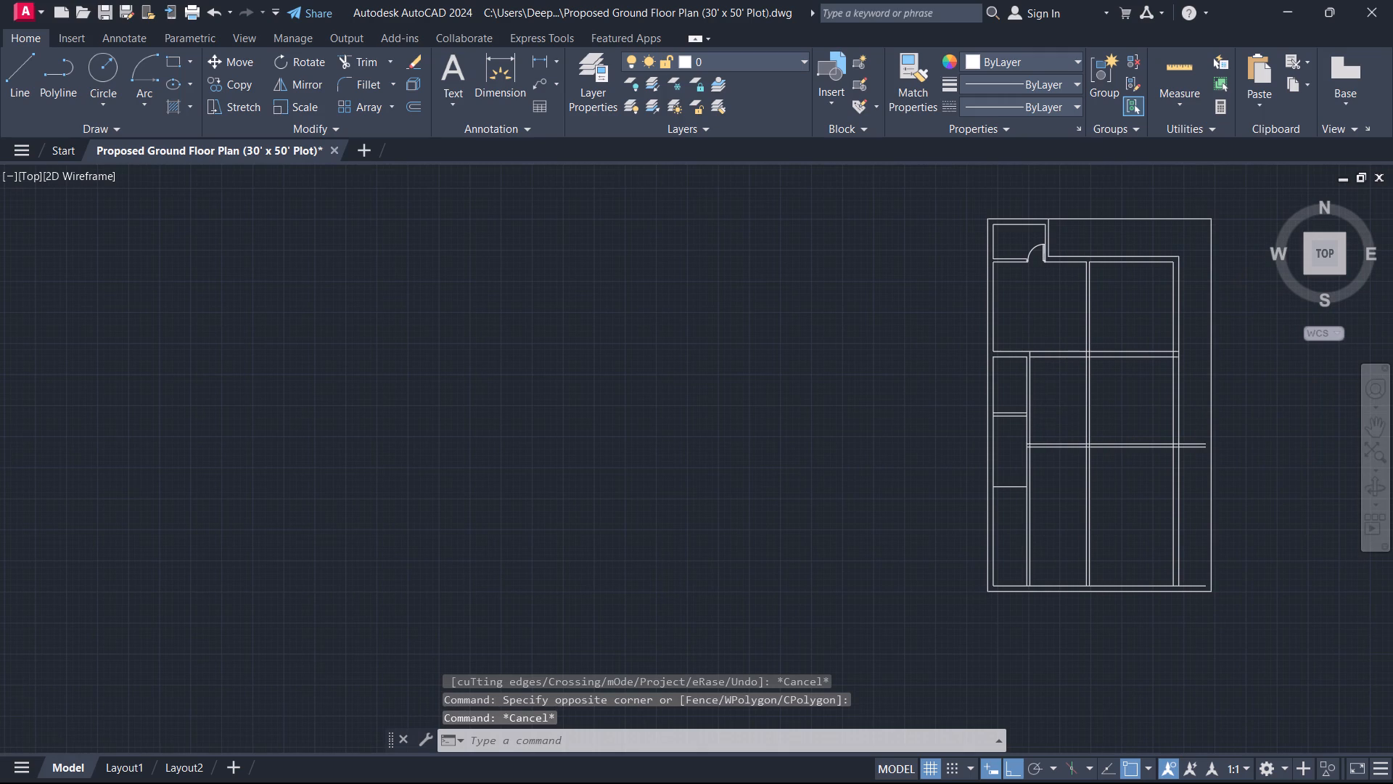
pyautogui.press('d')
pyautogui.press('i')
pyautogui.press('space')
pyautogui.scroll(1, 1062, 327)
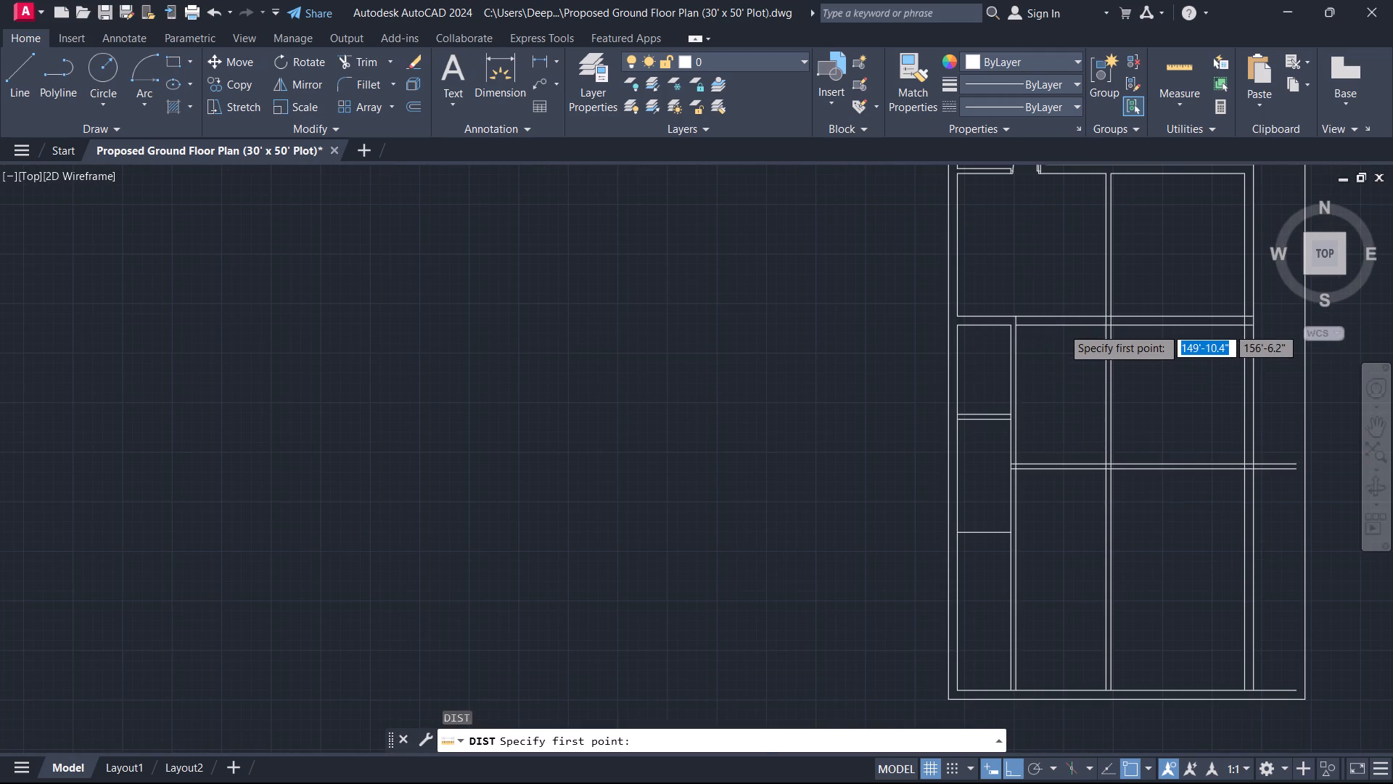
pyautogui.click(1061, 327)
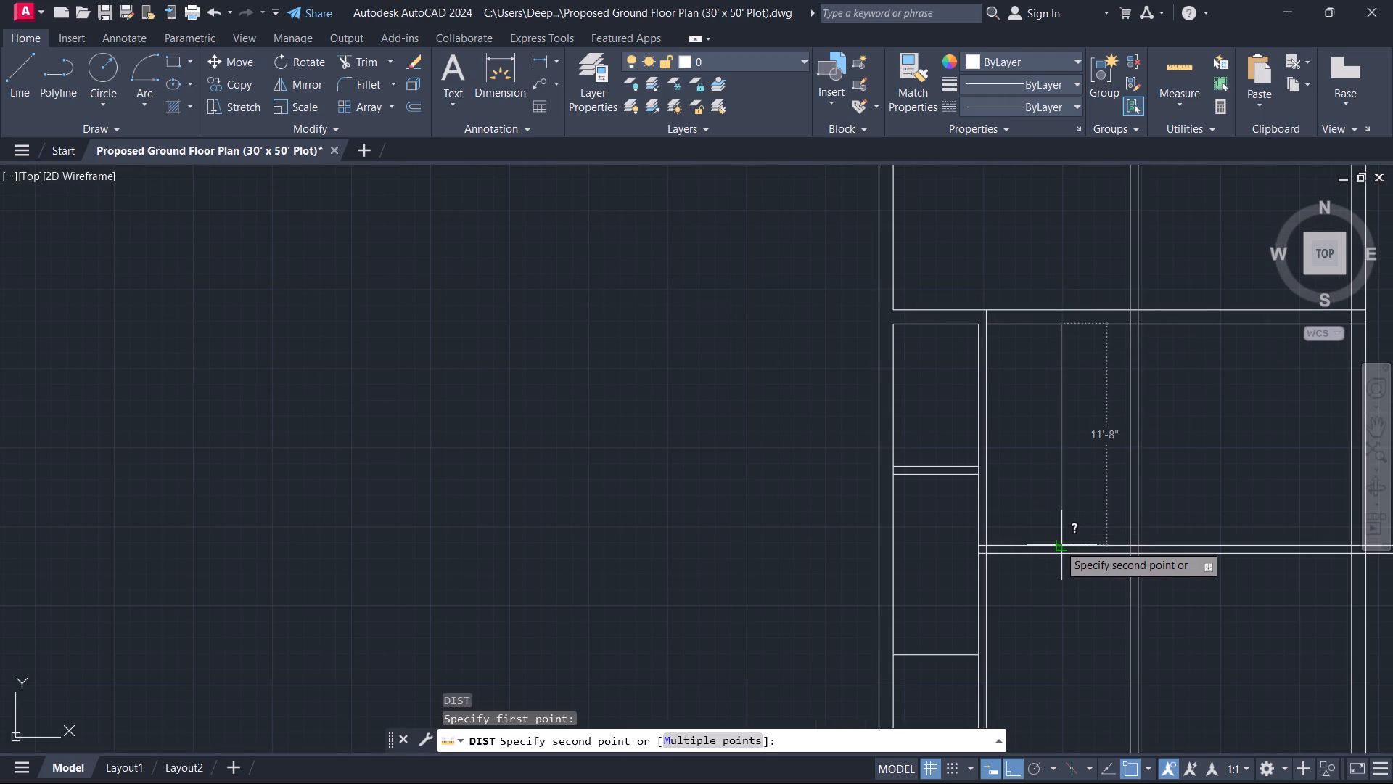
pyautogui.press('Escape')
# Erase the two lines of the long horizontal wall east of the vertical partition.
pyautogui.moveTo(1065, 592); pyautogui.dragTo(1043, 561)
pyautogui.click(1027, 503)
pyautogui.press('Delete')
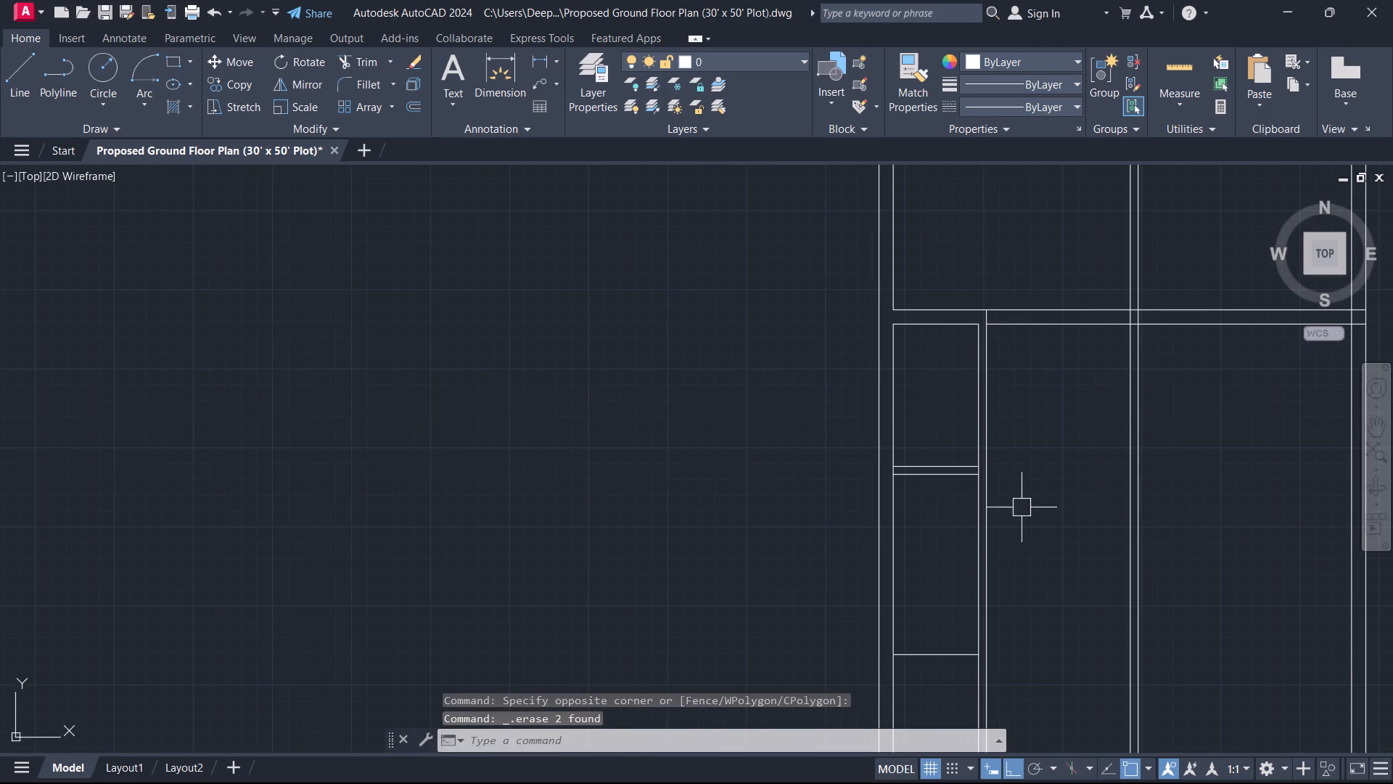
# Offset the 9" horizontal wall's south line, east of the vertical partition, 12' to the south.
pyautogui.press('o')
pyautogui.press('space')
pyautogui.write("12'")
pyautogui.press('Return')
pyautogui.click(1069, 330)
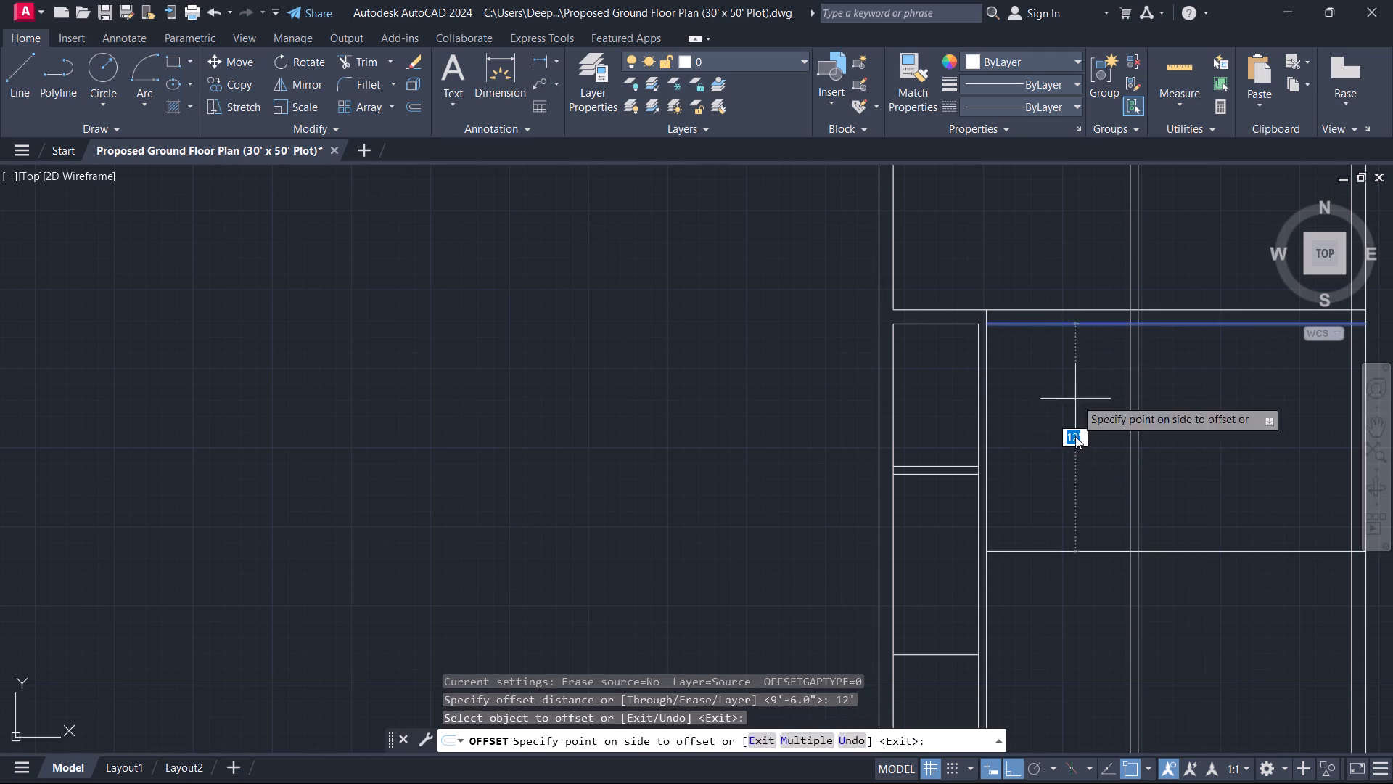
pyautogui.click(1074, 456)
pyautogui.press('Escape')
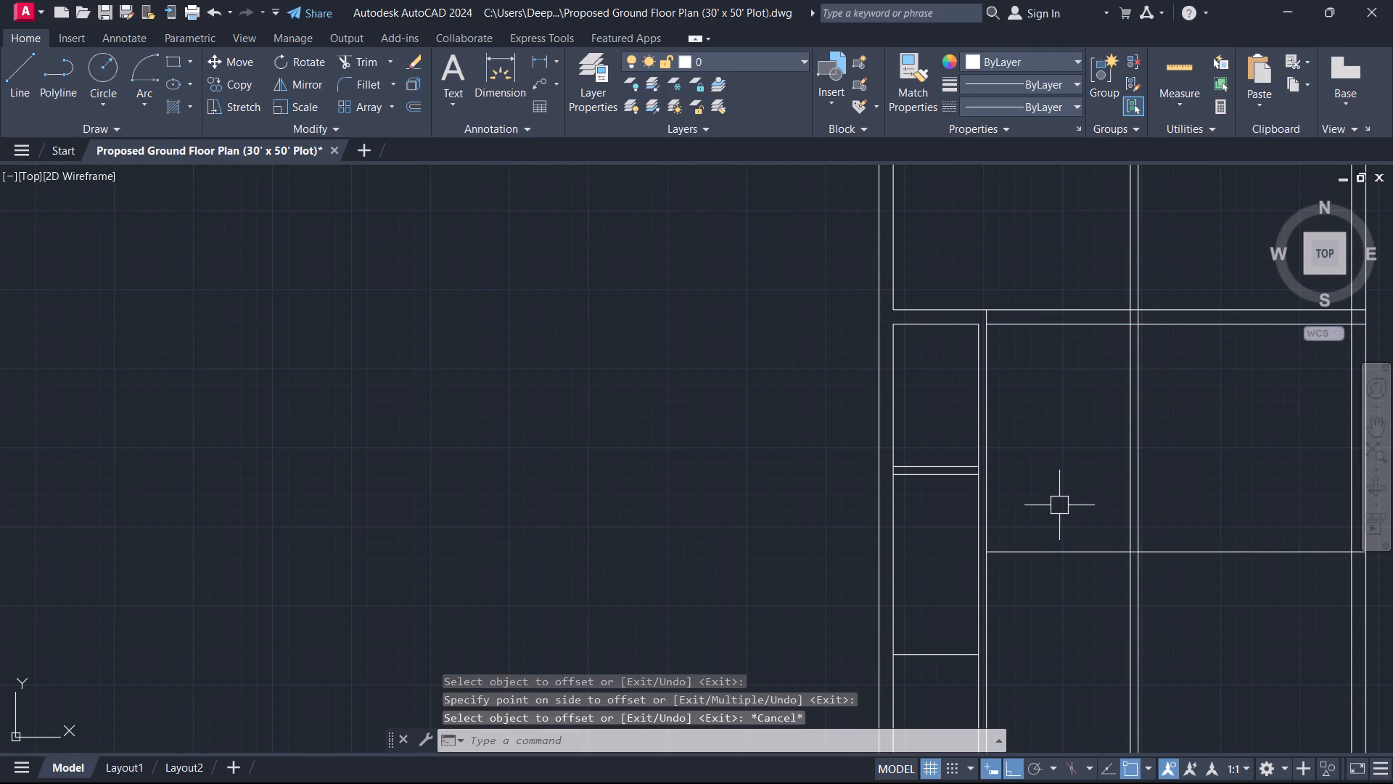
# Offset the horizontal line 12' below the 9" wall by a further 9" to the south.
pyautogui.write('o')
pyautogui.press('space')
pyautogui.press('9')
pyautogui.press('Return')
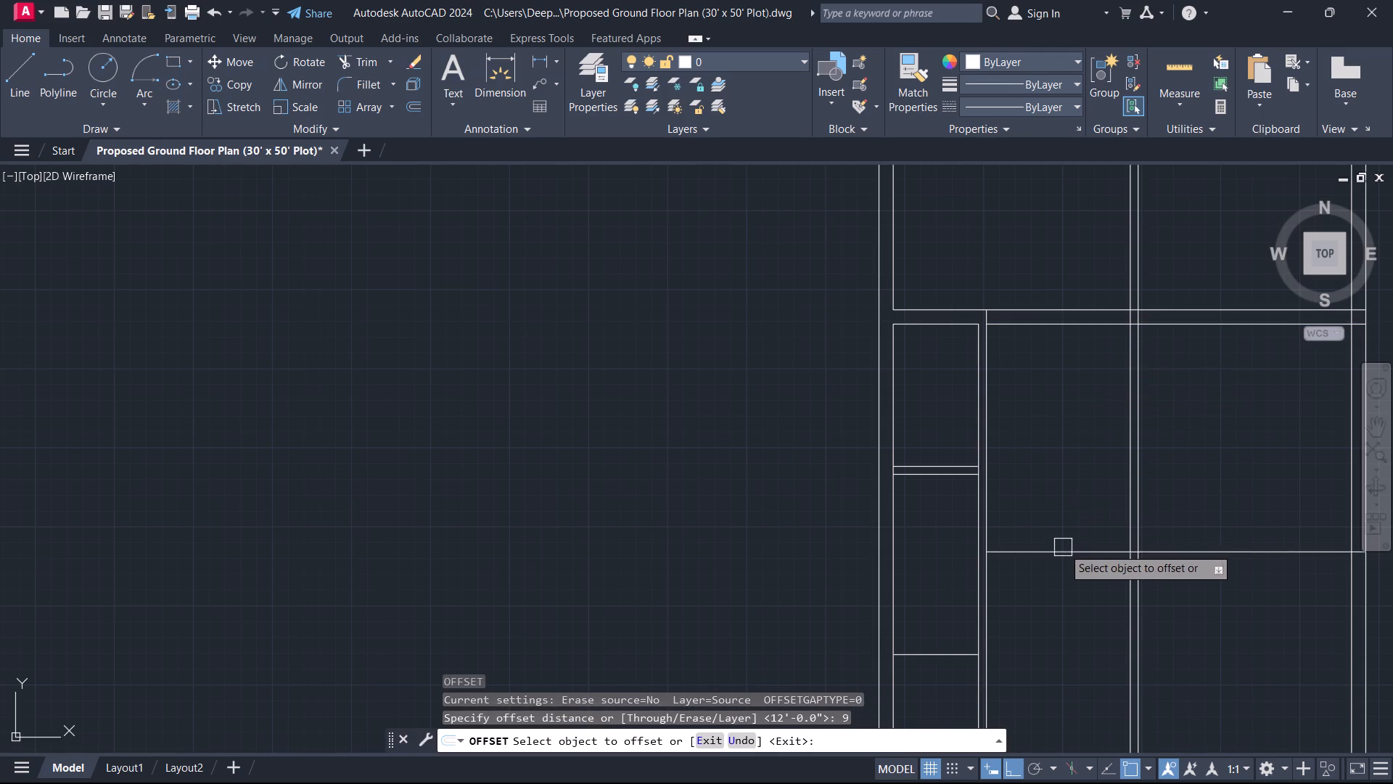
pyautogui.click(1063, 547)
pyautogui.click(1064, 591)
pyautogui.press('Escape')
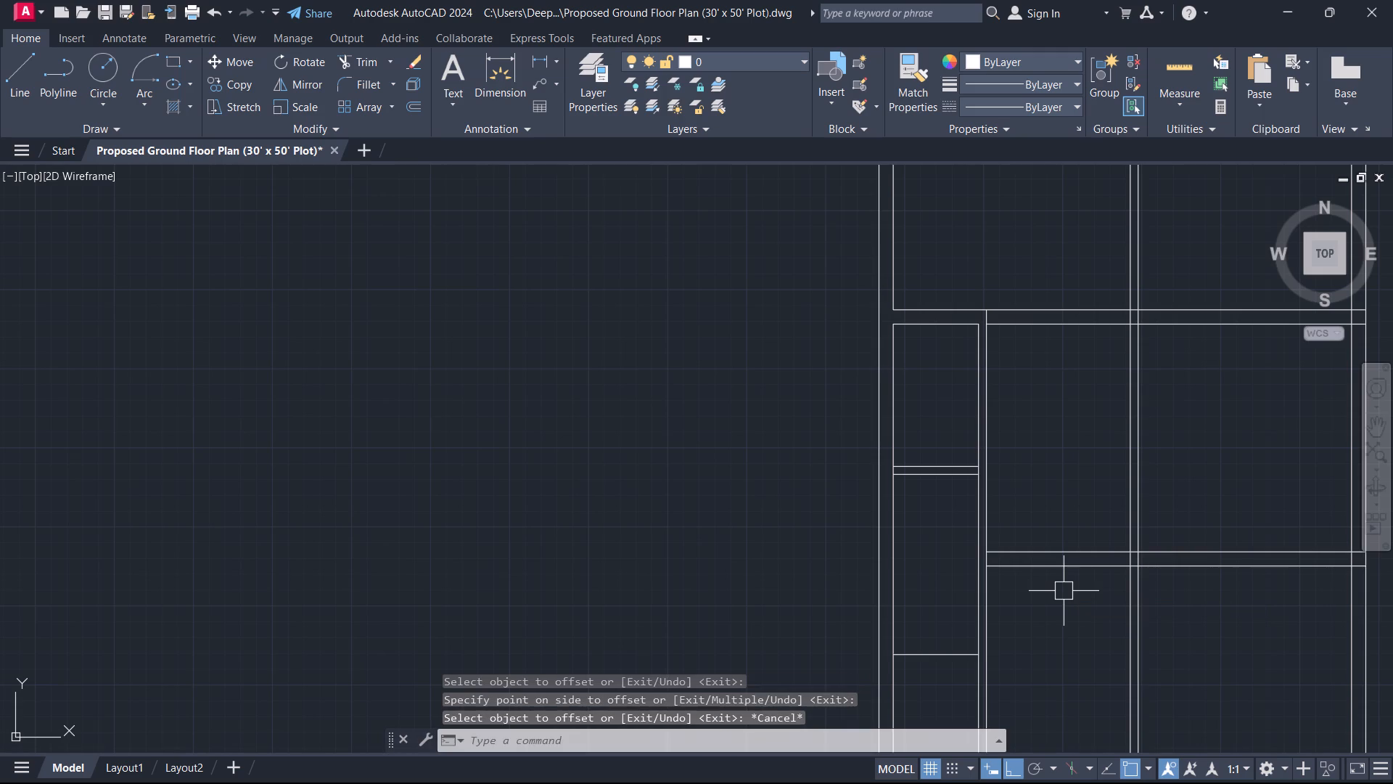
# Offset the lower short horizontal line in the narrow west room 5" to the south.
pyautogui.moveTo(1067, 592); pyautogui.dragTo(1067, 475, button='middle')
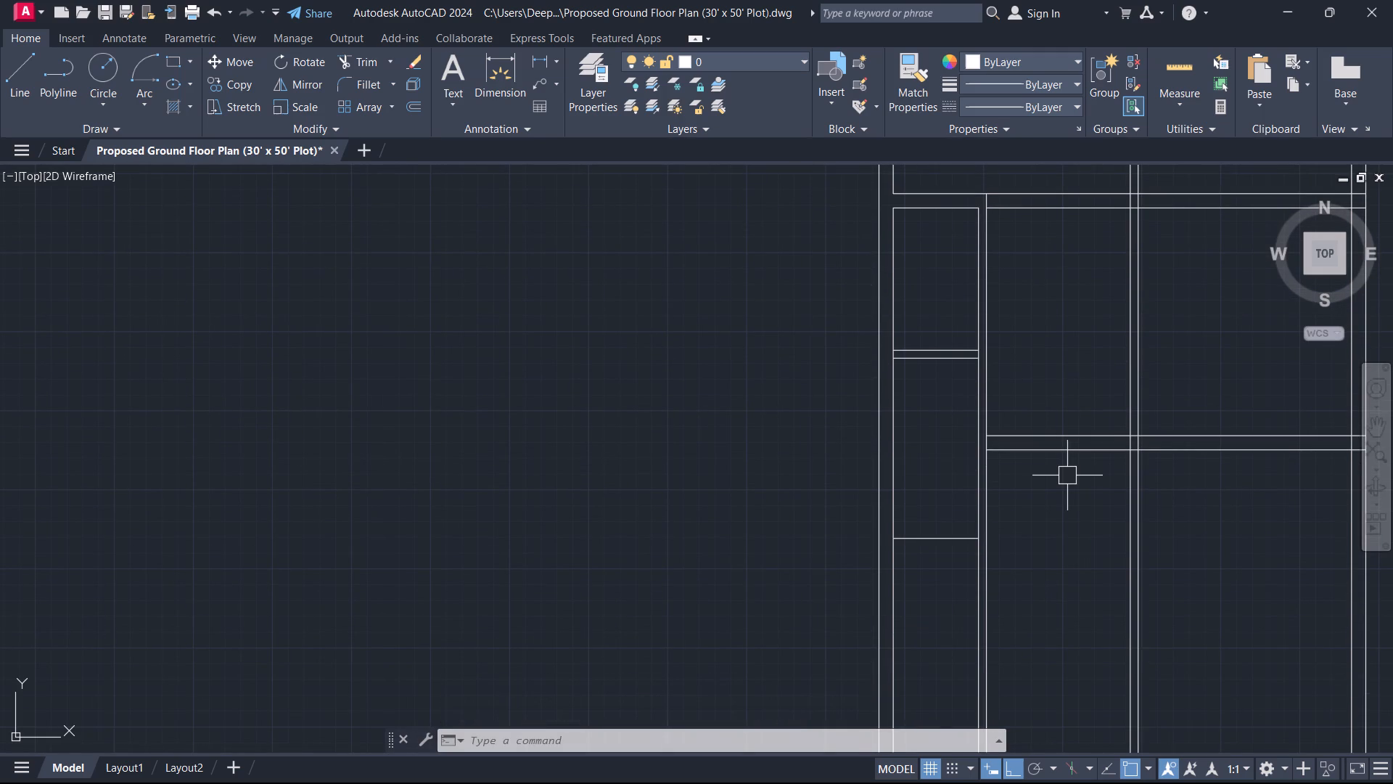
pyautogui.write('o')
pyautogui.press('space')
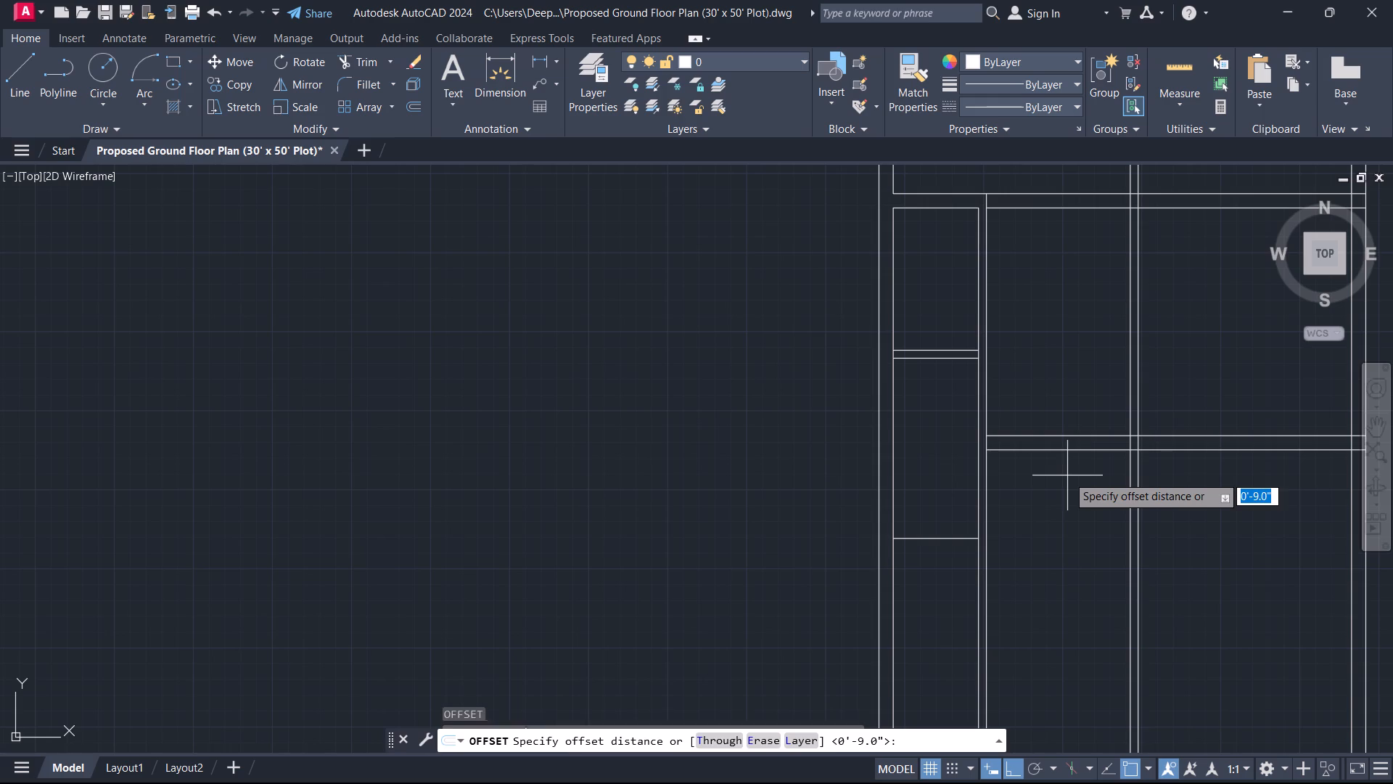
pyautogui.press('5')
pyautogui.press('Return')
pyautogui.click(935, 536)
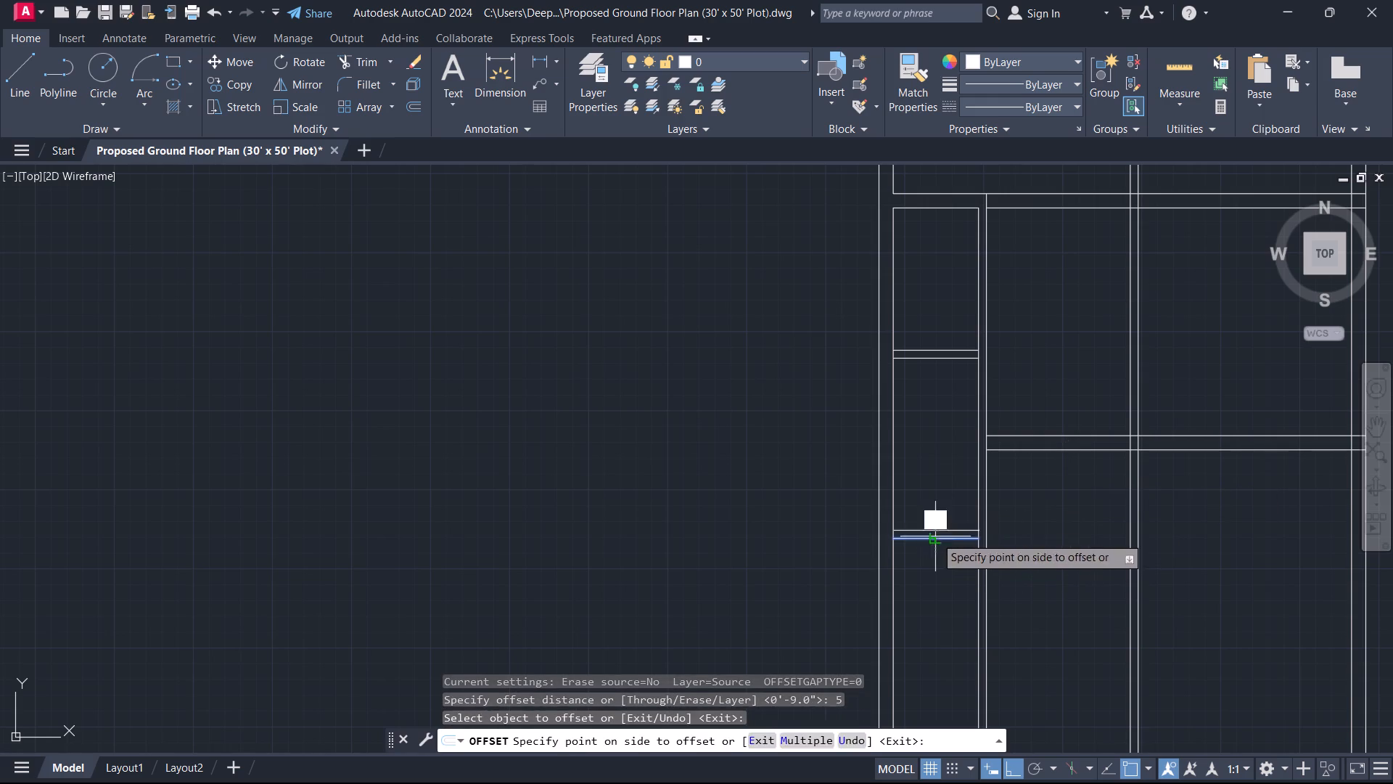
pyautogui.click(945, 581)
pyautogui.press('Escape')
# Trim the west wall's inner line and the vertical partition's west line between the lower 5" cross wall's two faces.
pyautogui.scroll(3, 922, 556)
pyautogui.press('t')
pyautogui.press('r')
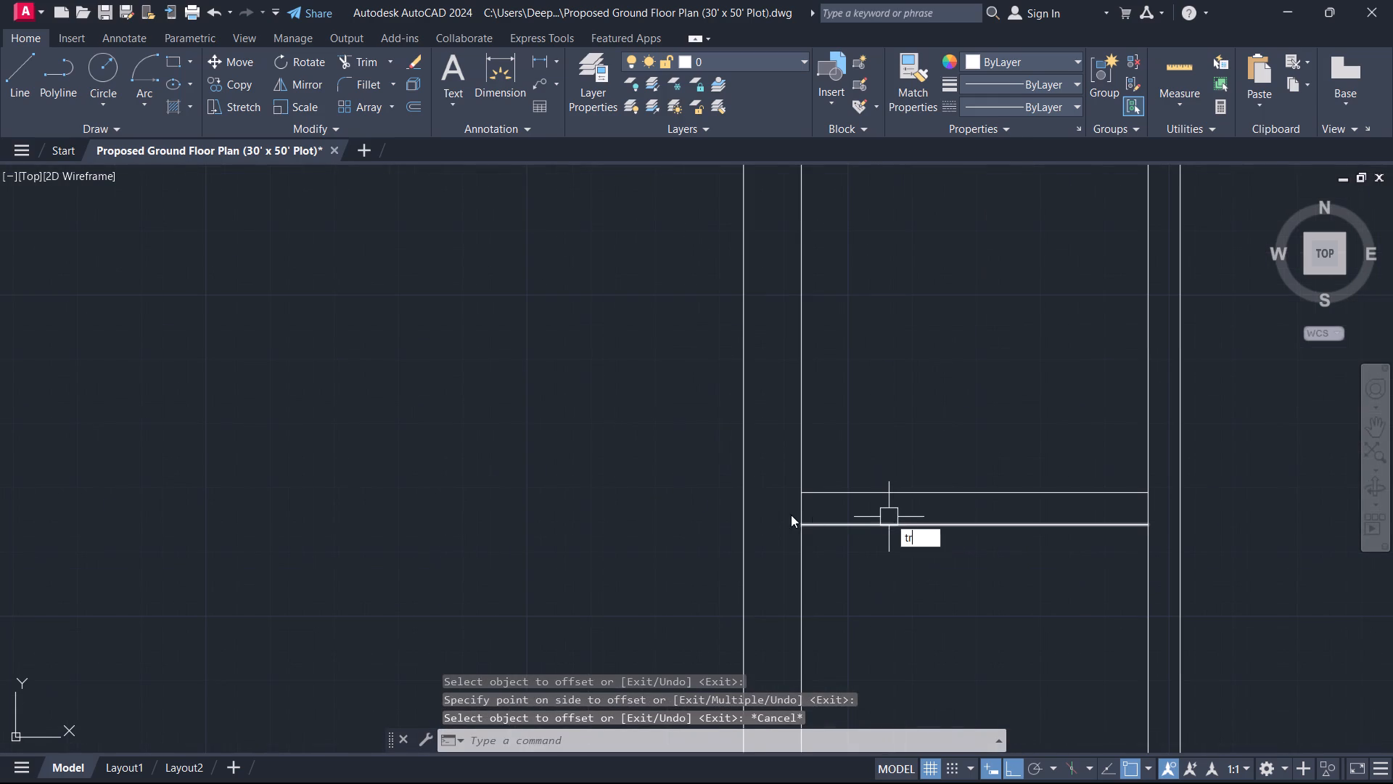
pyautogui.press('space')
pyautogui.scroll(2, 791, 515)
pyautogui.click(791, 515)
pyautogui.click(886, 514)
pyautogui.scroll(-4, 940, 512)
pyautogui.scroll(3, 1075, 531)
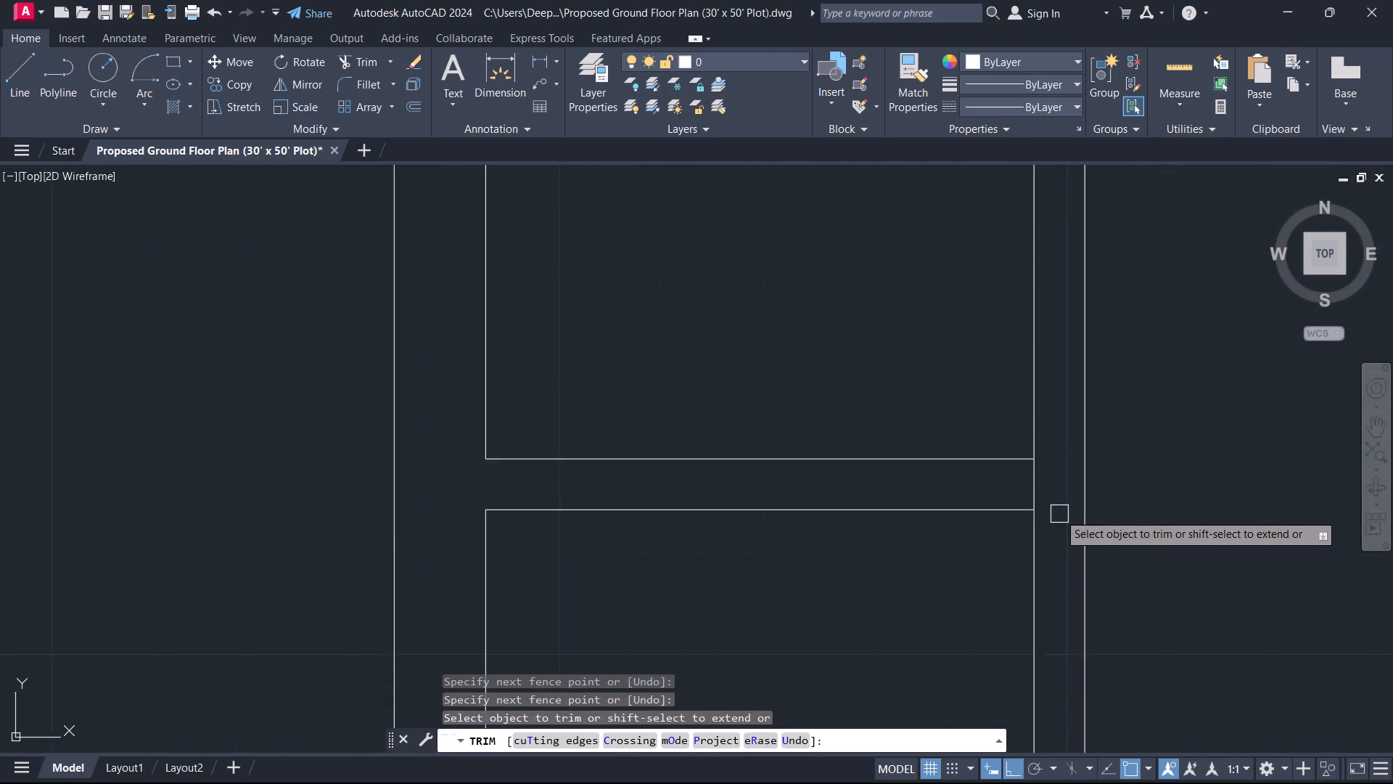
pyautogui.scroll(1, 1059, 513)
pyautogui.click(1045, 483)
pyautogui.click(954, 477)
pyautogui.press('Escape')
# Extend the lower 5" cross wall's south line to the vertical partition's east line.
pyautogui.scroll(-2, 942, 495)
pyautogui.press('e')
pyautogui.press('x')
pyautogui.press('space')
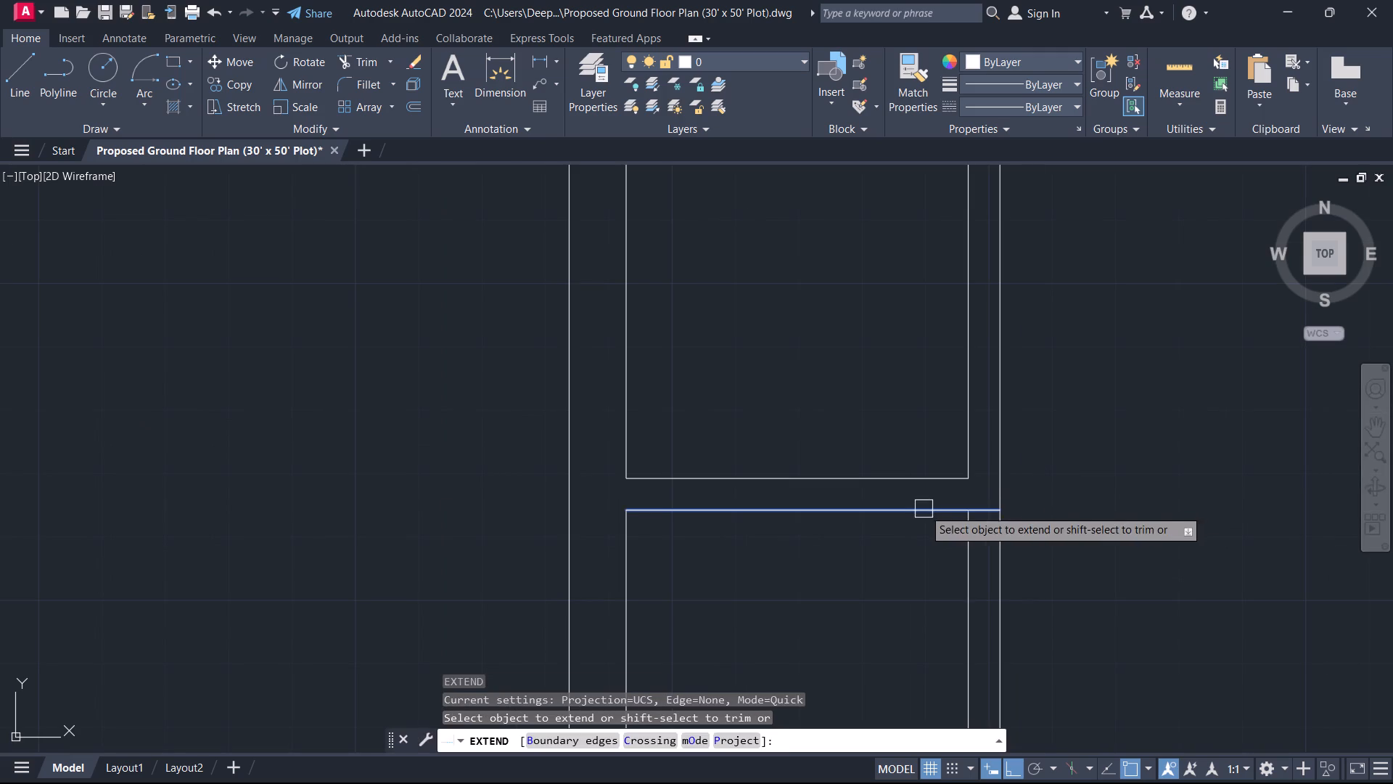
pyautogui.click(922, 510)
pyautogui.press('Escape')
# Offset the lower 5" cross wall's south line 3' to the south.
pyautogui.scroll(-3, 891, 551)
pyautogui.middleClick(891, 551)
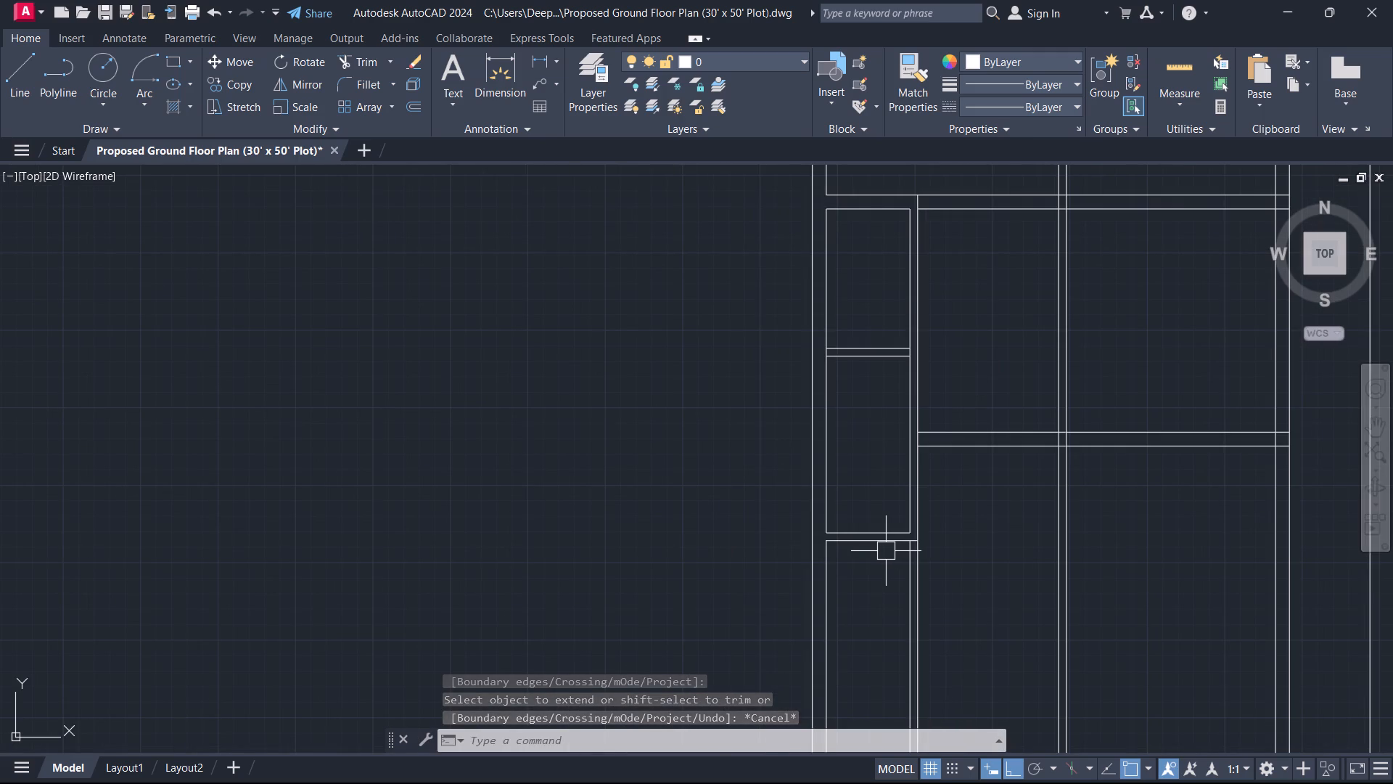
pyautogui.moveTo(887, 566); pyautogui.dragTo(950, 541, button='middle')
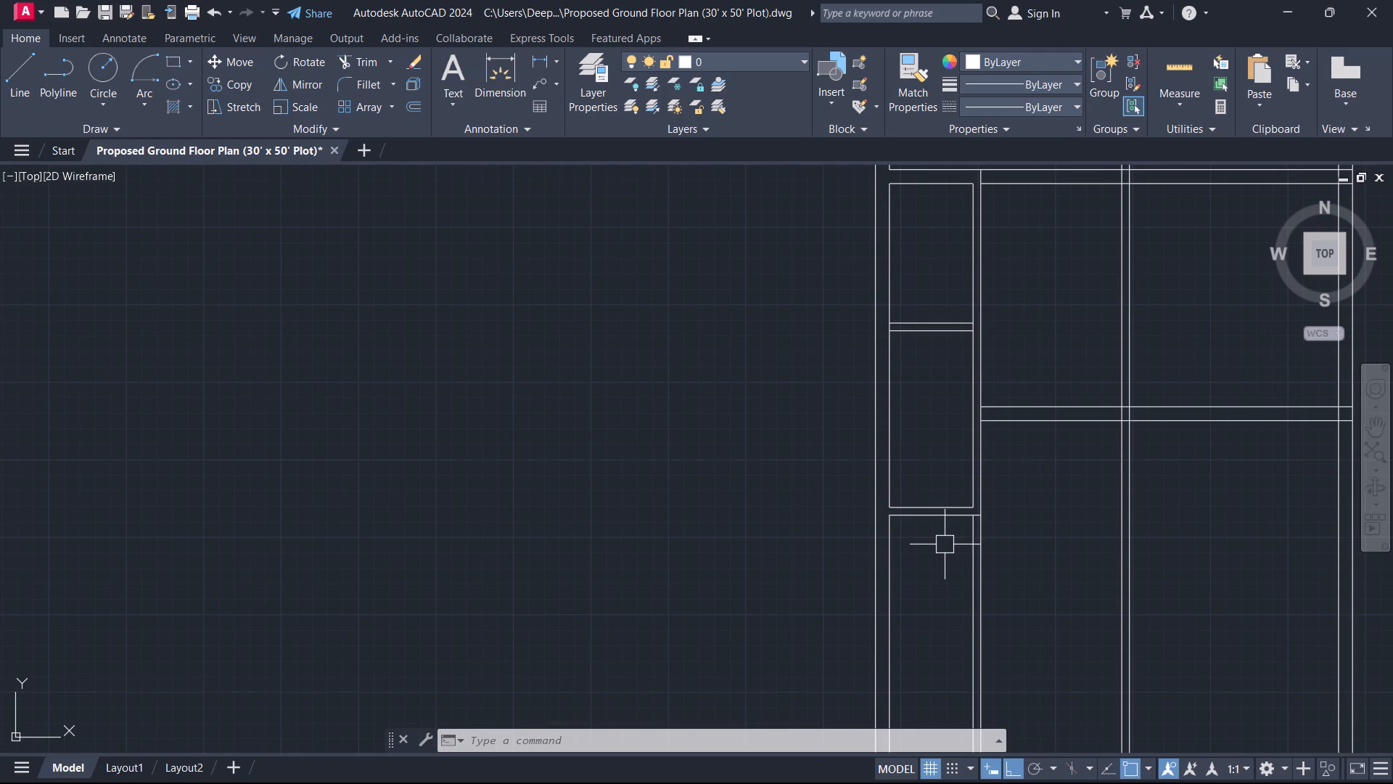
pyautogui.write('o')
pyautogui.press('space')
pyautogui.press('3')
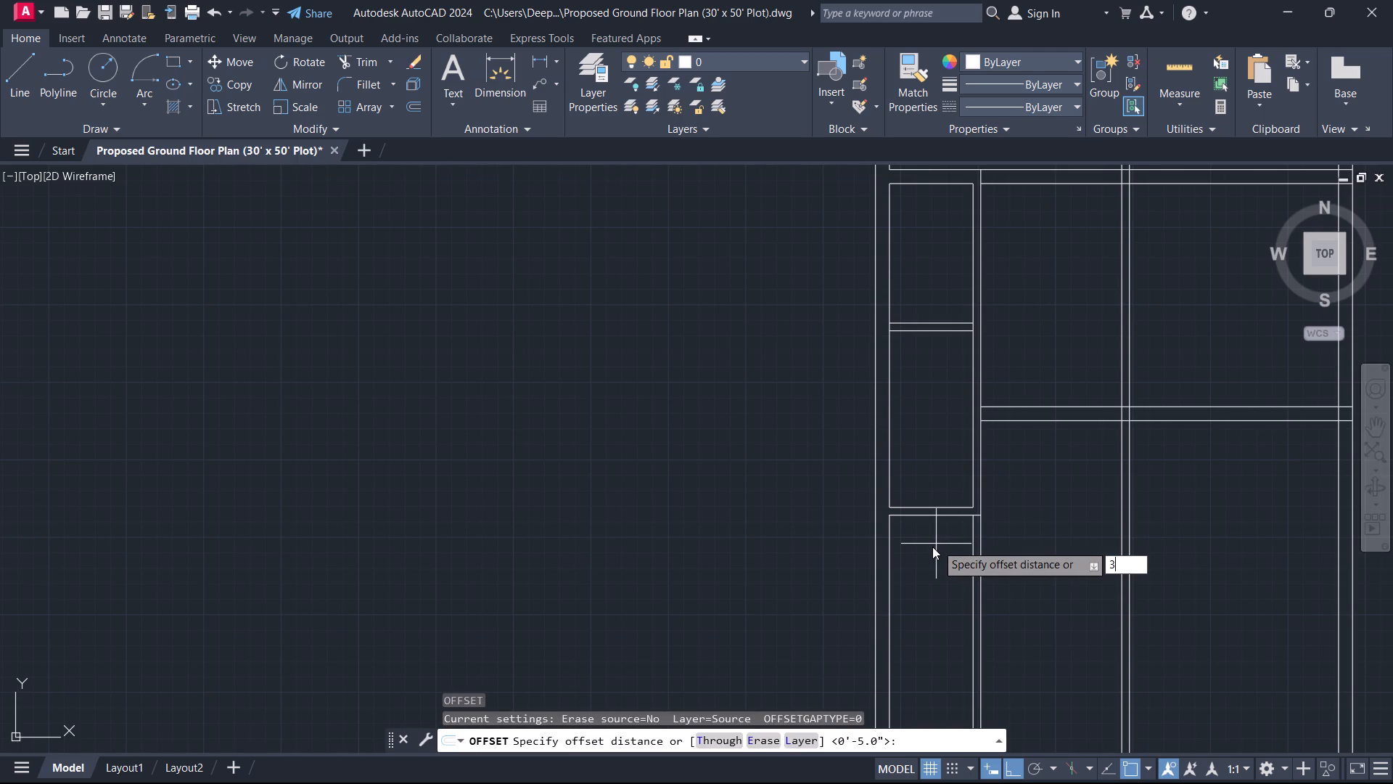
pyautogui.press("'")
pyautogui.press('Return')
pyautogui.scroll(1, 946, 514)
pyautogui.click(935, 520)
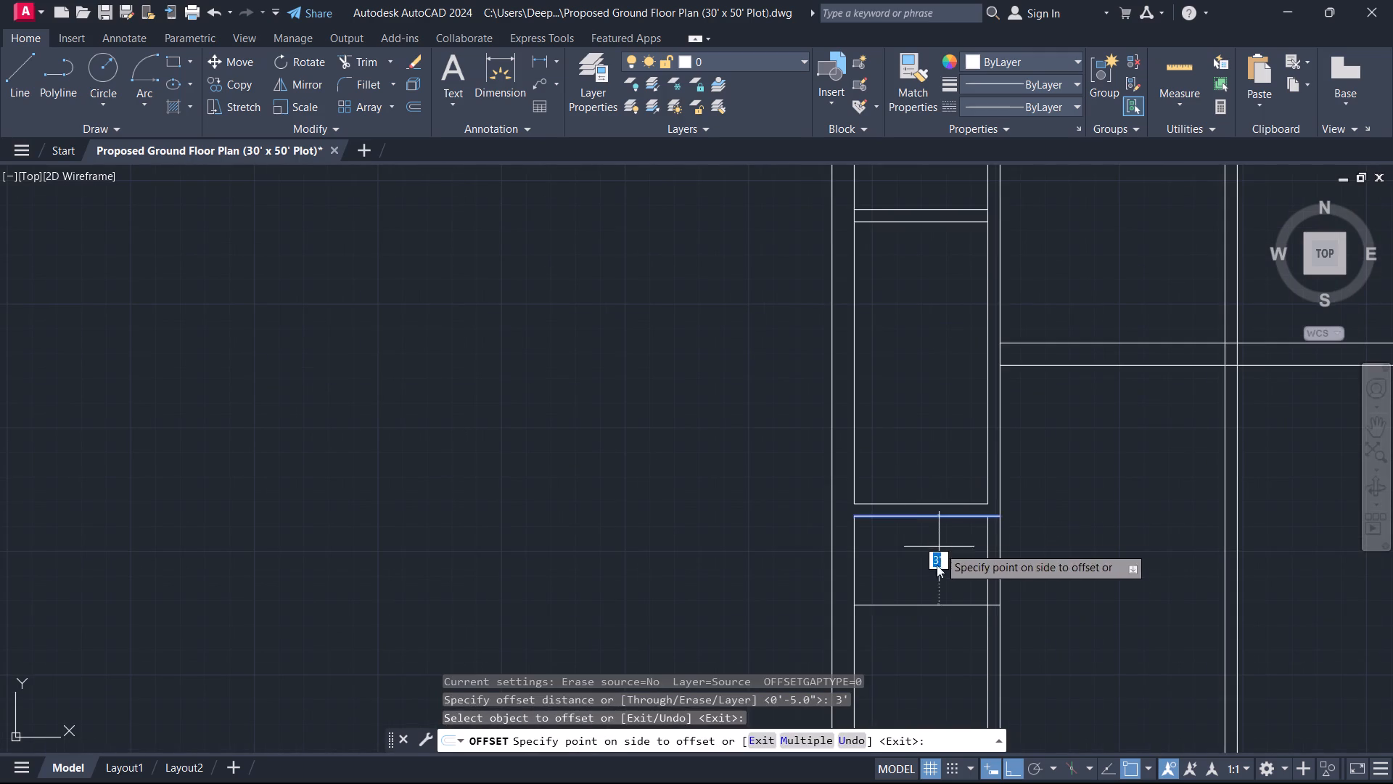
pyautogui.click(936, 568)
pyautogui.press('Escape')
# Trim the vertical partition's lines across the 3' opening and the 3' offset line west of the partition.
pyautogui.write('tr')
pyautogui.press('space')
pyautogui.click(936, 568)
pyautogui.click(1040, 568)
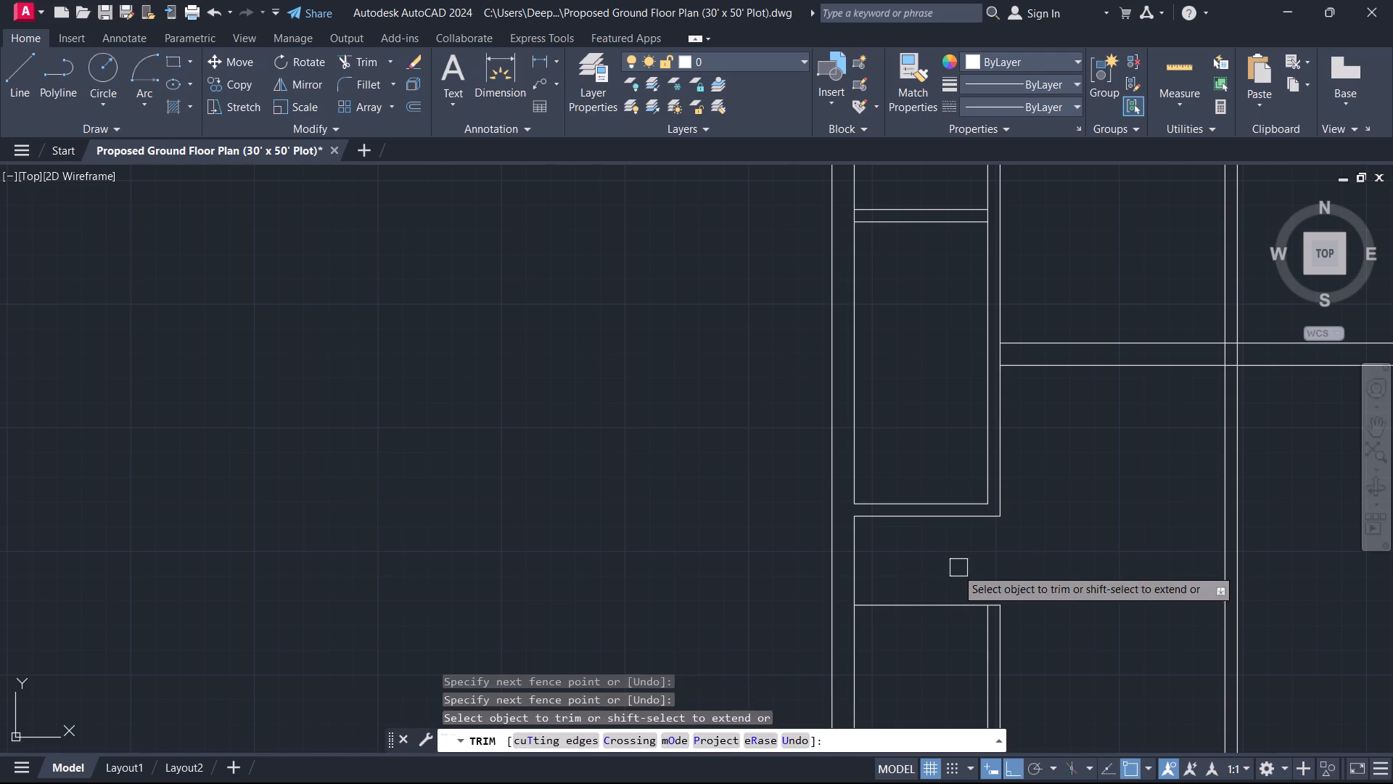
pyautogui.click(945, 569)
pyautogui.click(911, 648)
pyautogui.press('Escape')
# Offset the lower 5" cross wall's south line 5'3" to the south.
pyautogui.moveTo(941, 626); pyautogui.dragTo(982, 559, button='middle')
pyautogui.press('o')
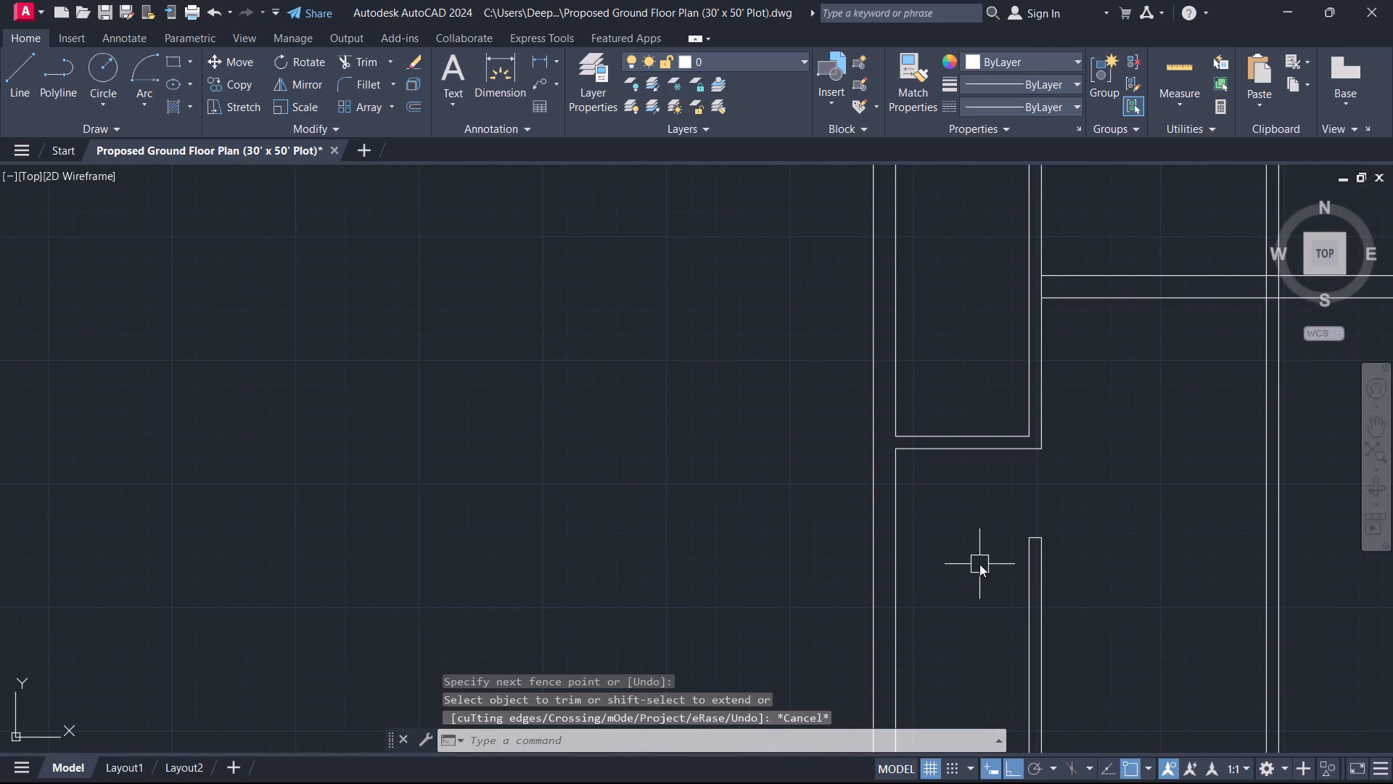
pyautogui.press('space')
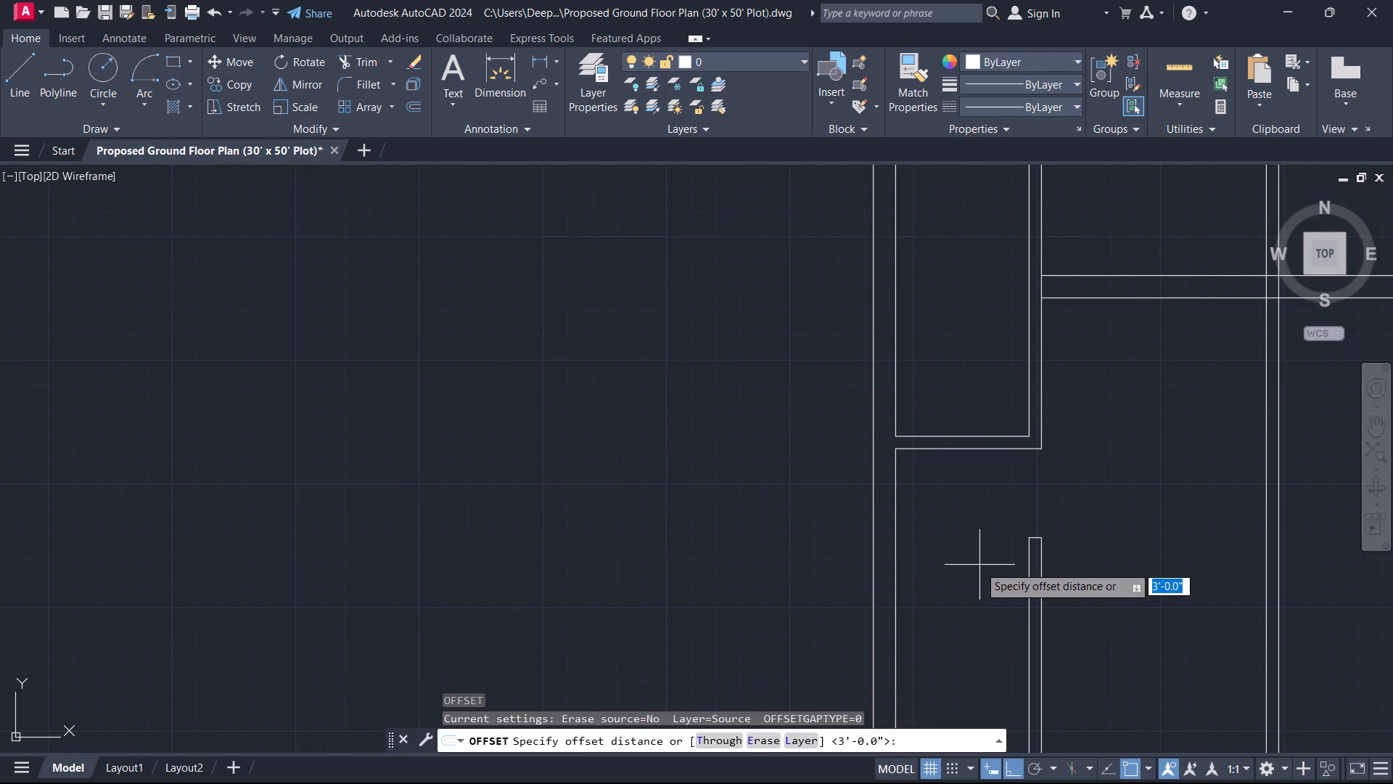
pyautogui.write("5'3")
pyautogui.press('Return')
pyautogui.click(983, 452)
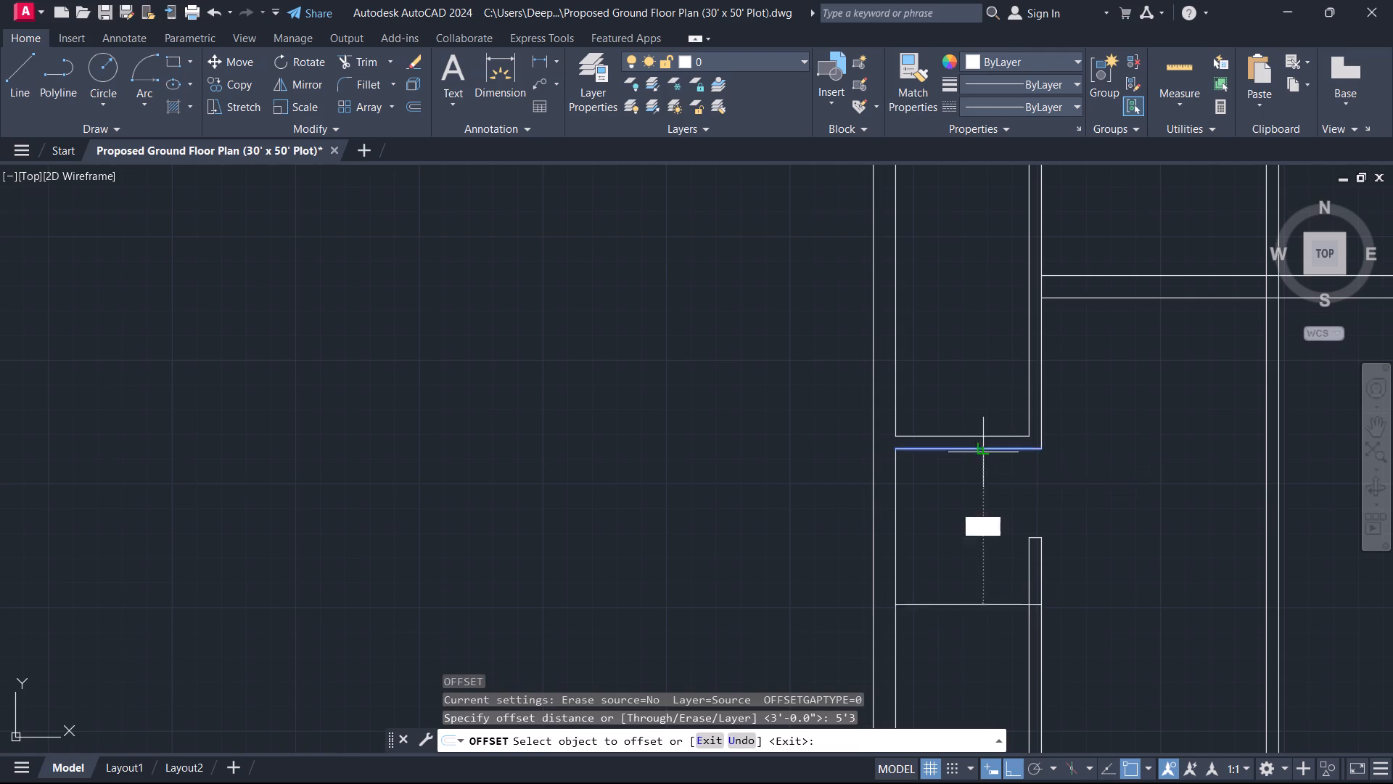
pyautogui.click(968, 523)
pyautogui.press('Escape')
# Offset the horizontal line 5'3" below the 5" cross wall by 9" to the south.
pyautogui.write('o')
pyautogui.press('space')
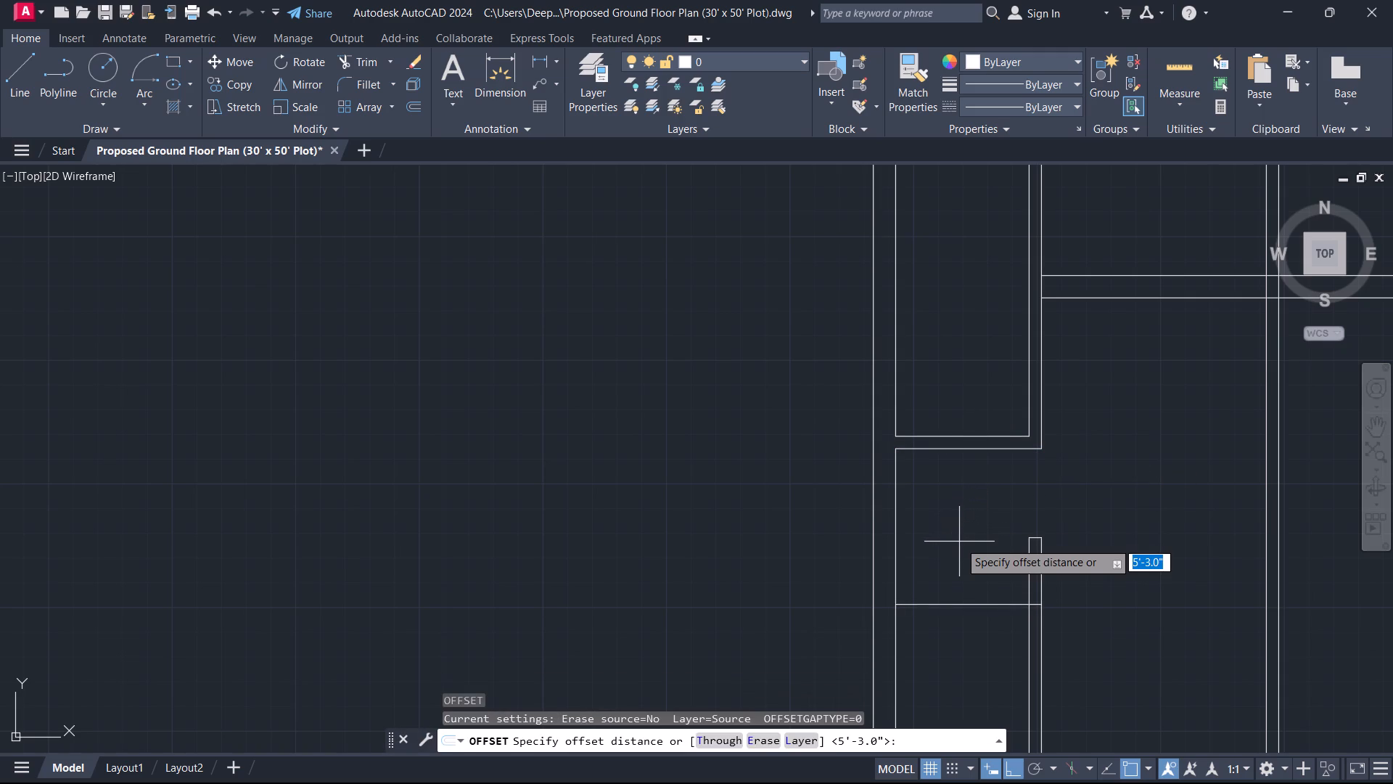
pyautogui.press('9')
pyautogui.press('Return')
pyautogui.click(960, 597)
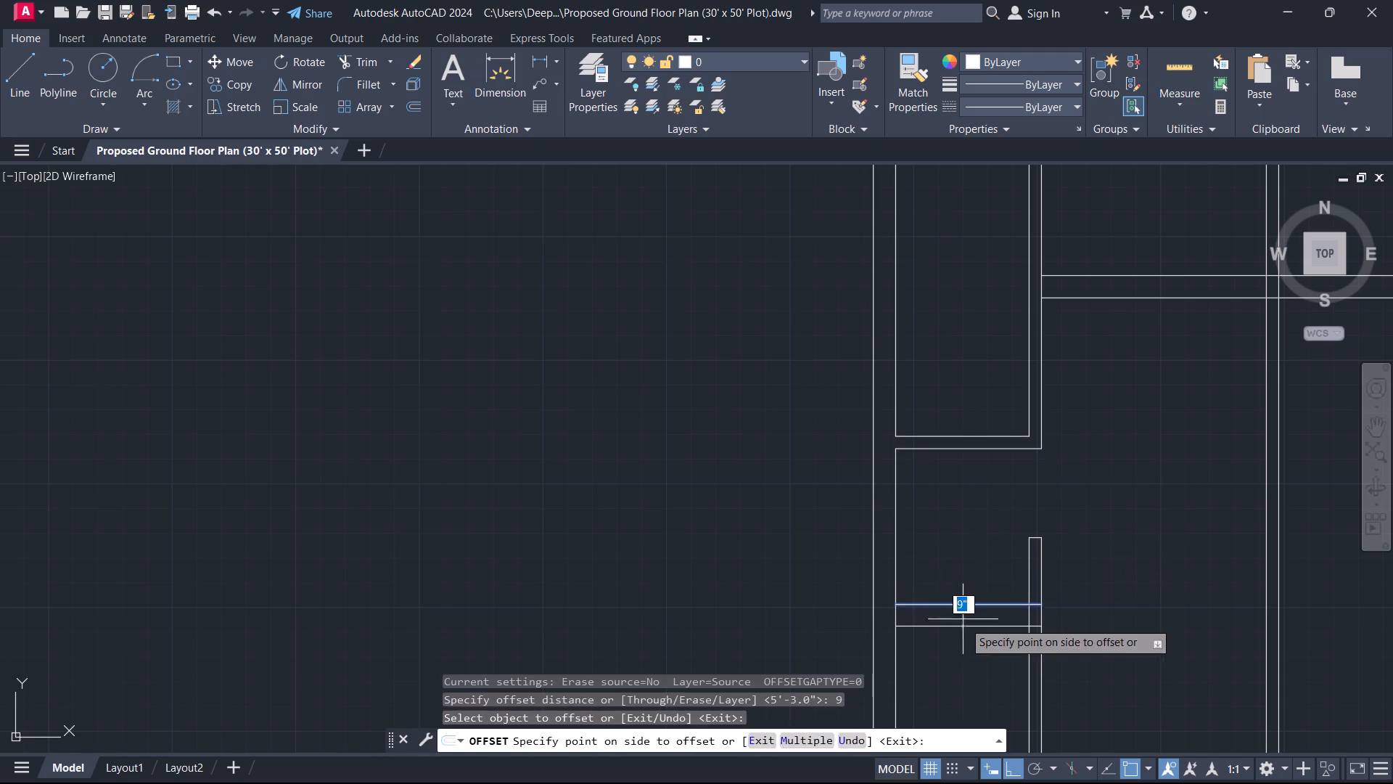
pyautogui.click(965, 640)
pyautogui.press('Escape')
pyautogui.moveTo(961, 641); pyautogui.dragTo(1025, 471, button='middle')
pyautogui.scroll(1, 998, 446)
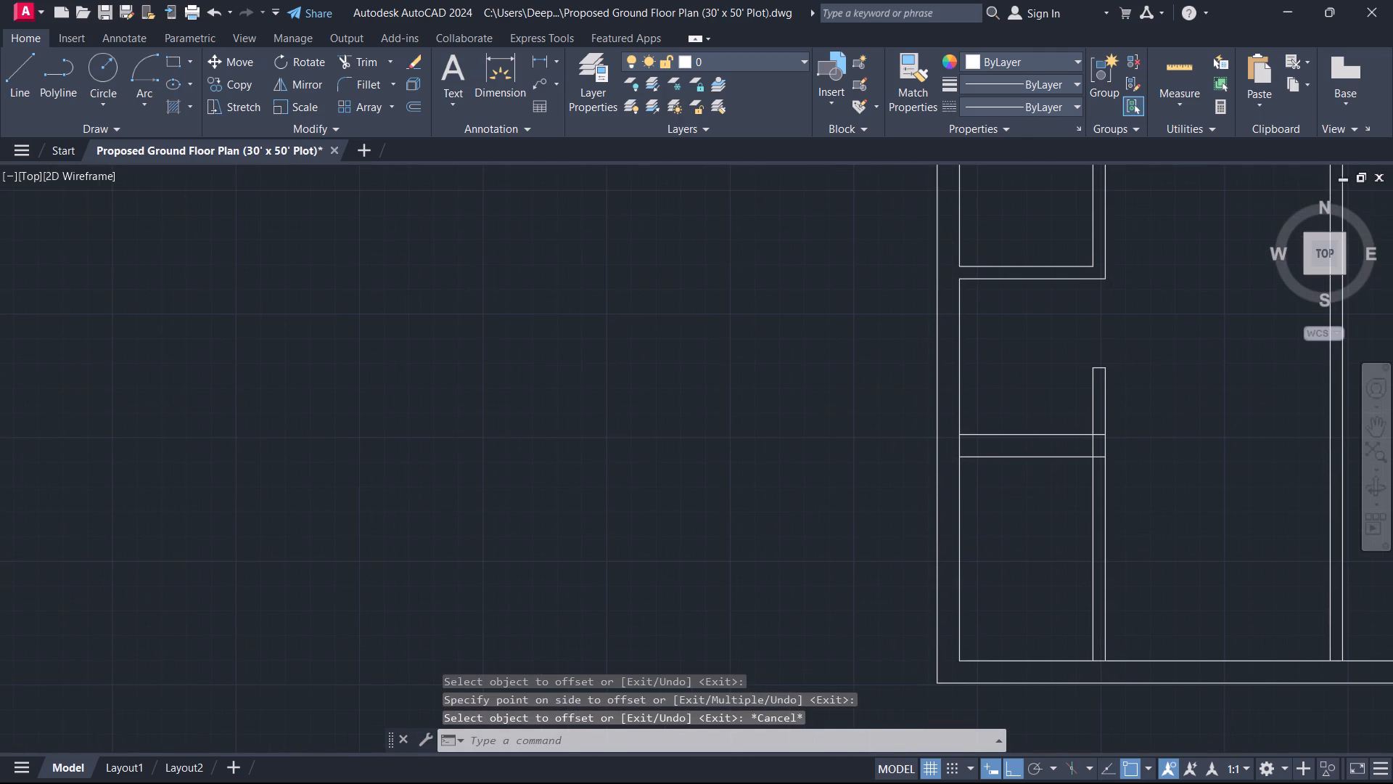
# Trim the west wall's inner line between the two lines of the new 9" horizontal wall.
pyautogui.scroll(-1, 998, 446)
pyautogui.write('tr')
pyautogui.press('space')
pyautogui.scroll(2, 998, 446)
pyautogui.click(949, 454)
pyautogui.click(883, 450)
pyautogui.press('Escape')
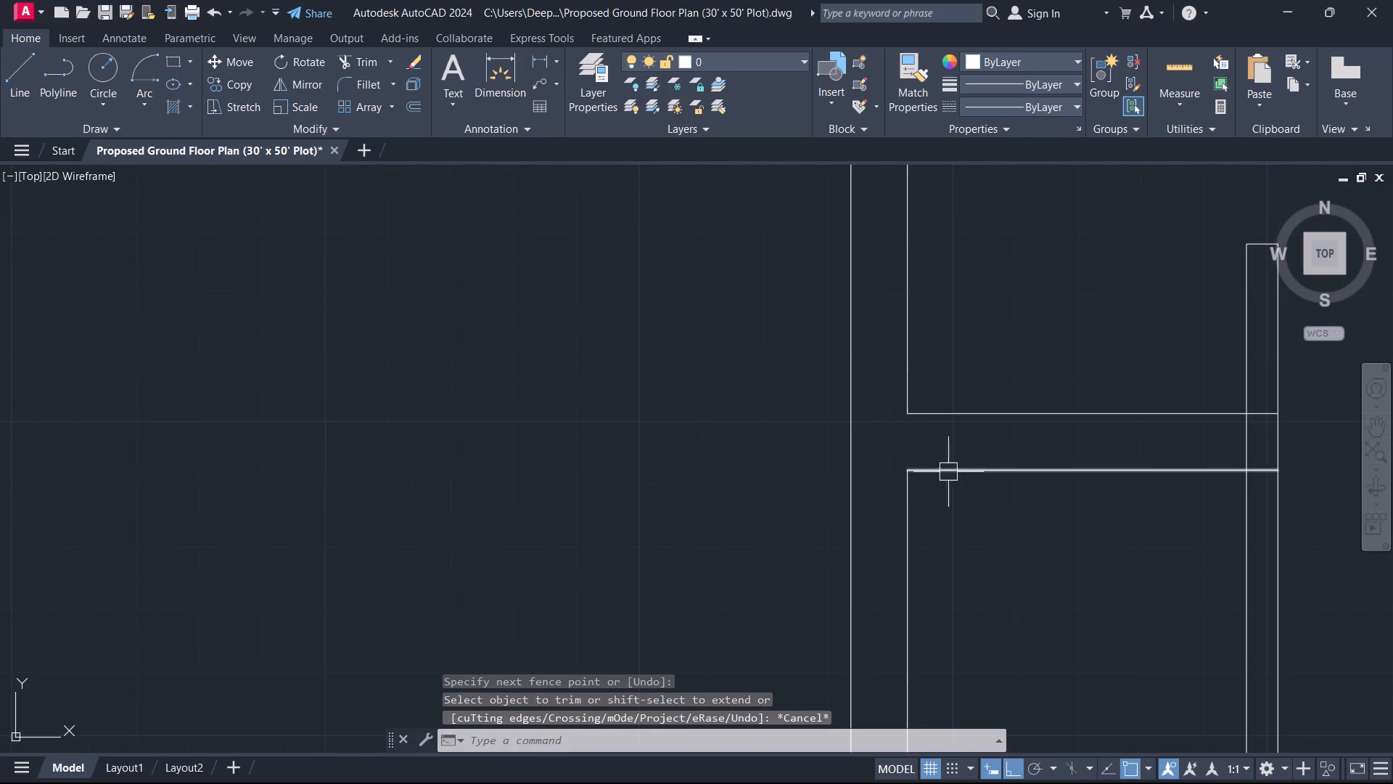
# Extend the south line of the 9" horizontal wall west to the outer line of the west wall.
pyautogui.scroll(-2, 957, 474)
pyautogui.moveTo(958, 474); pyautogui.dragTo(944, 511, button='middle')
pyautogui.press('e')
pyautogui.press('x')
pyautogui.press('space')
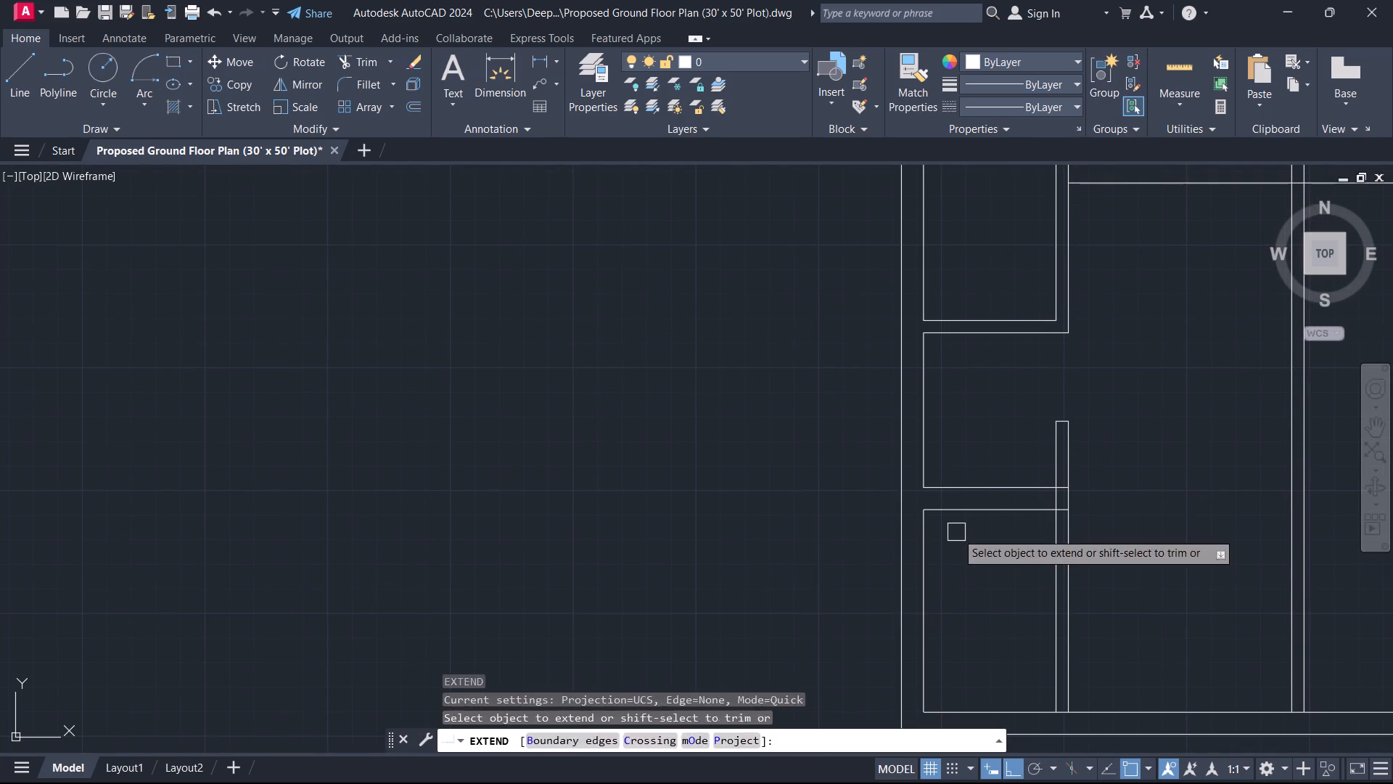
pyautogui.click(956, 532)
pyautogui.click(942, 499)
pyautogui.press('Escape')
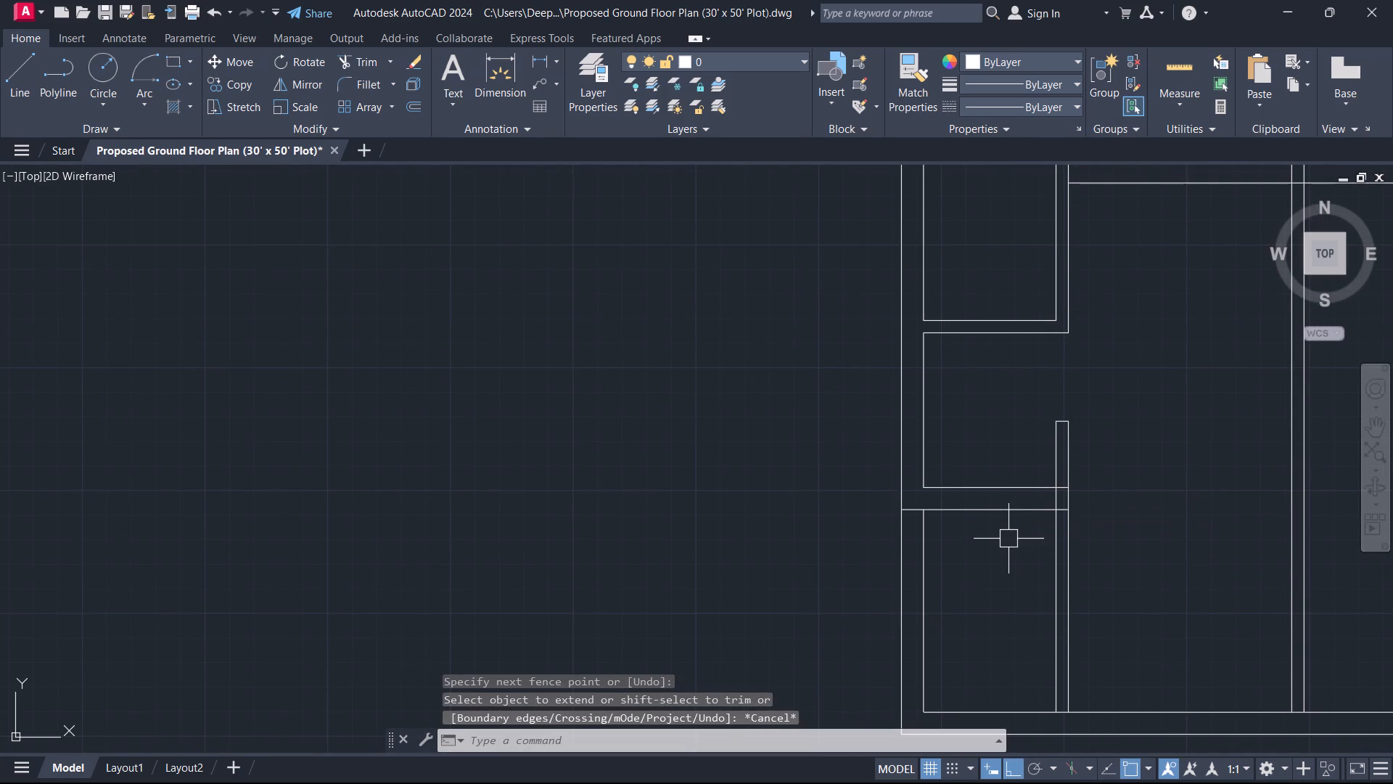
# Trim the vertical partition's west line inside the 9" wall and the wall's north line across the partition.
pyautogui.scroll(2, 1032, 510)
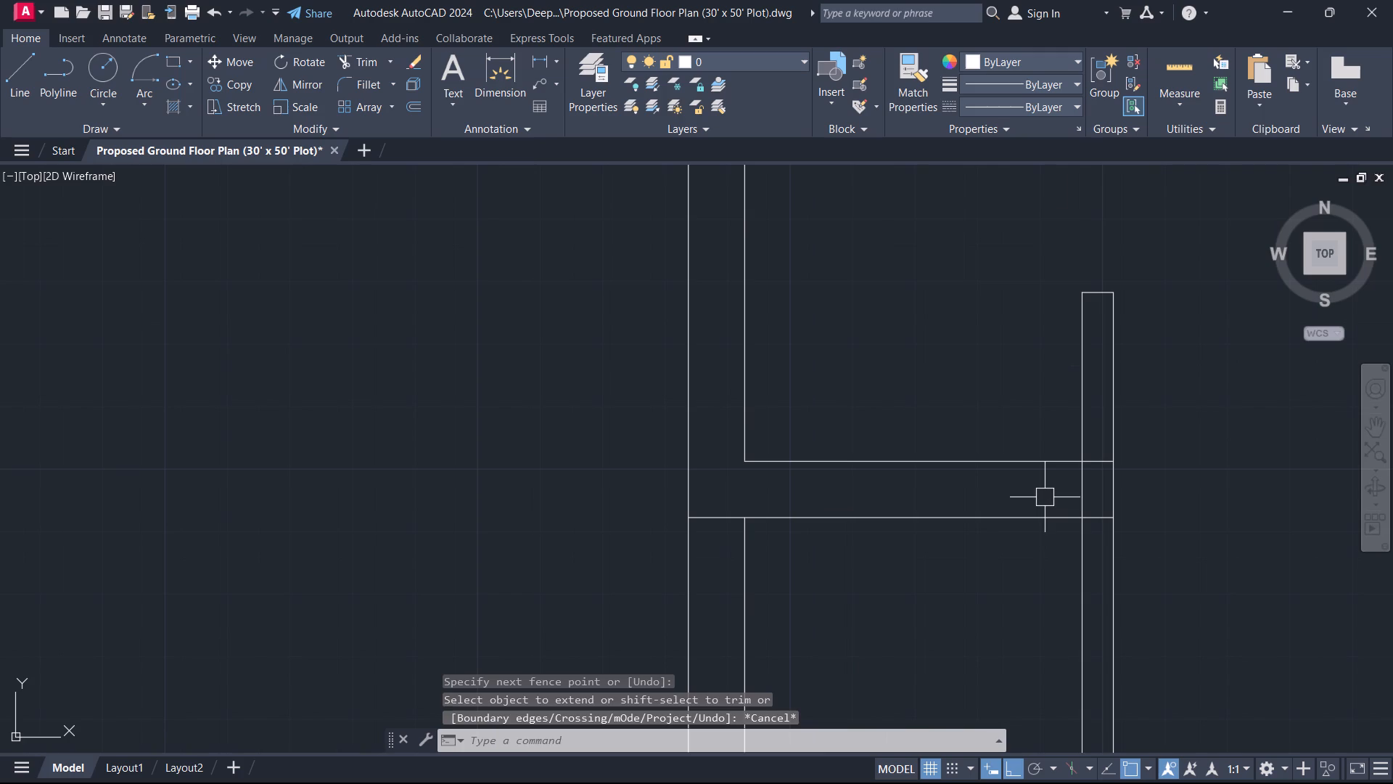
pyautogui.write('tr')
pyautogui.press('space')
pyautogui.scroll(1, 1045, 497)
pyautogui.click(1045, 497)
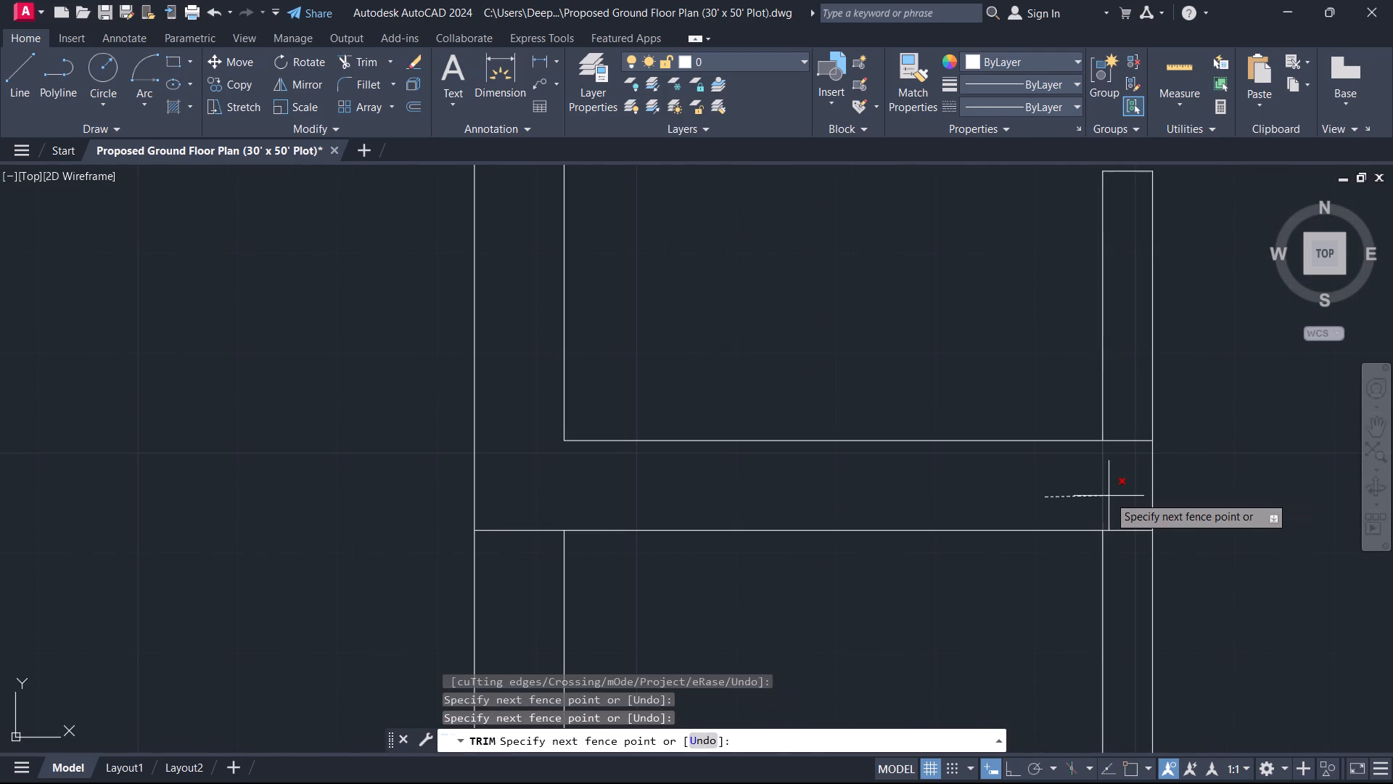
pyautogui.click(1109, 496)
pyautogui.click(1113, 484)
pyautogui.click(1114, 412)
pyautogui.press('Escape')
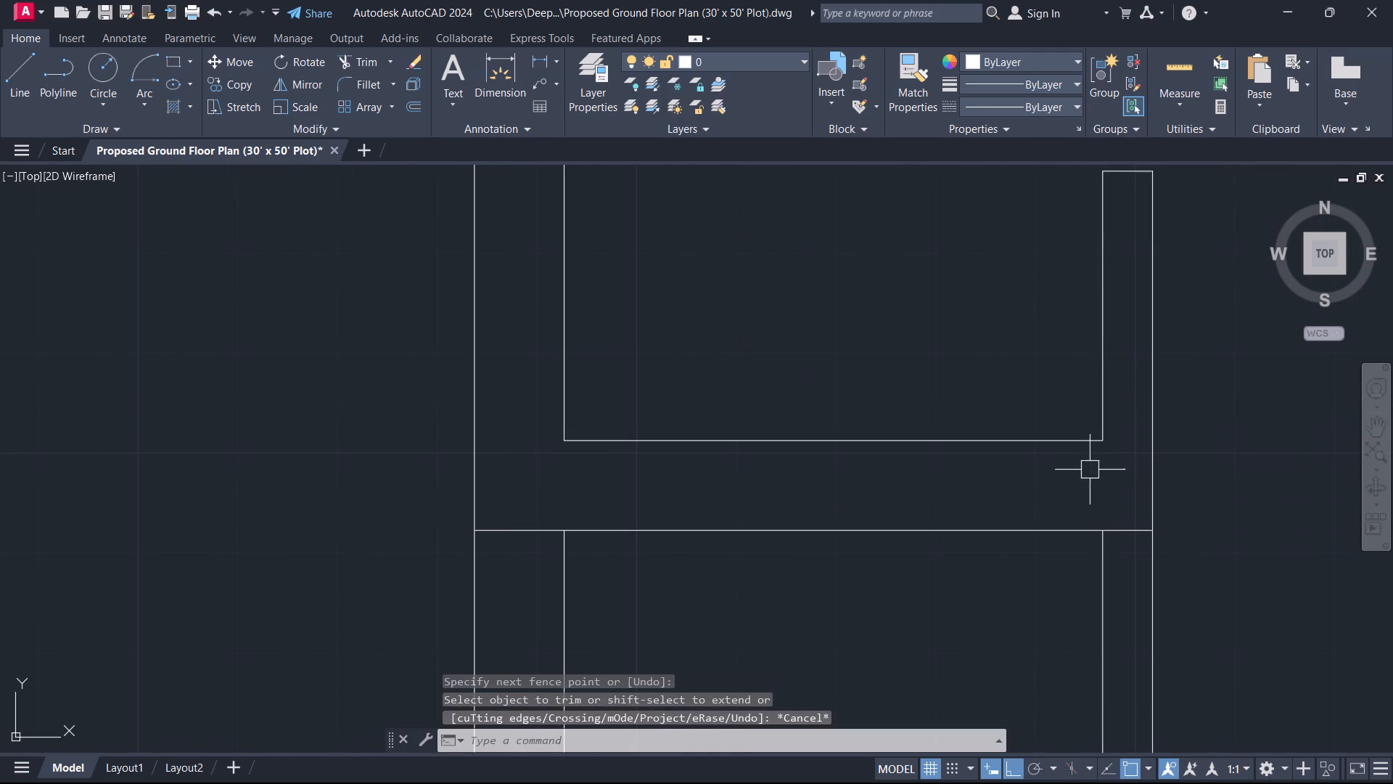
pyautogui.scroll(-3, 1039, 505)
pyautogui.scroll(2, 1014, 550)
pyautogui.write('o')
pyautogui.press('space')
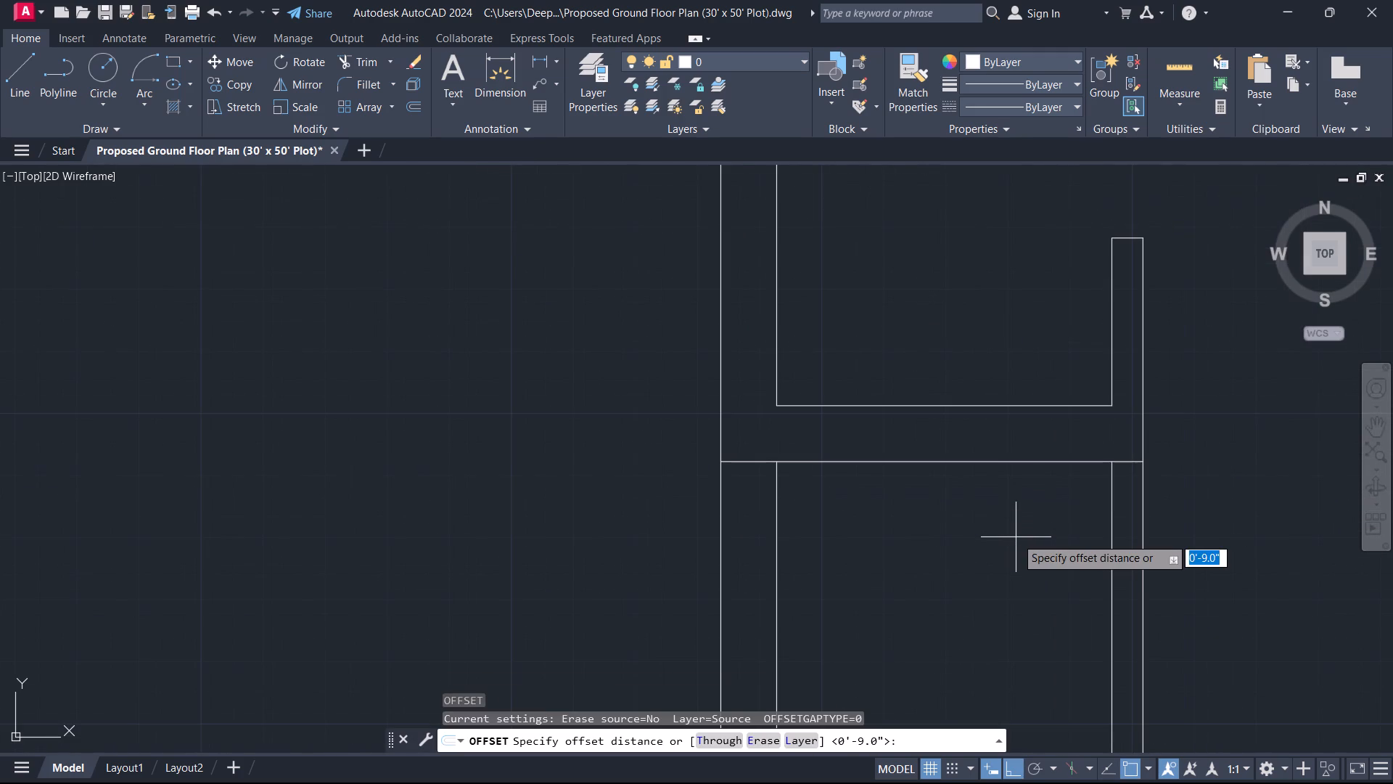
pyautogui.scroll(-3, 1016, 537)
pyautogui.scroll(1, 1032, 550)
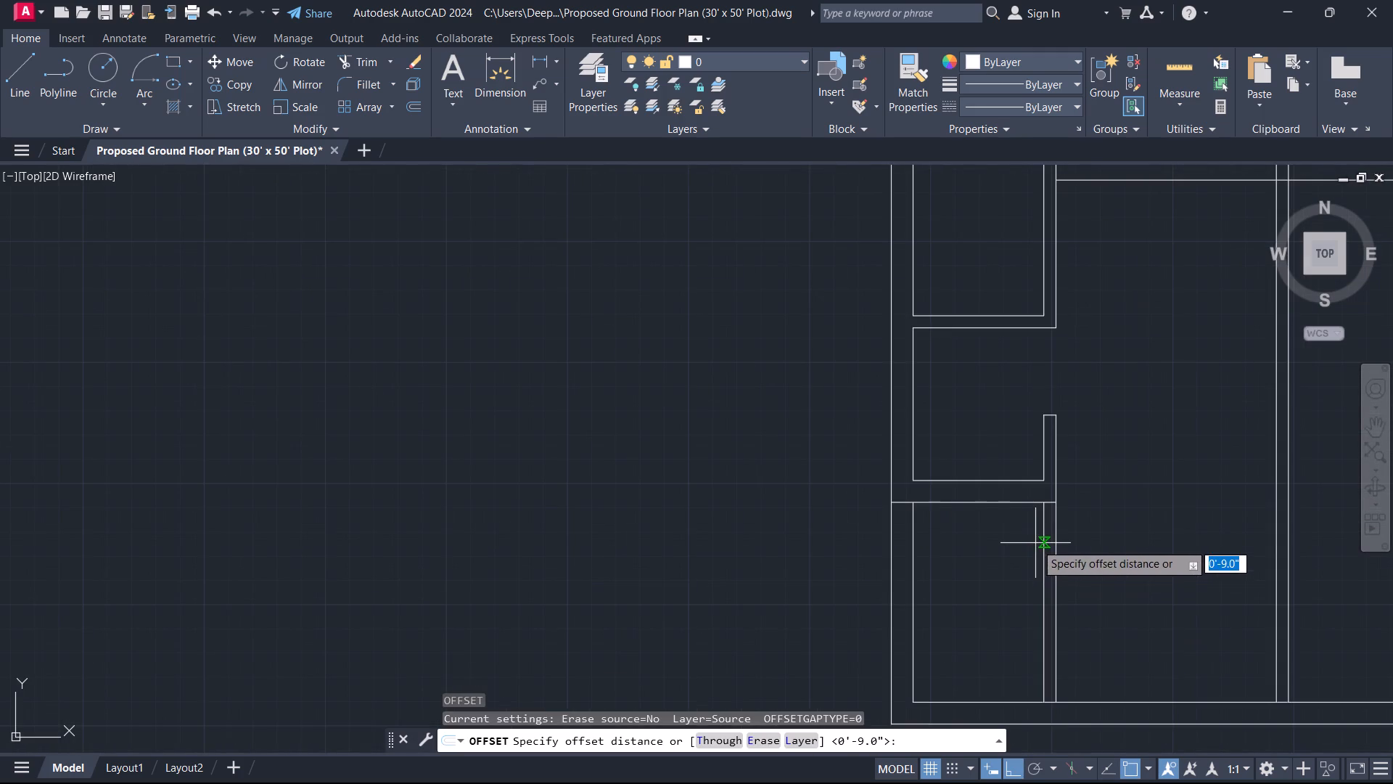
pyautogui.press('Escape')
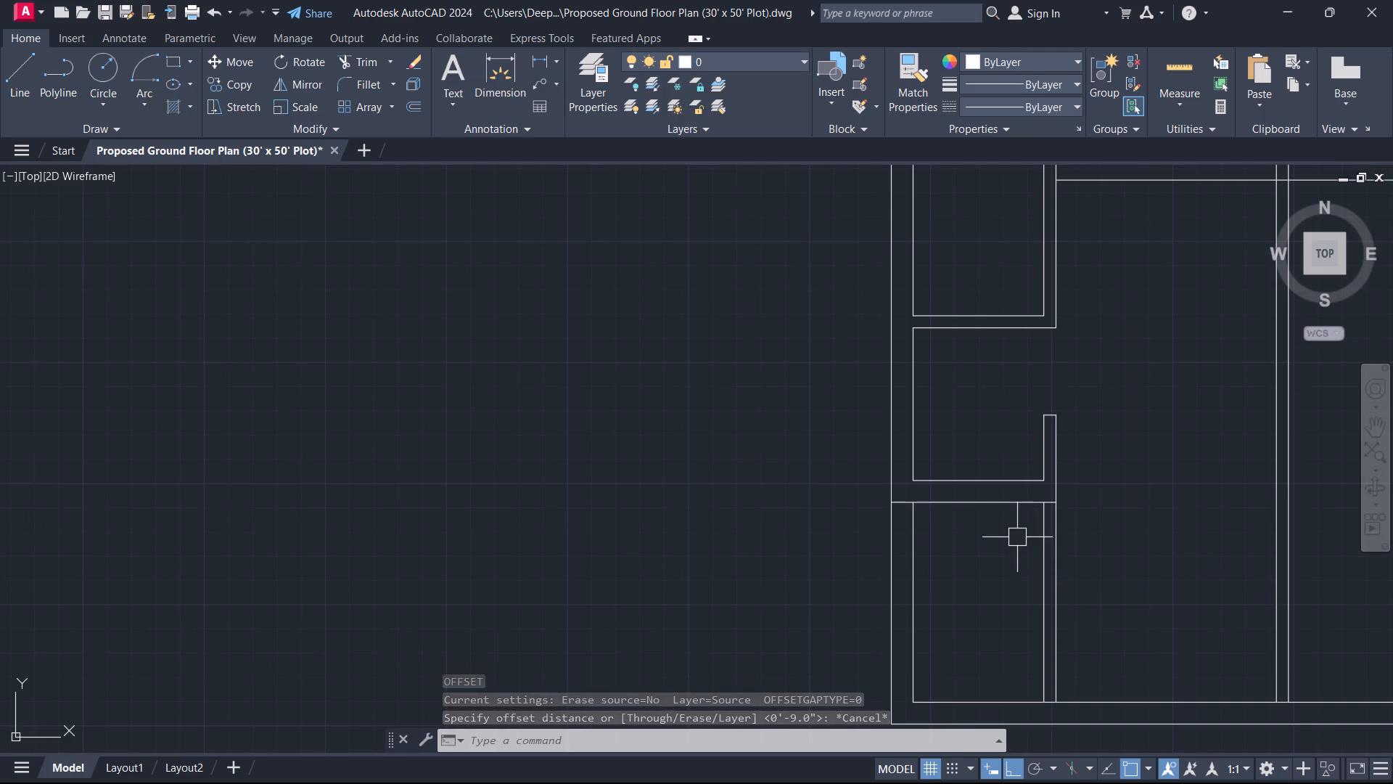
# Extend both lines of the 9" horizontal wall east to the nearest full-height vertical wall.
pyautogui.moveTo(1017, 537); pyautogui.dragTo(1008, 536, button='middle')
pyautogui.scroll(1, 1008, 536)
pyautogui.moveTo(1012, 532); pyautogui.dragTo(993, 561, button='middle')
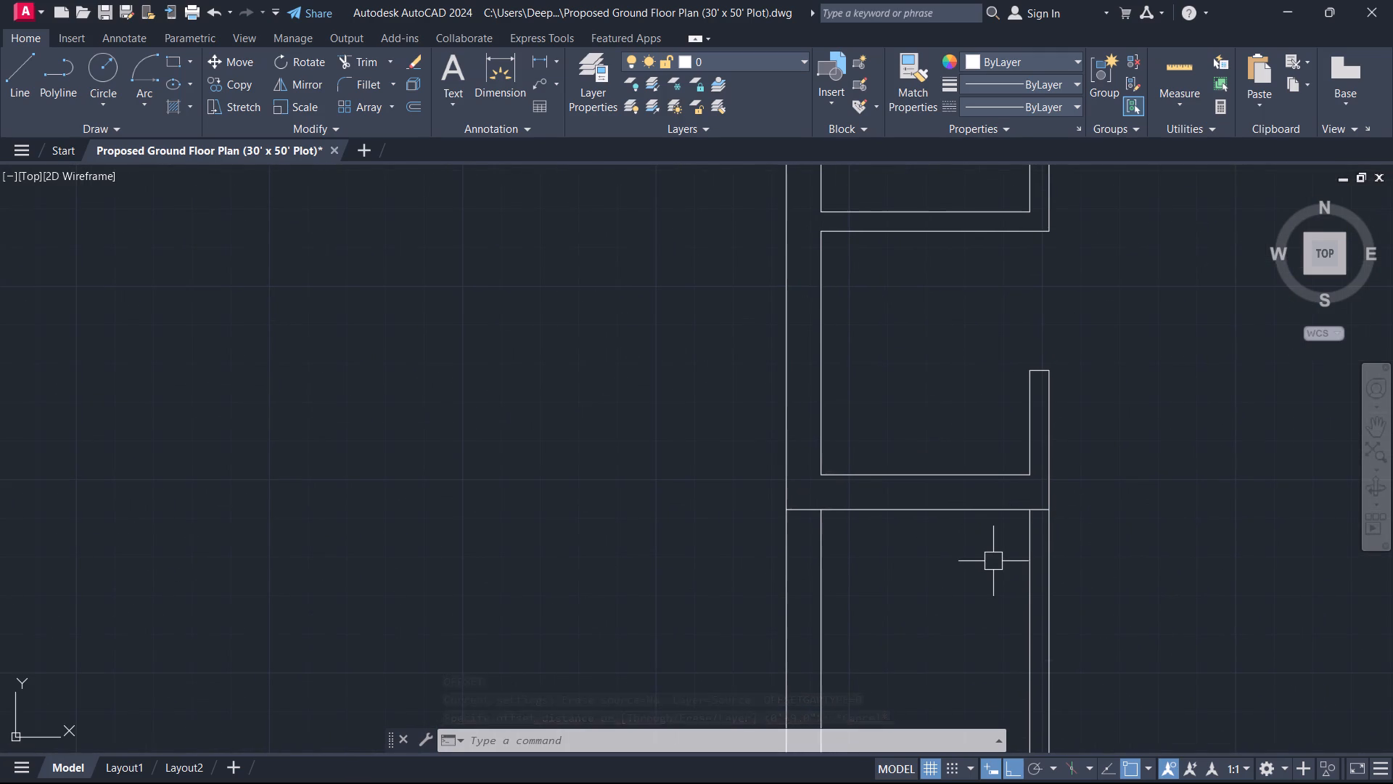
pyautogui.write('ex')
pyautogui.press('space')
pyautogui.press('space')
pyautogui.click(978, 473)
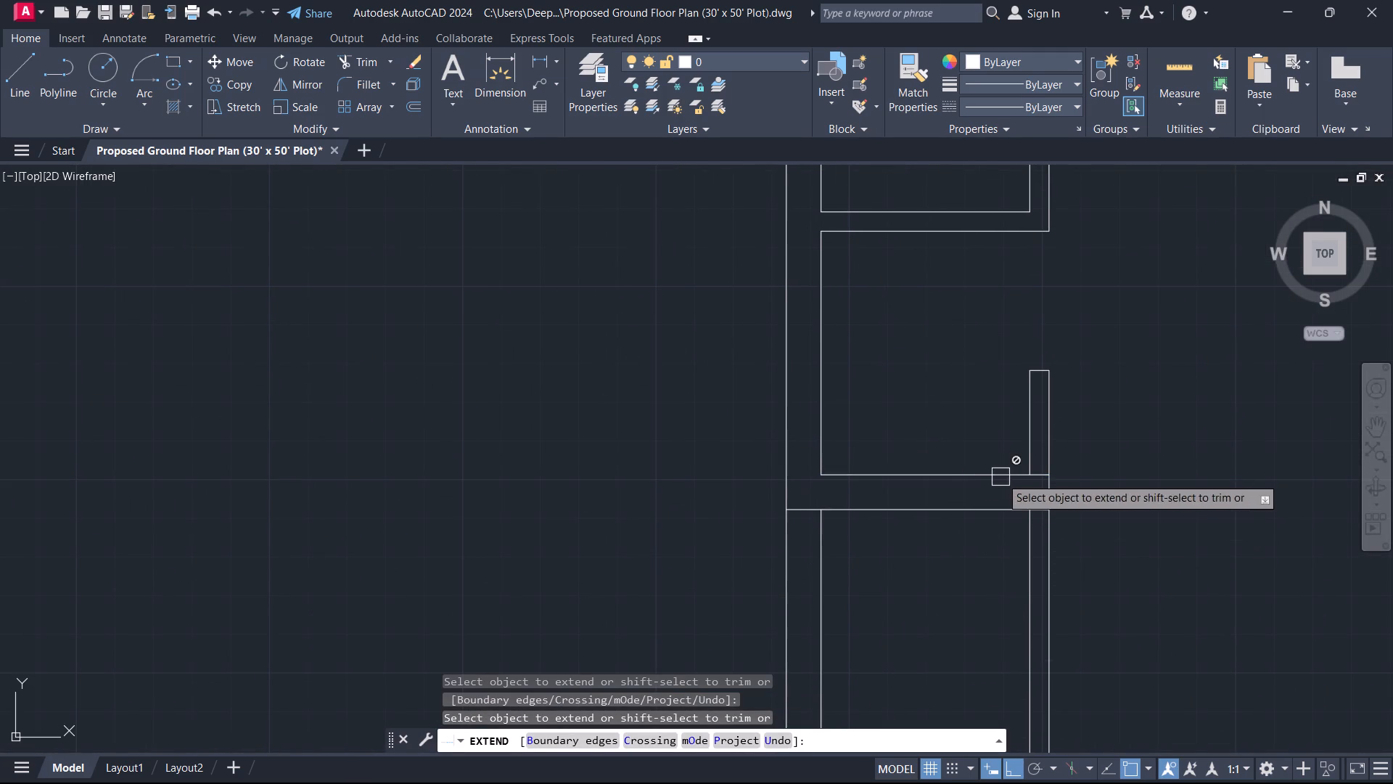
pyautogui.scroll(-2, 1004, 475)
pyautogui.moveTo(966, 465); pyautogui.dragTo(958, 464, button='middle')
pyautogui.click(977, 466)
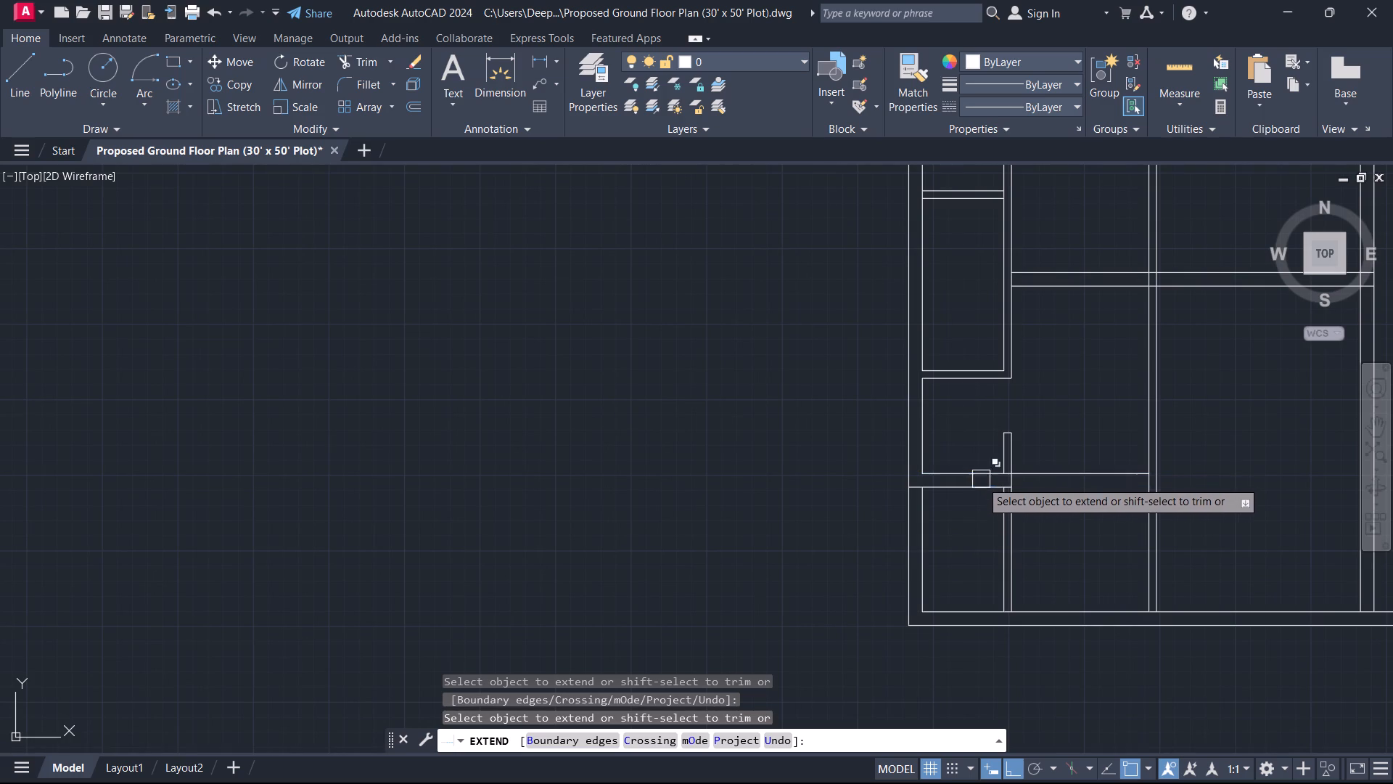
pyautogui.click(974, 486)
pyautogui.scroll(-1, 1089, 517)
pyautogui.moveTo(1086, 518); pyautogui.dragTo(1067, 527, button='middle')
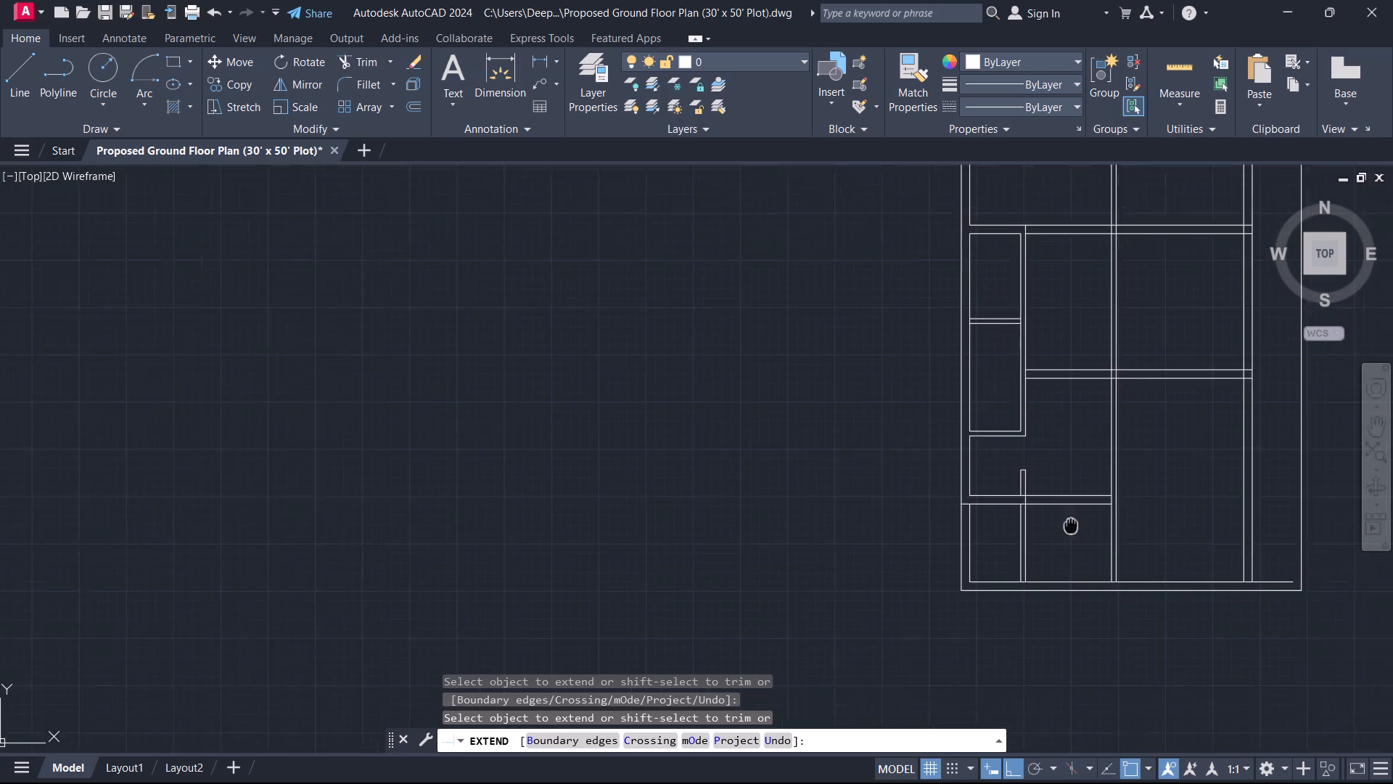
pyautogui.moveTo(1067, 527); pyautogui.dragTo(1014, 560, button='middle')
pyautogui.press('Escape')
# Trim the overlapping lines where the vertical partition crosses the 9" wall to open the junction.
pyautogui.scroll(4, 977, 539)
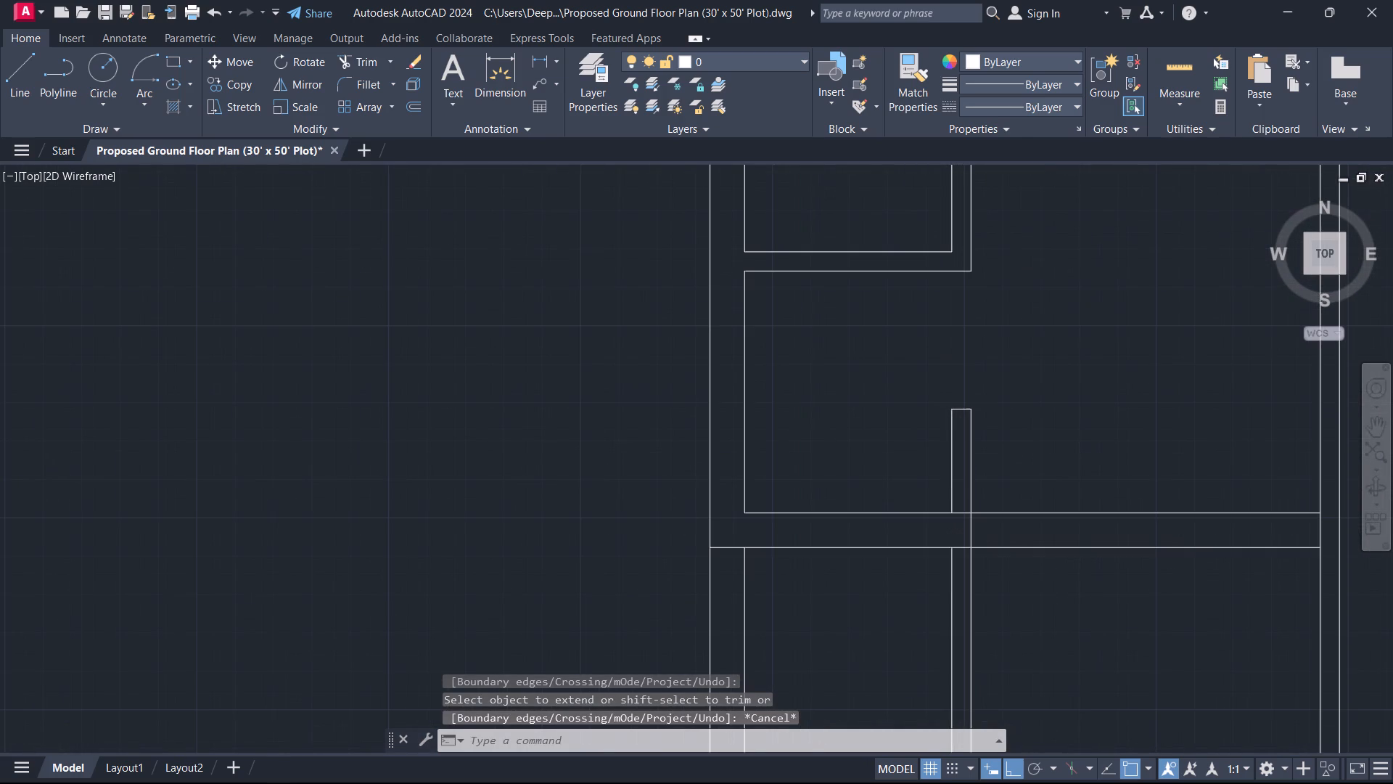
pyautogui.write('tr')
pyautogui.press('space')
pyautogui.scroll(2, 961, 563)
pyautogui.click(970, 568)
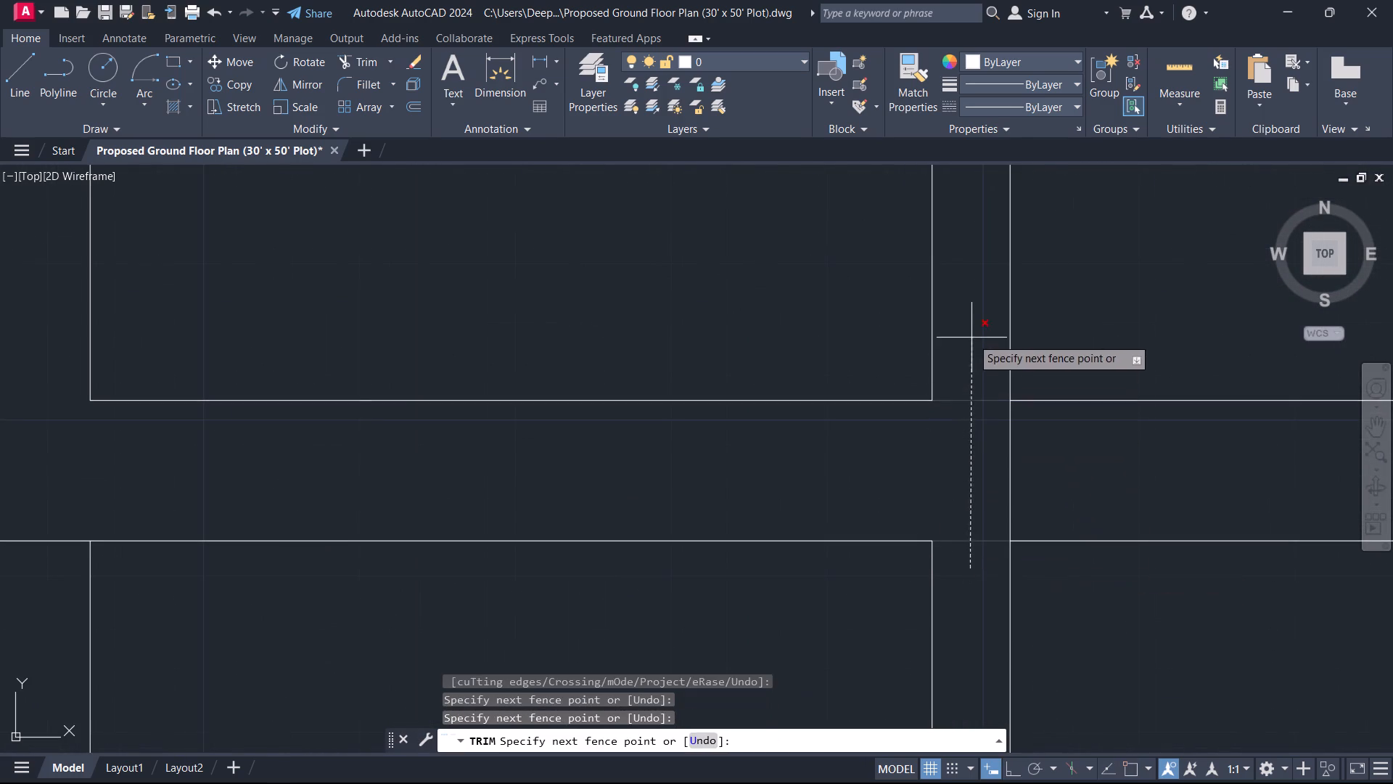
pyautogui.click(971, 338)
pyautogui.press('Escape')
pyautogui.press('space')
pyautogui.click(971, 457)
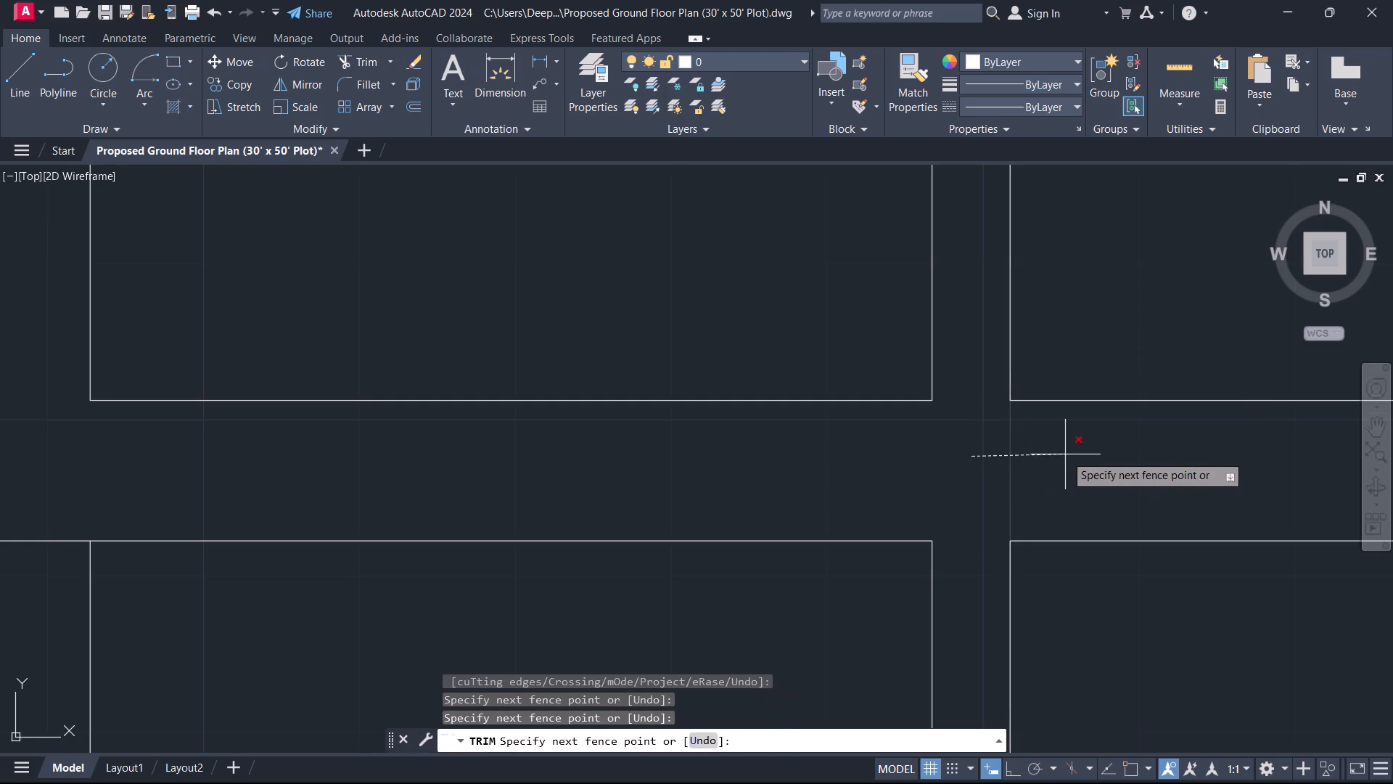
pyautogui.click(1059, 462)
pyautogui.press('Escape')
pyautogui.scroll(-4, 1052, 470)
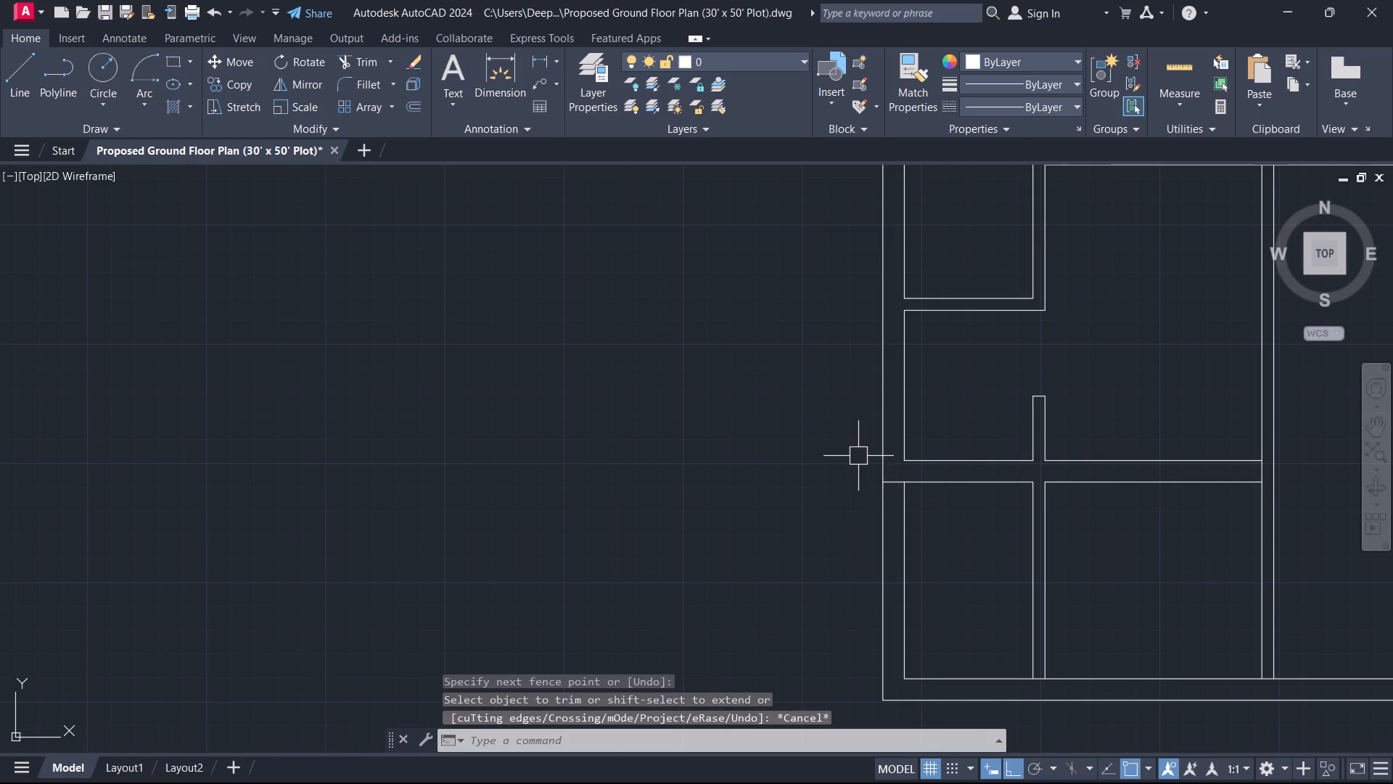
# Delete the vertical partition's two lines south of the 9" horizontal wall.
pyautogui.moveTo(984, 361); pyautogui.dragTo(885, 378, button='middle')
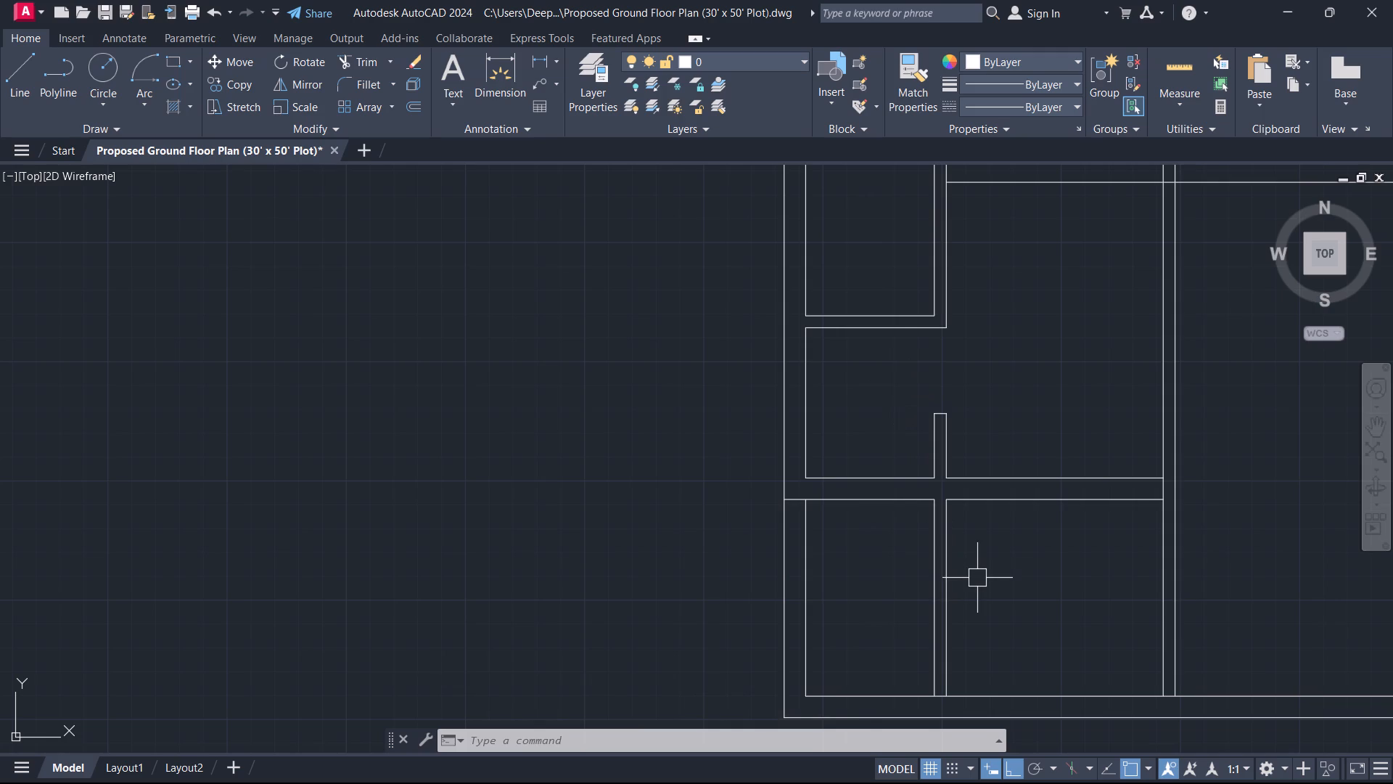
pyautogui.scroll(2, 976, 576)
pyautogui.moveTo(937, 500); pyautogui.dragTo(932, 510)
pyautogui.click(807, 526)
pyautogui.press('Delete')
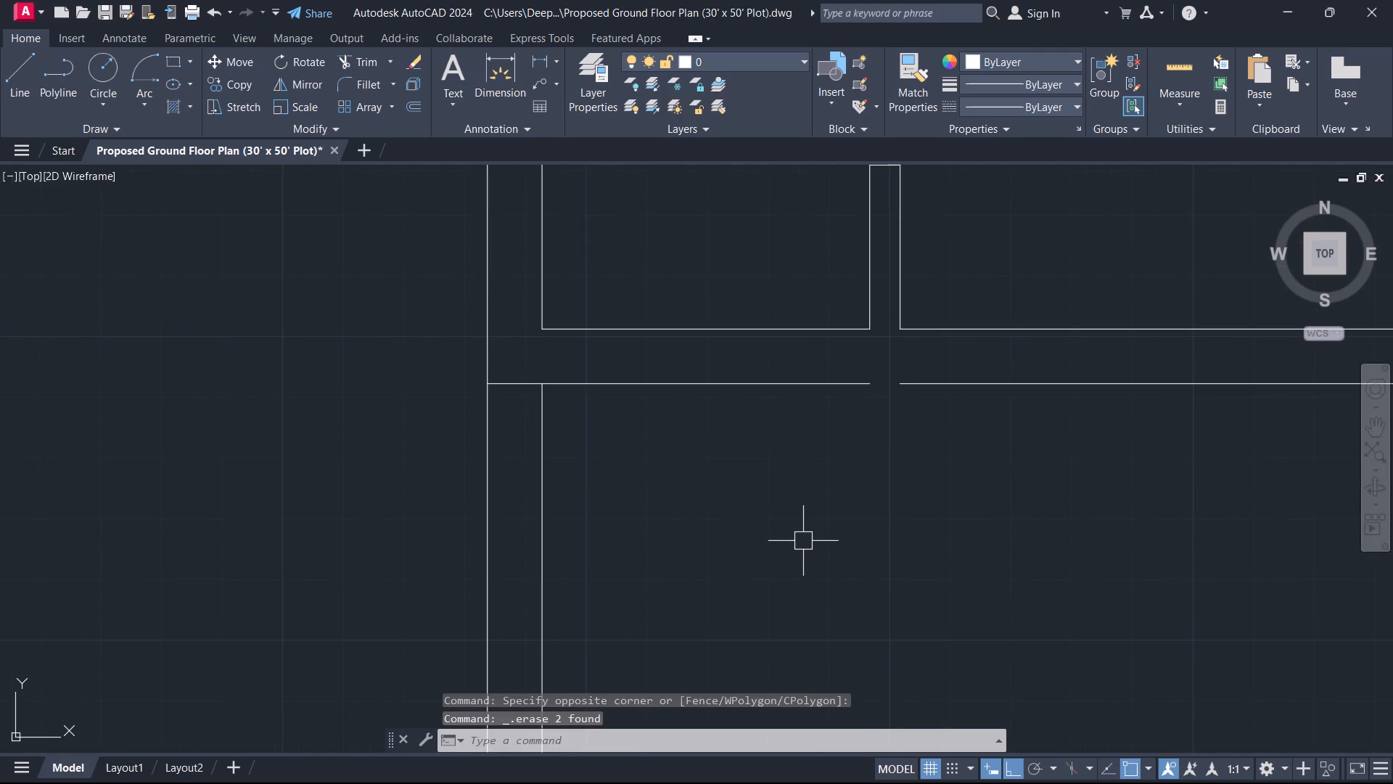
# Close the gap in the 9" wall's south line and join its two segments into one line.
pyautogui.click(844, 385)
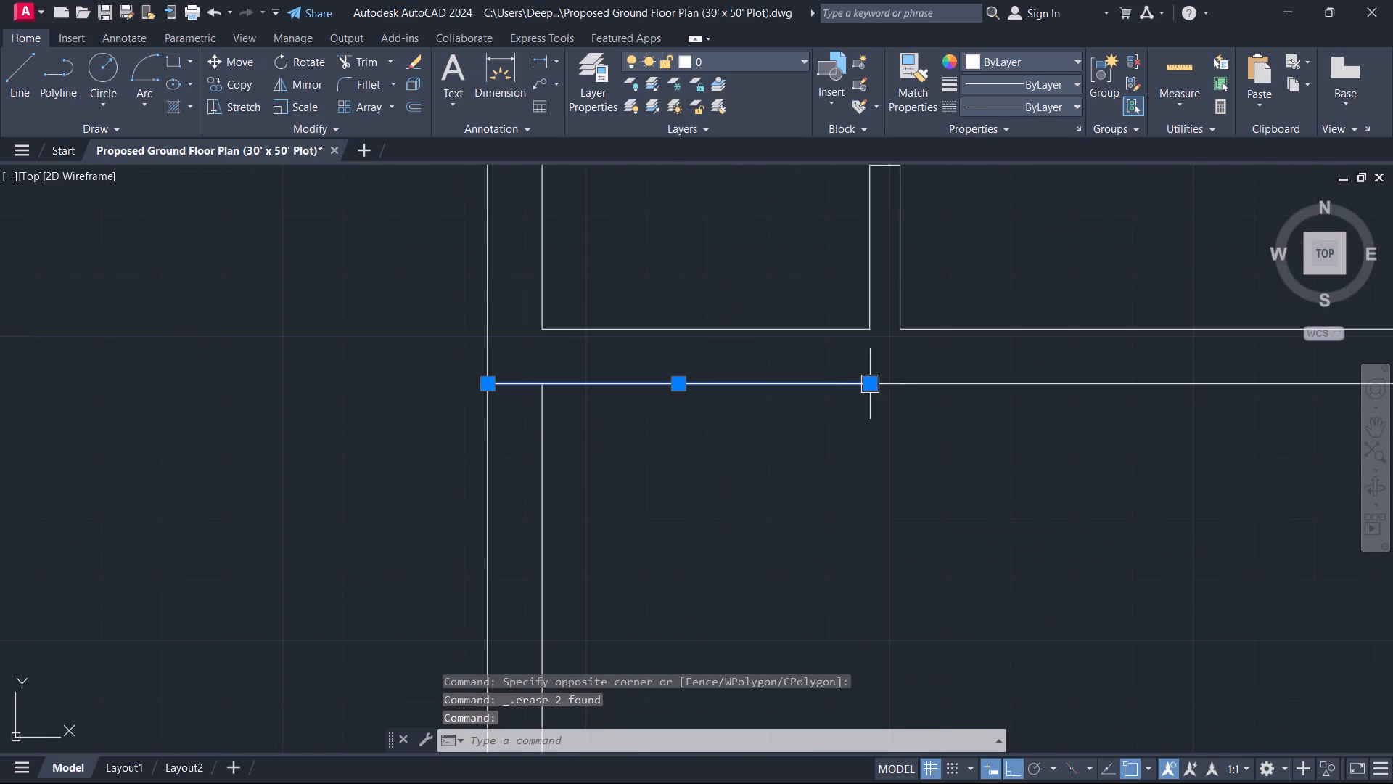
pyautogui.click(866, 385)
pyautogui.click(898, 382)
pyautogui.press('Escape')
pyautogui.moveTo(921, 406); pyautogui.dragTo(907, 396)
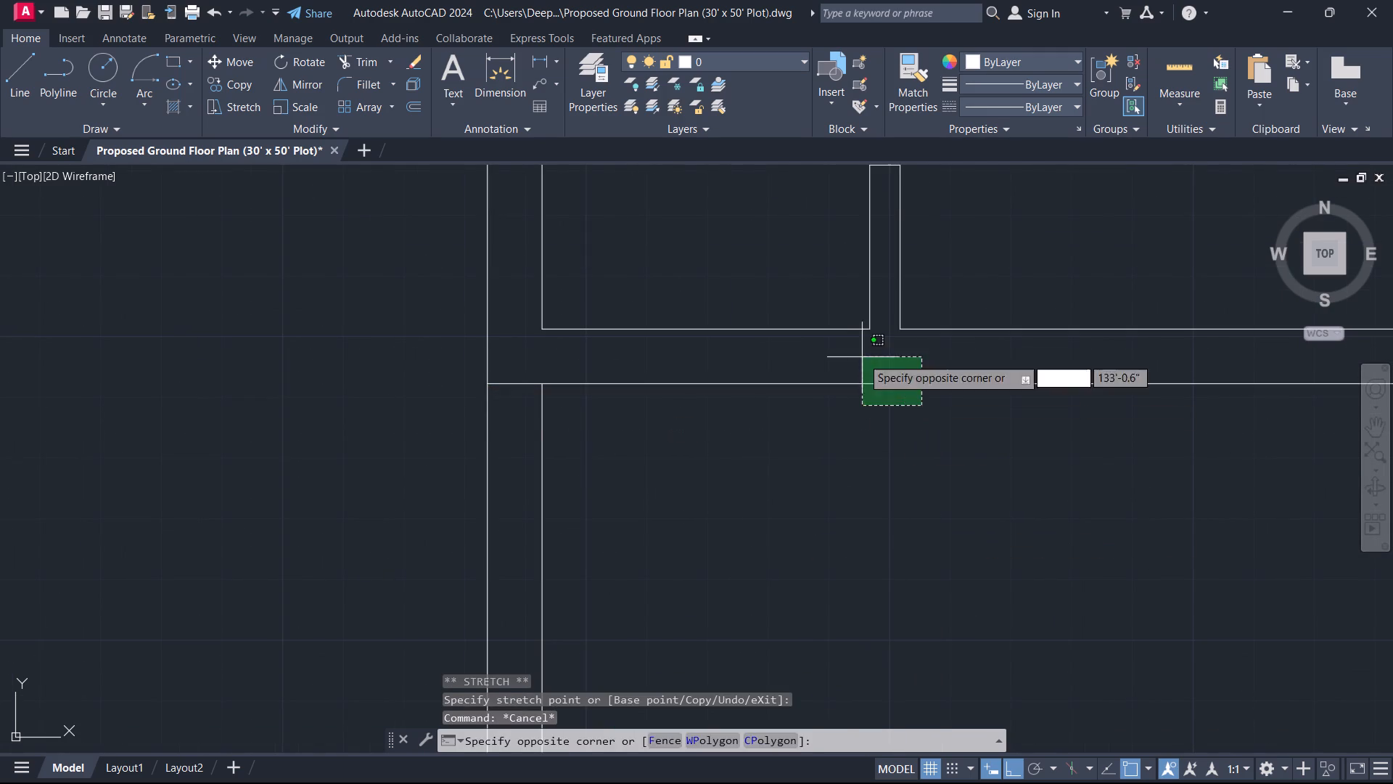
pyautogui.click(861, 356)
pyautogui.write('j')
pyautogui.press('space')
pyautogui.scroll(-1, 870, 393)
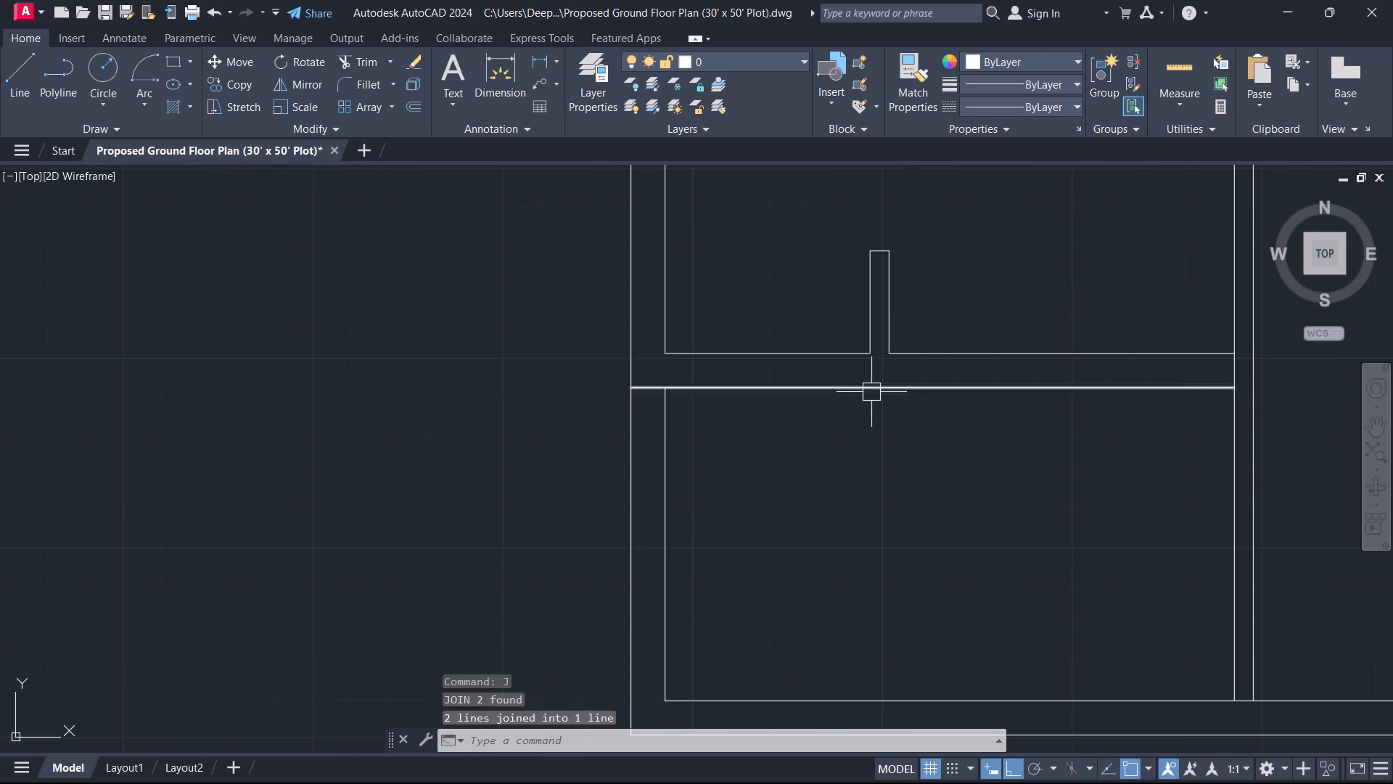
pyautogui.click(871, 391)
pyautogui.press('Escape')
# Examine the layout around the 3' partition opening, the new 9" wall and the adjoining rooms.
pyautogui.scroll(-1, 853, 459)
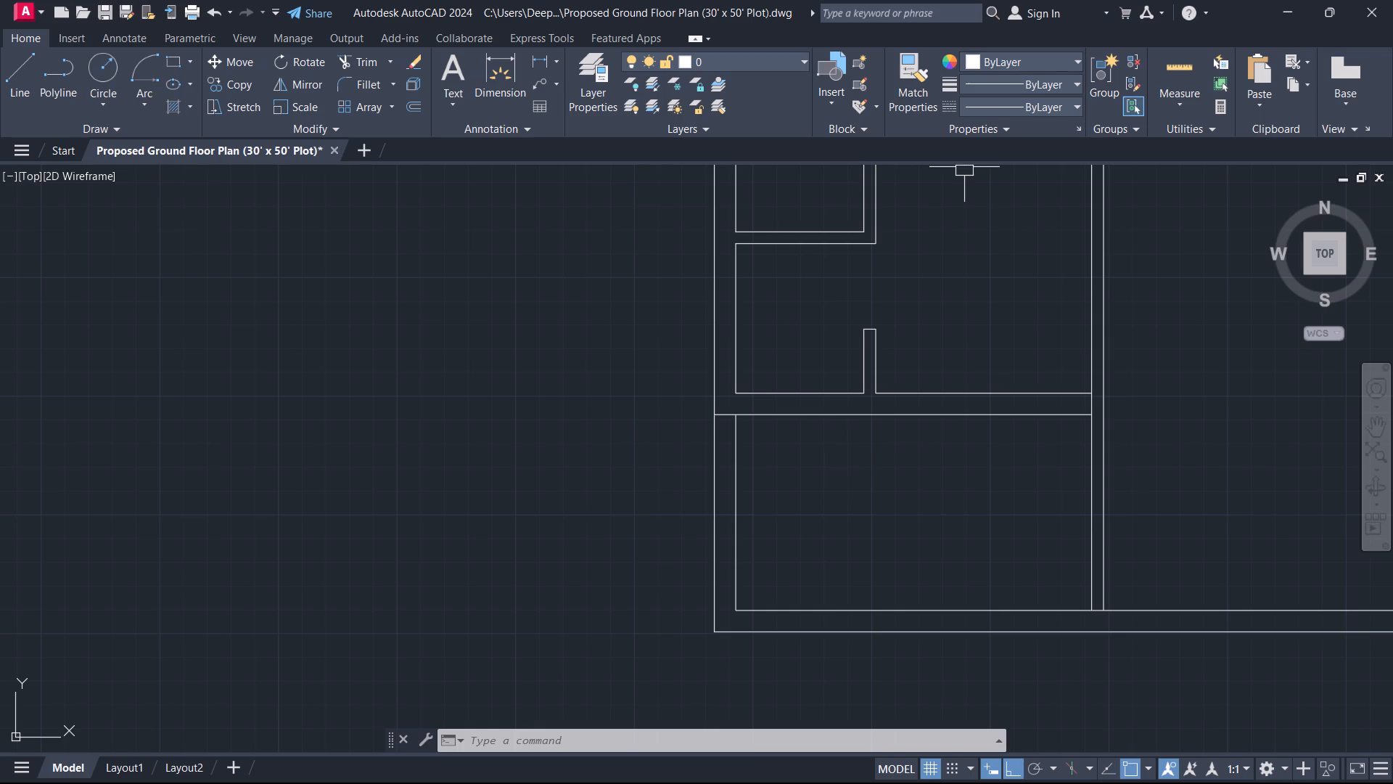
pyautogui.scroll(-1, 947, 391)
pyautogui.scroll(-1, 871, 470)
pyautogui.scroll(1, 945, 362)
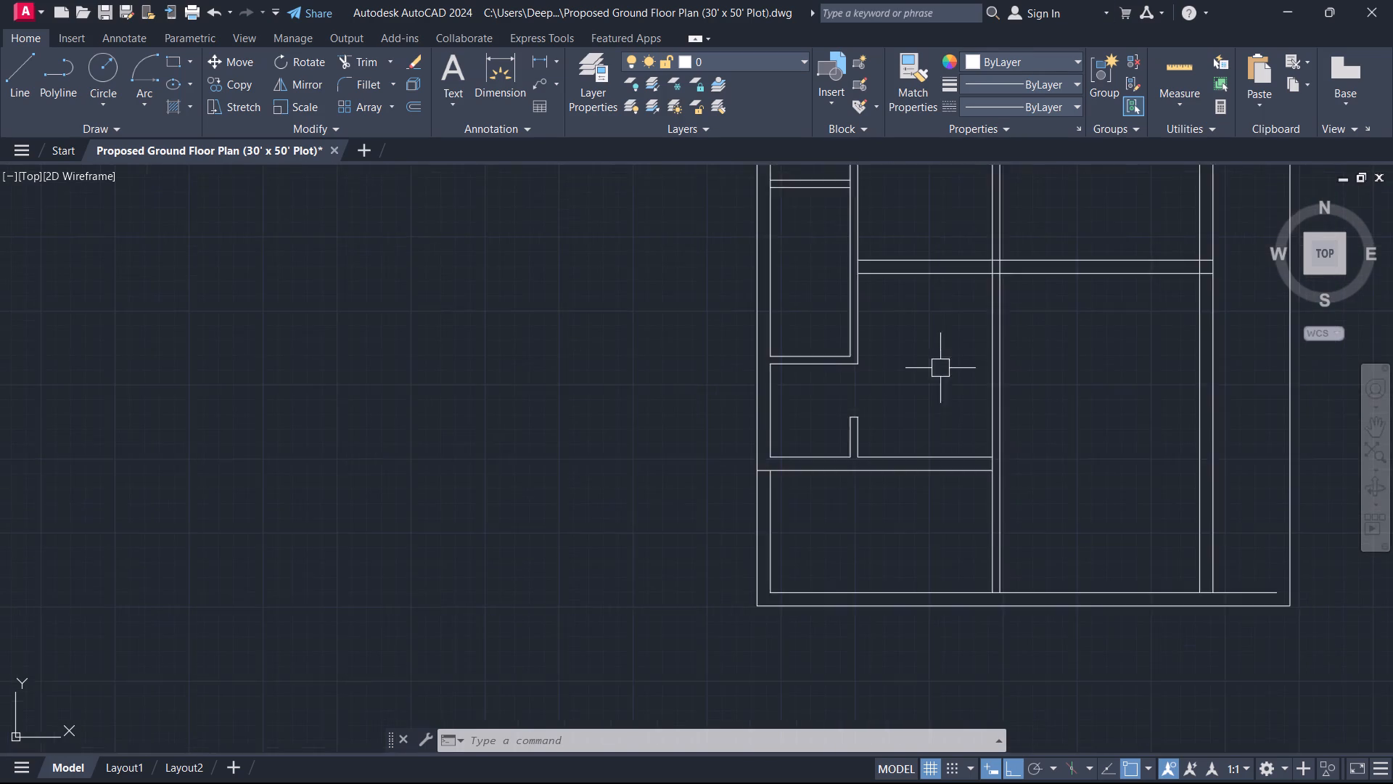
pyautogui.scroll(1, 939, 369)
pyautogui.moveTo(927, 375); pyautogui.dragTo(857, 428, button='middle')
pyautogui.scroll(-1, 857, 428)
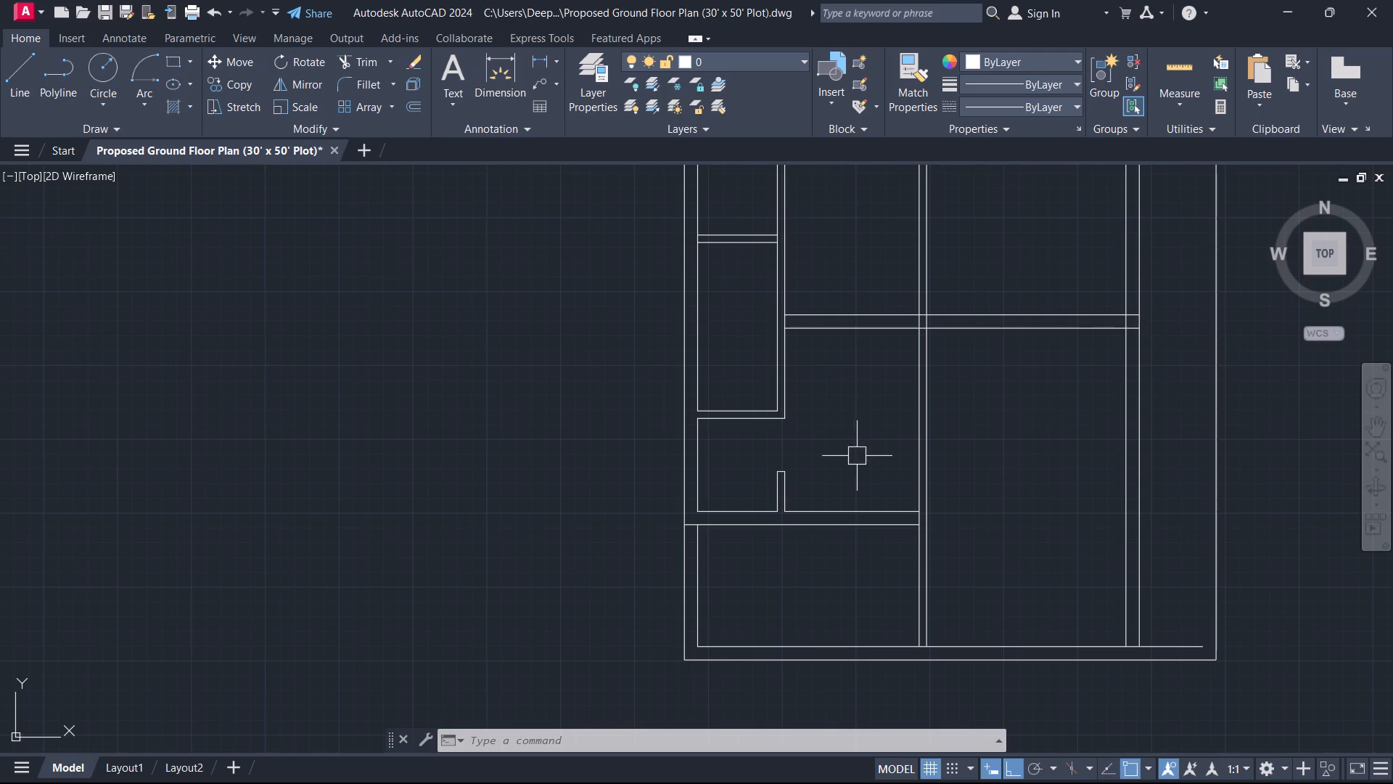
pyautogui.moveTo(854, 457); pyautogui.dragTo(867, 374, button='middle')
pyautogui.scroll(2, 808, 364)
pyautogui.moveTo(808, 364); pyautogui.dragTo(803, 401, button='middle')
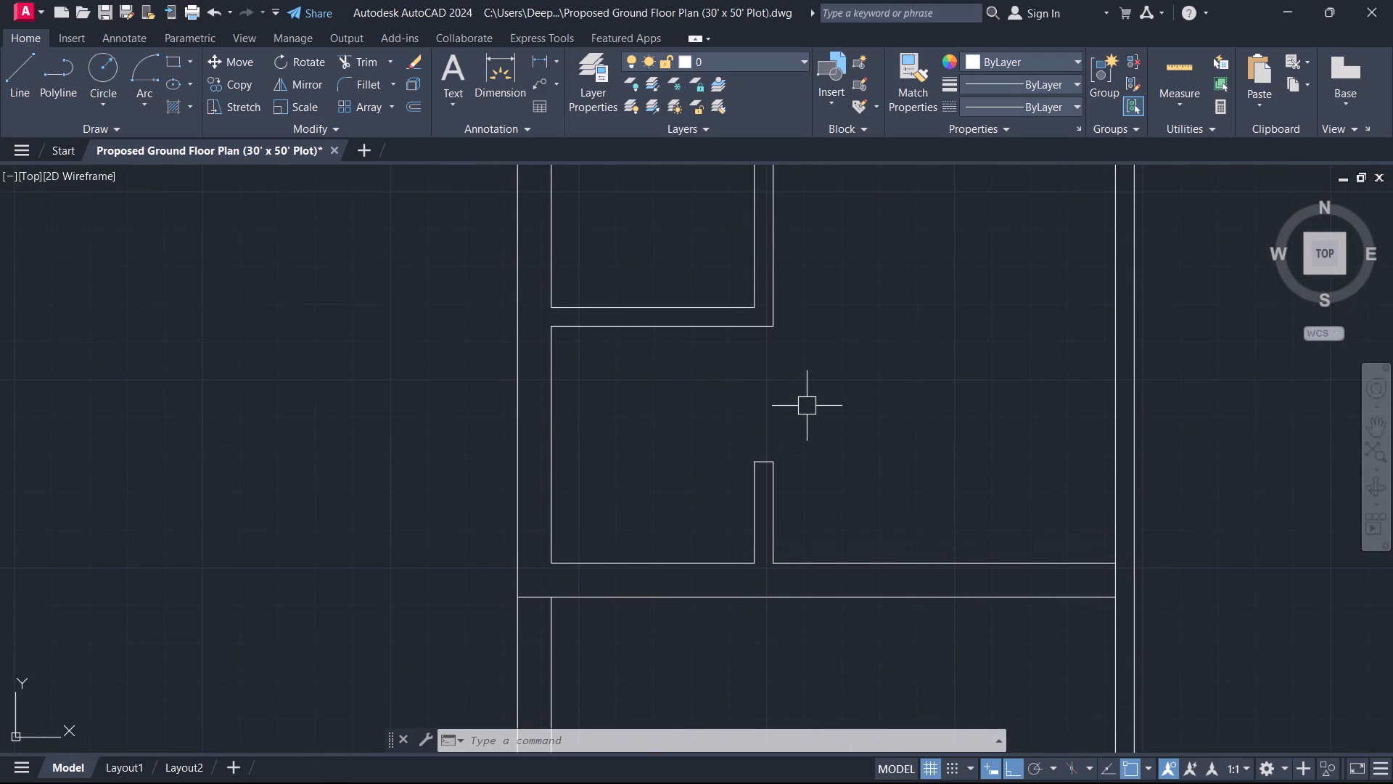
pyautogui.scroll(-1, 802, 385)
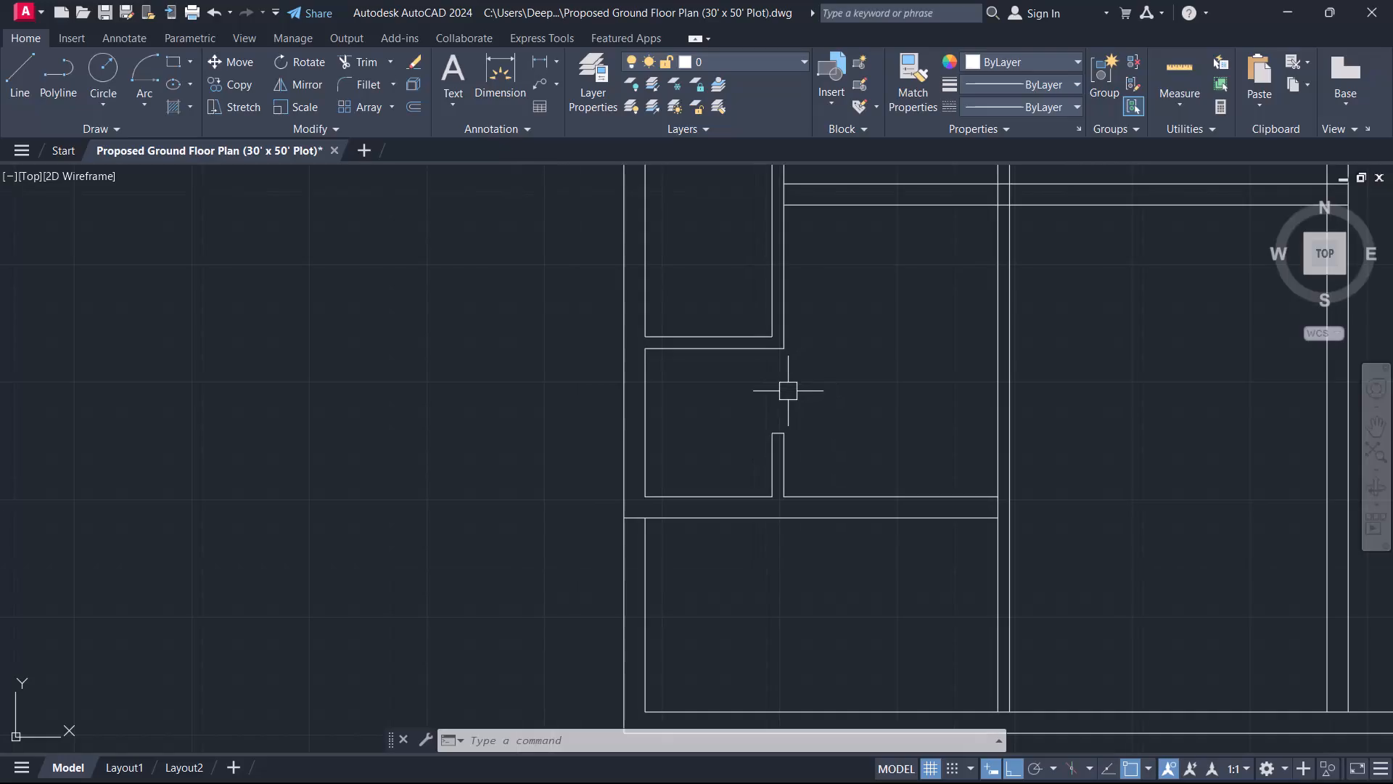
pyautogui.moveTo(784, 396); pyautogui.dragTo(798, 425, button='middle')
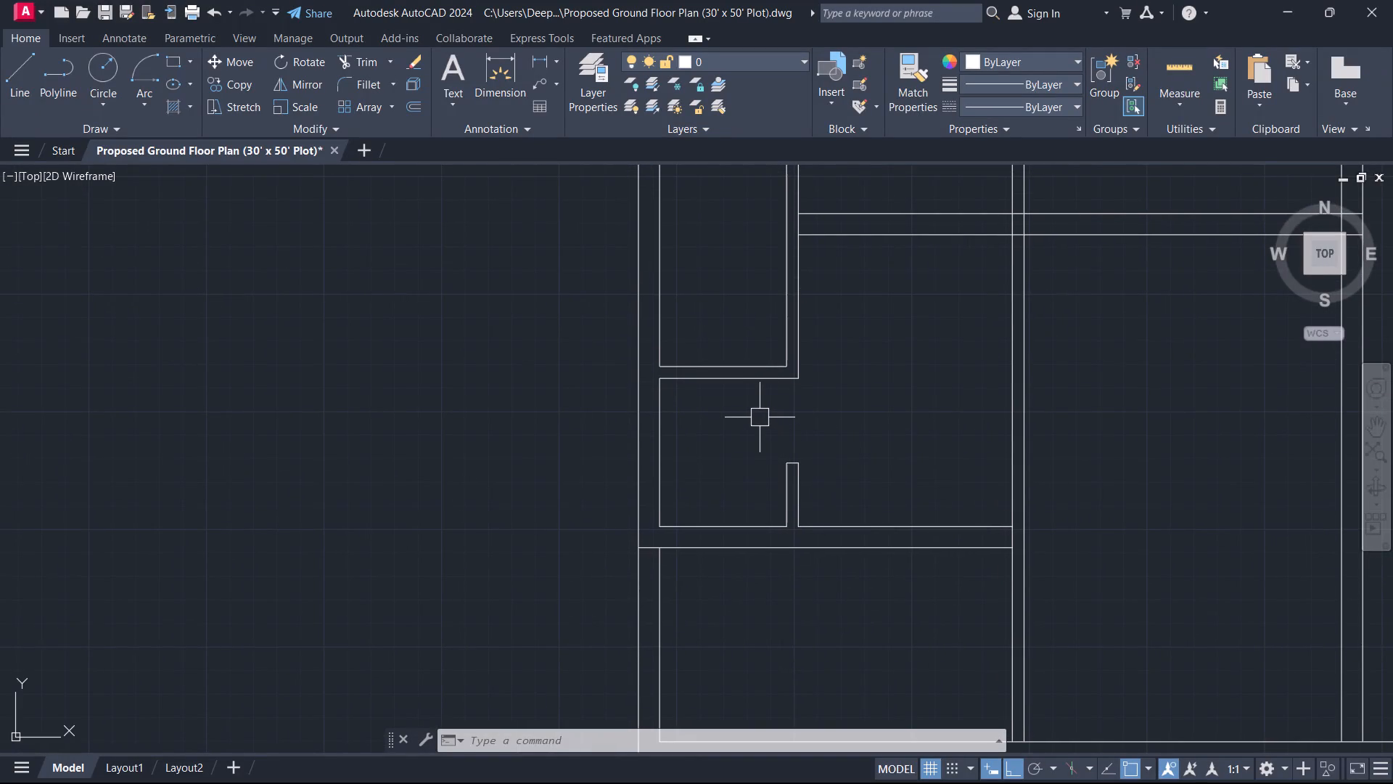
pyautogui.moveTo(810, 425); pyautogui.dragTo(808, 424, button='middle')
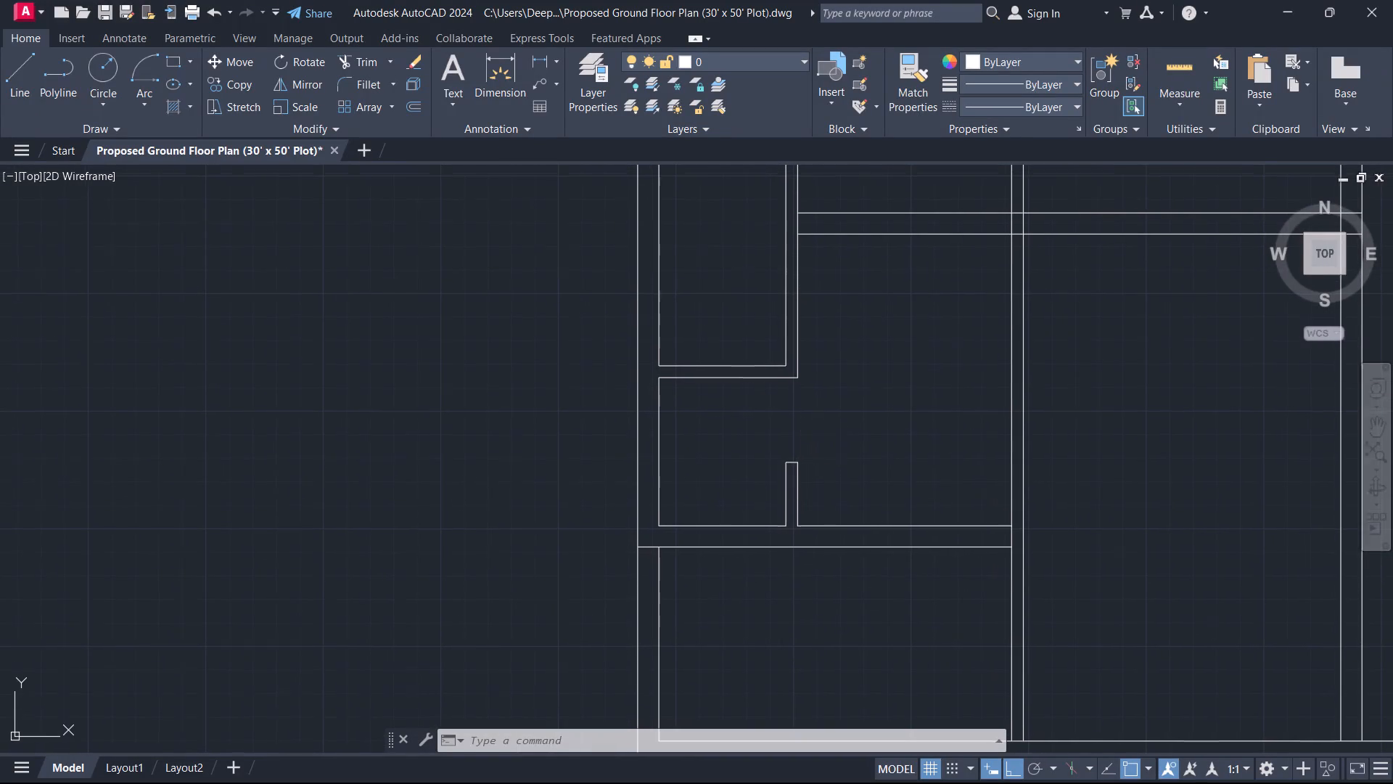
pyautogui.moveTo(808, 424); pyautogui.dragTo(768, 402, button='middle')
pyautogui.scroll(-1, 768, 402)
pyautogui.scroll(2, 777, 440)
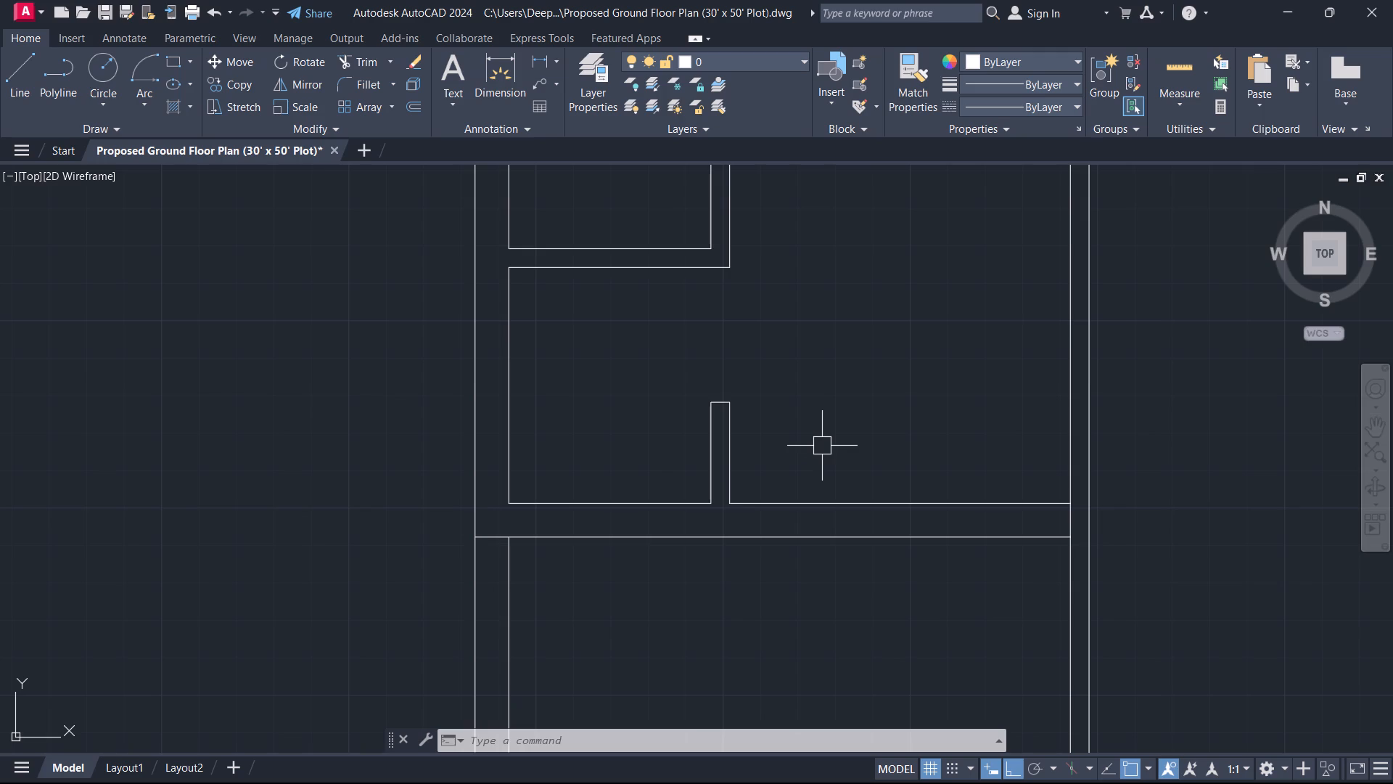
pyautogui.scroll(-1, 828, 439)
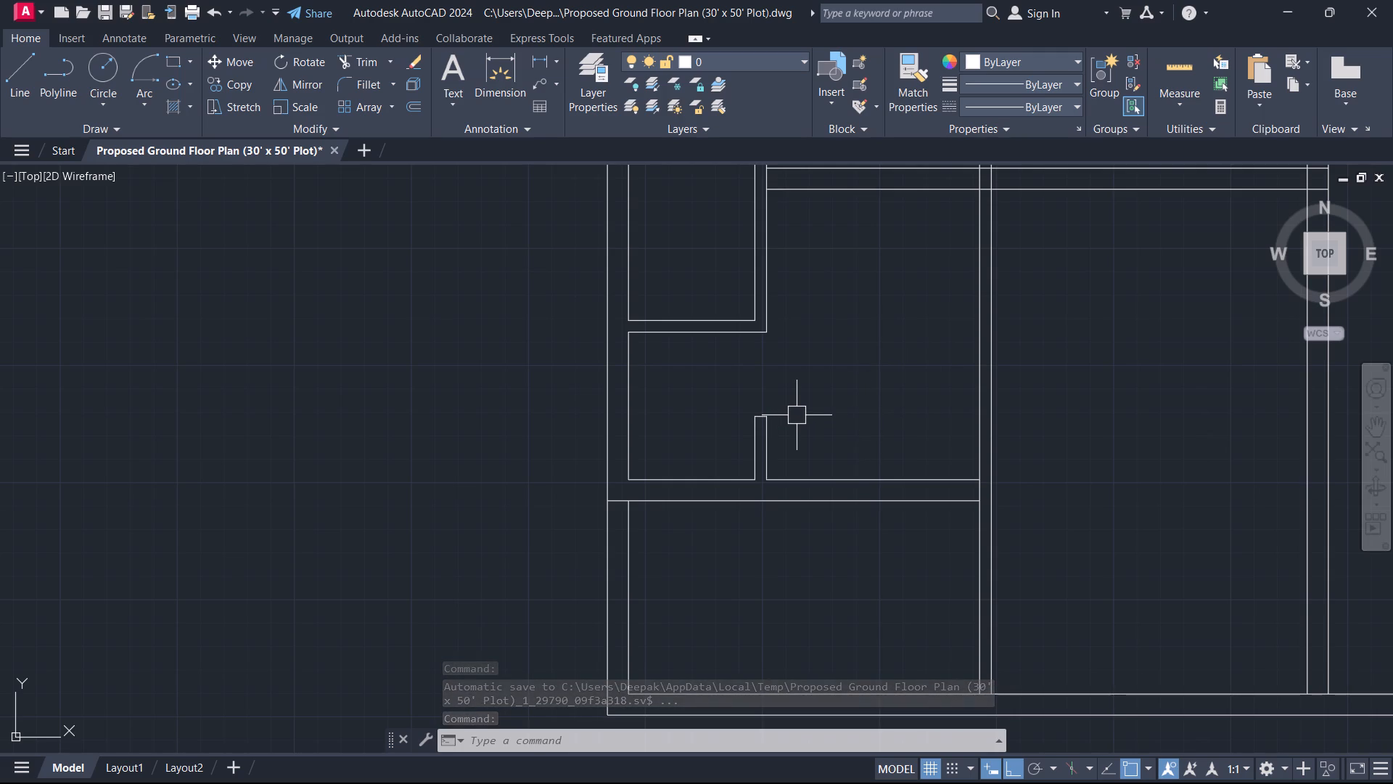
pyautogui.scroll(-1, 830, 407)
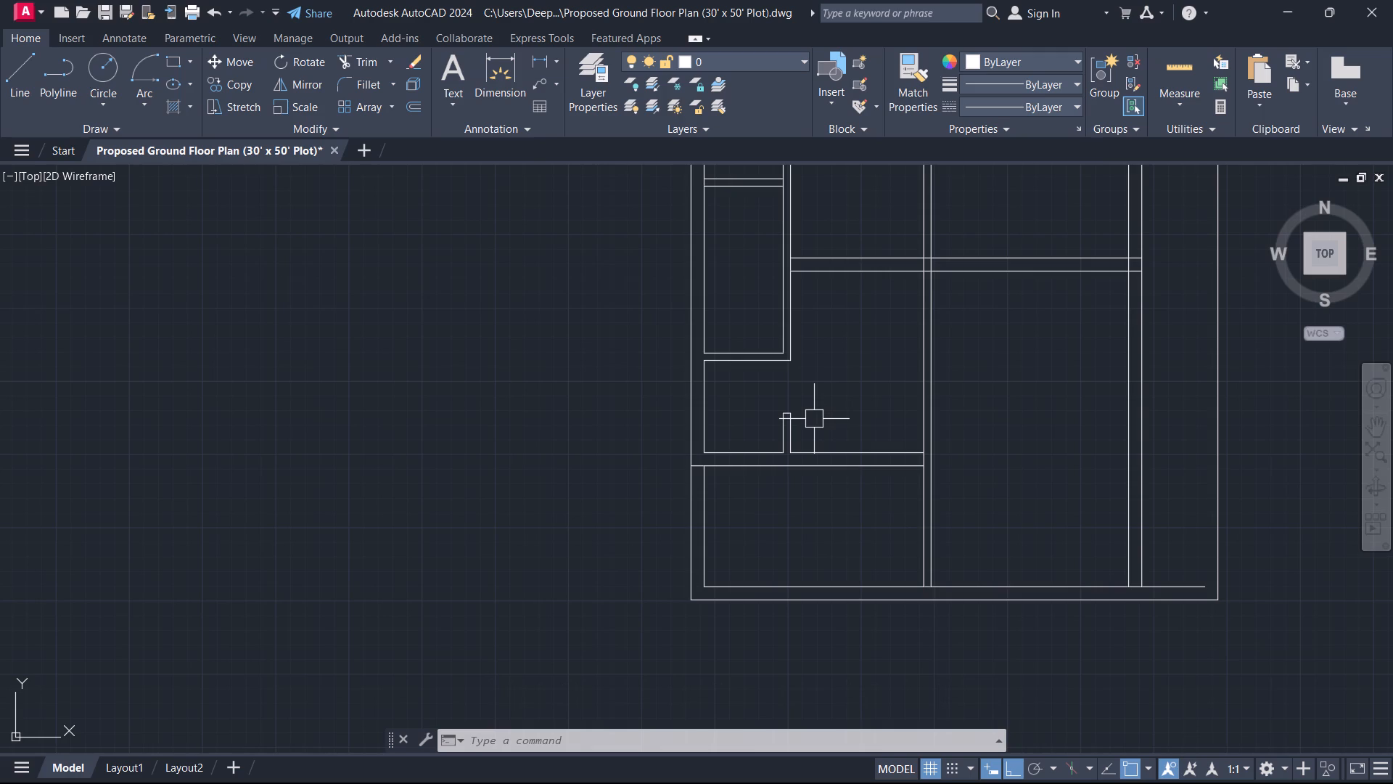
pyautogui.scroll(2, 814, 419)
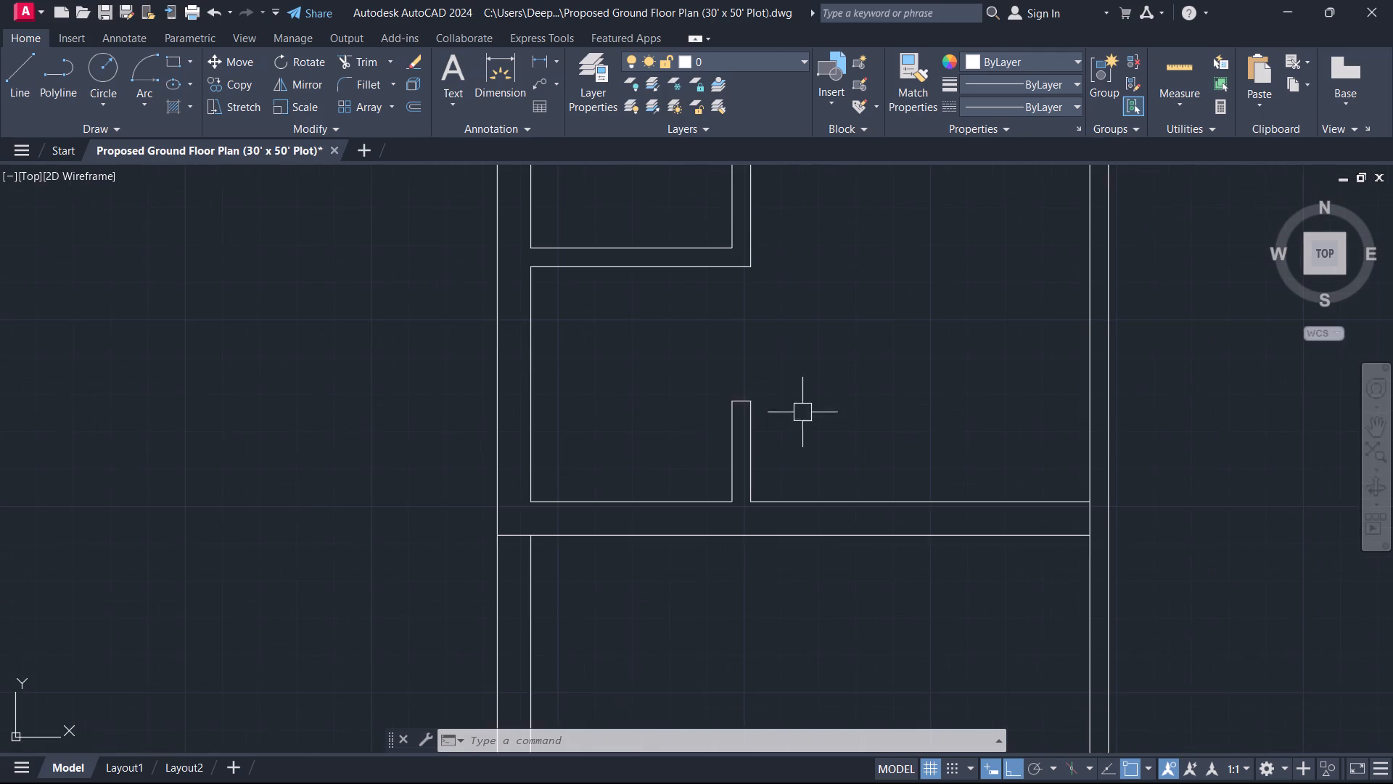
pyautogui.moveTo(775, 403); pyautogui.dragTo(754, 401, button='middle')
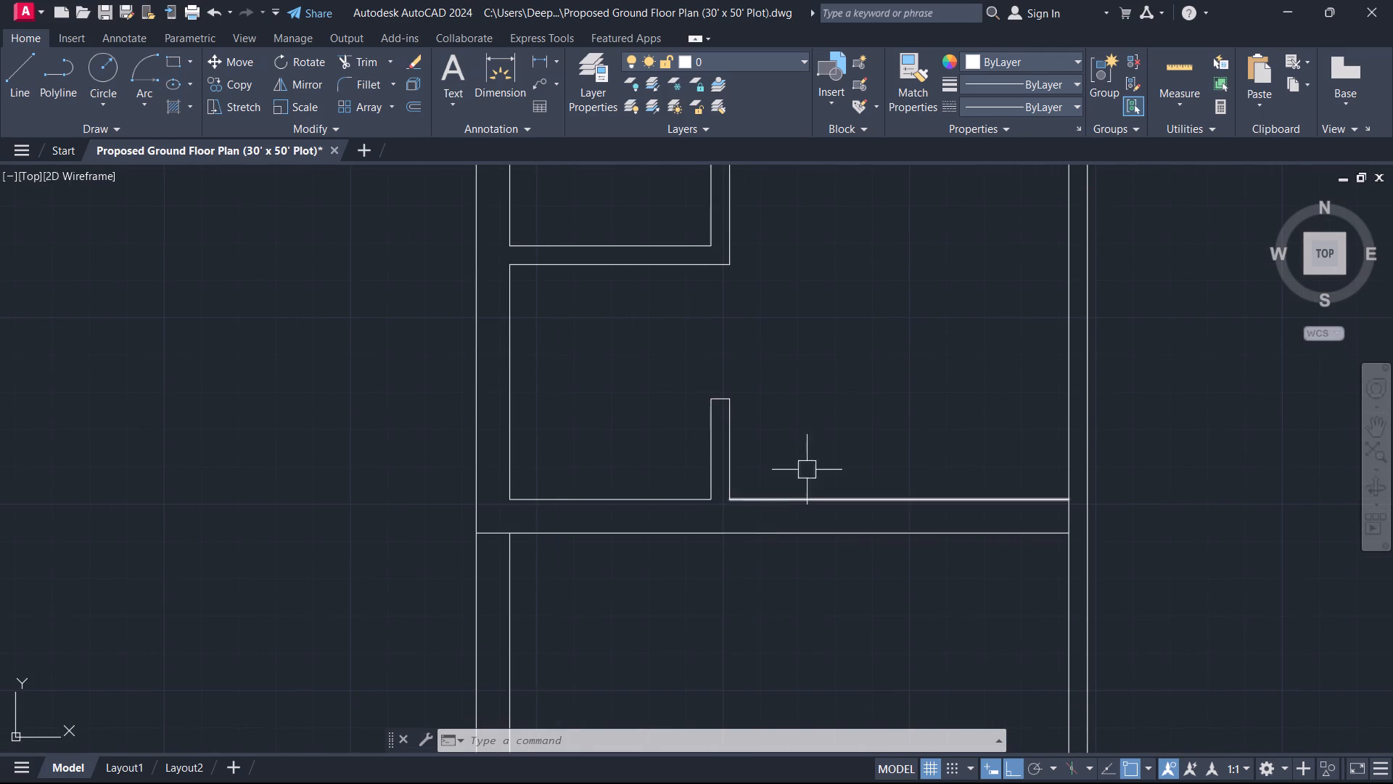
pyautogui.moveTo(831, 422); pyautogui.dragTo(771, 416, button='middle')
pyautogui.moveTo(707, 404); pyautogui.dragTo(713, 408, button='middle')
pyautogui.scroll(-1, 707, 403)
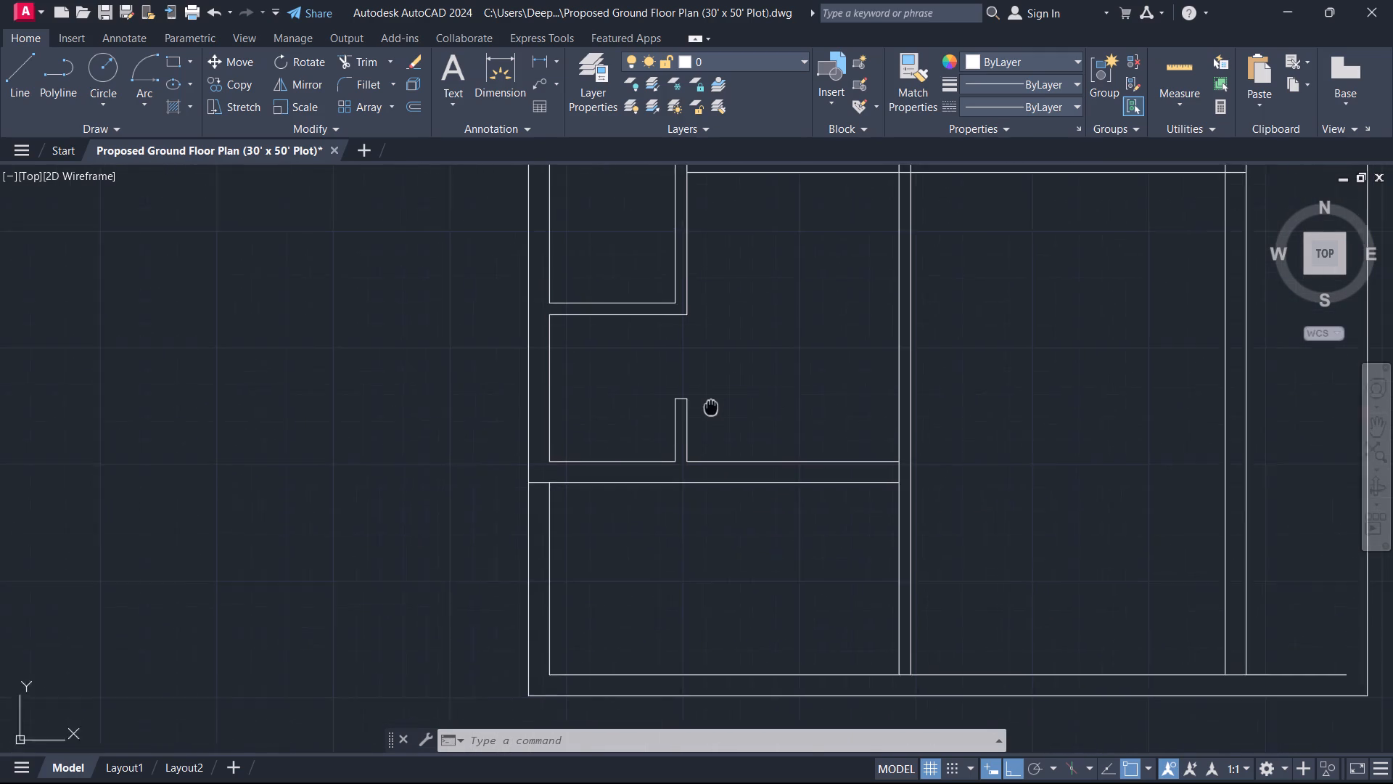
# Trim both lines of the vertical partition where it crosses the middle room between the two horizontal walls.
pyautogui.moveTo(713, 408); pyautogui.dragTo(725, 424, button='middle')
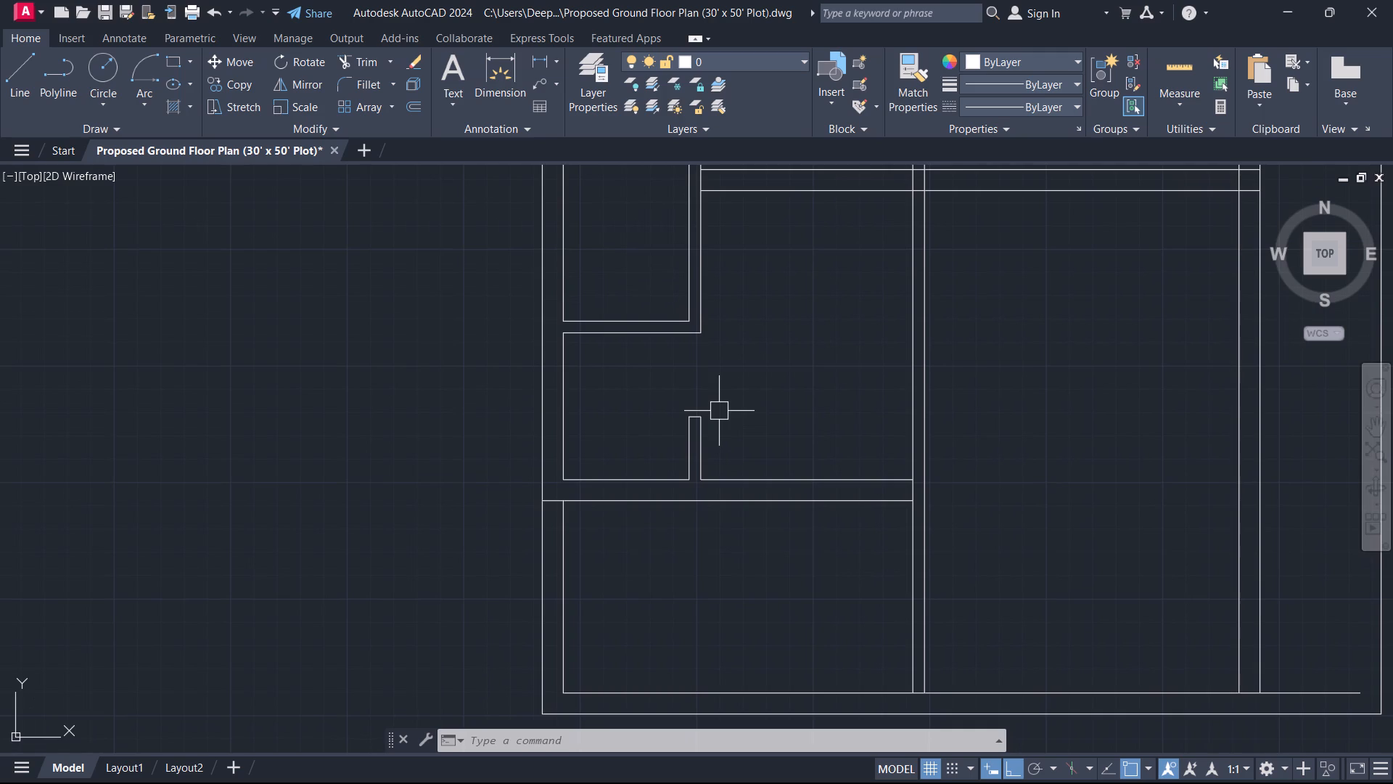
pyautogui.moveTo(773, 404); pyautogui.dragTo(686, 433, button='middle')
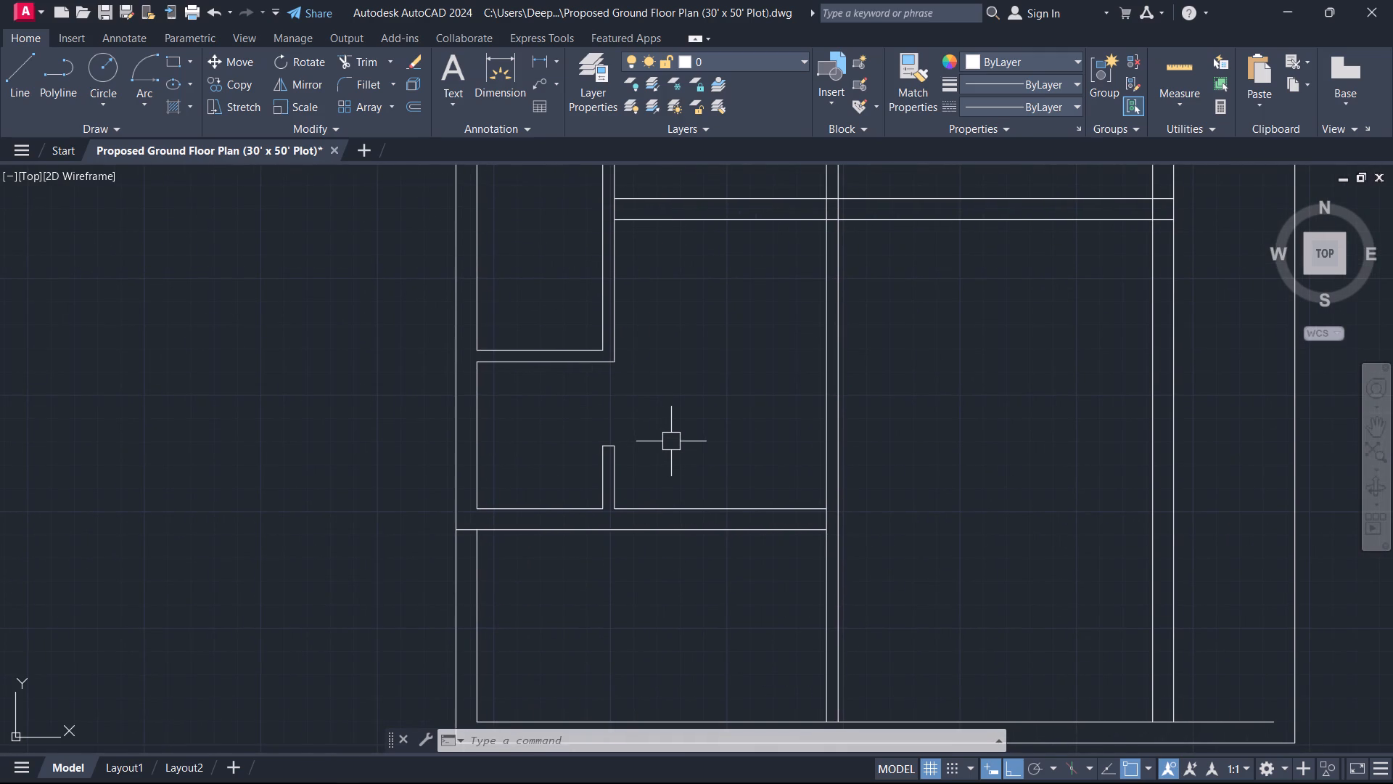
pyautogui.moveTo(681, 434); pyautogui.dragTo(606, 449, button='middle')
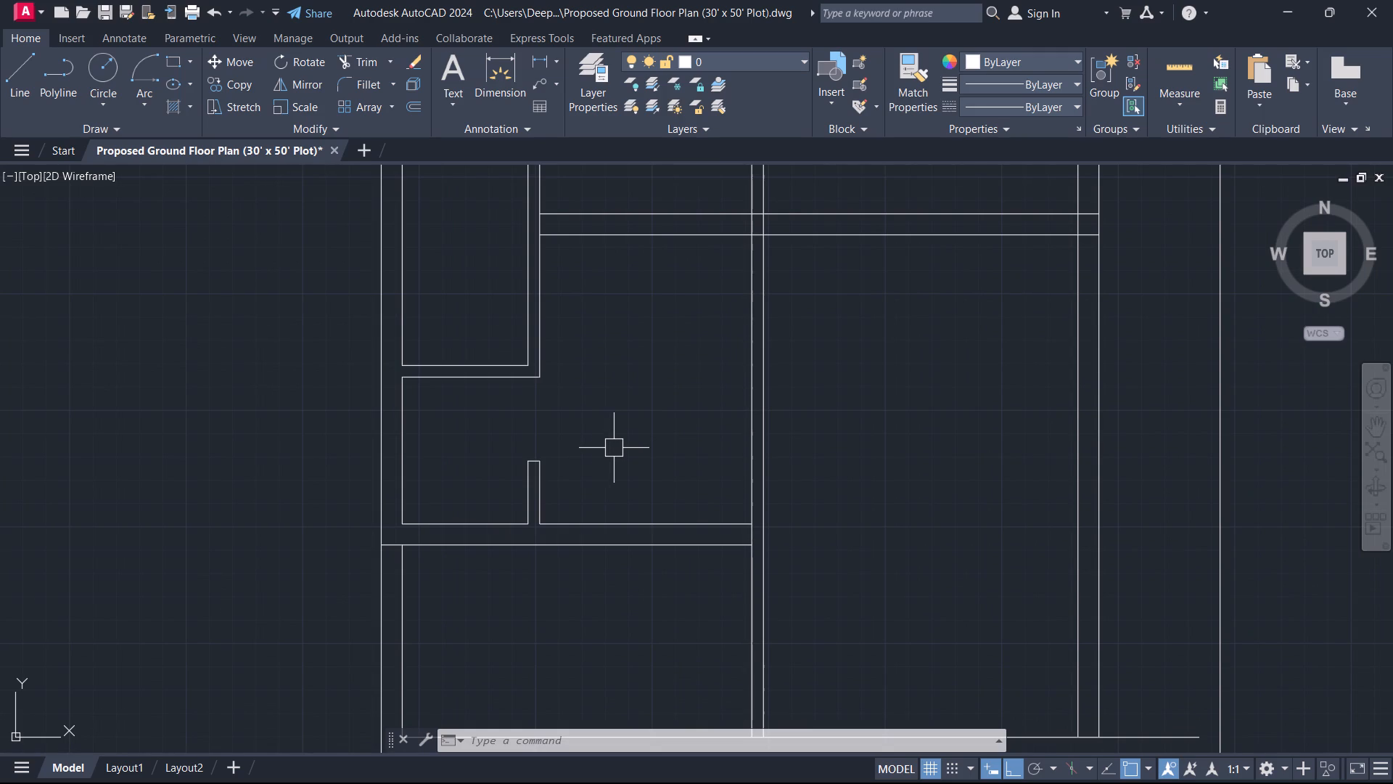
pyautogui.scroll(-1, 615, 449)
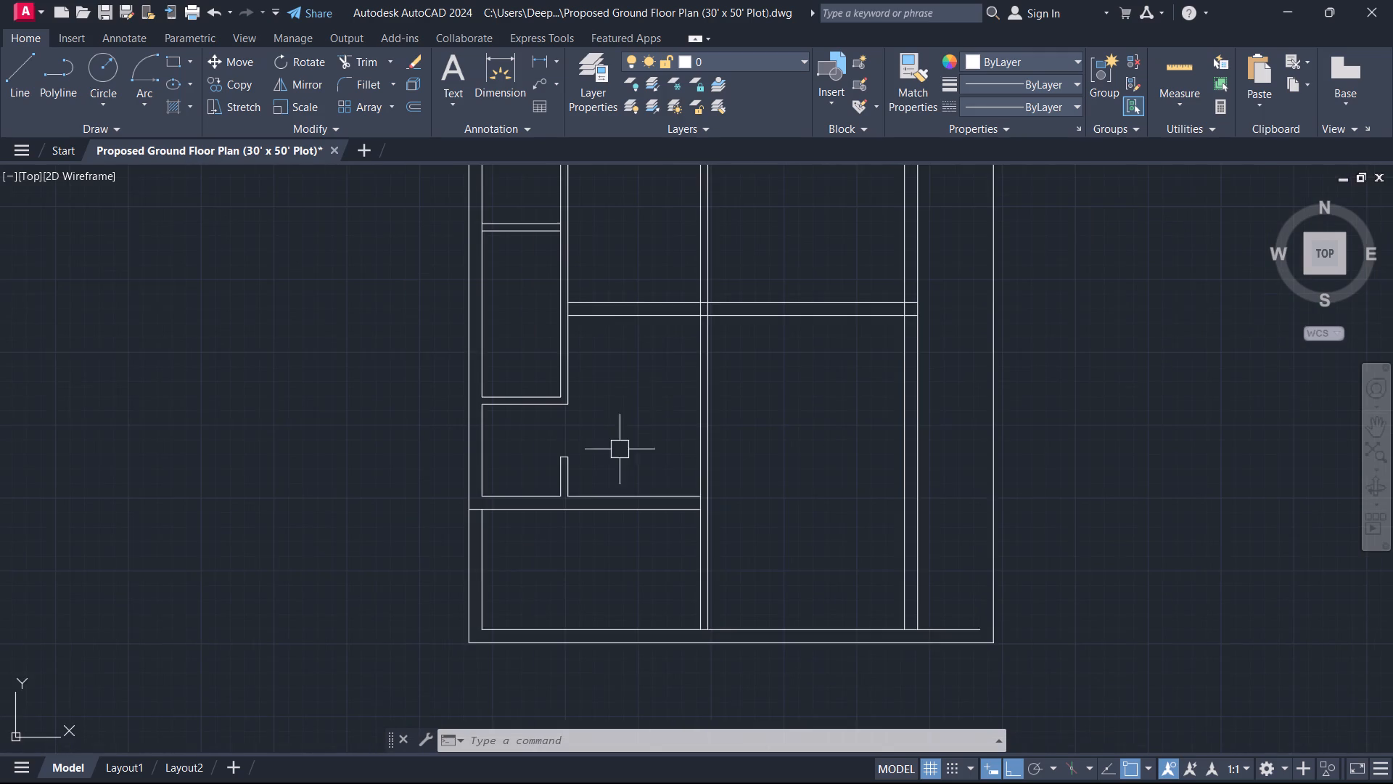
pyautogui.moveTo(657, 332); pyautogui.dragTo(609, 595, button='middle')
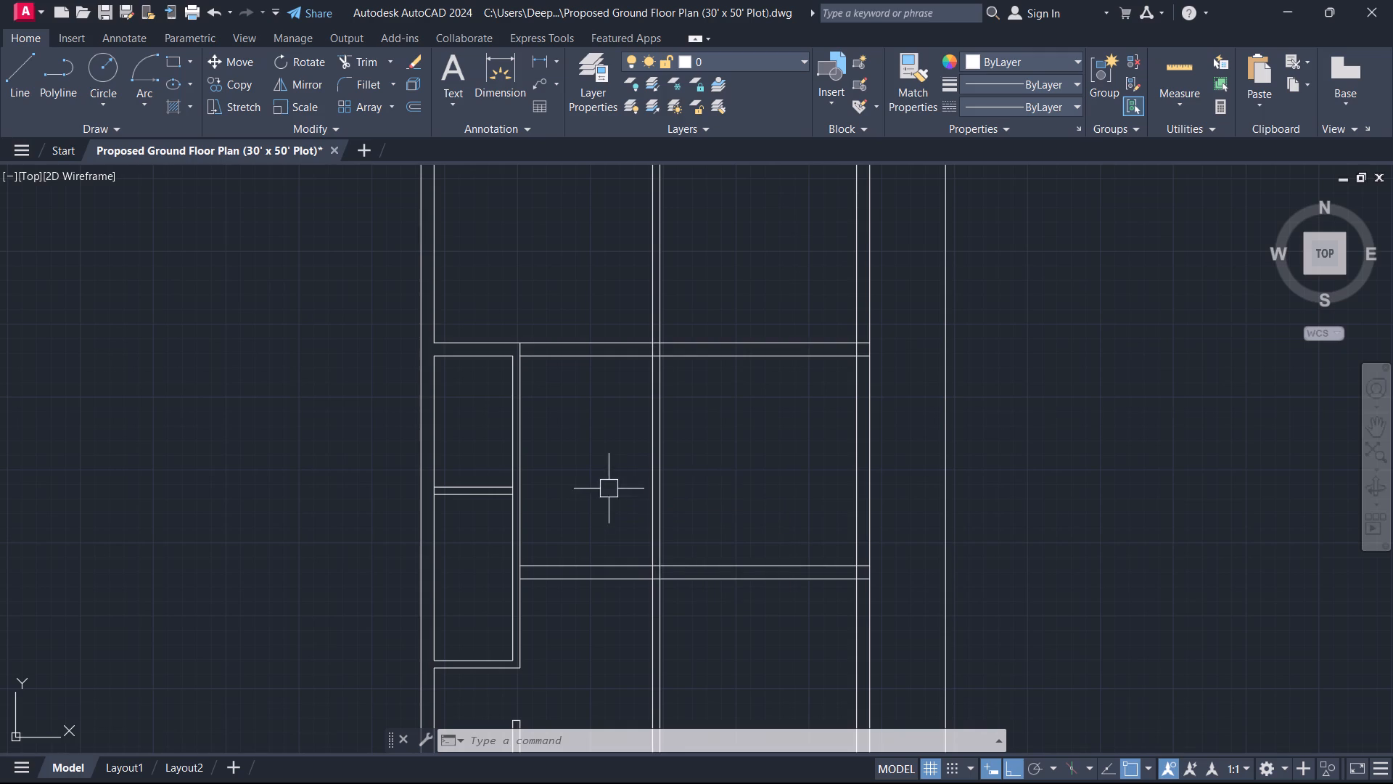
pyautogui.write('tr')
pyautogui.press('space')
pyautogui.click(709, 460)
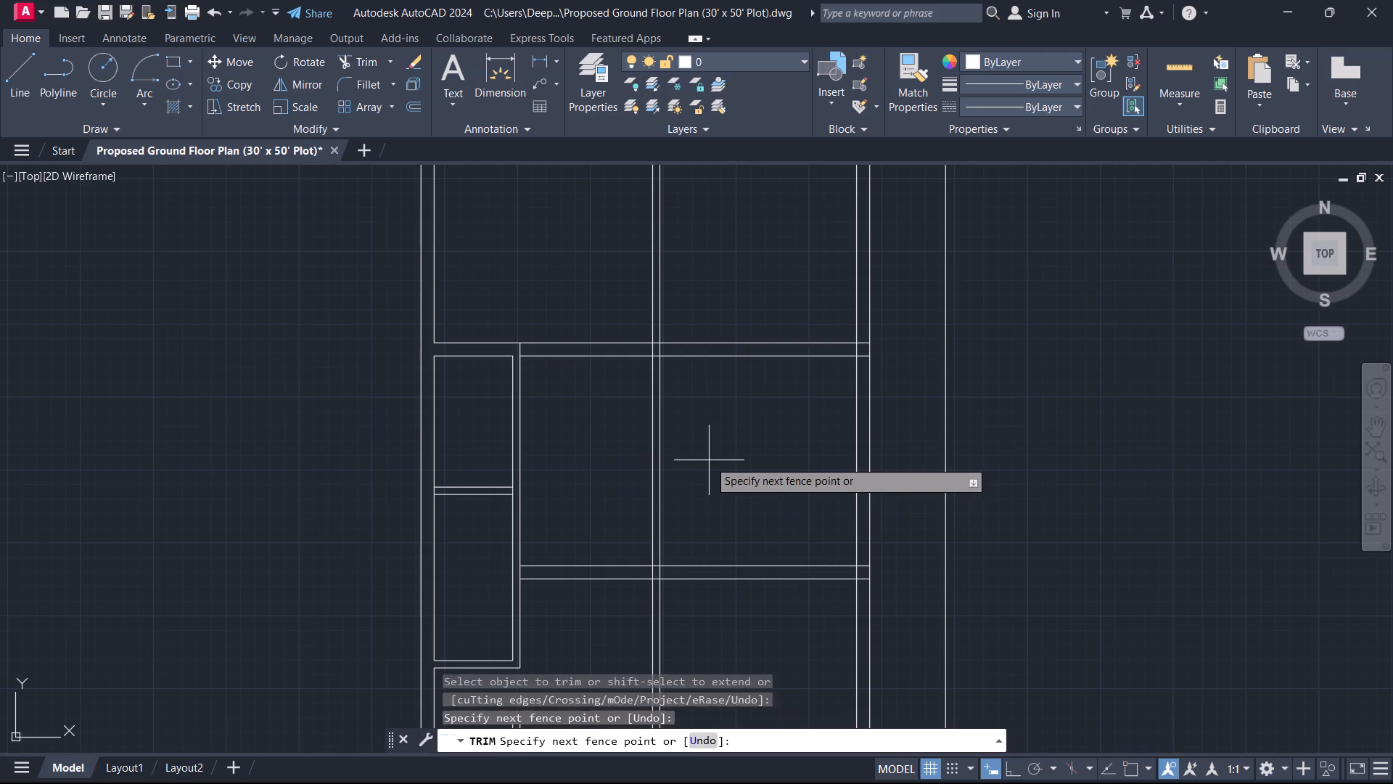
pyautogui.click(601, 474)
pyautogui.moveTo(673, 531); pyautogui.dragTo(710, 436, button='middle')
pyautogui.press('Escape')
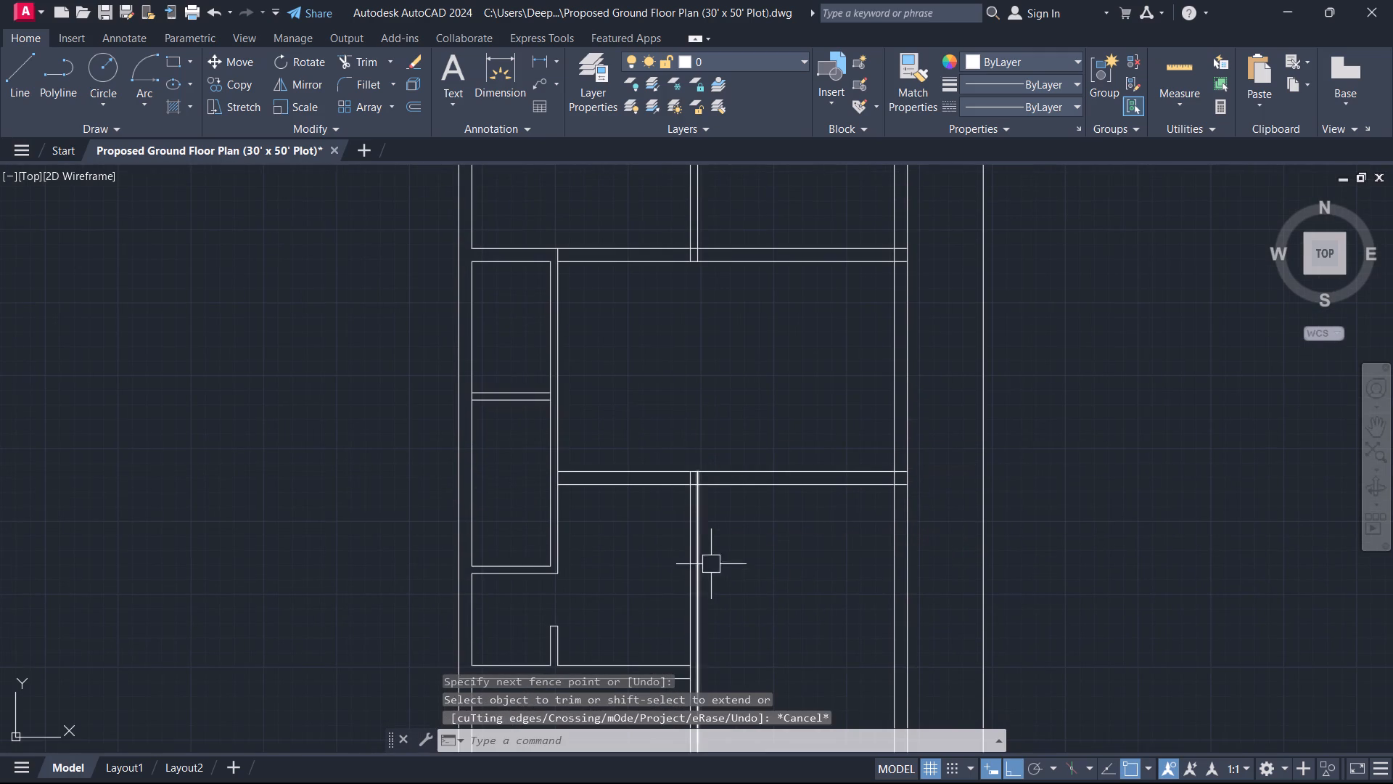
# Delete the two remaining partition lines running from the middle room's south wall down to the plot's south wall.
pyautogui.moveTo(731, 590); pyautogui.dragTo(737, 513, button='middle')
pyautogui.moveTo(750, 531); pyautogui.dragTo(711, 520)
pyautogui.click(603, 497)
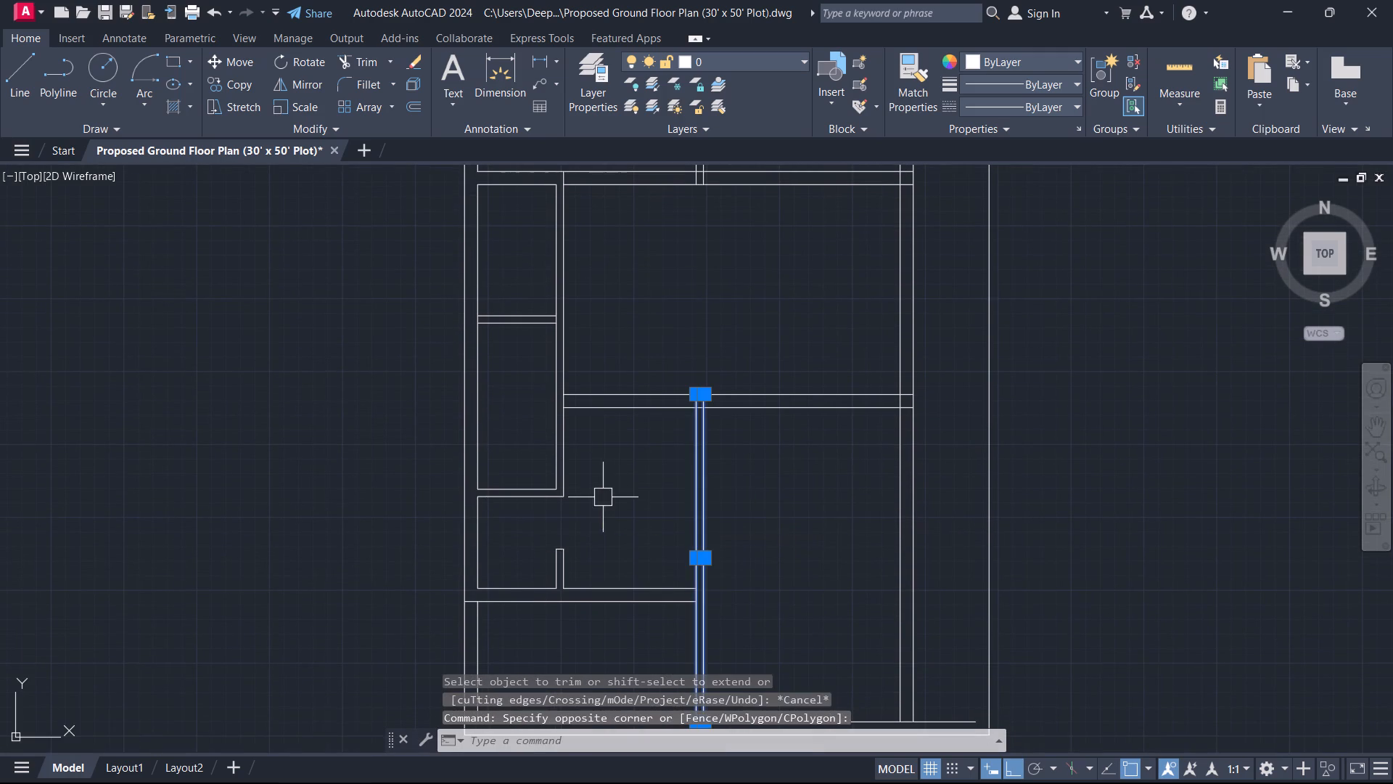
pyautogui.press('Delete')
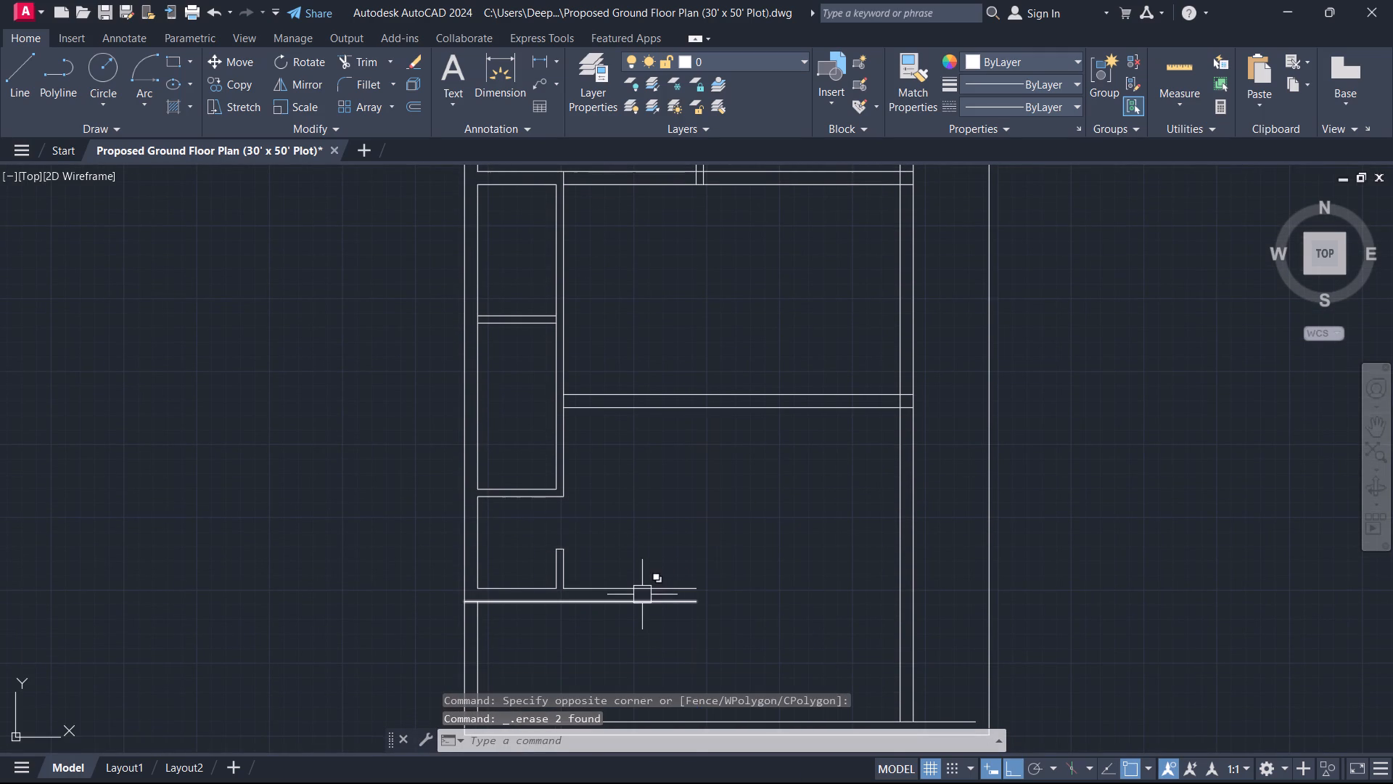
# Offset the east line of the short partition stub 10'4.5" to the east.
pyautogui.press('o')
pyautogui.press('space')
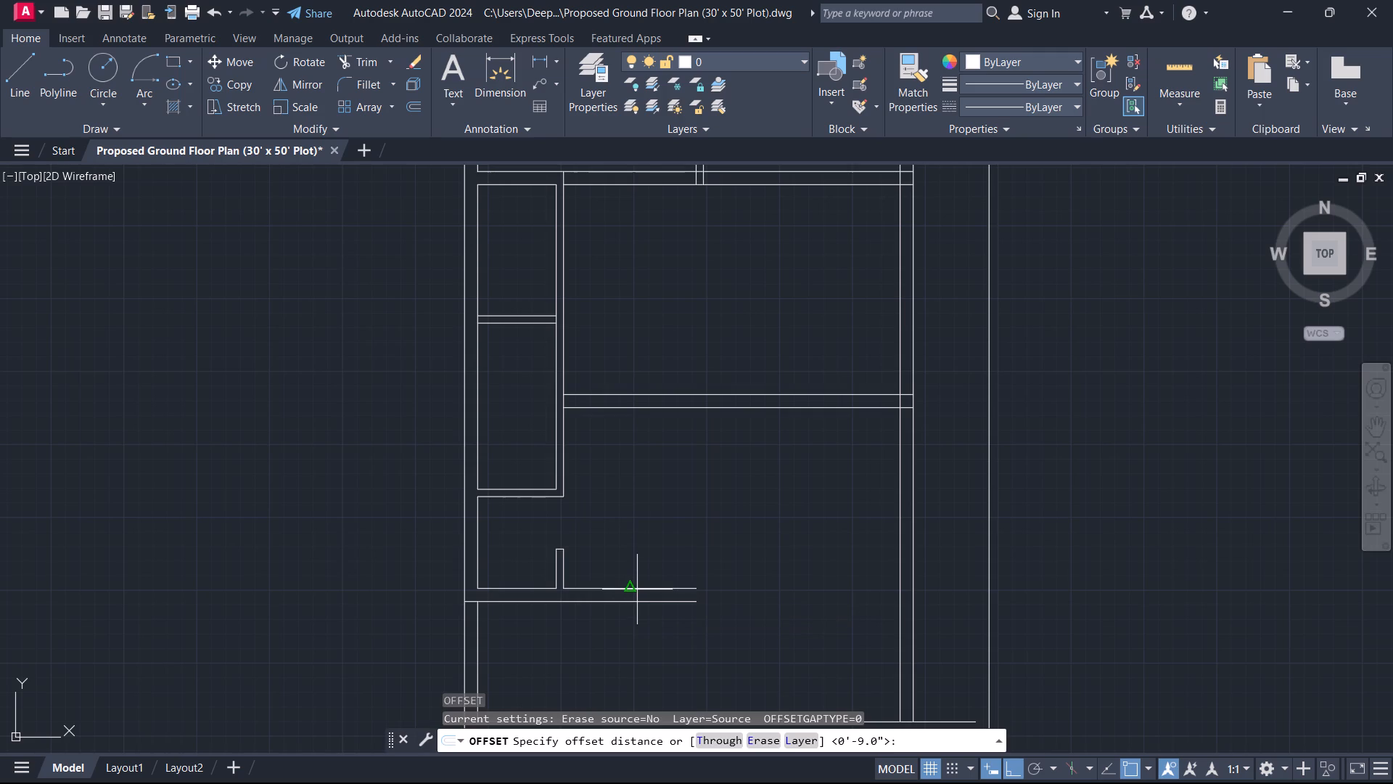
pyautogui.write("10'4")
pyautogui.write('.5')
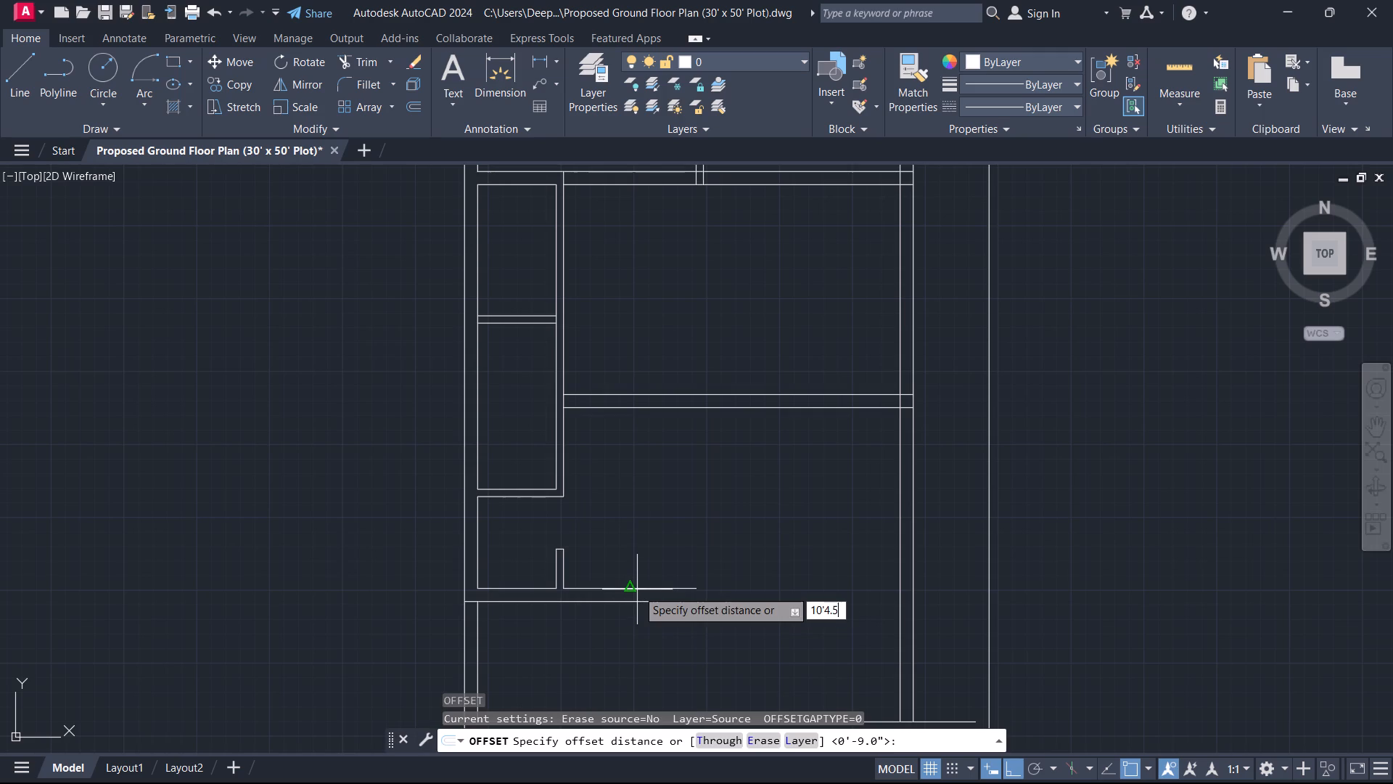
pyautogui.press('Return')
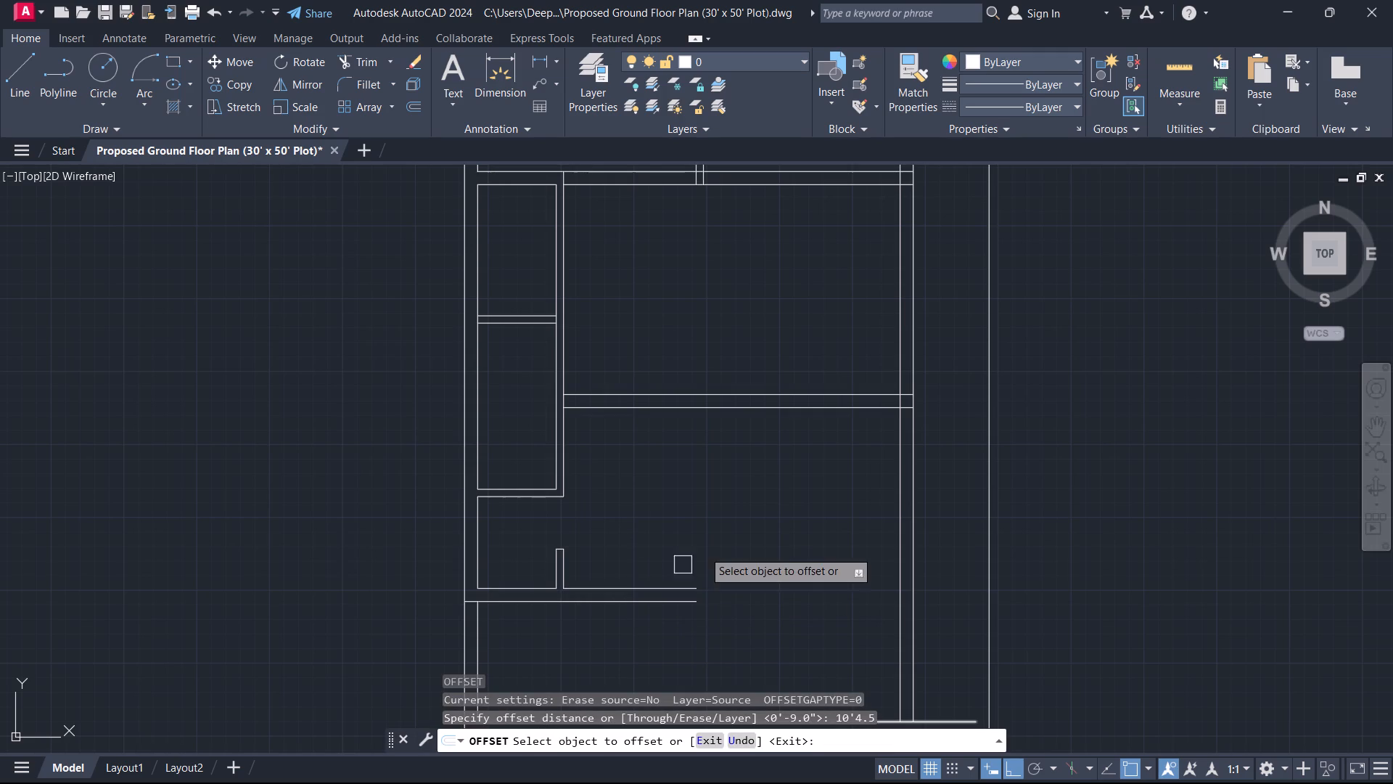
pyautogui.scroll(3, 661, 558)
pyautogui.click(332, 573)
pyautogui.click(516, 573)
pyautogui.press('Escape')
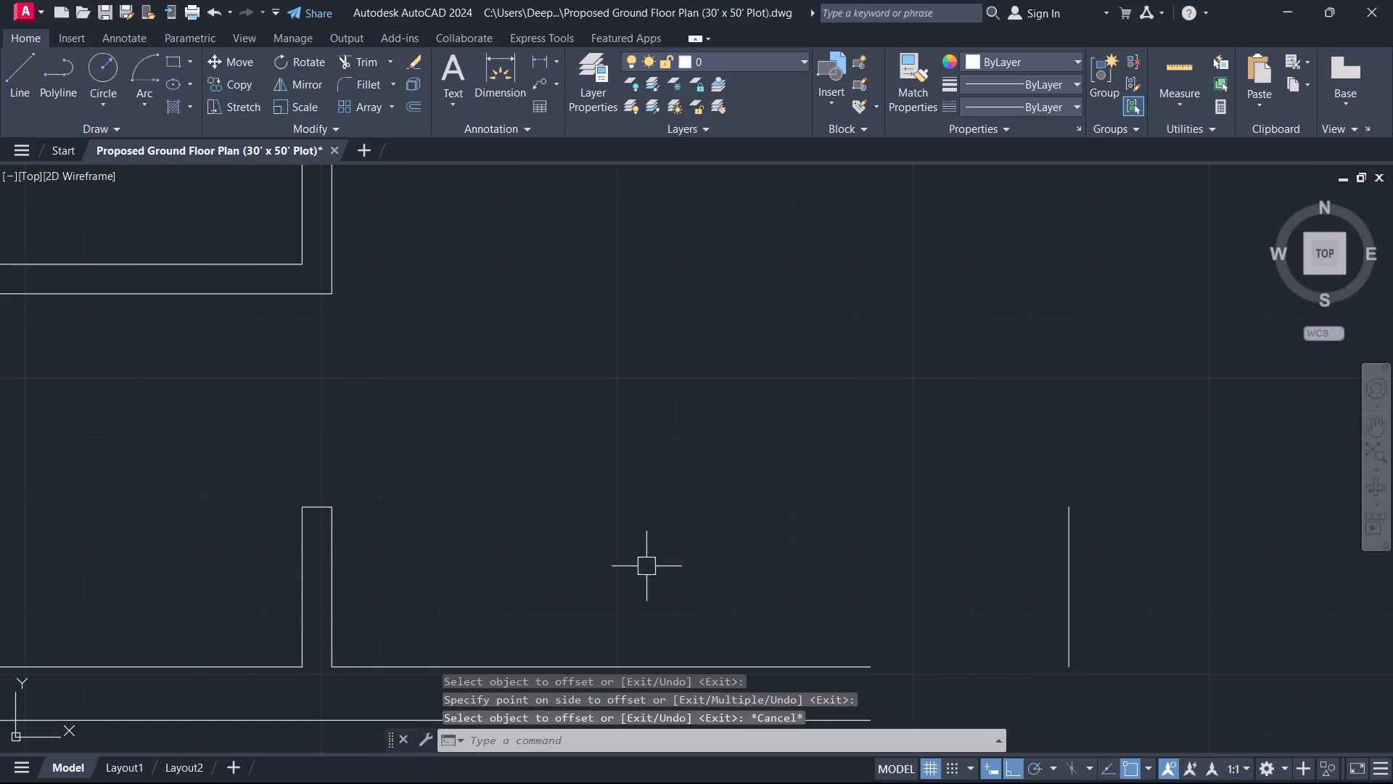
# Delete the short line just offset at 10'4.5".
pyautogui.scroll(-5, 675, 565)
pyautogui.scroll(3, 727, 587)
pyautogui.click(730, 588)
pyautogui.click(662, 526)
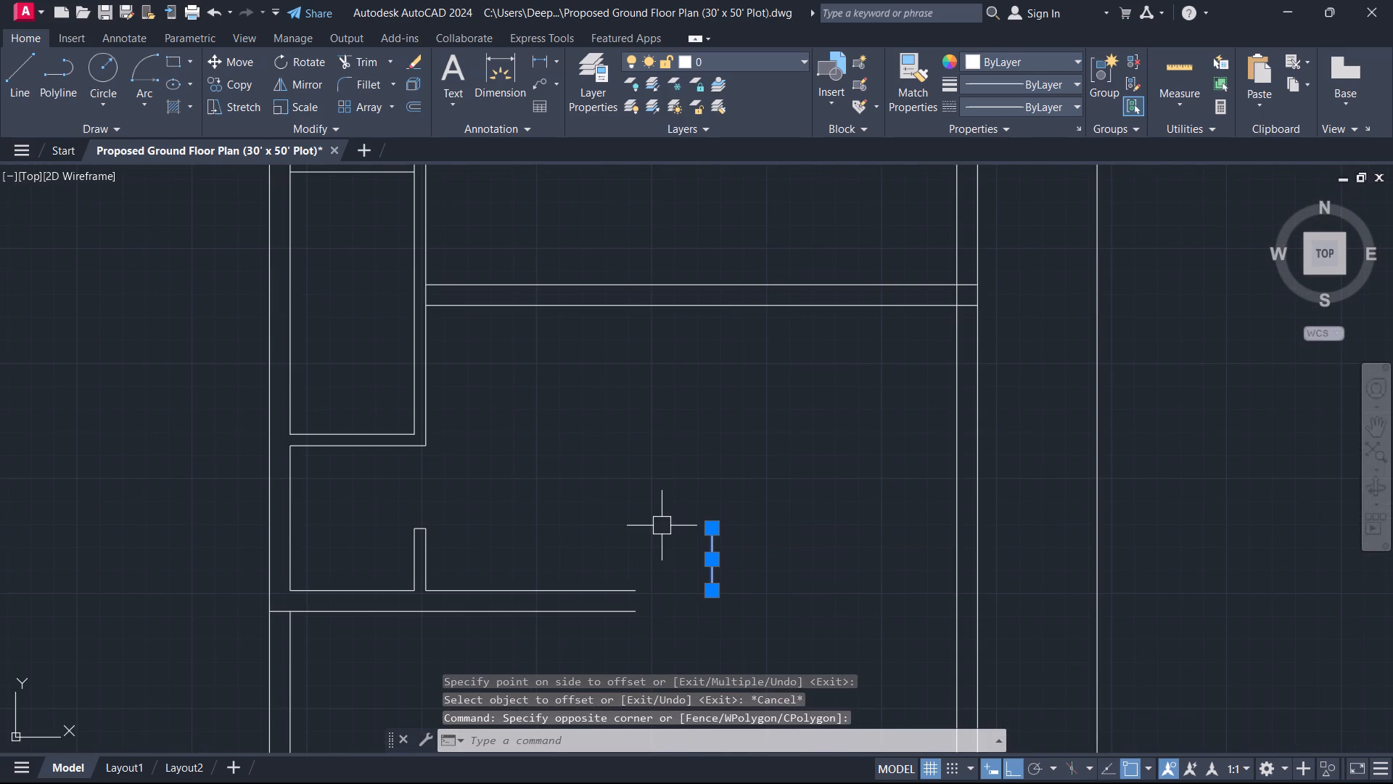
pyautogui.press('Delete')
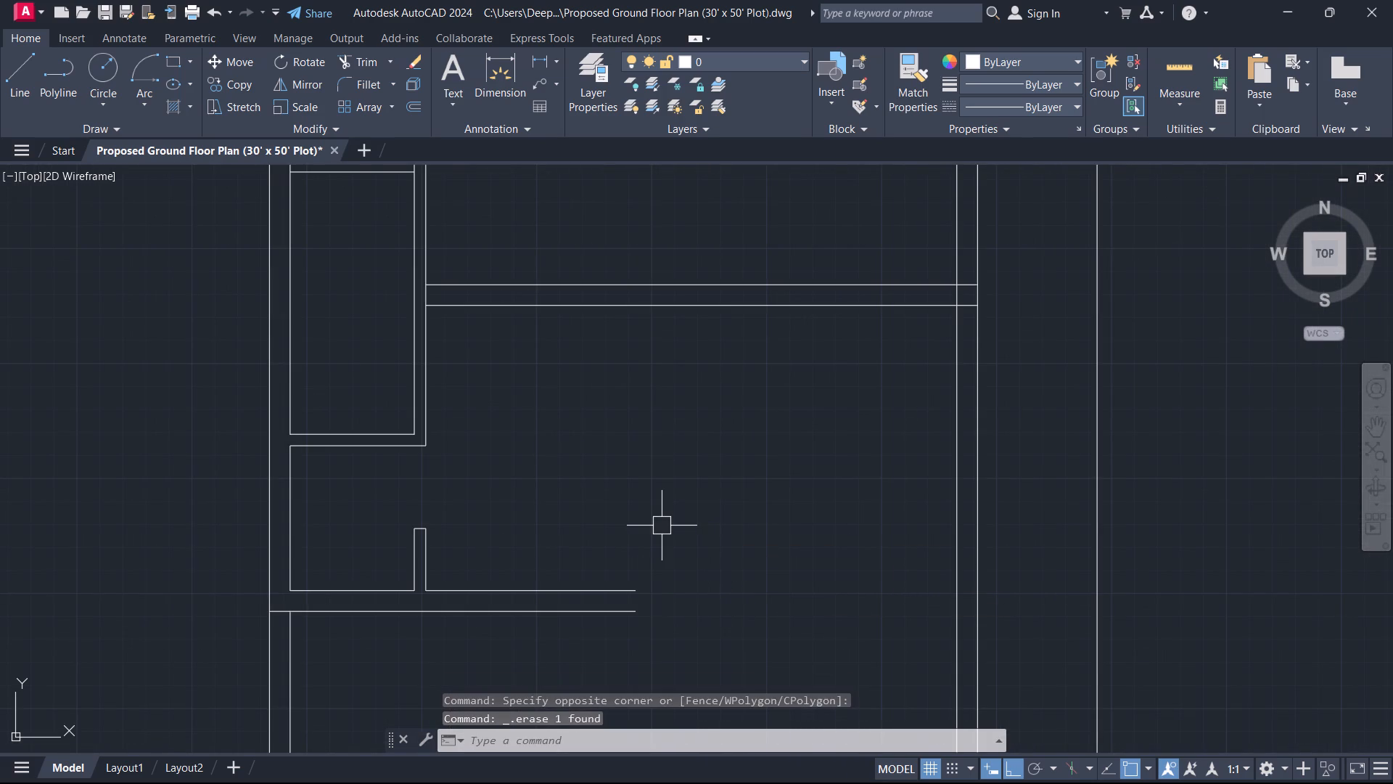
# Offset the east line of the short partition stub 10'4" to the east.
pyautogui.write('o')
pyautogui.press('space')
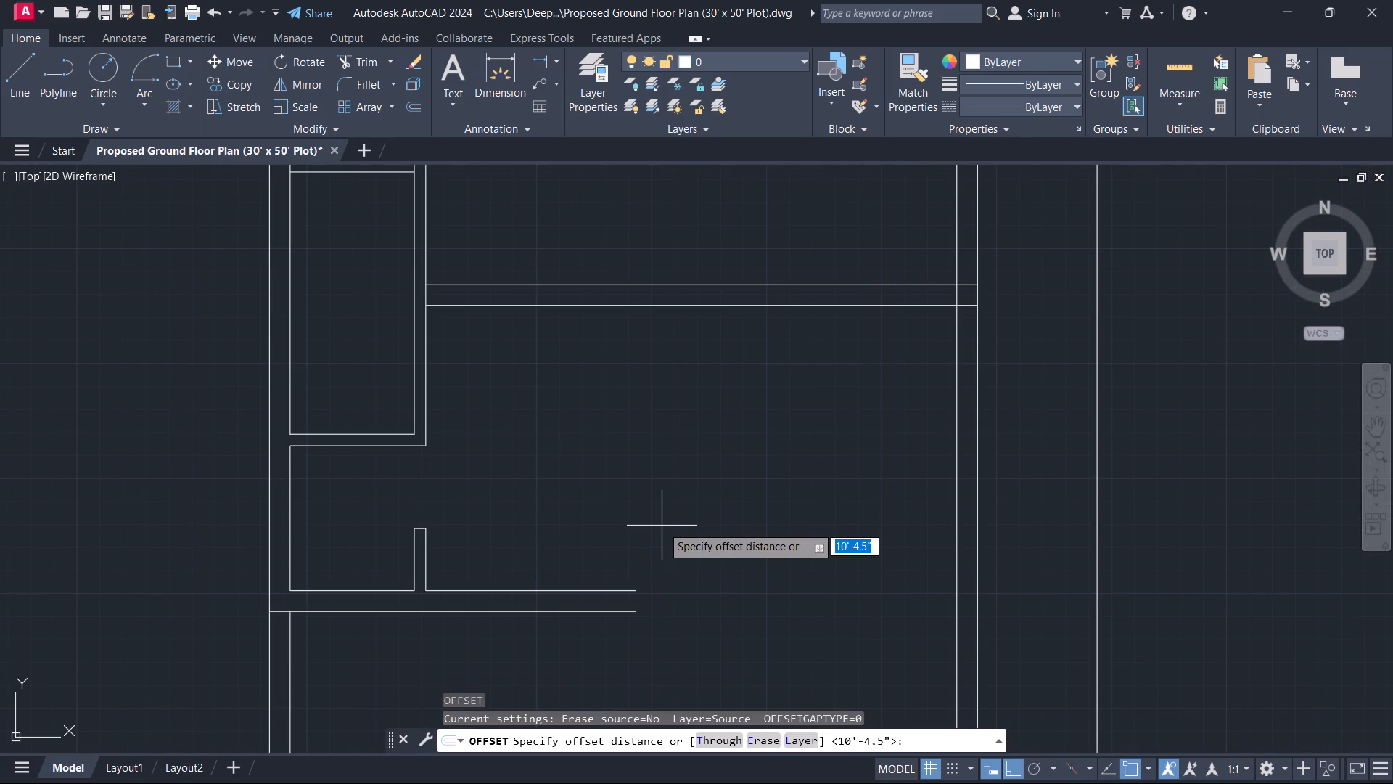
pyautogui.write("10'4")
pyautogui.press('Return')
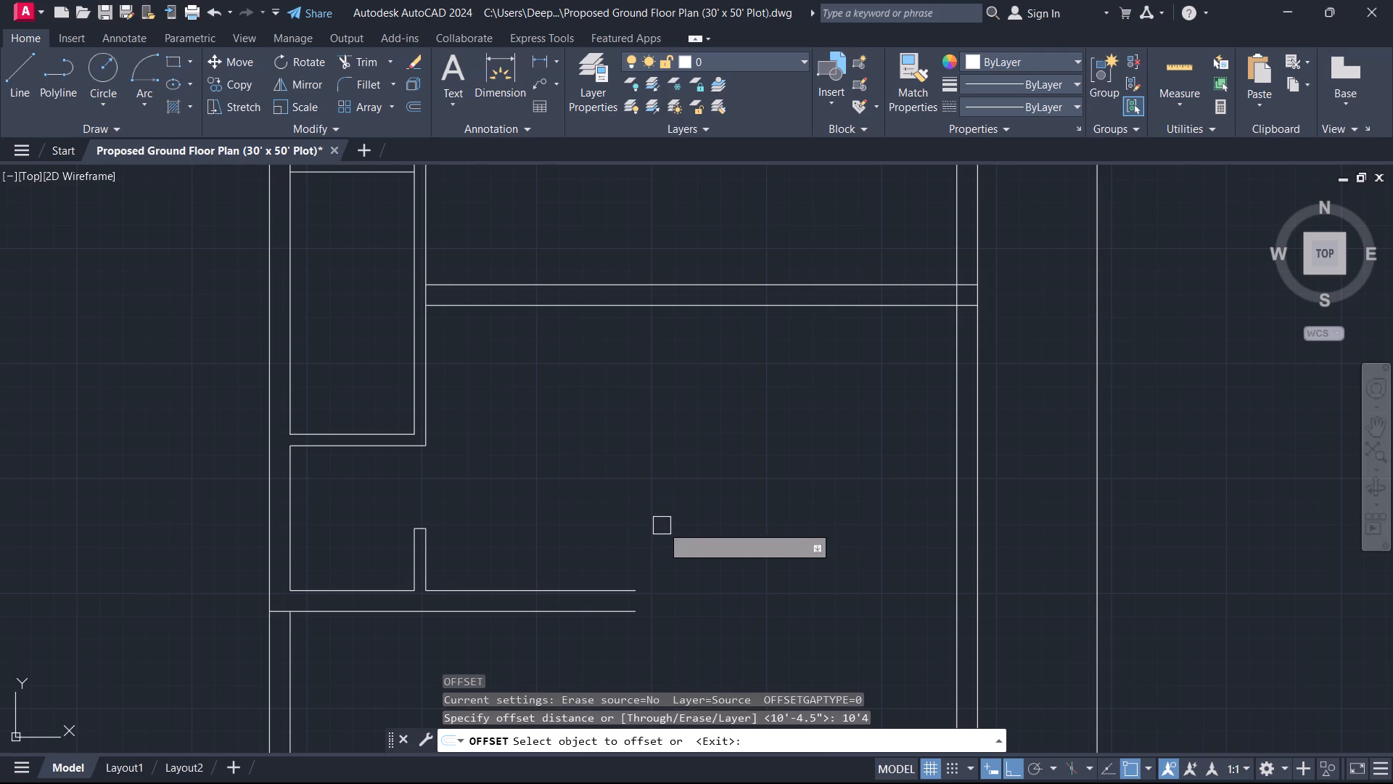
pyautogui.scroll(1, 411, 531)
pyautogui.click(431, 562)
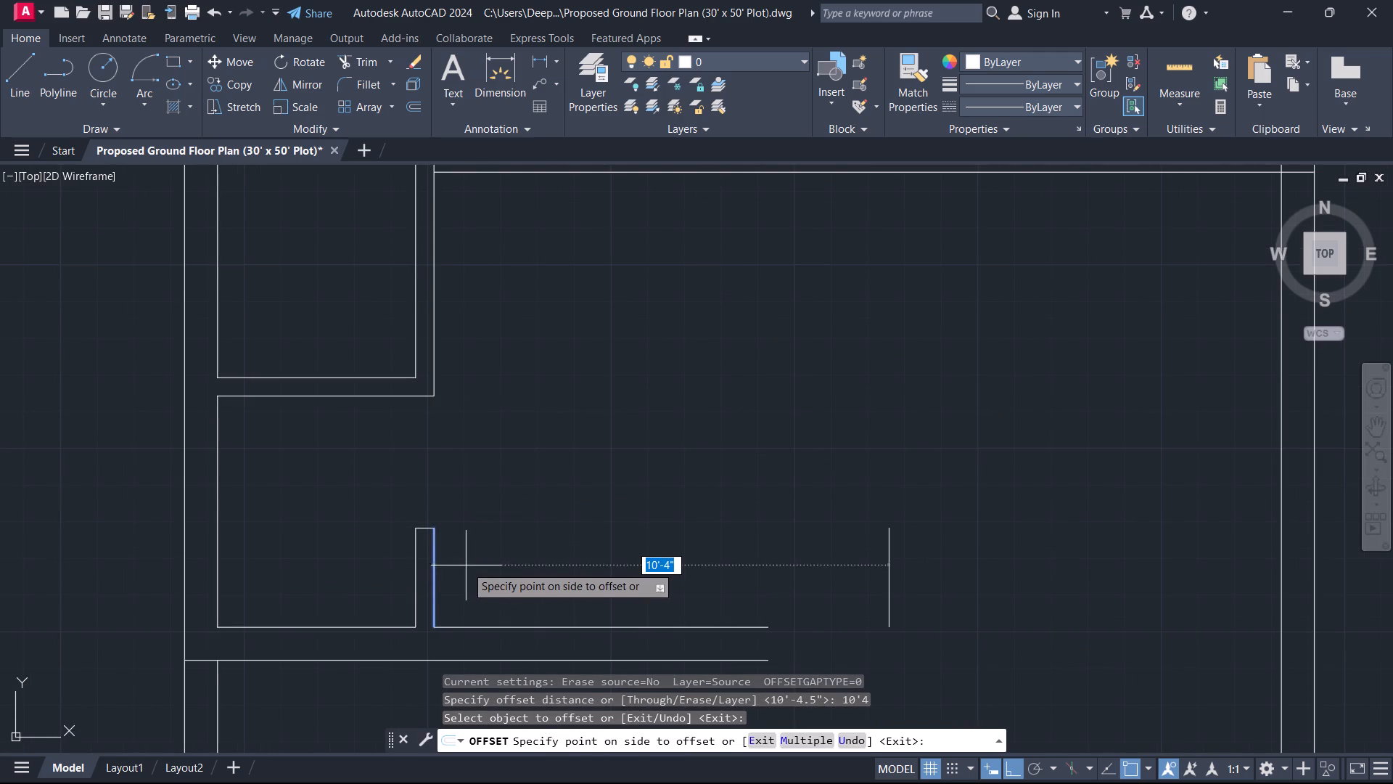
pyautogui.click(506, 559)
pyautogui.press('Escape')
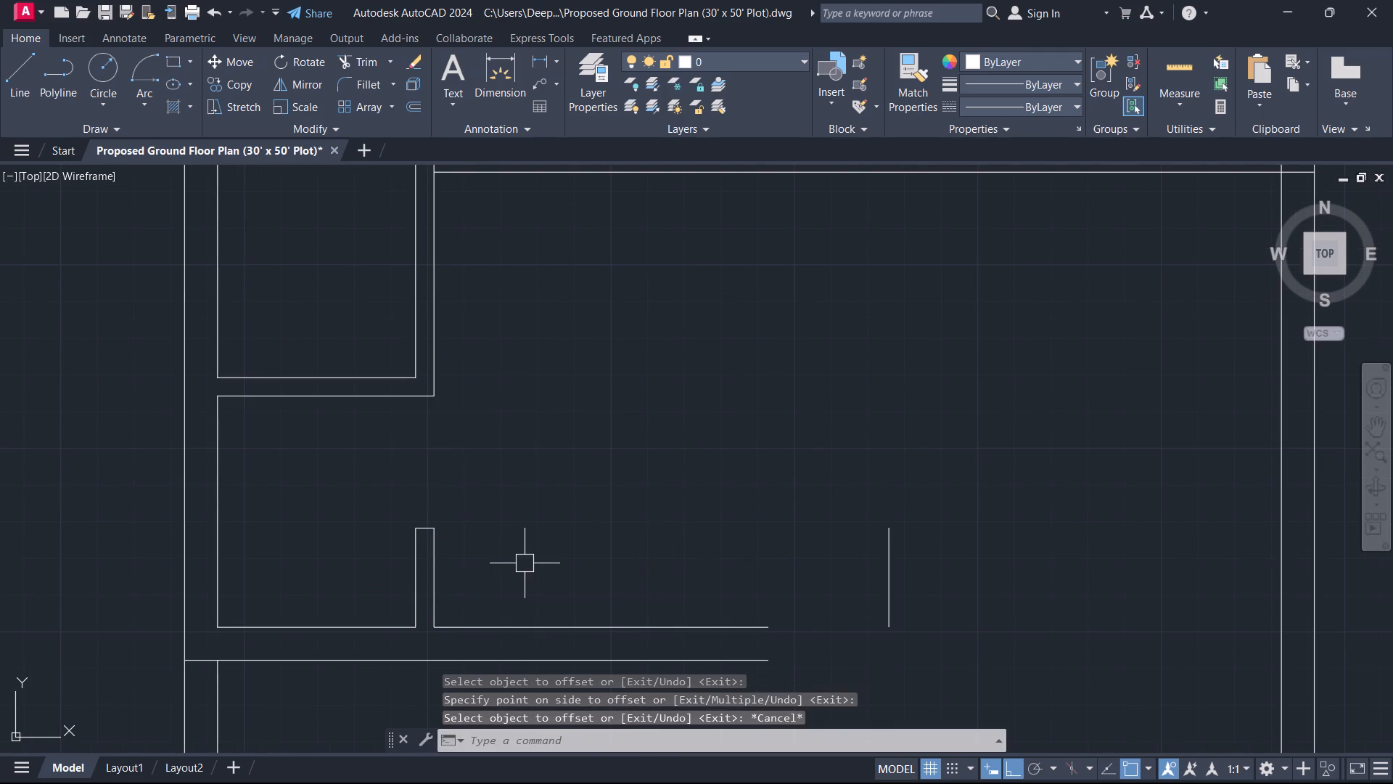
# Extend the new offset line north to the middle room's south wall and south to the plot's south wall.
pyautogui.write('ex')
pyautogui.press('space')
pyautogui.scroll(-3, 773, 547)
pyautogui.click(800, 552)
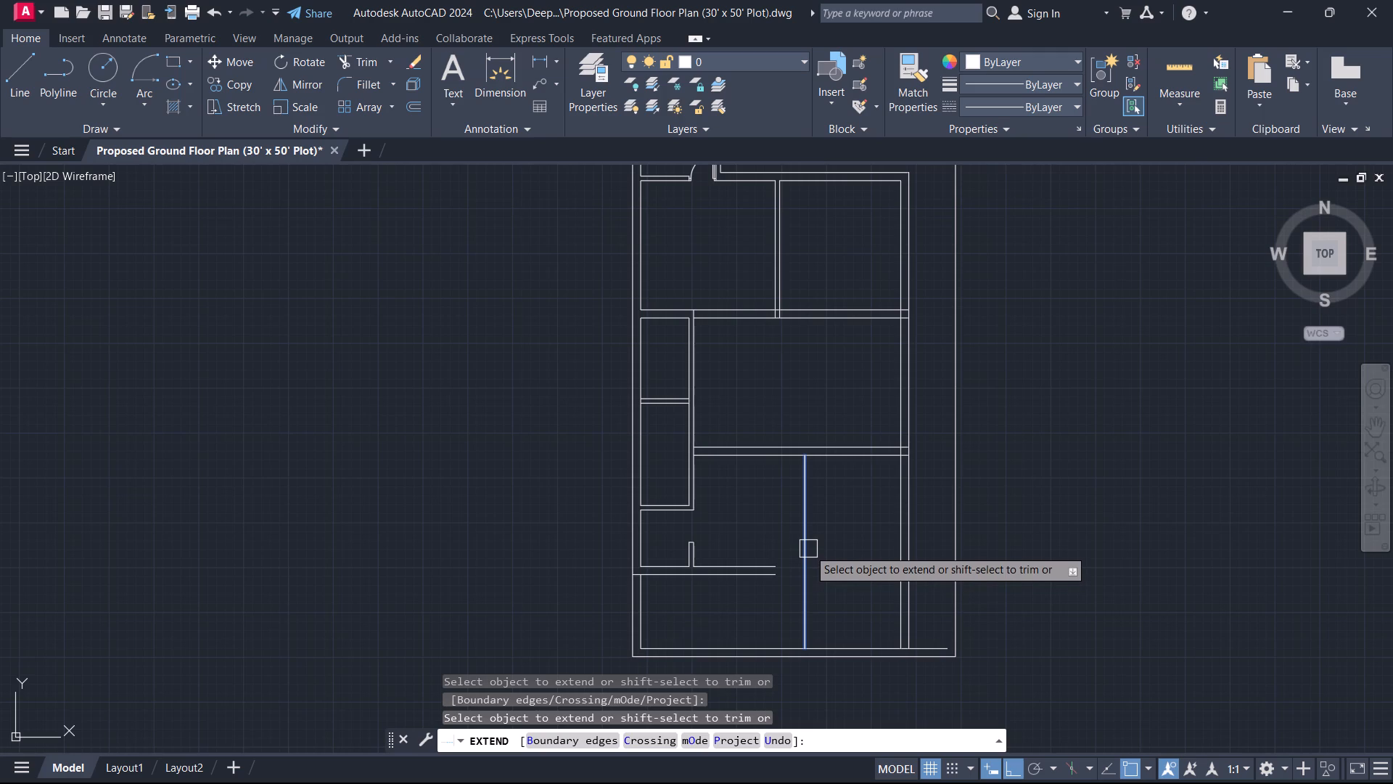
pyautogui.click(808, 549)
pyautogui.press('Escape')
# Offset the extended vertical line 9" to the east as the wall's second line.
pyautogui.write('o 9')
pyautogui.press('Return')
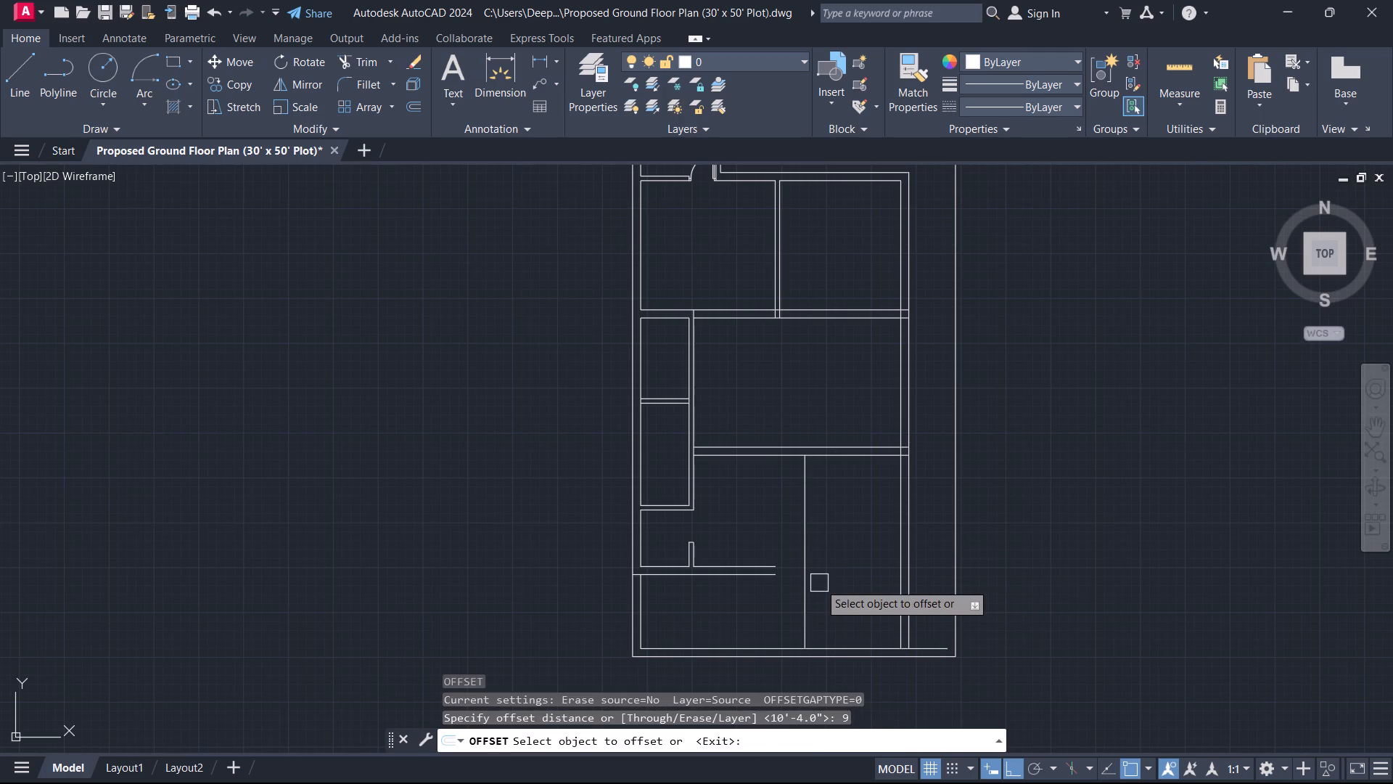
pyautogui.click(804, 542)
pyautogui.click(868, 534)
pyautogui.press('Escape')
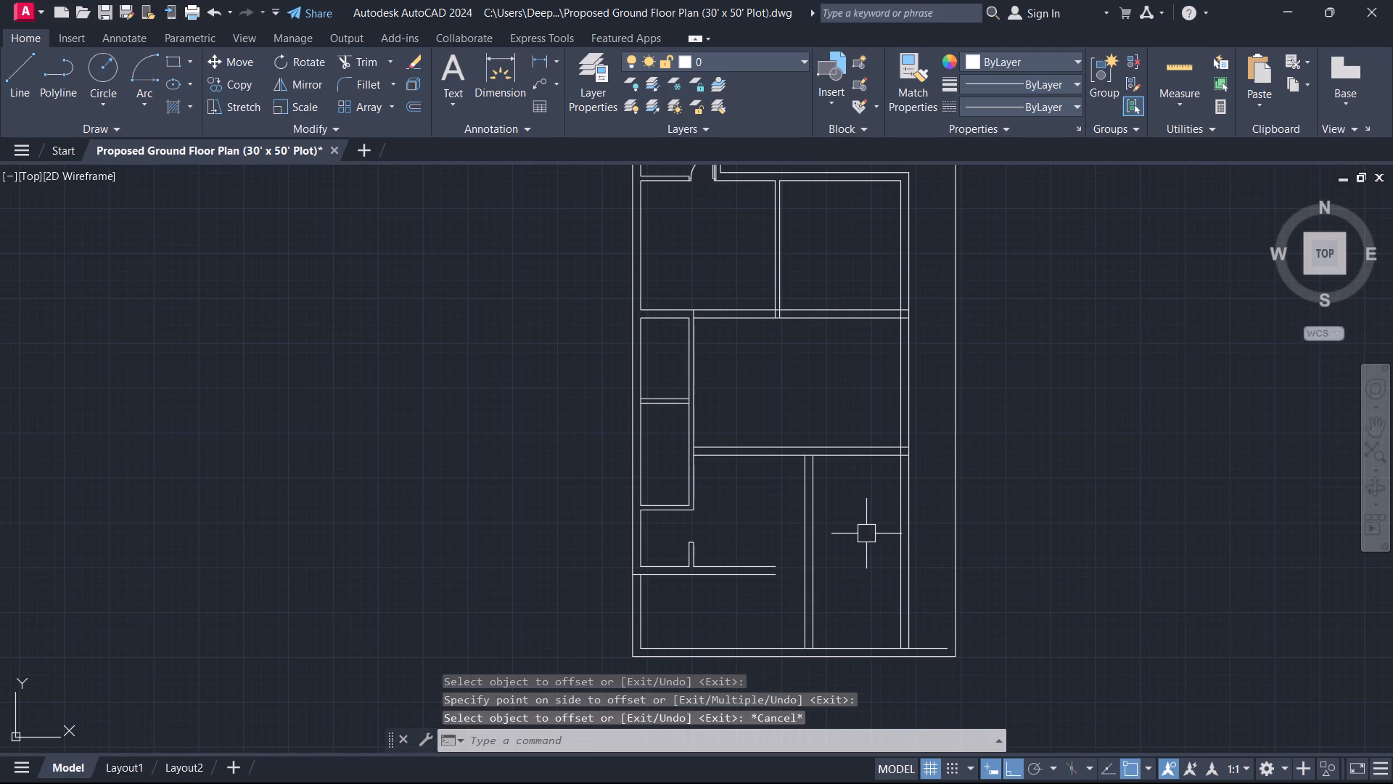
# Extend both lines of the 9" horizontal wall east to the new vertical wall.
pyautogui.write('ex')
pyautogui.press('space')
pyautogui.click(761, 513)
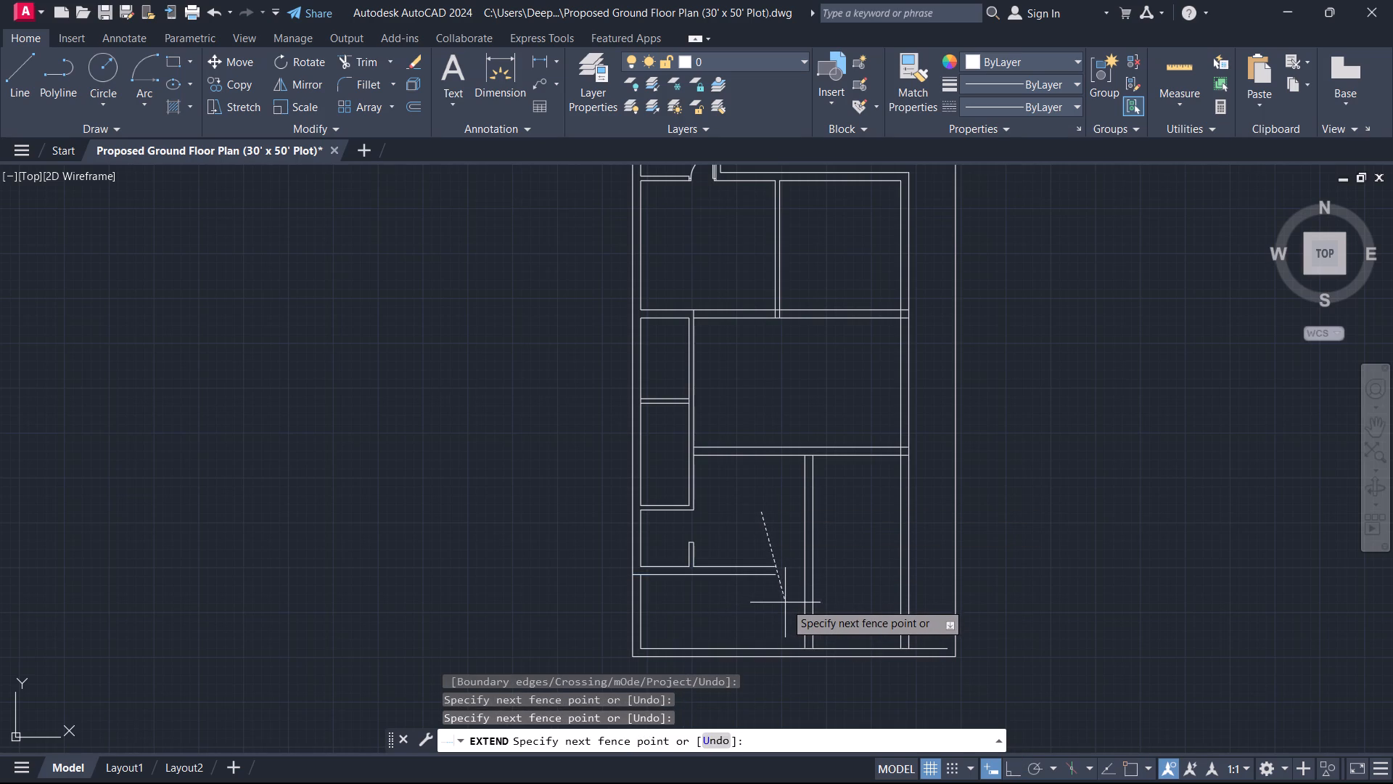
pyautogui.click(776, 603)
pyautogui.press('Escape')
# Fillet the horizontal wall's south line with the new vertical wall's east line into a sharp outer corner.
pyautogui.scroll(2, 658, 603)
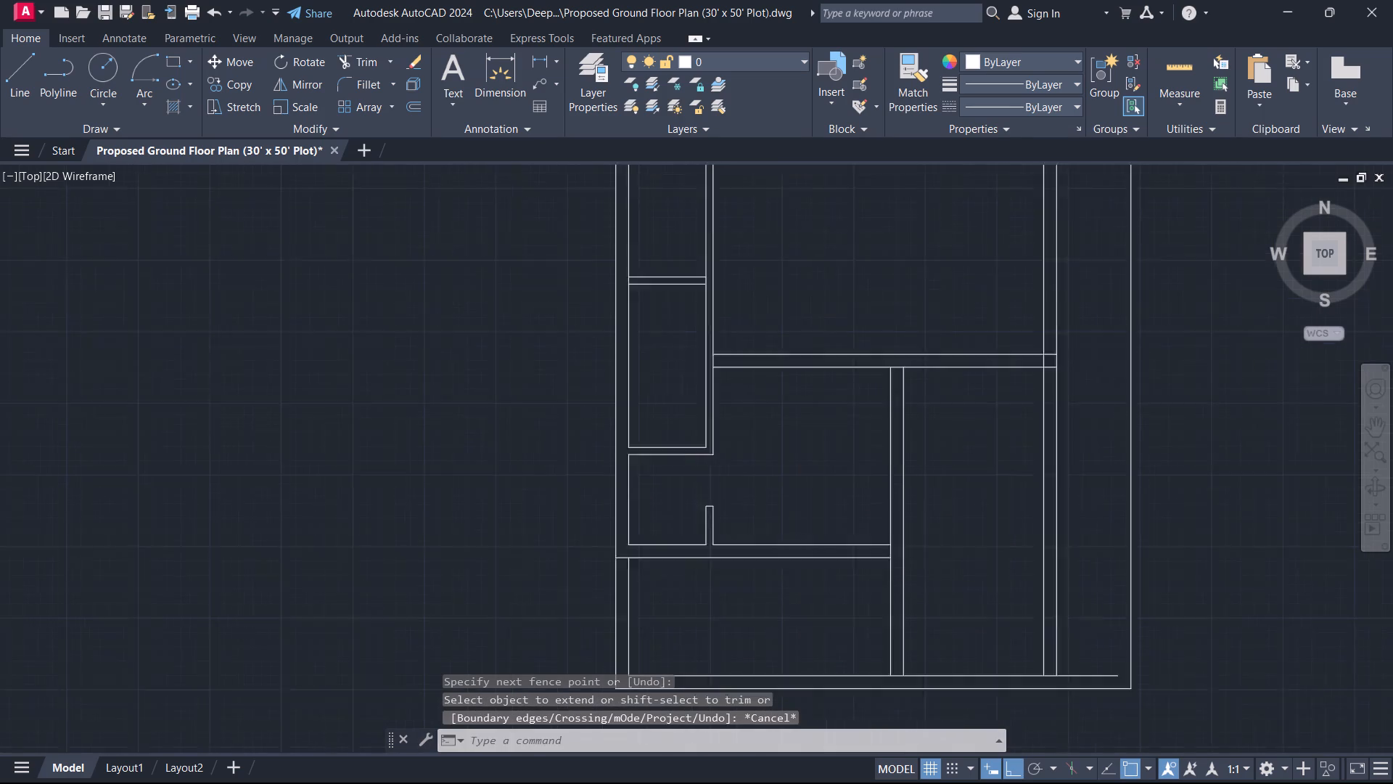
pyautogui.scroll(1, 659, 603)
pyautogui.scroll(-2, 666, 566)
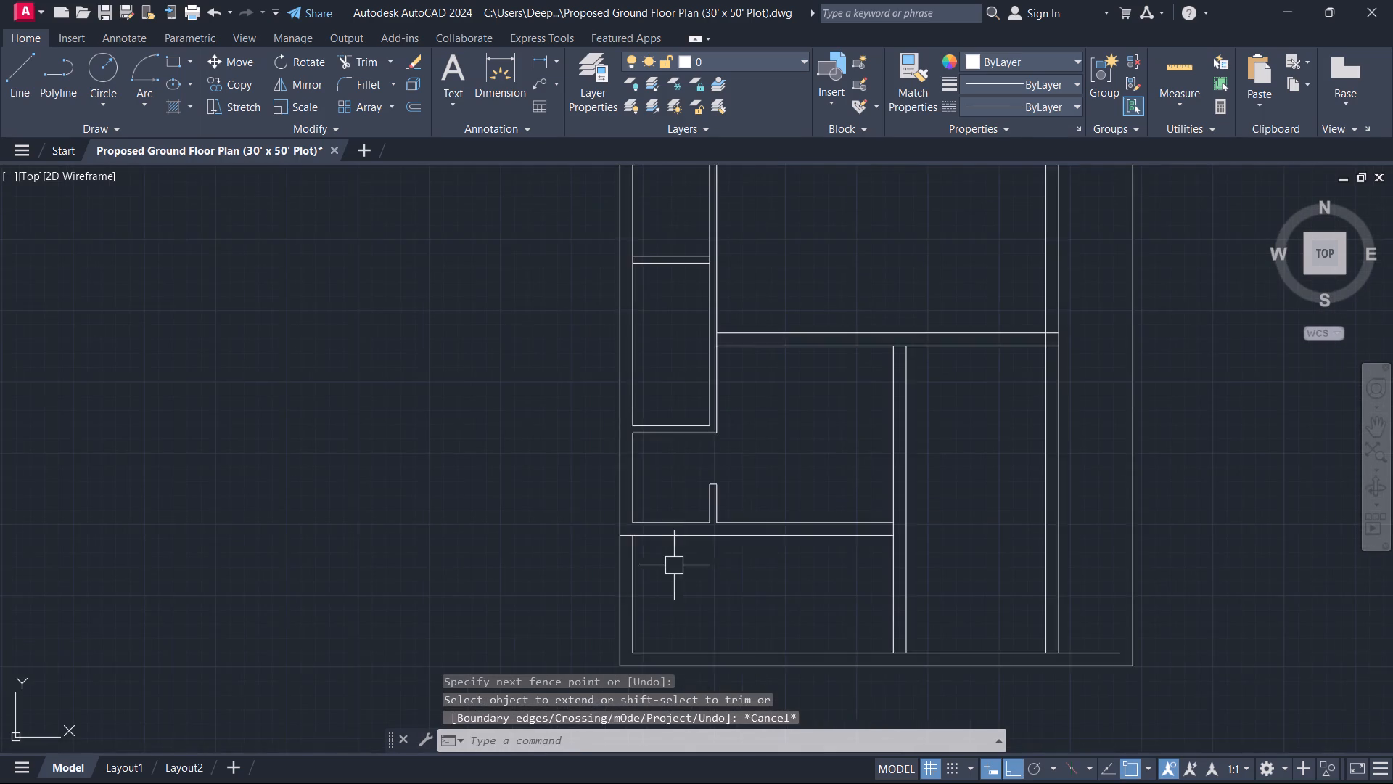
pyautogui.scroll(-1, 808, 514)
pyautogui.moveTo(829, 491); pyautogui.dragTo(805, 488, button='middle')
pyautogui.moveTo(791, 494); pyautogui.dragTo(735, 520, button='middle')
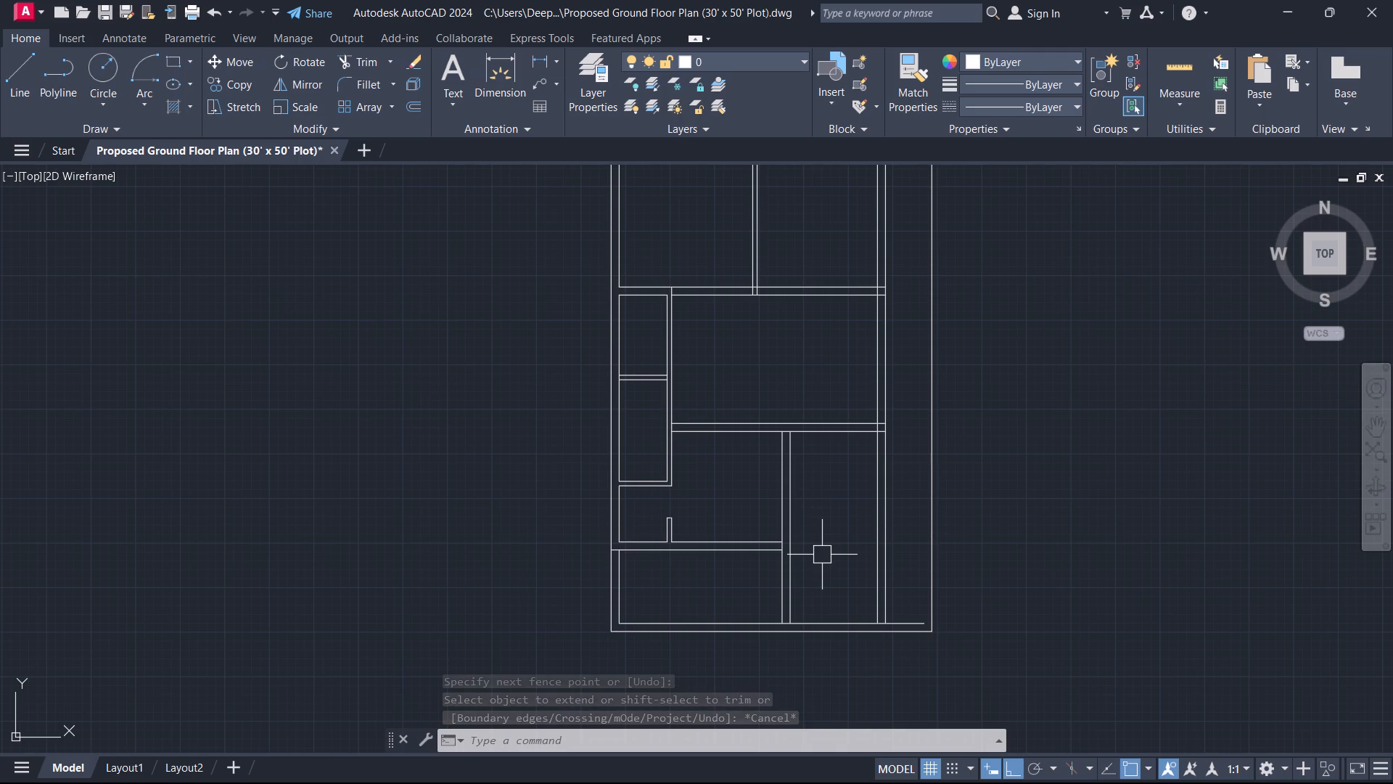
pyautogui.press('f')
pyautogui.press('space')
pyautogui.scroll(2, 769, 558)
pyautogui.click(759, 544)
pyautogui.click(825, 485)
pyautogui.press('space')
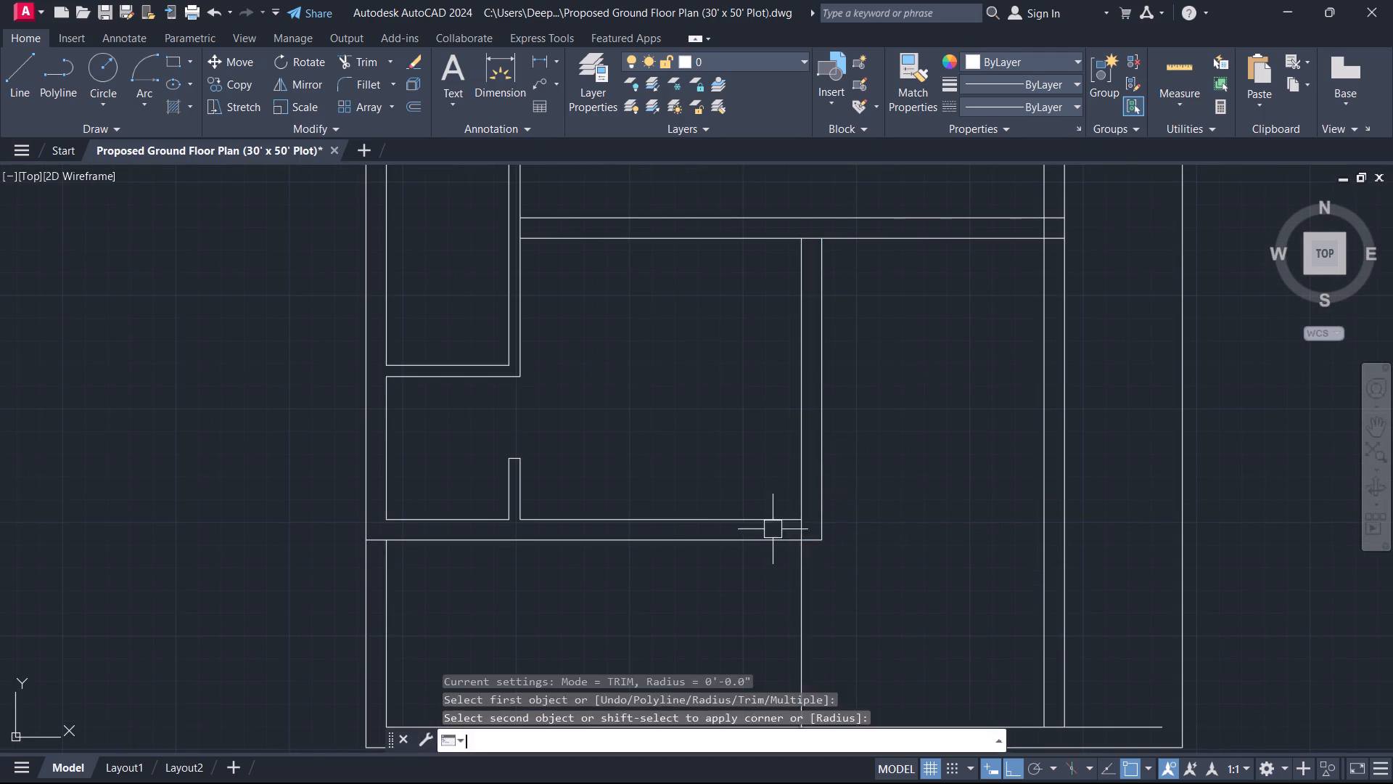
pyautogui.click(766, 524)
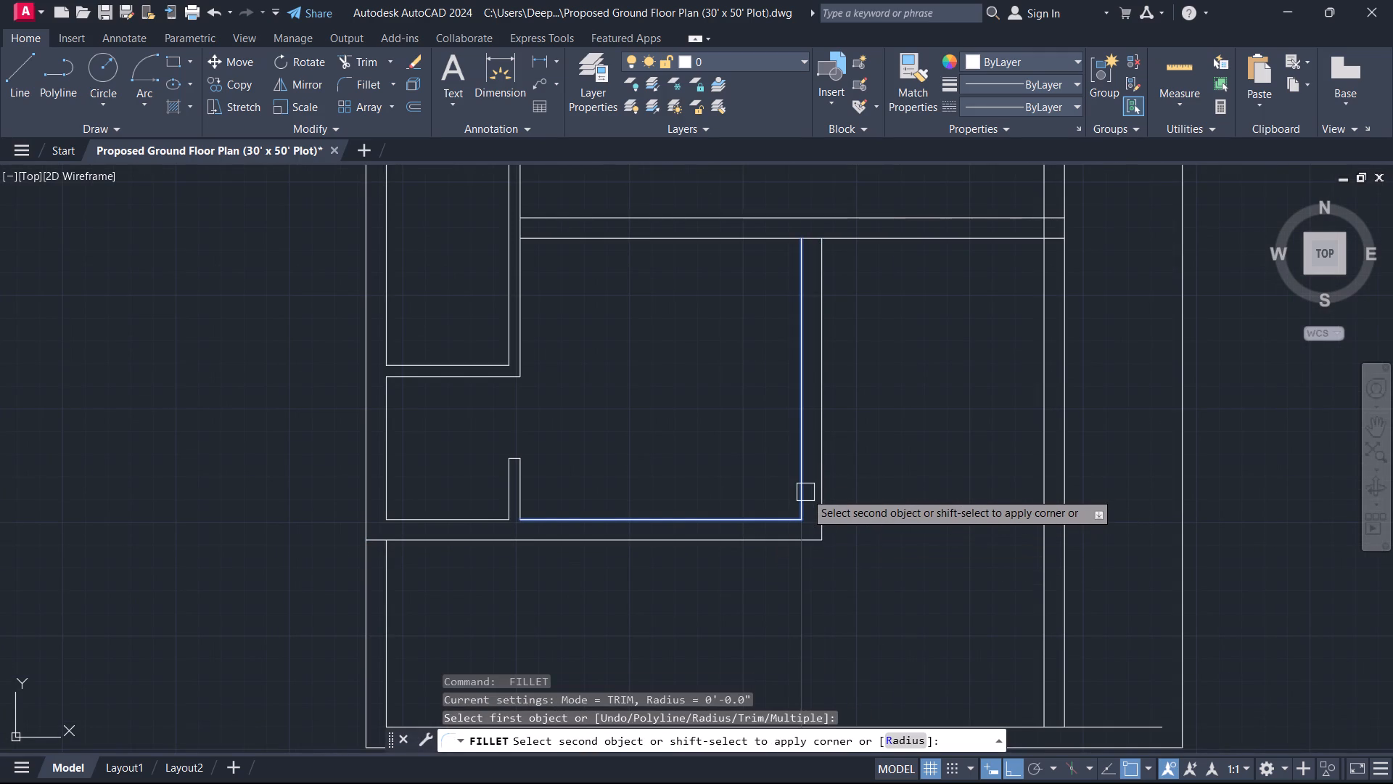
pyautogui.press('Escape')
# Trim the vertical wall's west line where it crosses the 9" thickness at the new corner.
pyautogui.scroll(2, 818, 536)
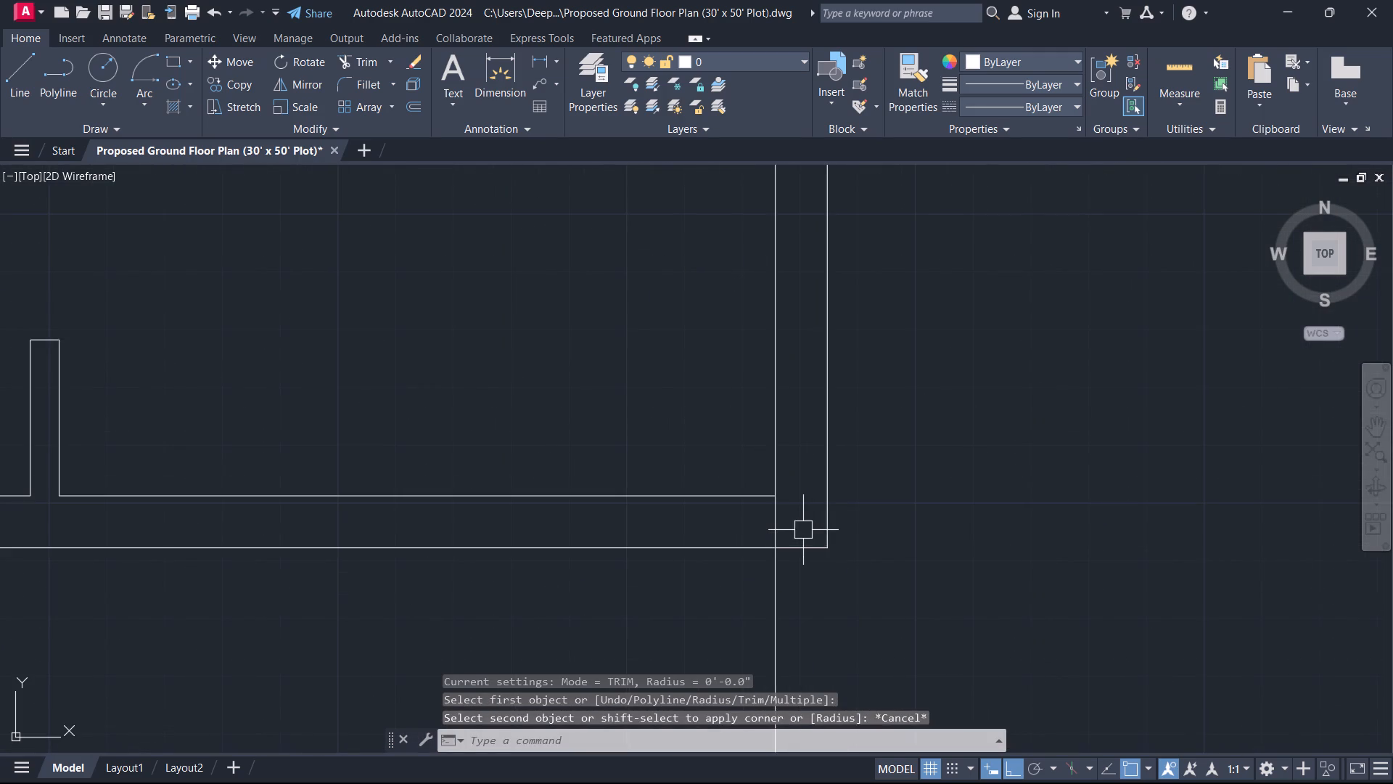
pyautogui.press('t')
pyautogui.press('r')
pyautogui.press('space')
pyautogui.scroll(2, 792, 522)
pyautogui.moveTo(792, 522); pyautogui.dragTo(785, 519)
pyautogui.click(648, 533)
pyautogui.press('Escape')
# Extend the vertical wall's west line north through the middle room's south wall to its upper line.
pyautogui.scroll(-6, 705, 523)
pyautogui.scroll(-3, 767, 521)
pyautogui.scroll(1, 767, 521)
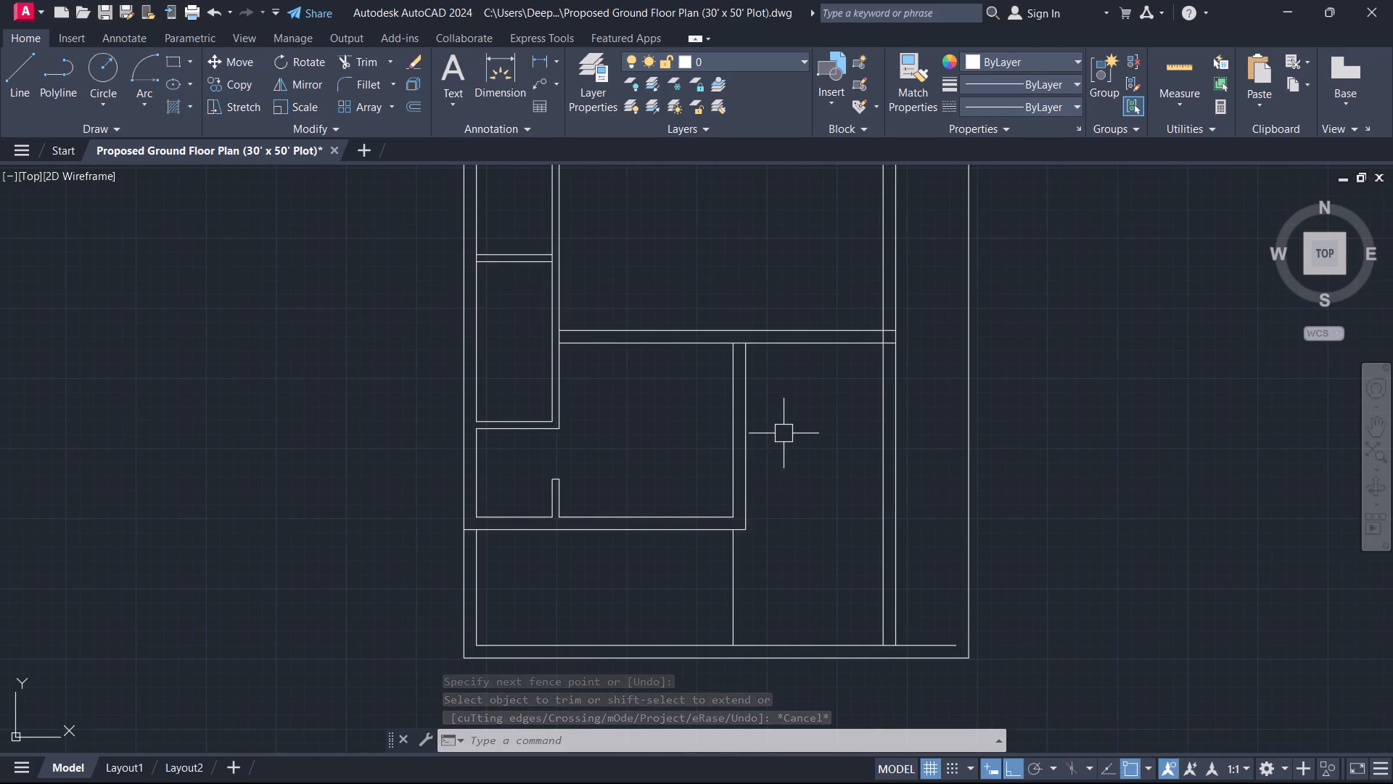
pyautogui.scroll(1, 720, 369)
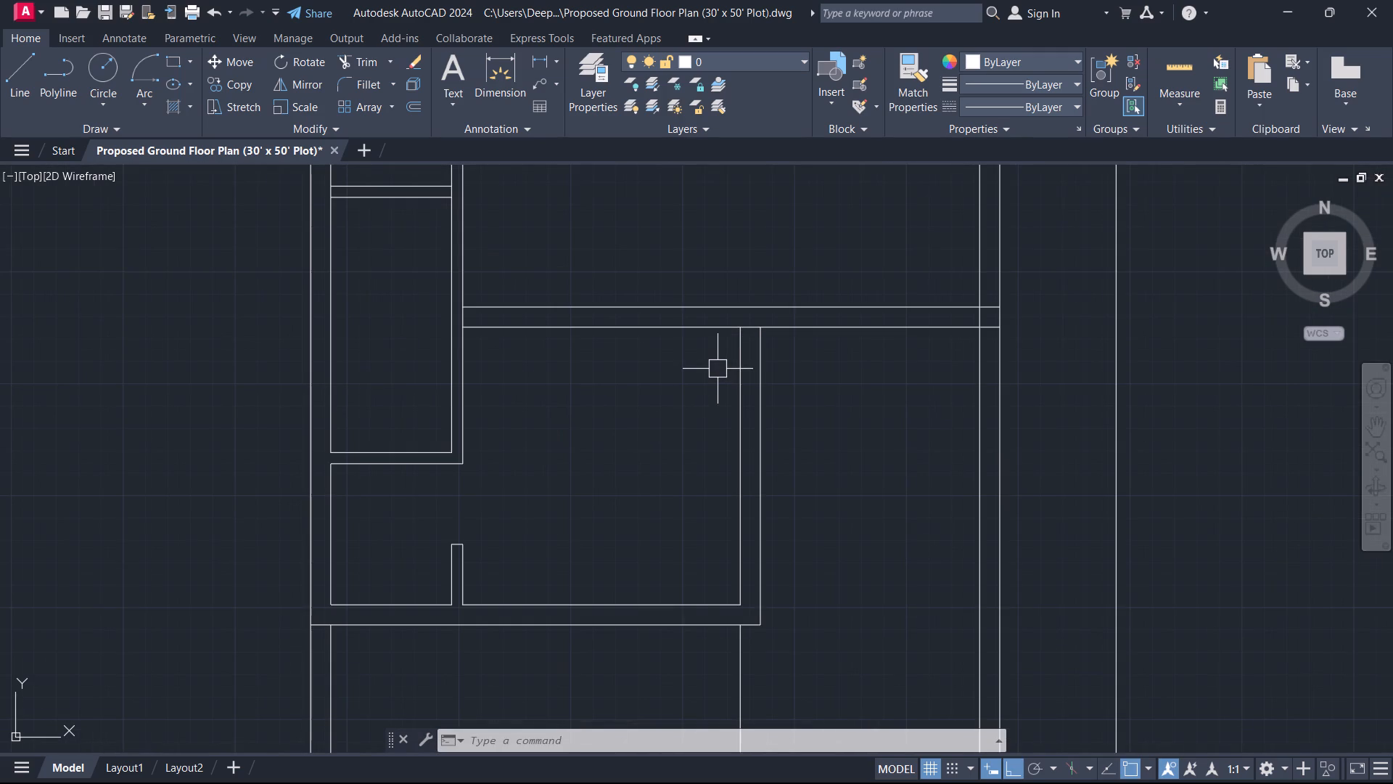
pyautogui.write('ex')
pyautogui.press('space')
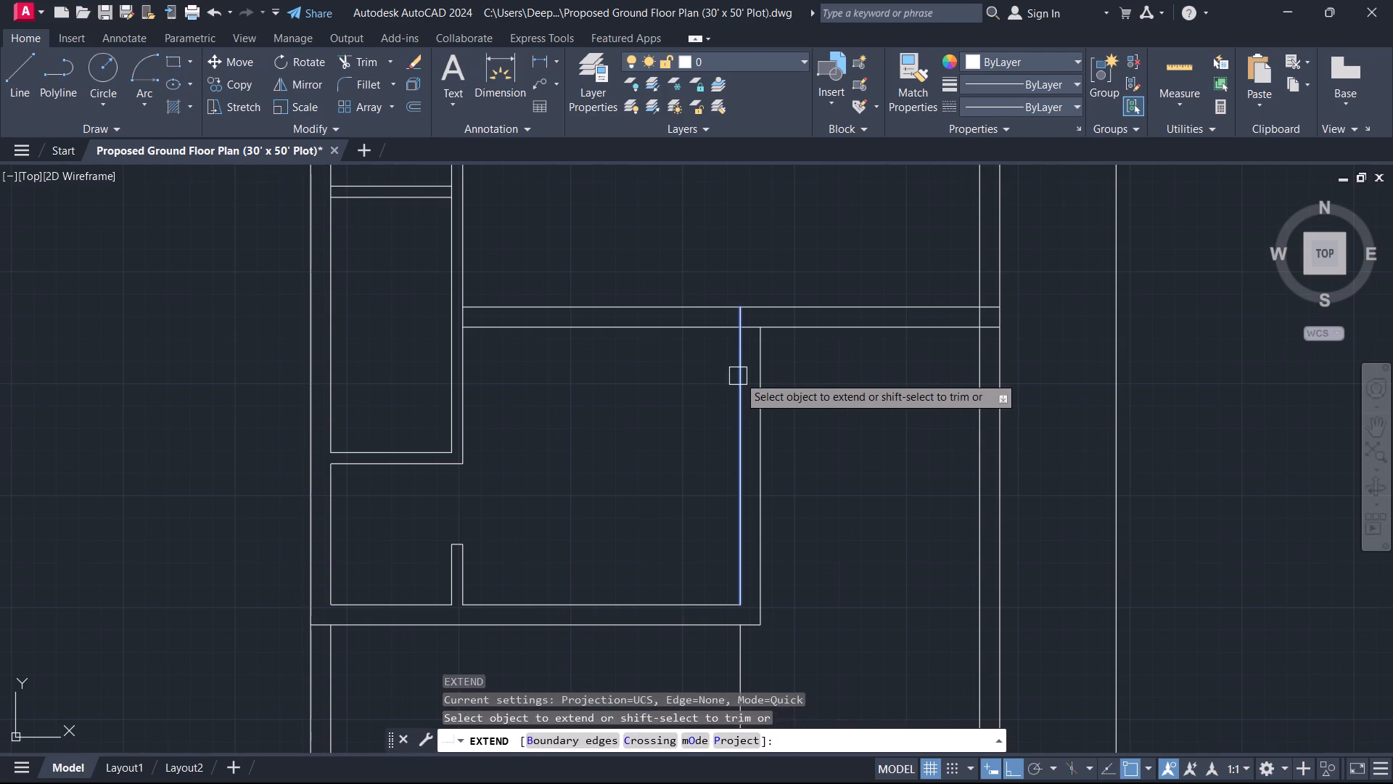
pyautogui.click(743, 377)
pyautogui.press('Escape')
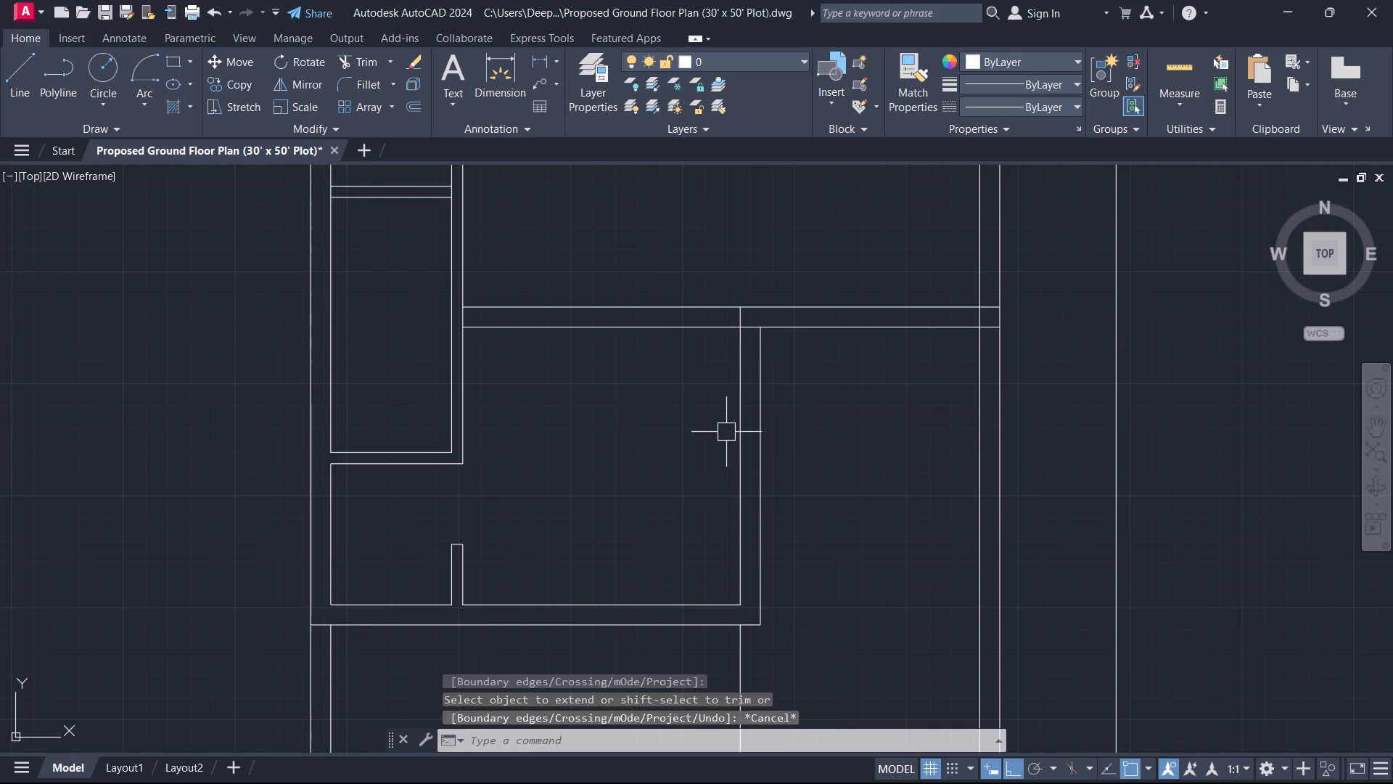
# Cut a 3' opening in the middle room's south wall, just west of the vertical wall, using a 3' offset and Trim.
pyautogui.write("o 3'")
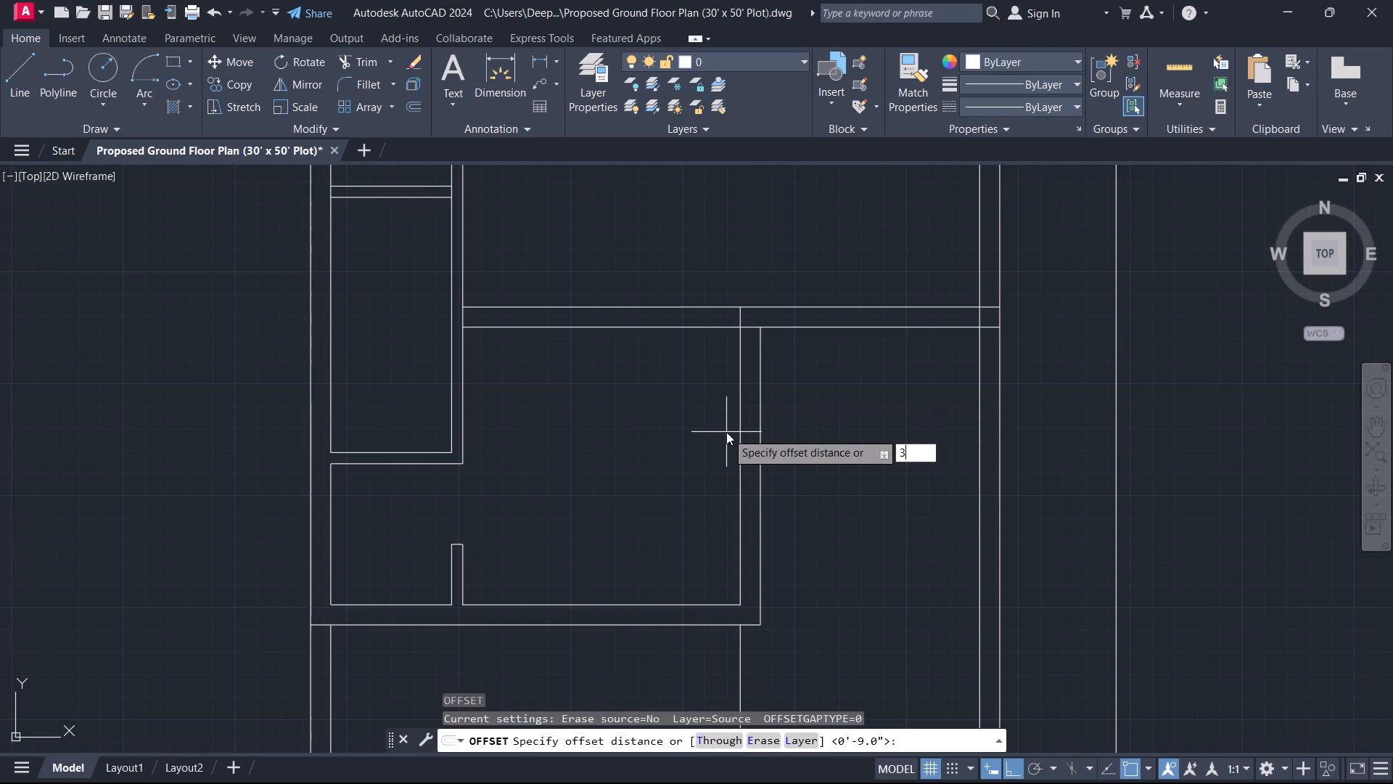
pyautogui.press('Return')
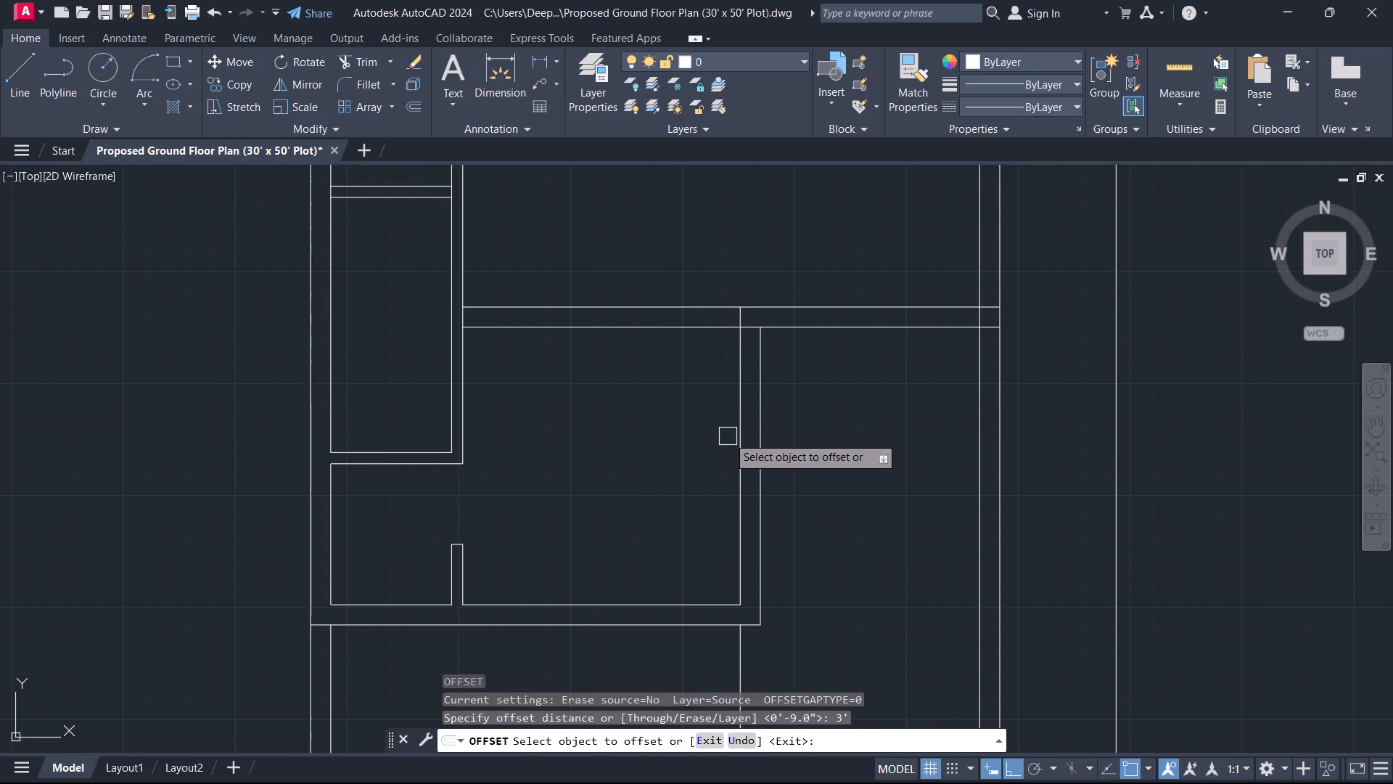
pyautogui.click(735, 453)
pyautogui.click(695, 455)
pyautogui.press('Escape')
pyautogui.write('tr')
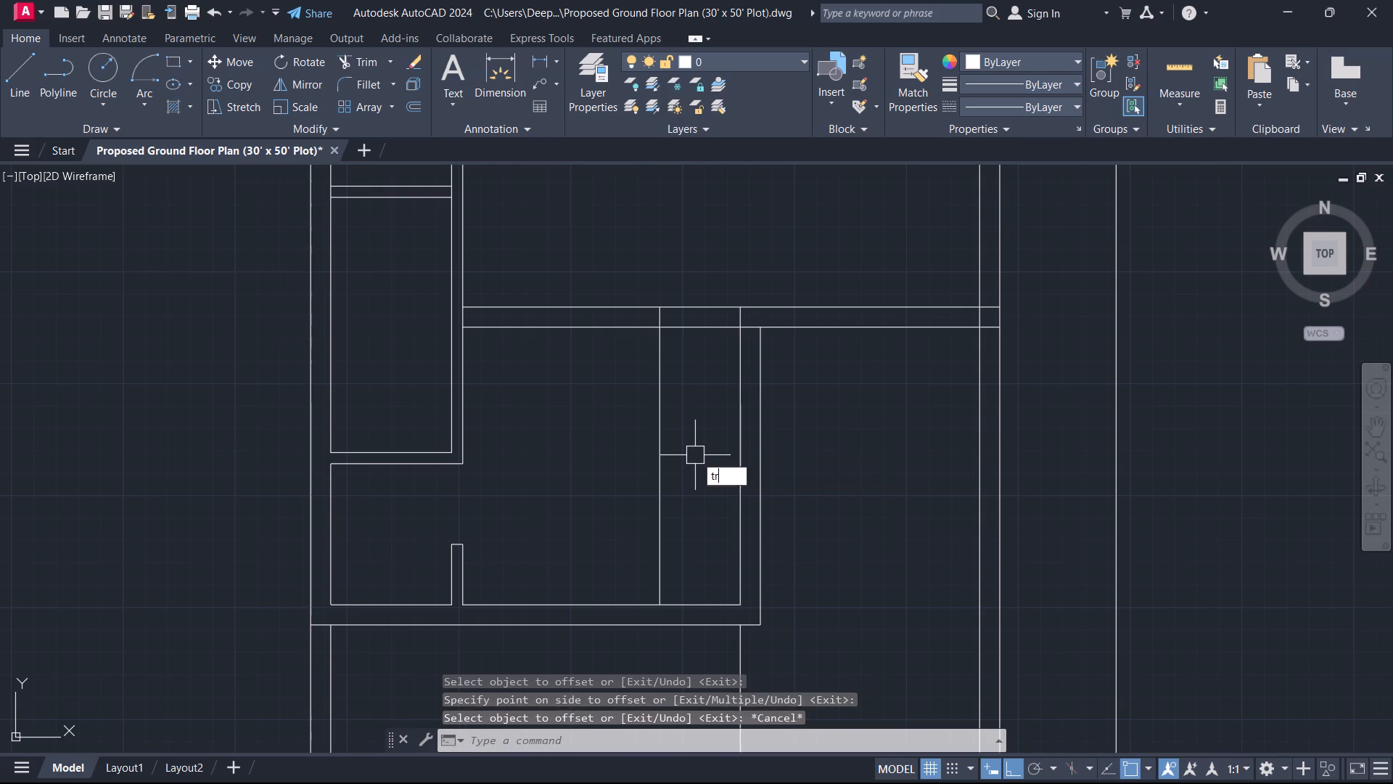
pyautogui.press('space')
pyautogui.moveTo(696, 361); pyautogui.dragTo(696, 242)
pyautogui.moveTo(675, 351); pyautogui.dragTo(599, 408)
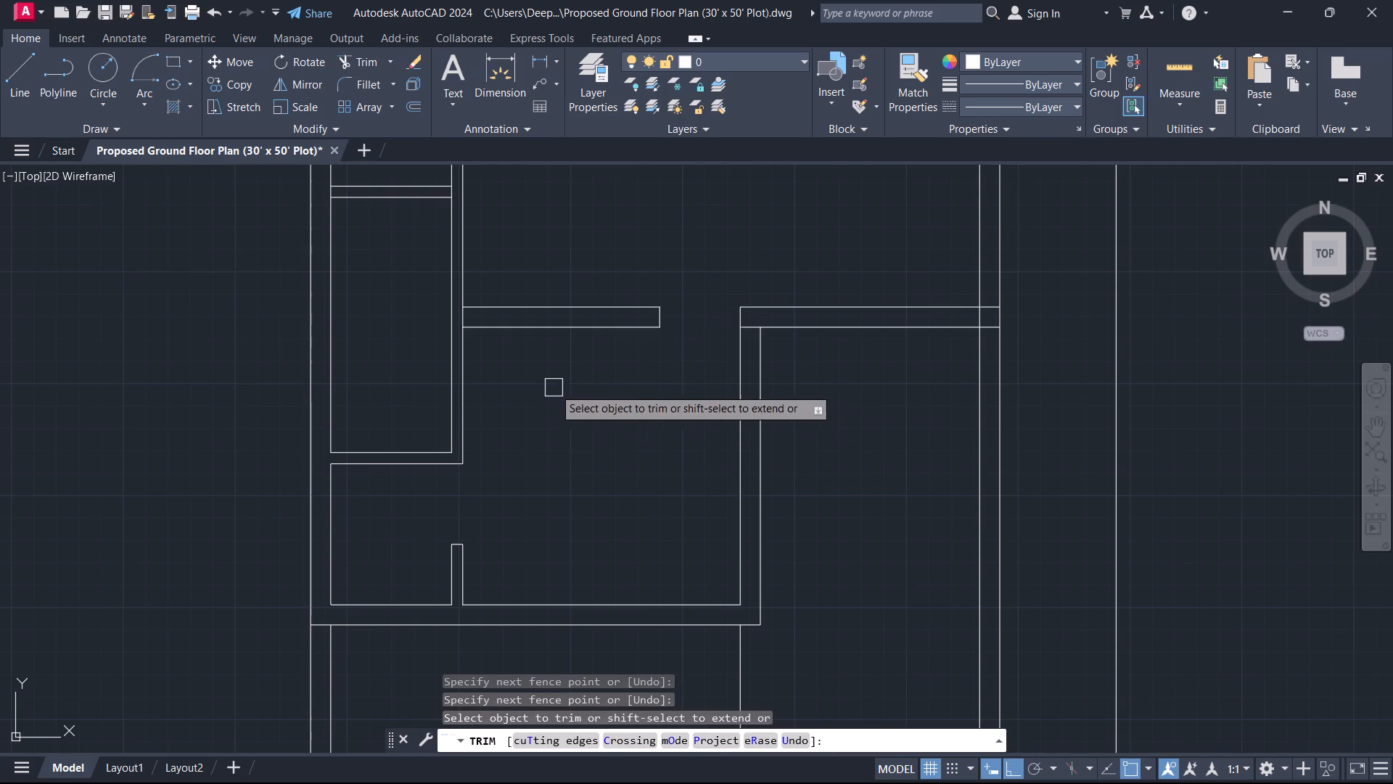
# Trim the small-room partition's east line where it crosses the thickness of the middle room's south wall.
pyautogui.scroll(3, 501, 316)
pyautogui.moveTo(424, 333); pyautogui.dragTo(414, 332)
pyautogui.click(348, 330)
pyautogui.press('Escape')
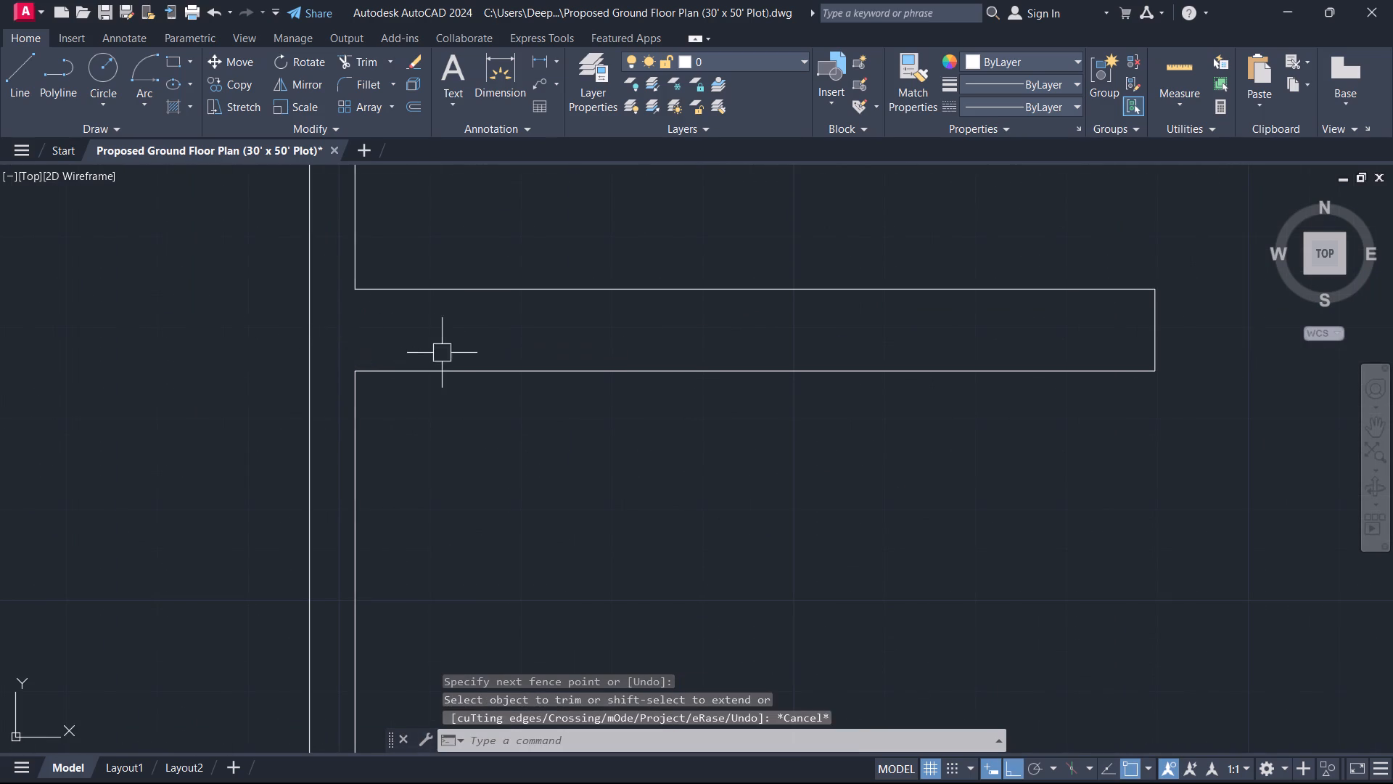
# Extend the south line of the middle room's south wall west to the small-room partition's west line.
pyautogui.scroll(-2, 451, 359)
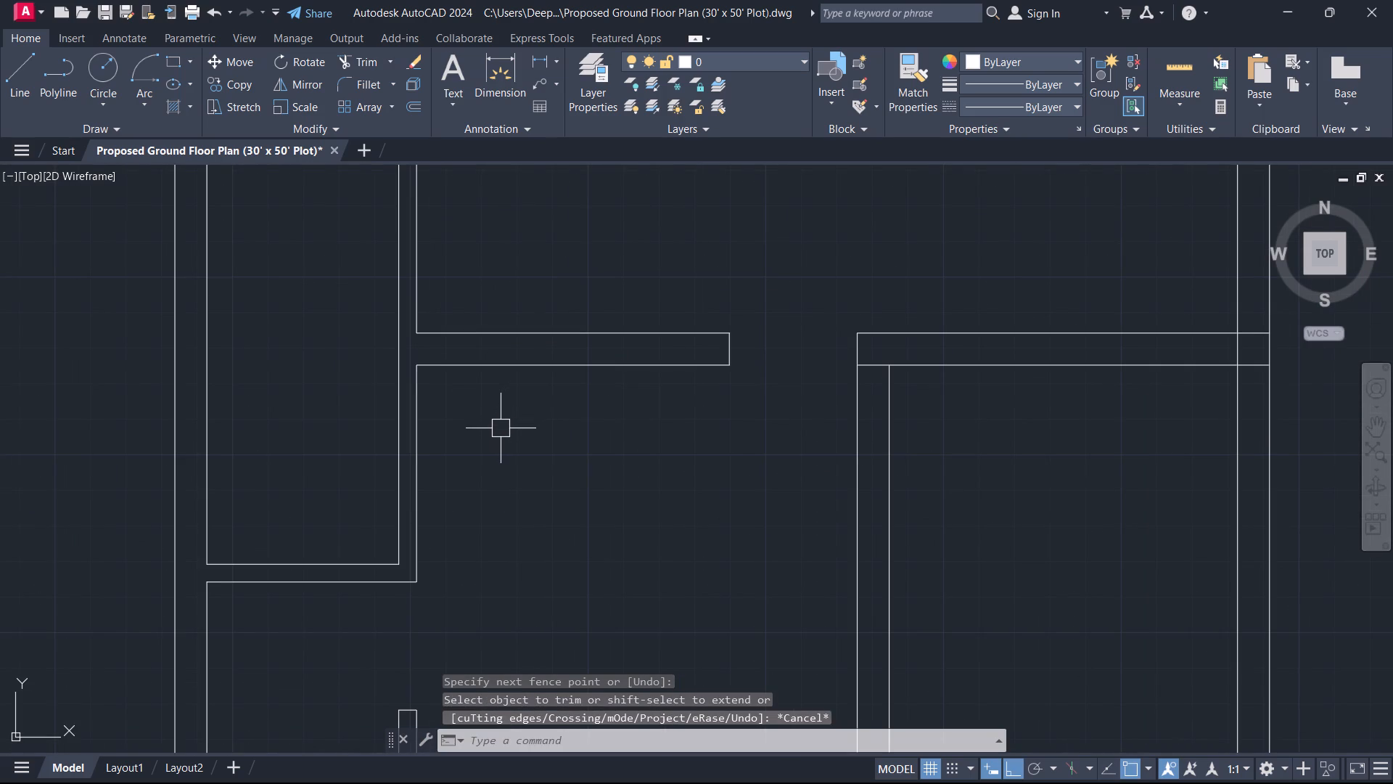
pyautogui.moveTo(499, 427); pyautogui.dragTo(580, 431, button='middle')
pyautogui.write('ex')
pyautogui.press('space')
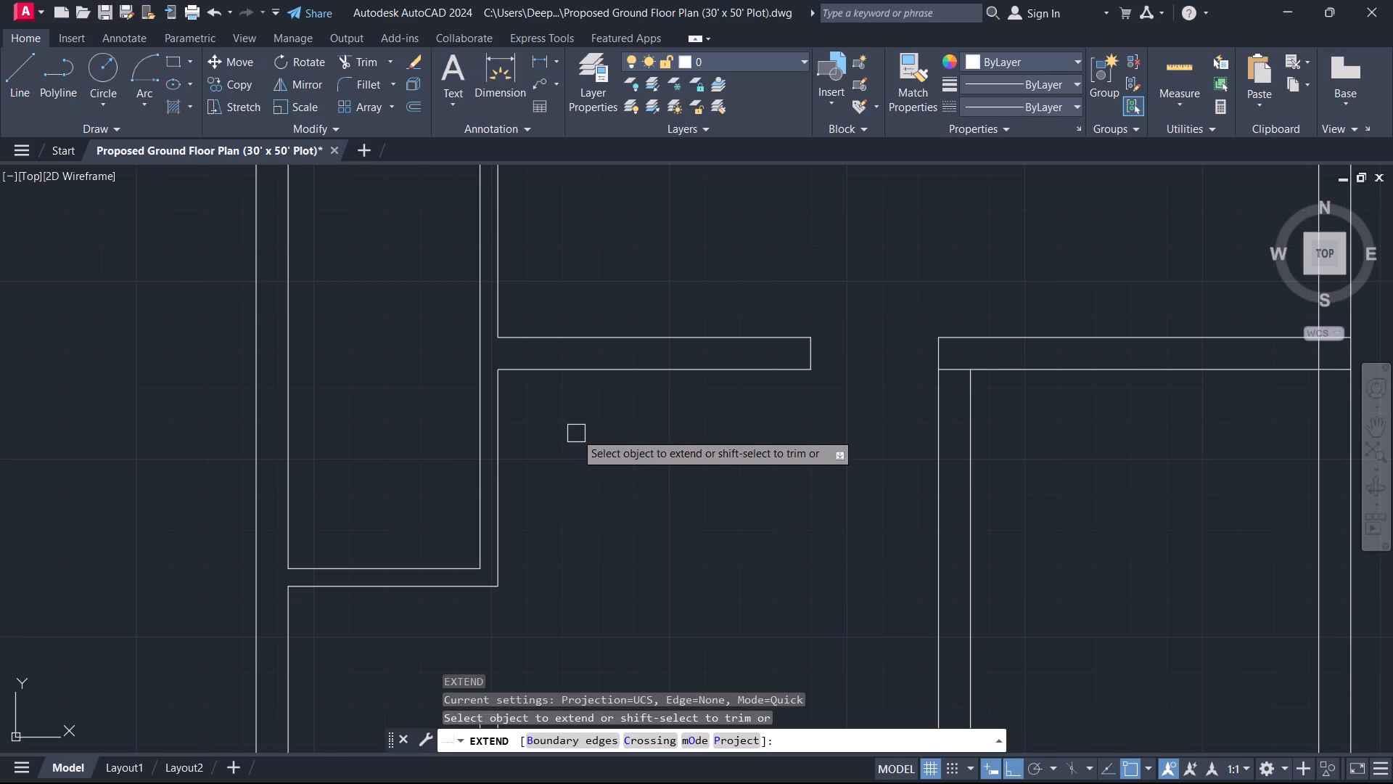
pyautogui.click(532, 373)
pyautogui.press('Escape')
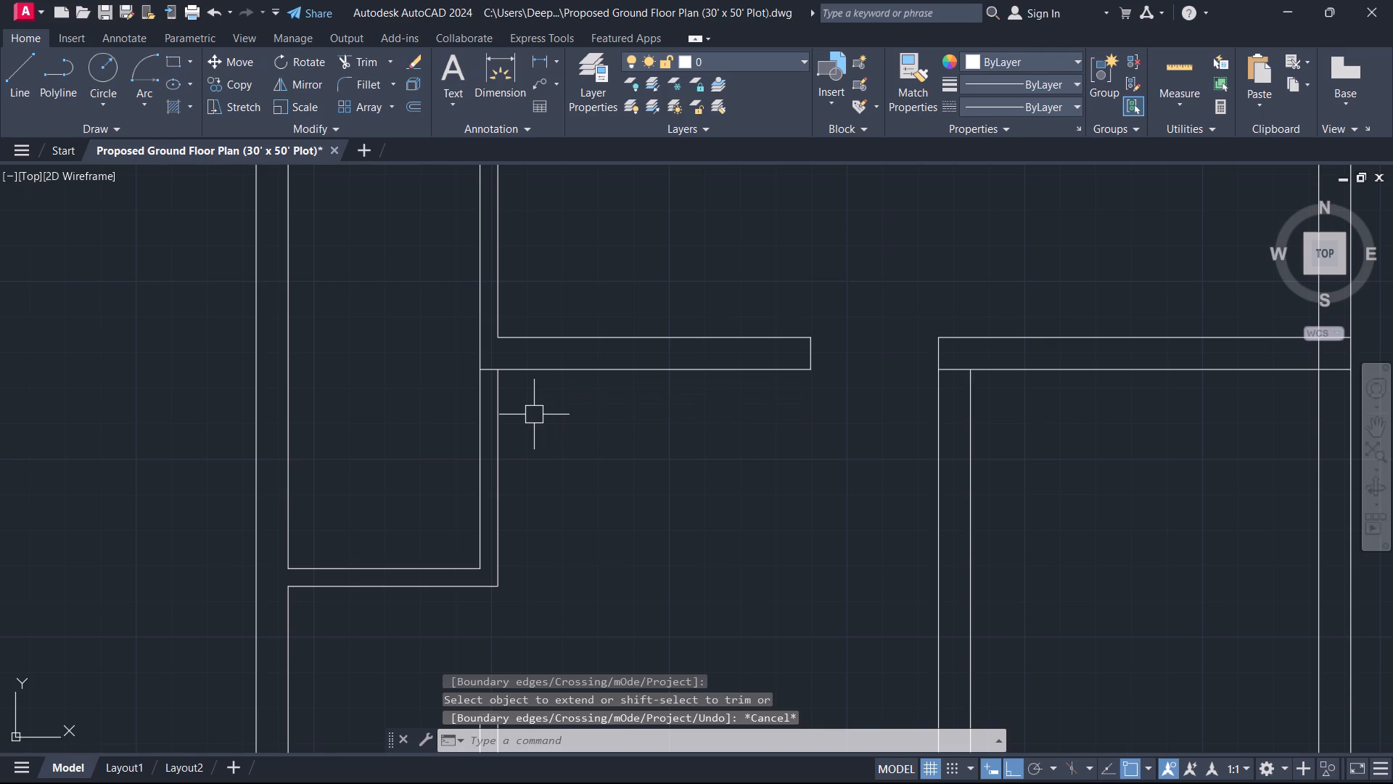
# Offset the south line of the middle room's south wall 2'6" to the south.
pyautogui.write('o')
pyautogui.press('space')
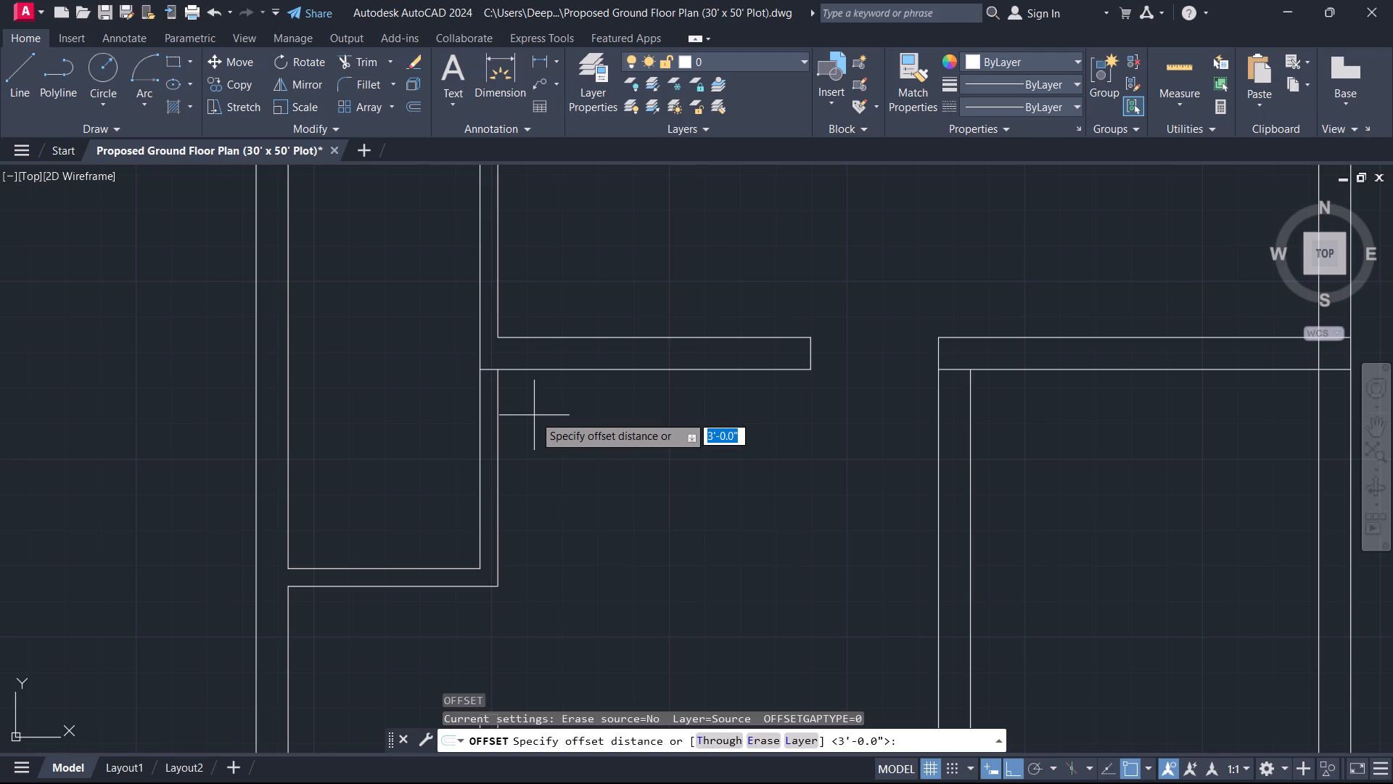
pyautogui.press('2')
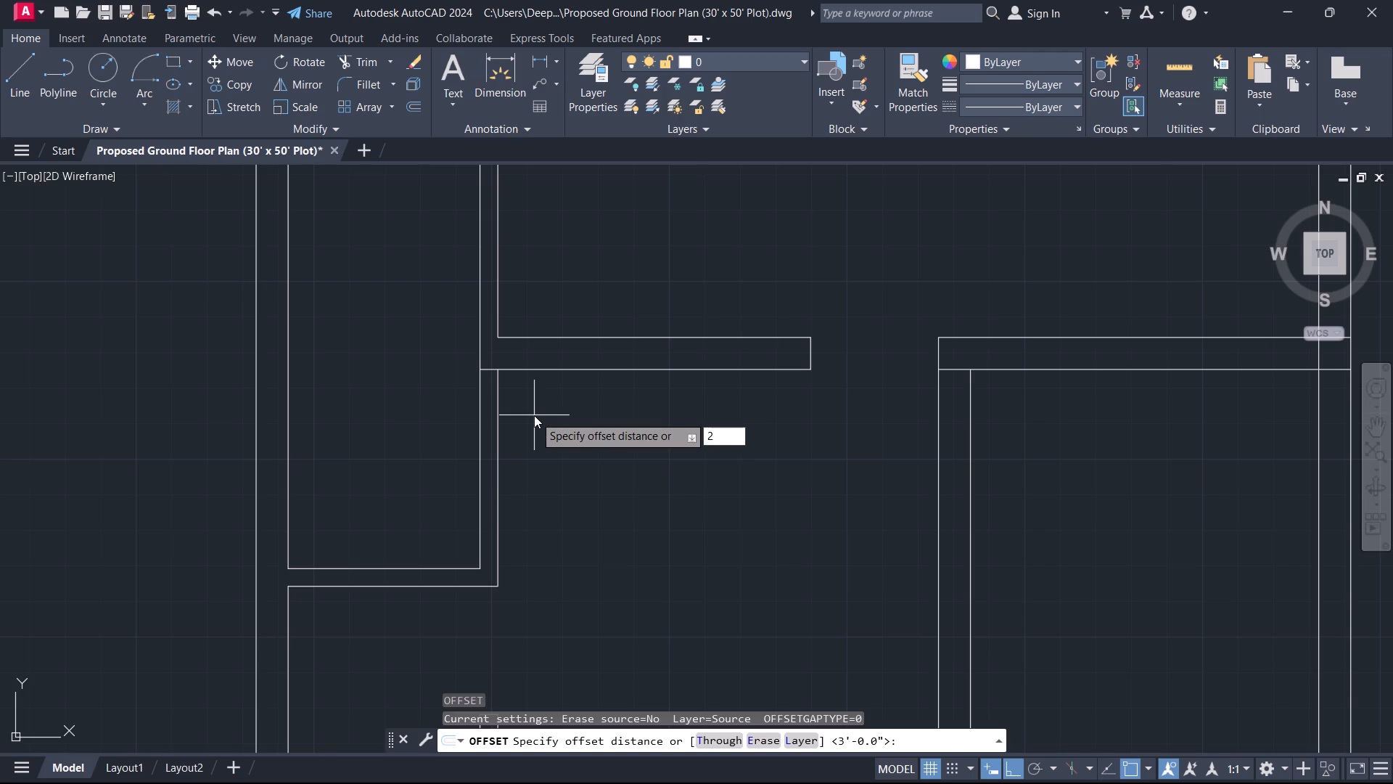
pyautogui.press("'")
pyautogui.press('6')
pyautogui.press('Return')
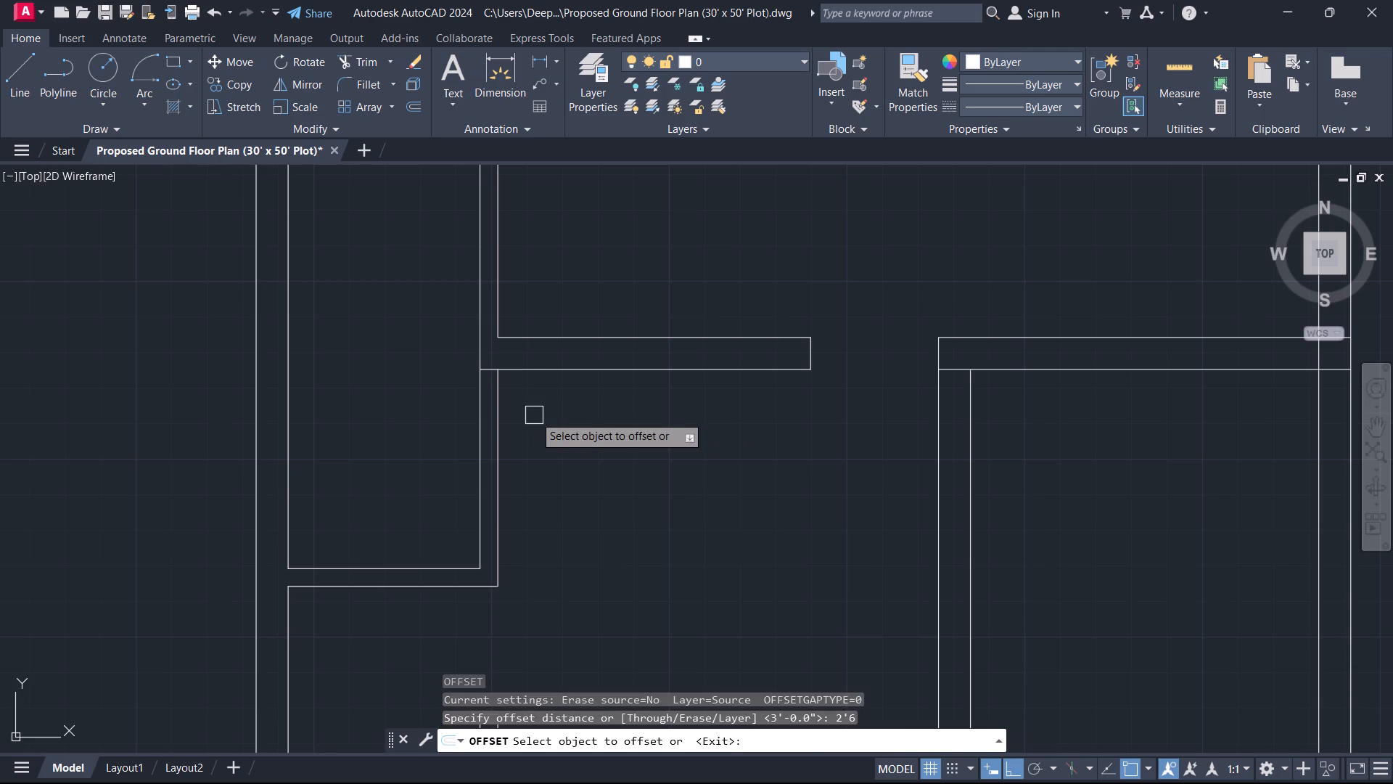
pyautogui.click(553, 372)
pyautogui.click(538, 429)
pyautogui.press('Escape')
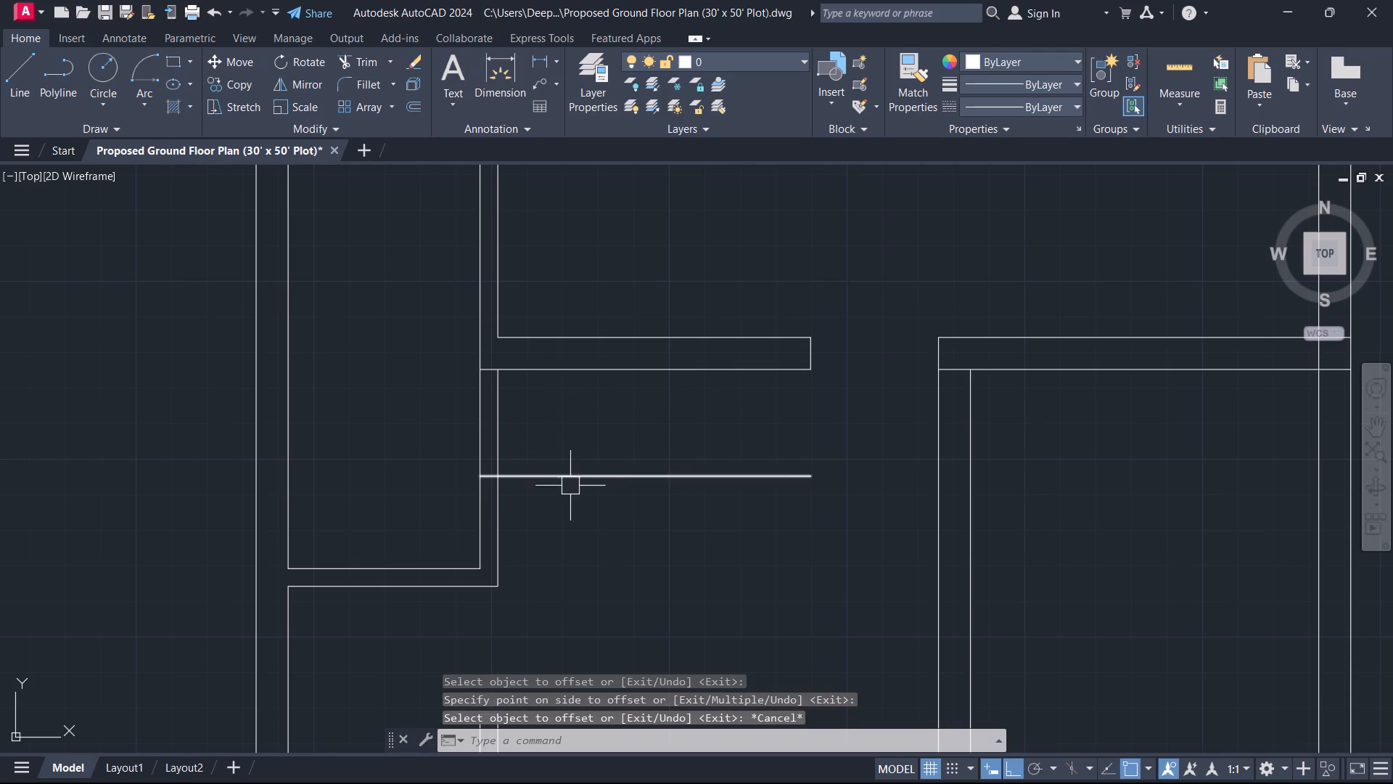
# Trim both partition lines within the 2'6" gap and remove the surplus offset line to form the opening's edge.
pyautogui.write('tr')
pyautogui.press('space')
pyautogui.moveTo(572, 442); pyautogui.dragTo(565, 441)
pyautogui.click(395, 449)
pyautogui.click(595, 457)
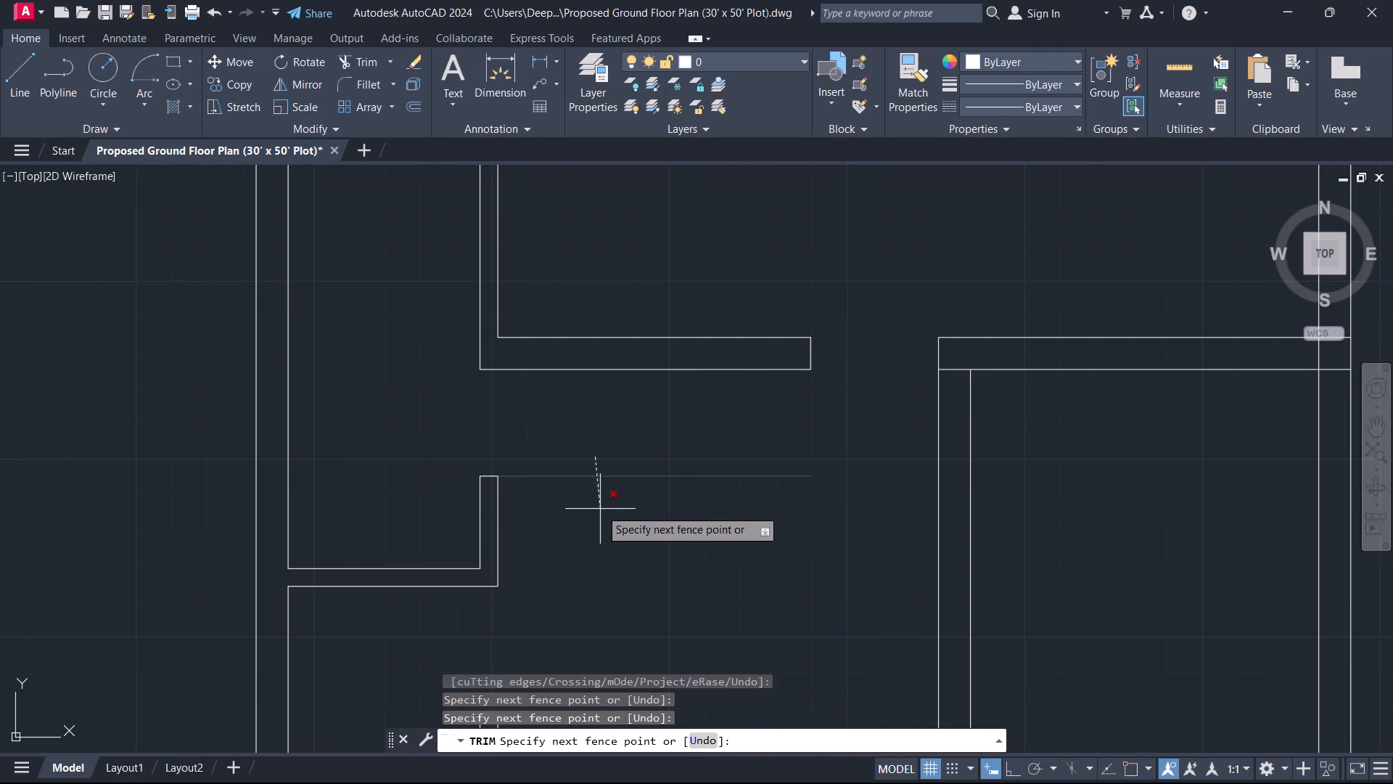
pyautogui.click(600, 509)
pyautogui.press('Escape')
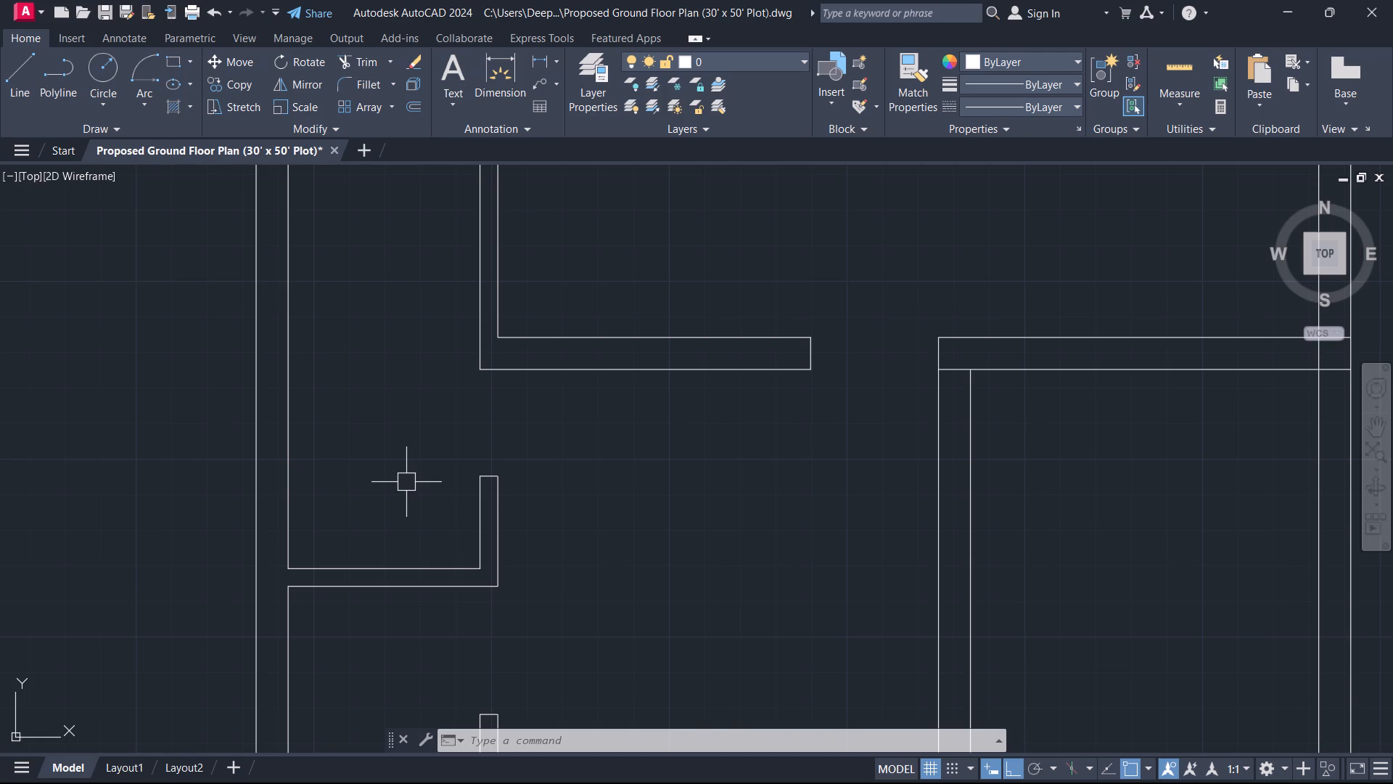
# Extend the south line of the thin cross partition between the small rooms east to the vertical partition's outer line.
pyautogui.scroll(-2, 460, 500)
pyautogui.moveTo(456, 497); pyautogui.dragTo(403, 580, button='middle')
pyautogui.scroll(1, 398, 433)
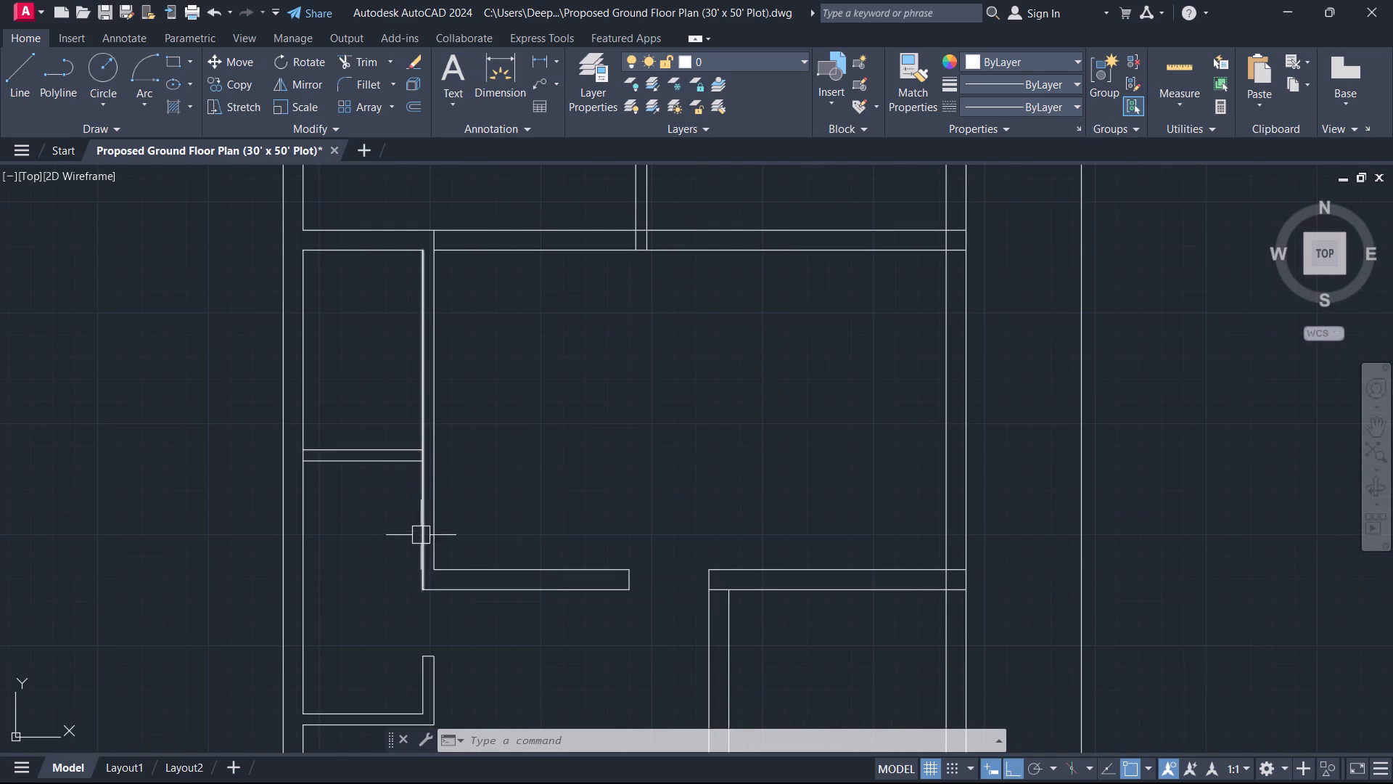
pyautogui.scroll(1, 407, 526)
pyautogui.write('ex')
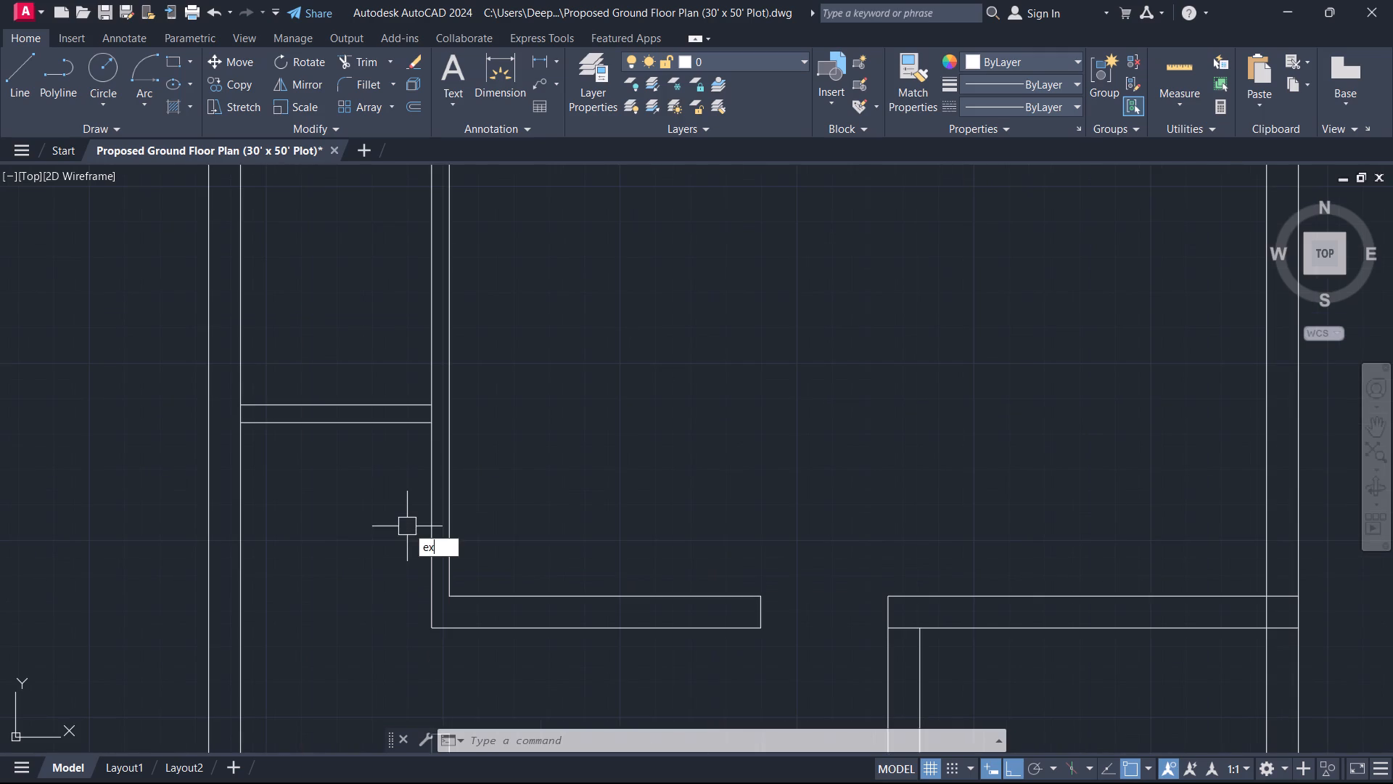
pyautogui.press('space')
pyautogui.click(398, 418)
pyautogui.press('Escape')
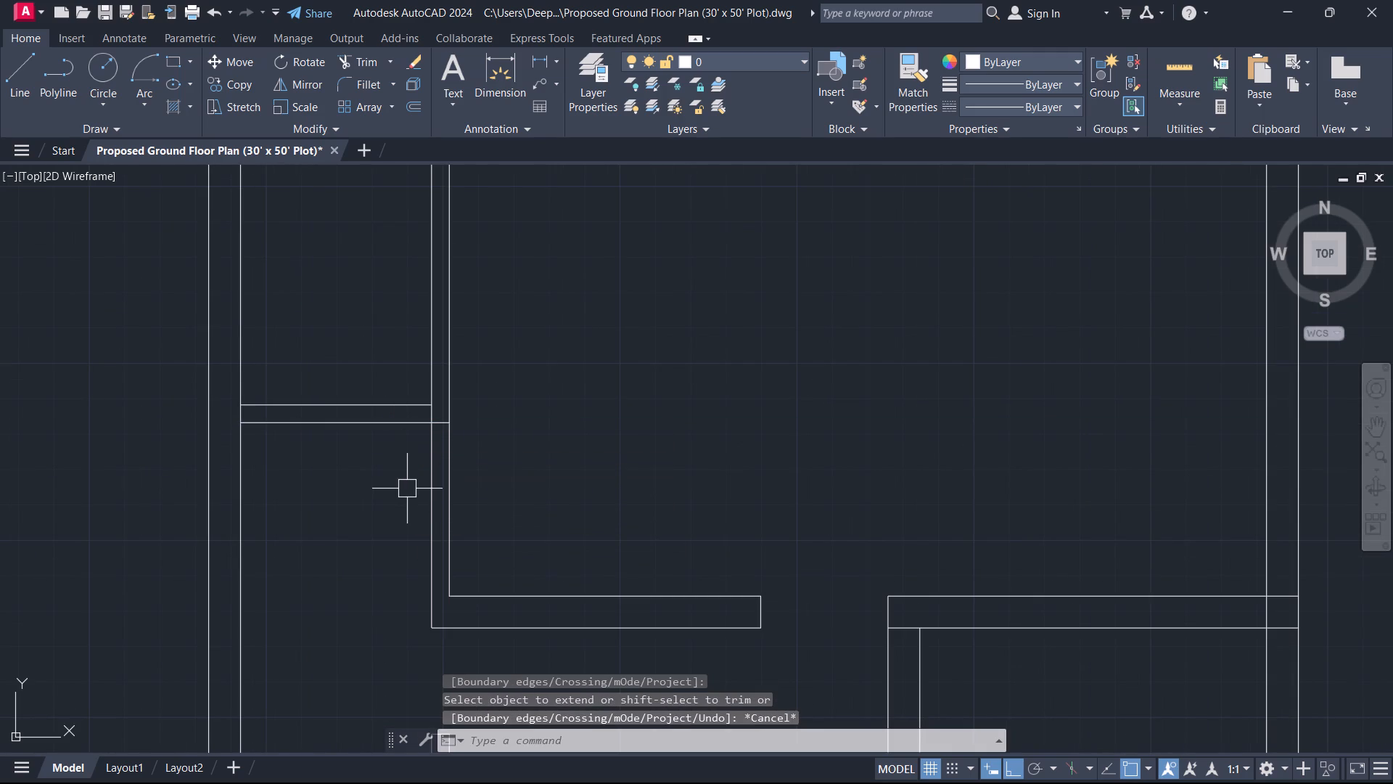
# Offset the cross partition's south line 3' to the south.
pyautogui.write('o 3')
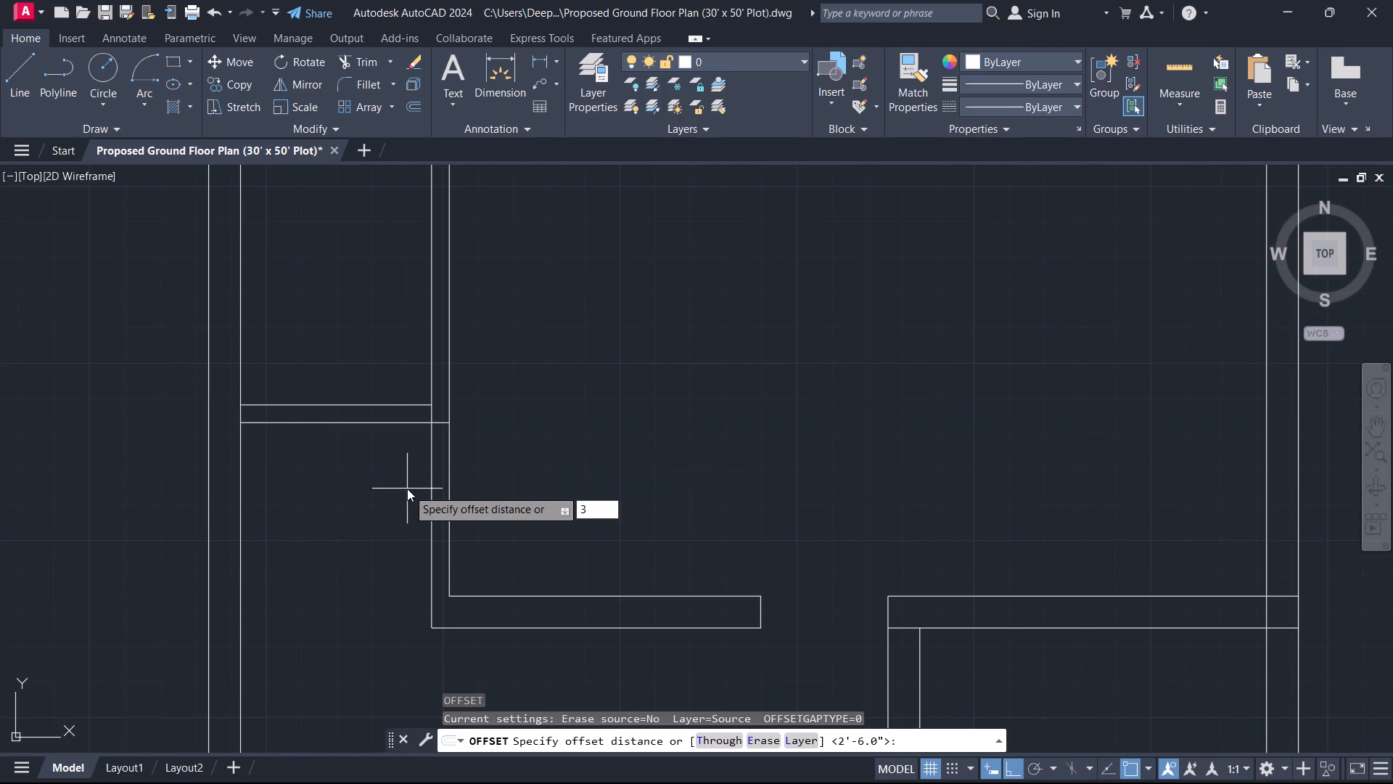
pyautogui.press("'")
pyautogui.press('Return')
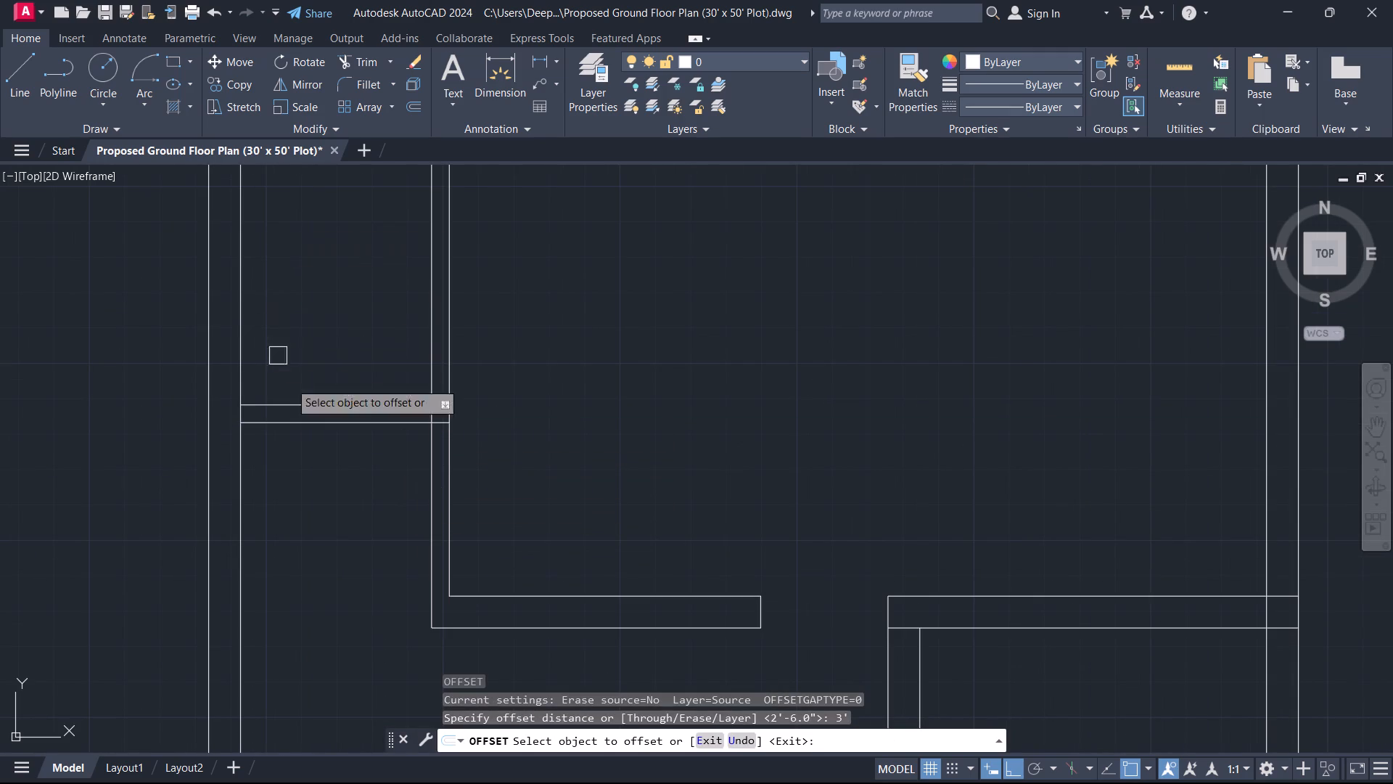
pyautogui.click(359, 432)
pyautogui.click(362, 425)
pyautogui.click(347, 488)
pyautogui.press('Escape')
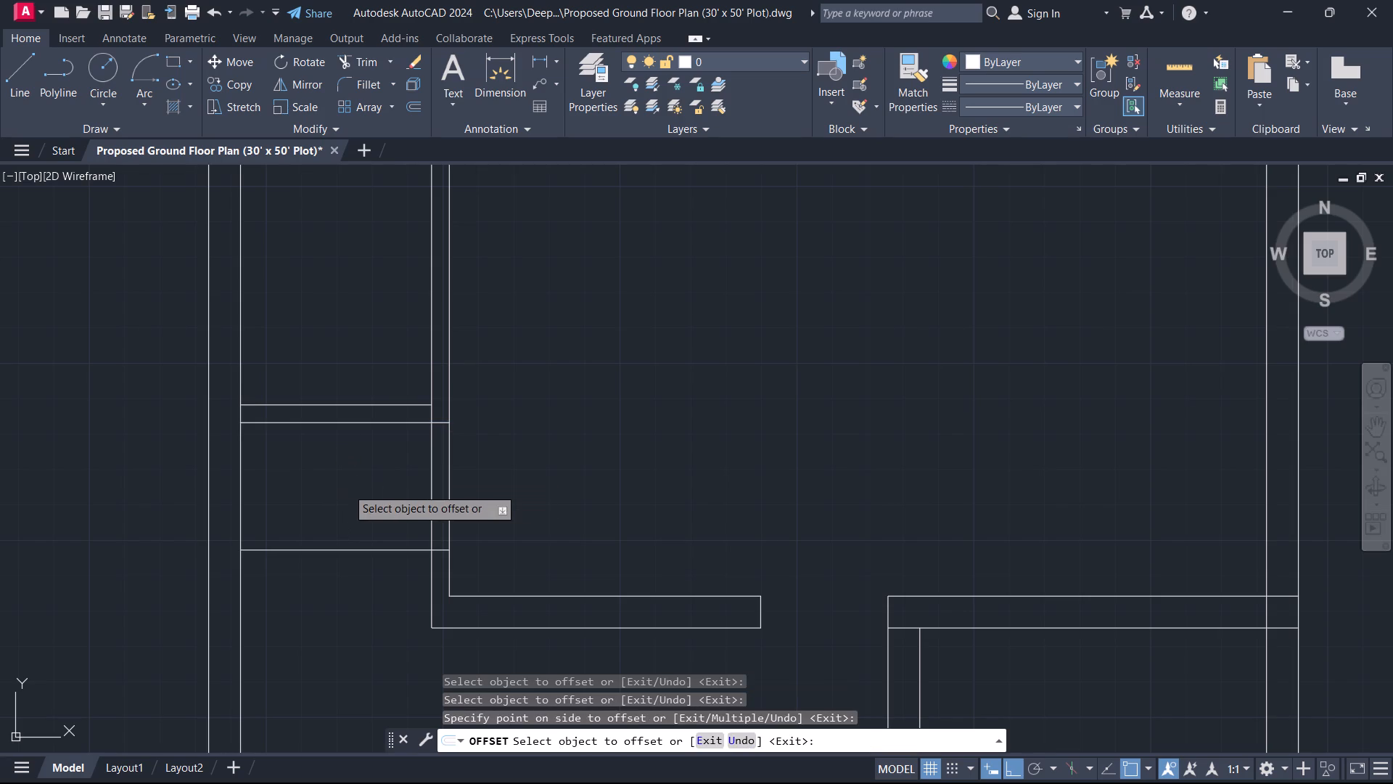
# Trim the vertical partition between the two lines into a 3' opening and remove the surplus offset line inside the small room.
pyautogui.write('tr')
pyautogui.press('space')
pyautogui.click(347, 488)
pyautogui.click(493, 492)
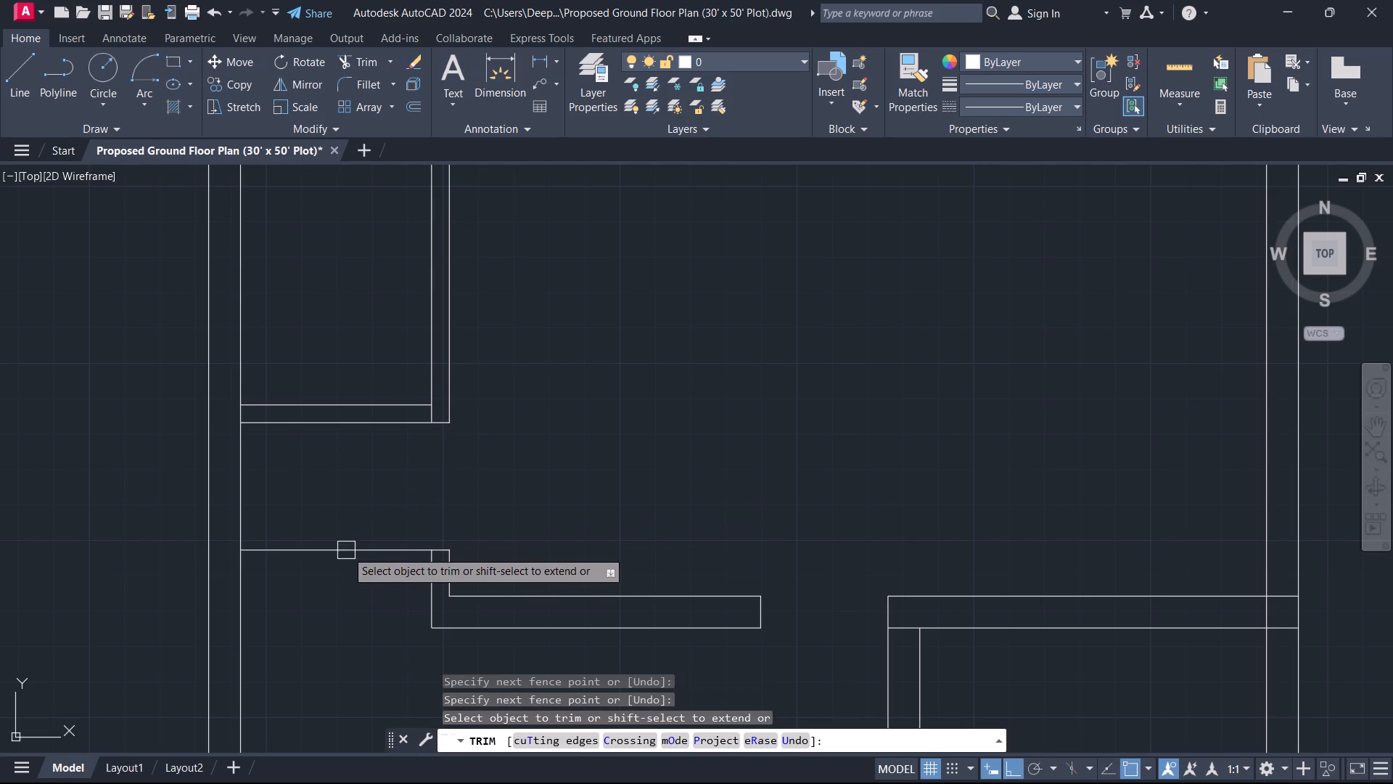
pyautogui.click(346, 547)
pyautogui.press('Escape')
pyautogui.press('space')
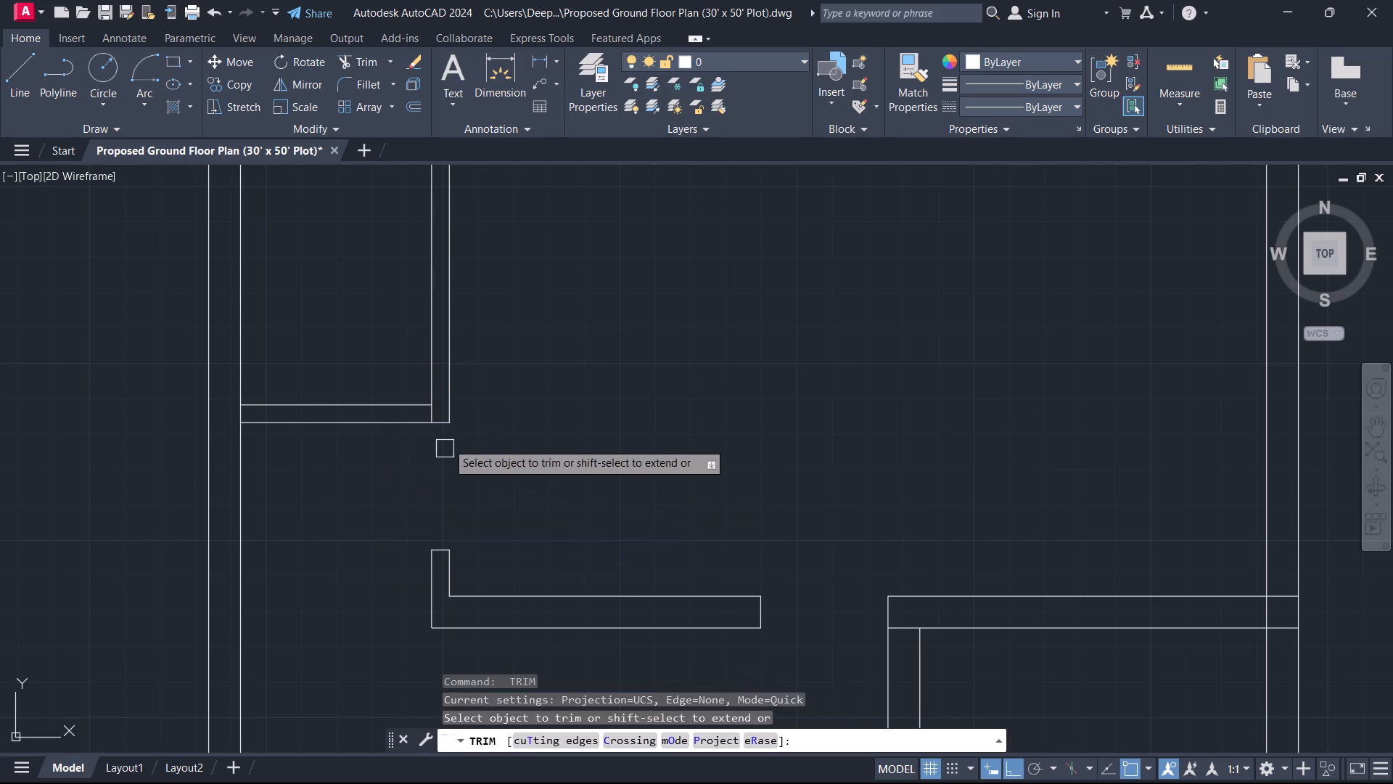
pyautogui.press('Escape')
# Offset the vertical partition's west line 2'6" west into the upper small room.
pyautogui.write('o')
pyautogui.press('space')
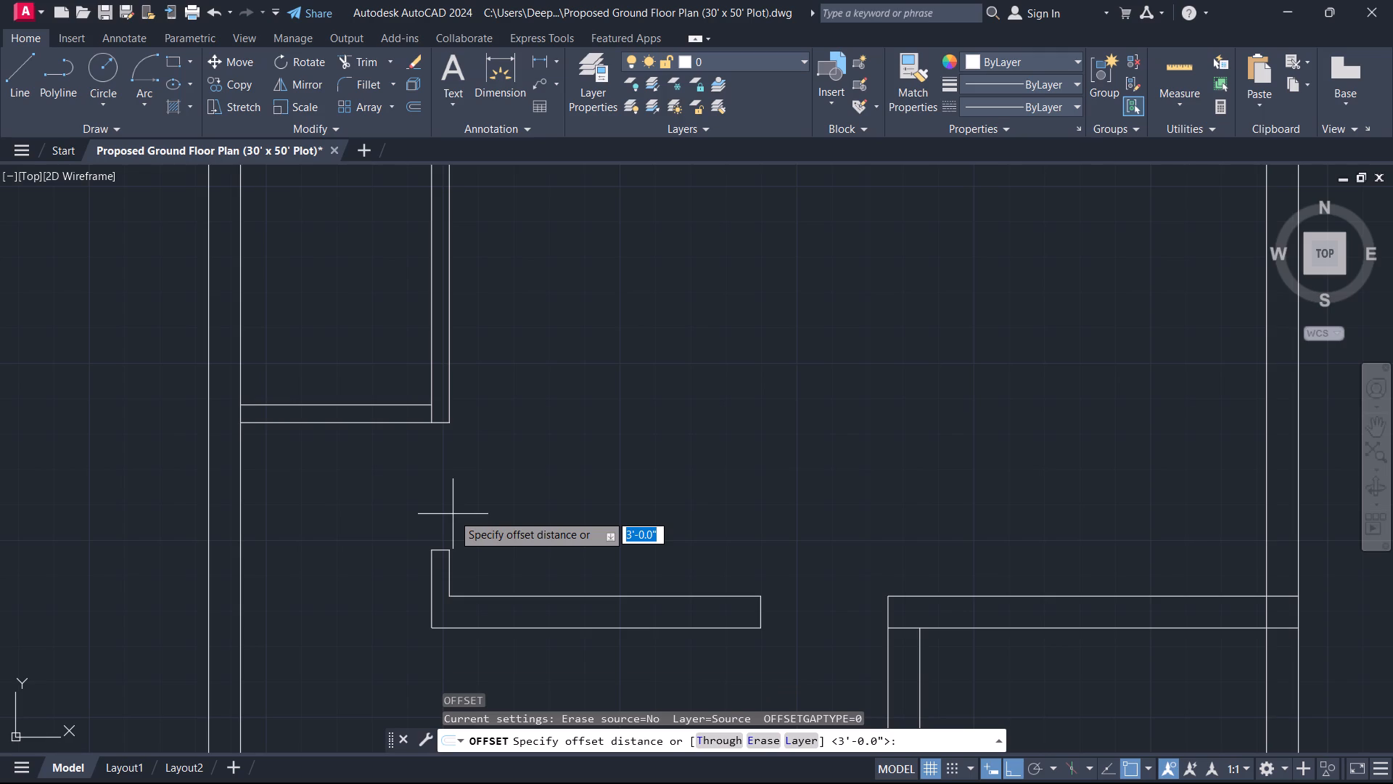
pyautogui.write("2'6")
pyautogui.press('Return')
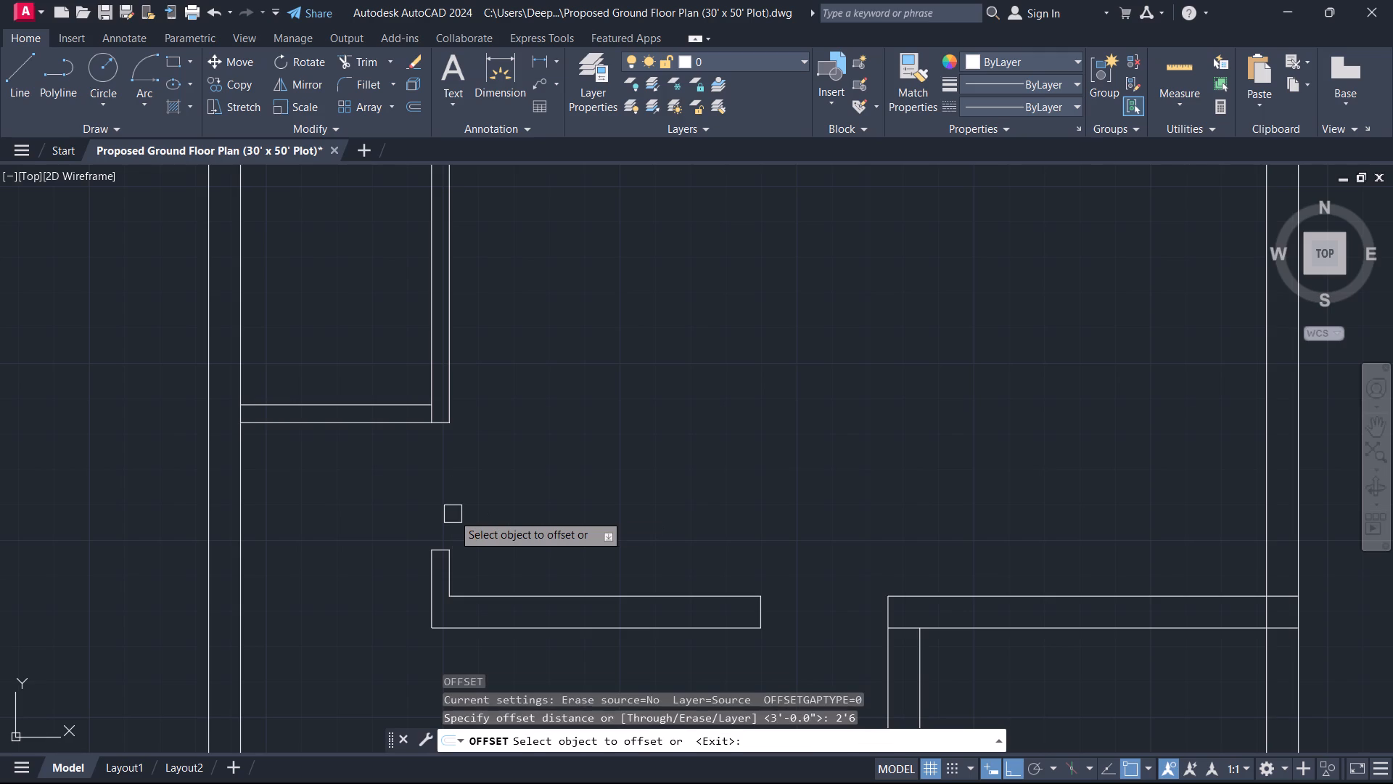
pyautogui.click(424, 365)
pyautogui.click(400, 360)
pyautogui.press('Escape')
# Trim the cross partition's east part into a 2'6" opening and remove the surplus offset line above it.
pyautogui.write('tr')
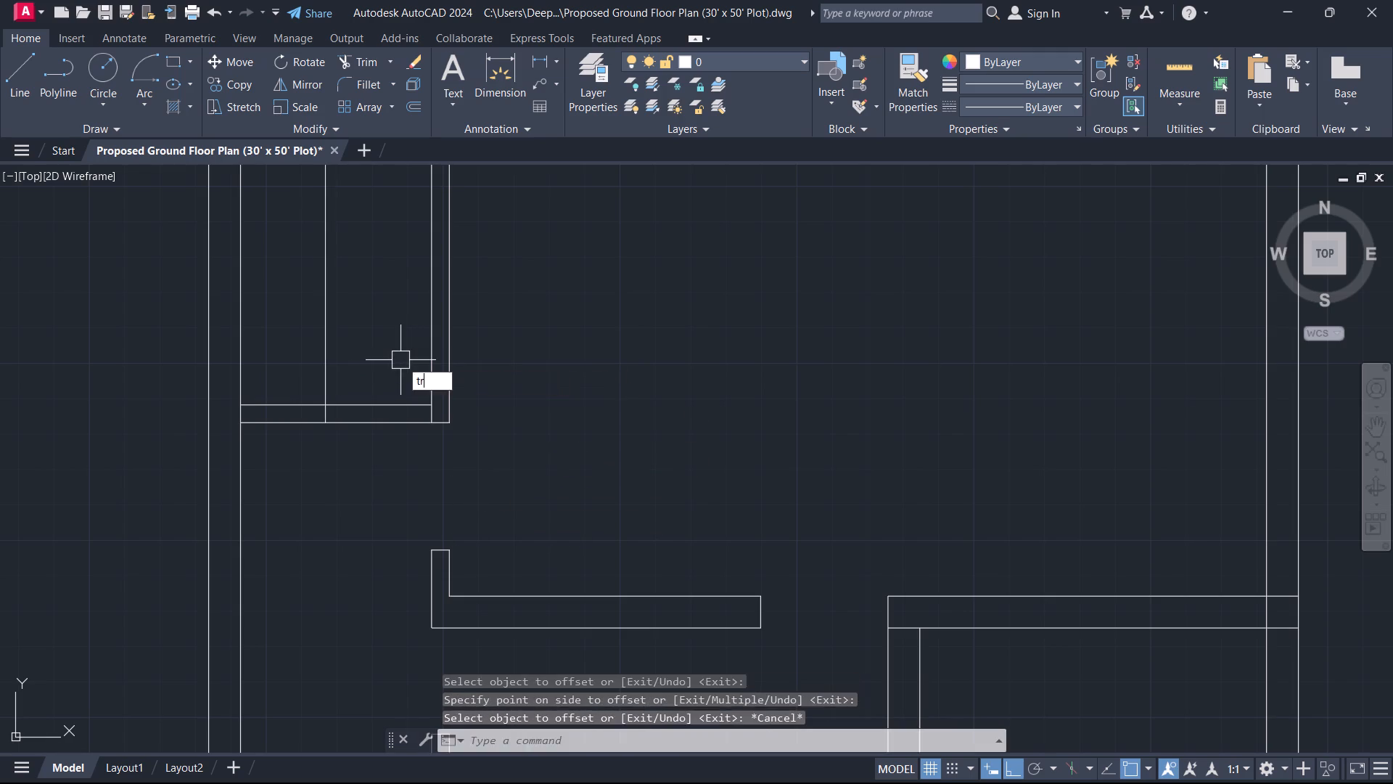
pyautogui.press('space')
pyautogui.click(400, 360)
pyautogui.click(405, 458)
pyautogui.moveTo(374, 362); pyautogui.dragTo(364, 359)
pyautogui.click(310, 359)
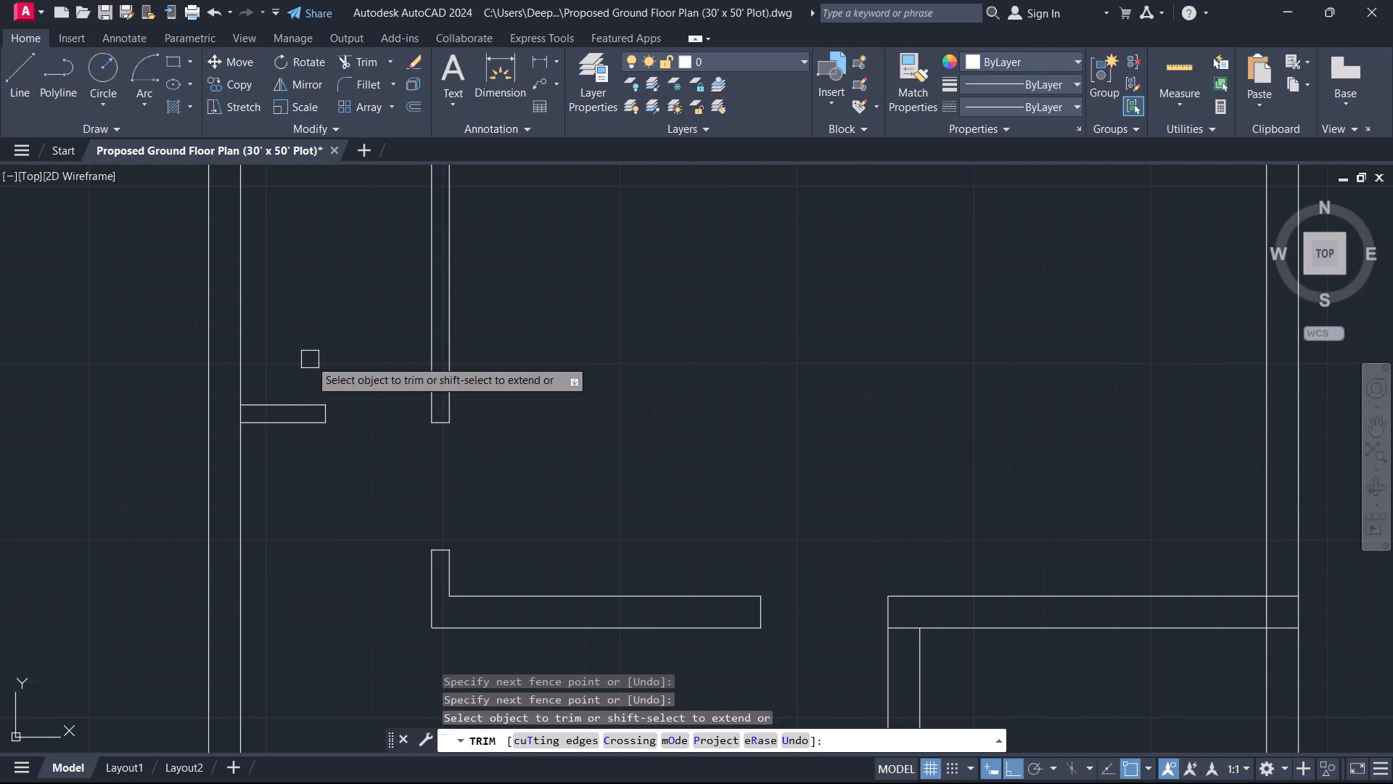
# Trim the west outer wall's inner line where it crosses the thickness of the cross partition.
pyautogui.scroll(4, 267, 413)
pyautogui.moveTo(160, 348); pyautogui.dragTo(131, 353)
pyautogui.click(0, 402)
pyautogui.click(101, 409)
pyautogui.scroll(-4, 90, 411)
pyautogui.press('Escape')
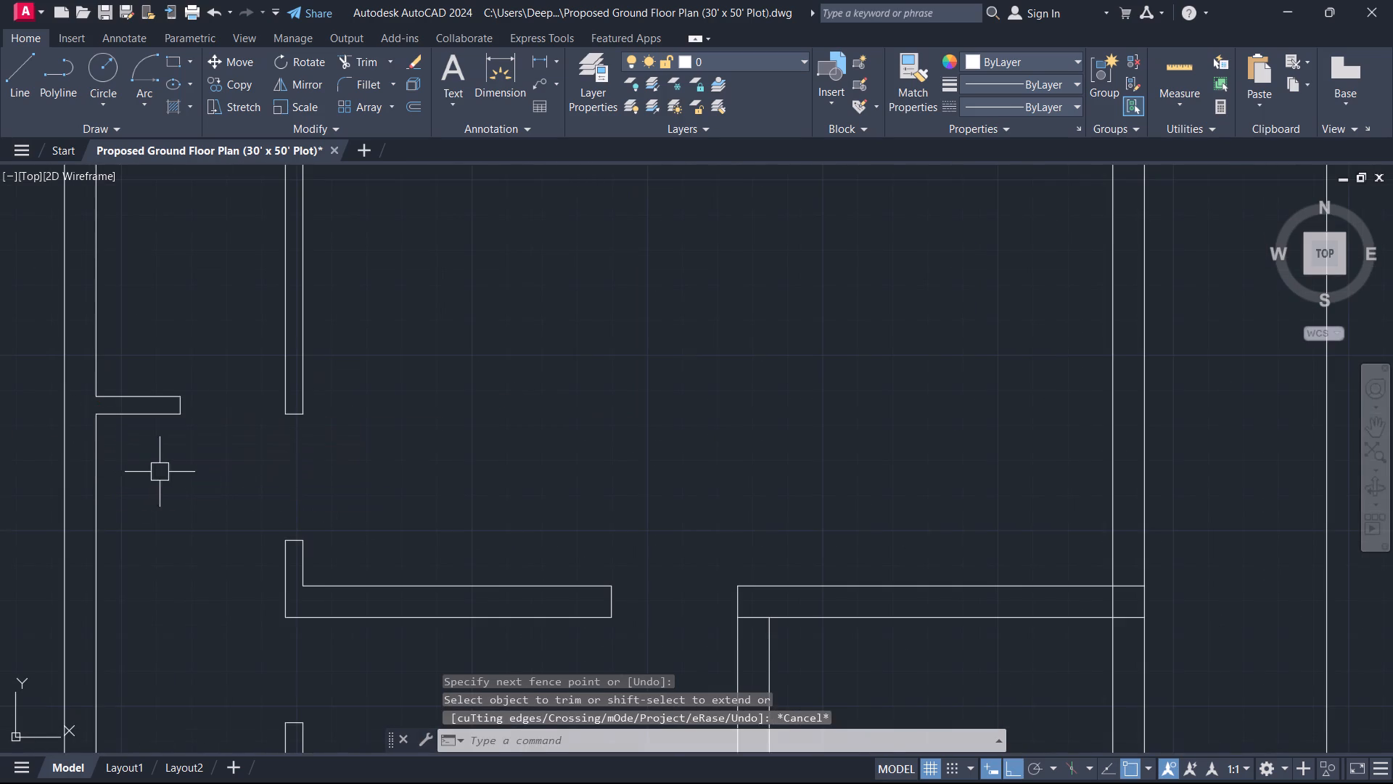
# Trim the inner line across the corner where the 9" vertical wall meets the horizontal wall east of the 3' opening.
pyautogui.moveTo(168, 476); pyautogui.dragTo(446, 481, button='middle')
pyautogui.scroll(-1, 168, 476)
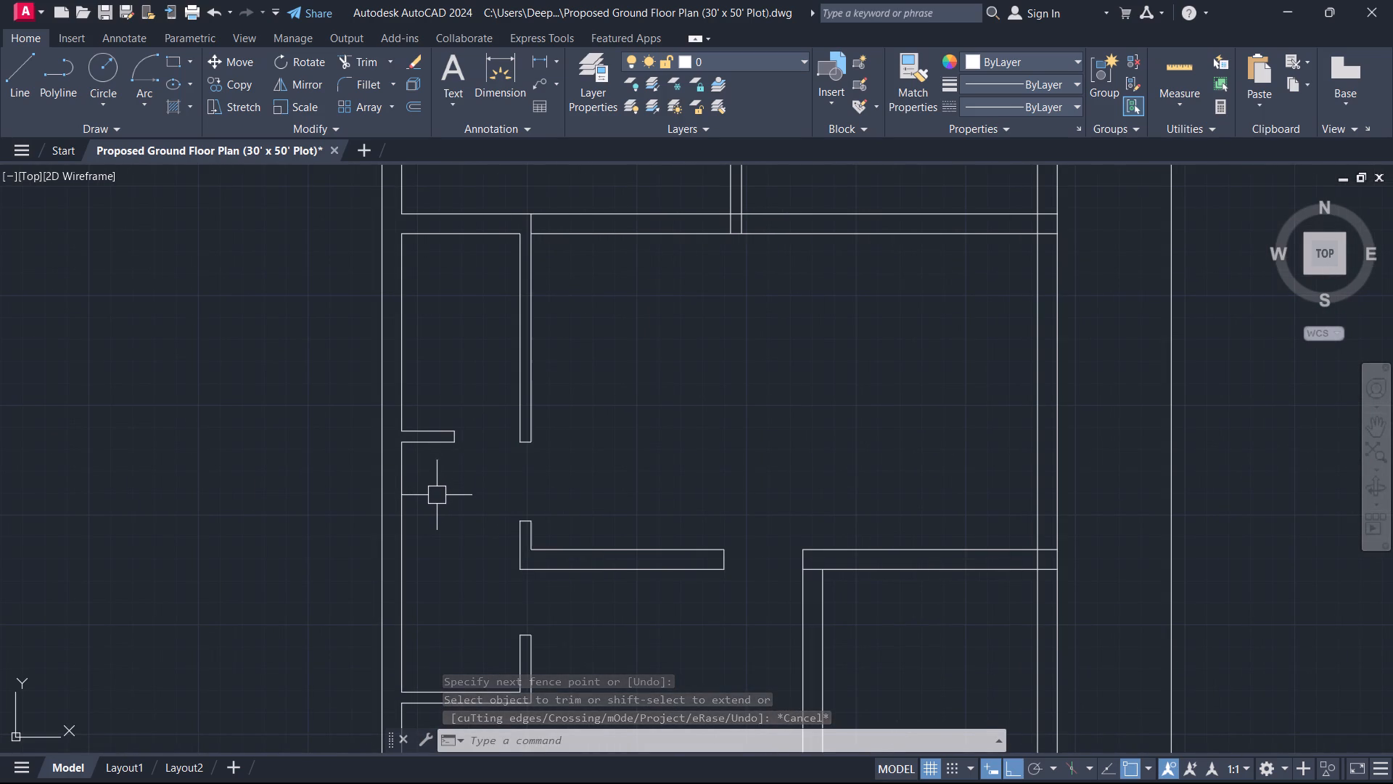
pyautogui.moveTo(649, 511); pyautogui.dragTo(493, 412, button='middle')
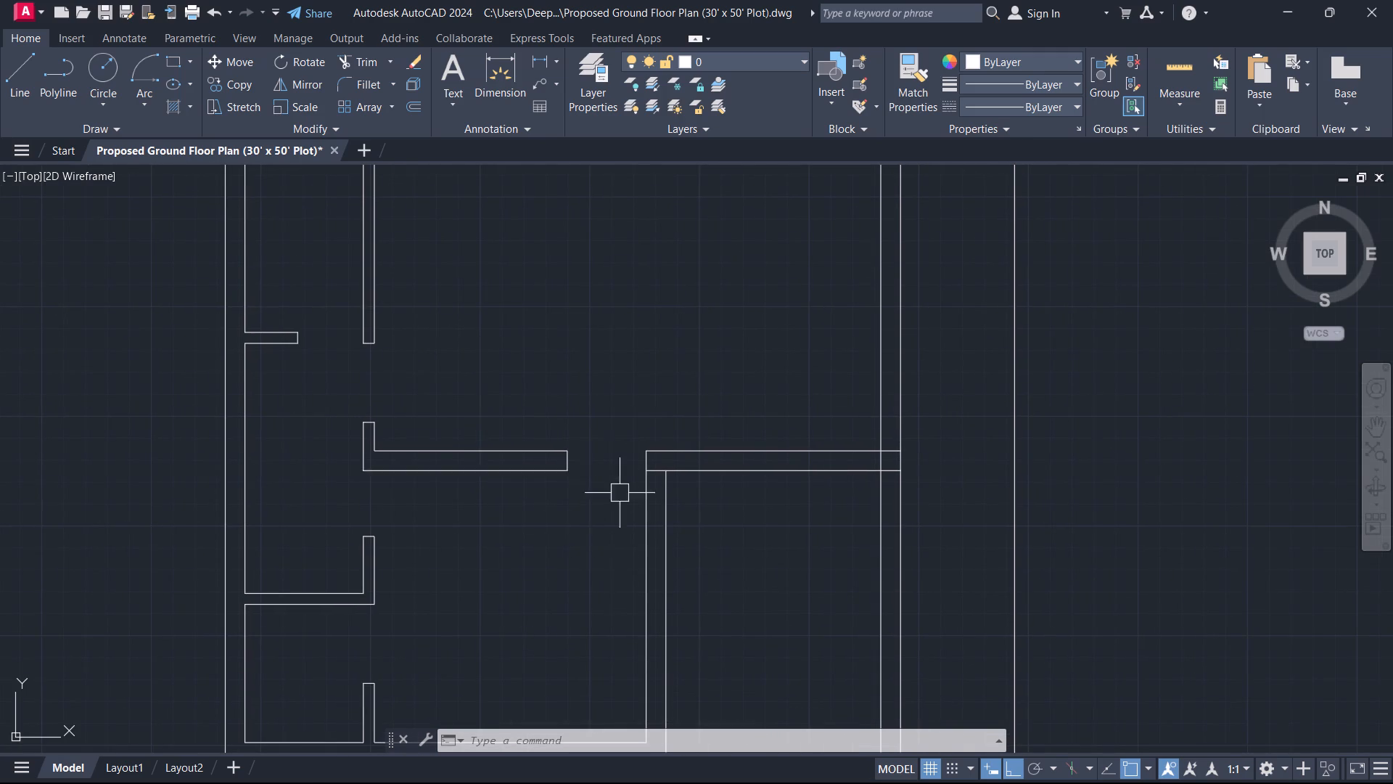
pyautogui.scroll(1, 628, 478)
pyautogui.moveTo(696, 489); pyautogui.dragTo(595, 471, button='middle')
pyautogui.write('tr')
pyautogui.press('space')
pyautogui.scroll(1, 556, 455)
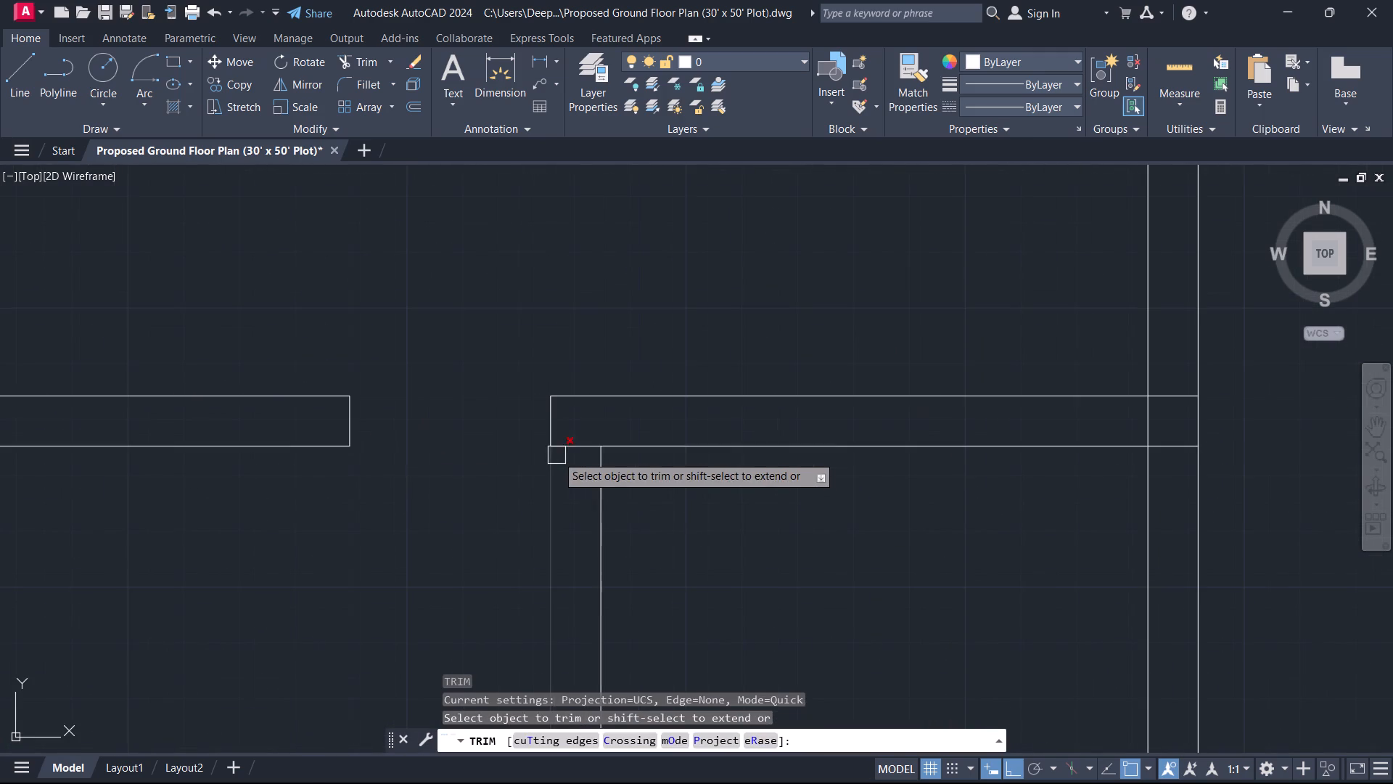
pyautogui.click(571, 434)
pyautogui.click(581, 468)
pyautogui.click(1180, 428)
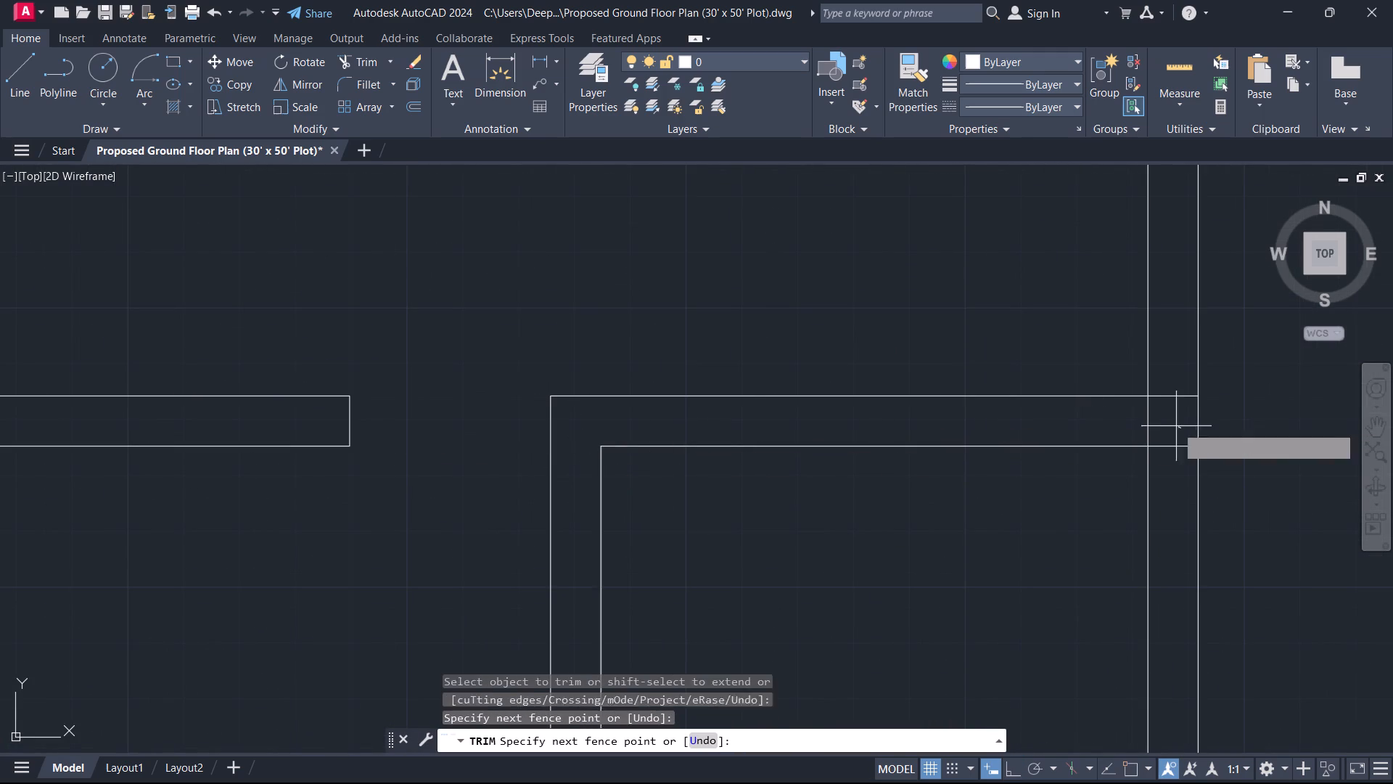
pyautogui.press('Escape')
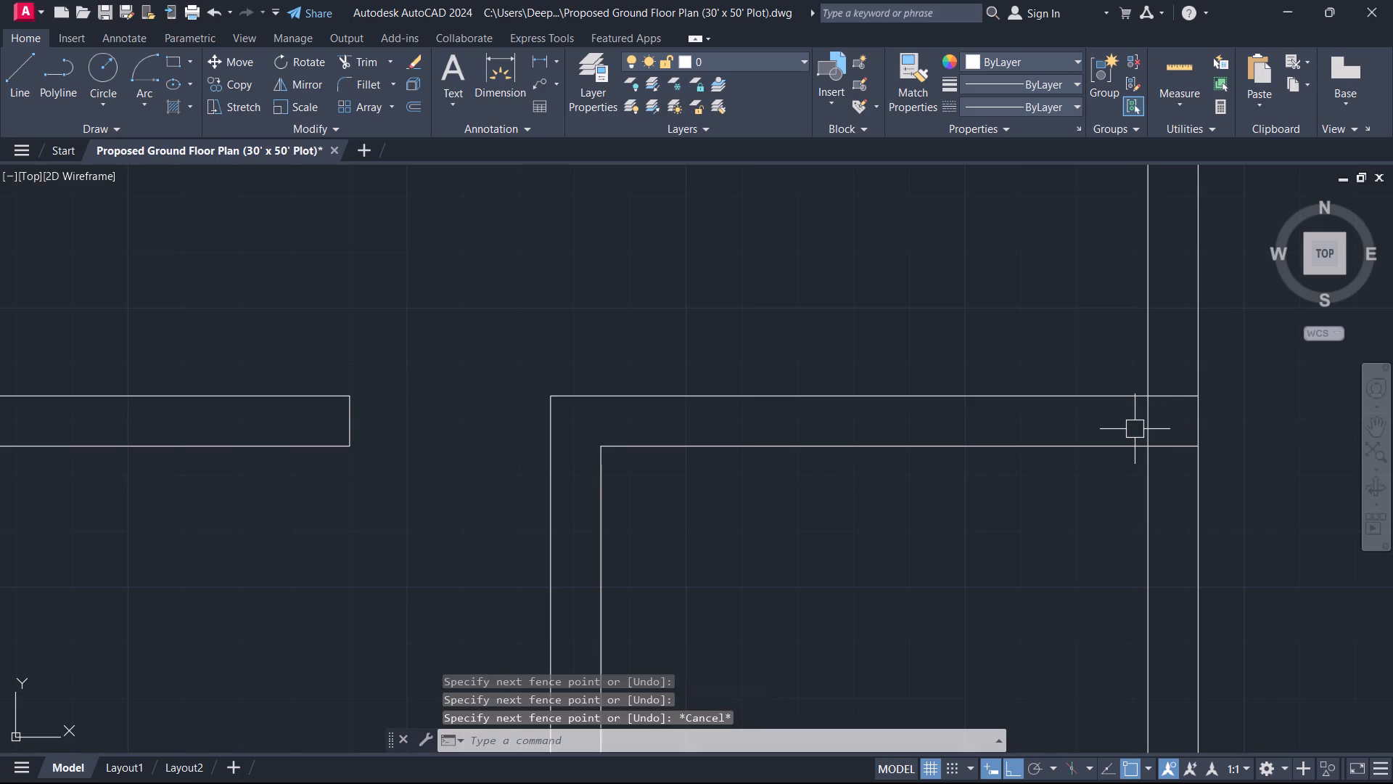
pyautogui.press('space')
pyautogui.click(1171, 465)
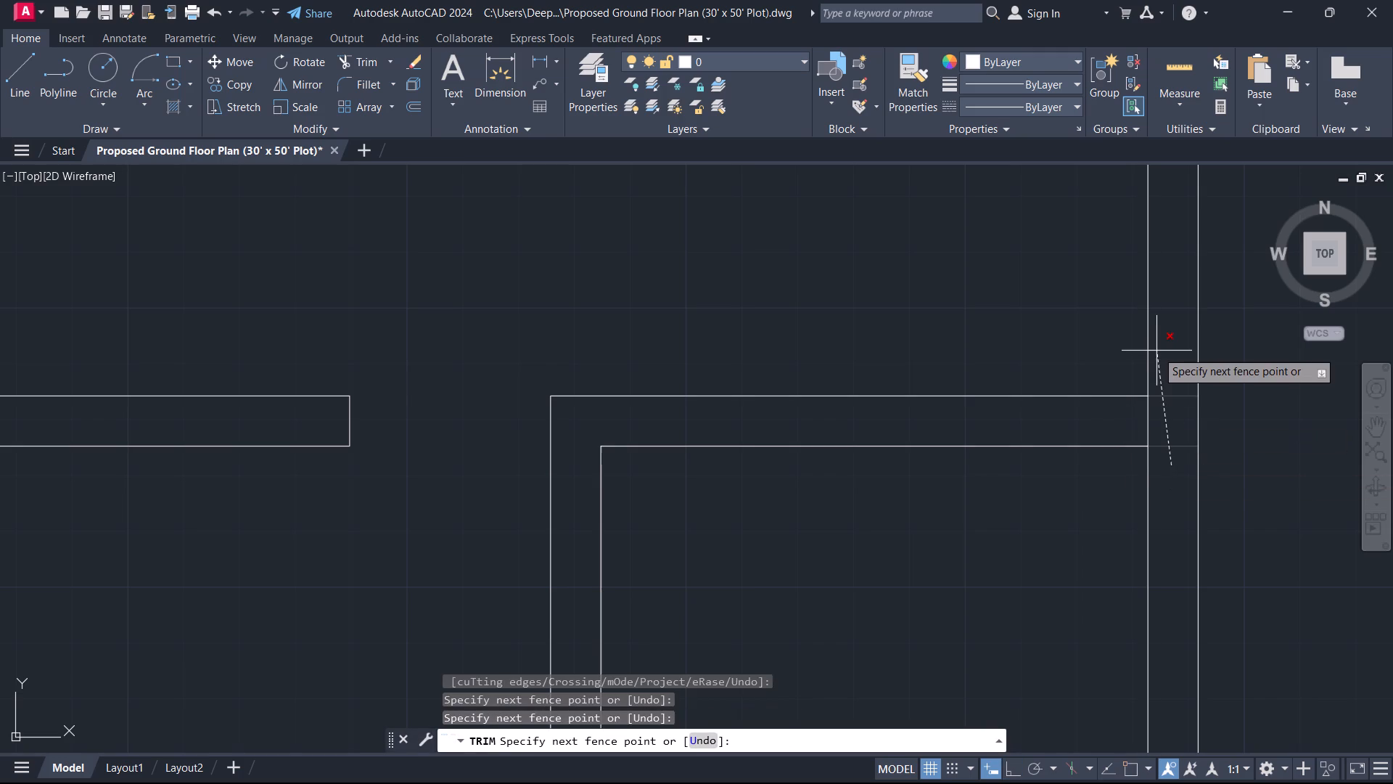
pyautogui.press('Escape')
# Trim away both lines of the east wall south of the horizontal wall that joins it.
pyautogui.scroll(-3, 936, 536)
pyautogui.moveTo(940, 539); pyautogui.dragTo(942, 369, button='middle')
pyautogui.press('t')
pyautogui.press('r')
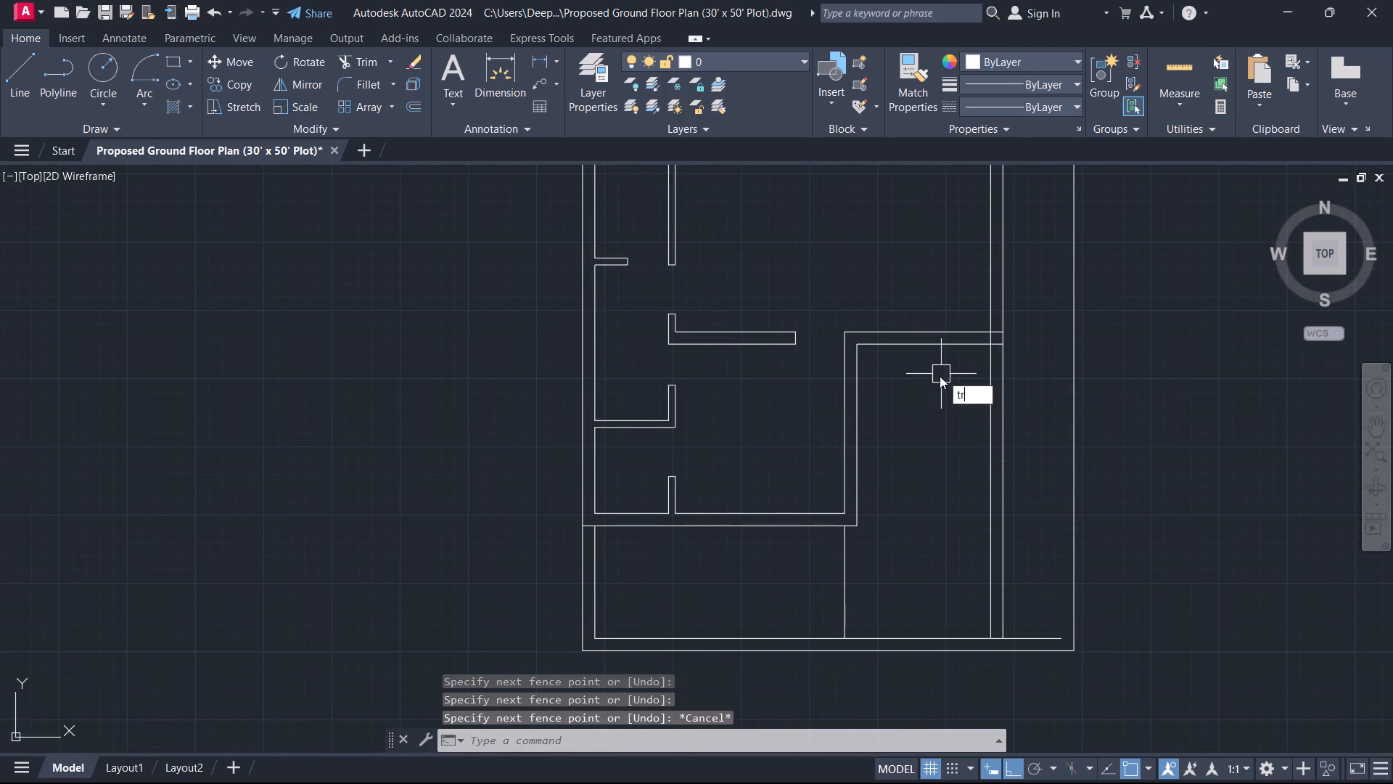
pyautogui.press('space')
pyautogui.click(951, 431)
pyautogui.click(1009, 436)
pyautogui.press('Escape')
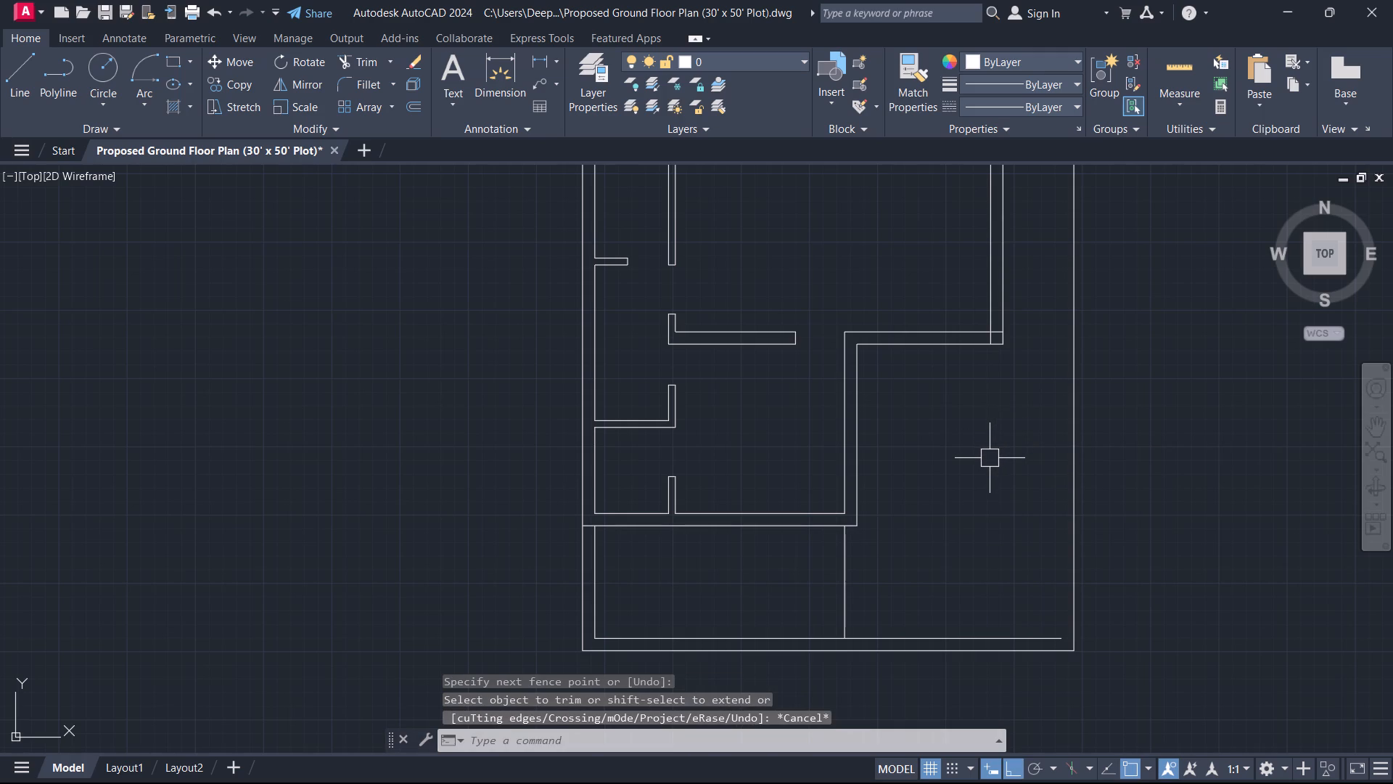
# Offset the plot's east boundary line 5" inward.
pyautogui.scroll(-2, 990, 459)
pyautogui.scroll(1, 990, 459)
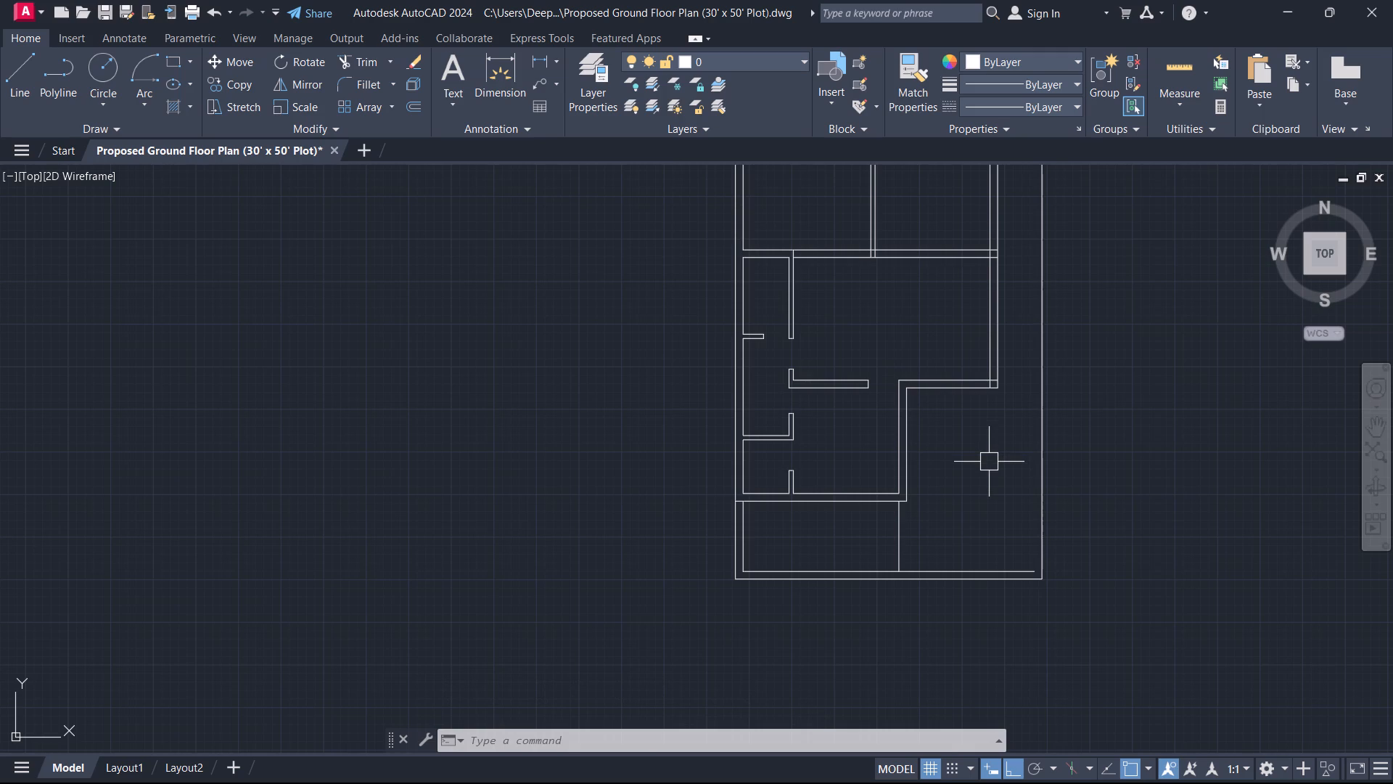
pyautogui.write('o 5')
pyautogui.press('Return')
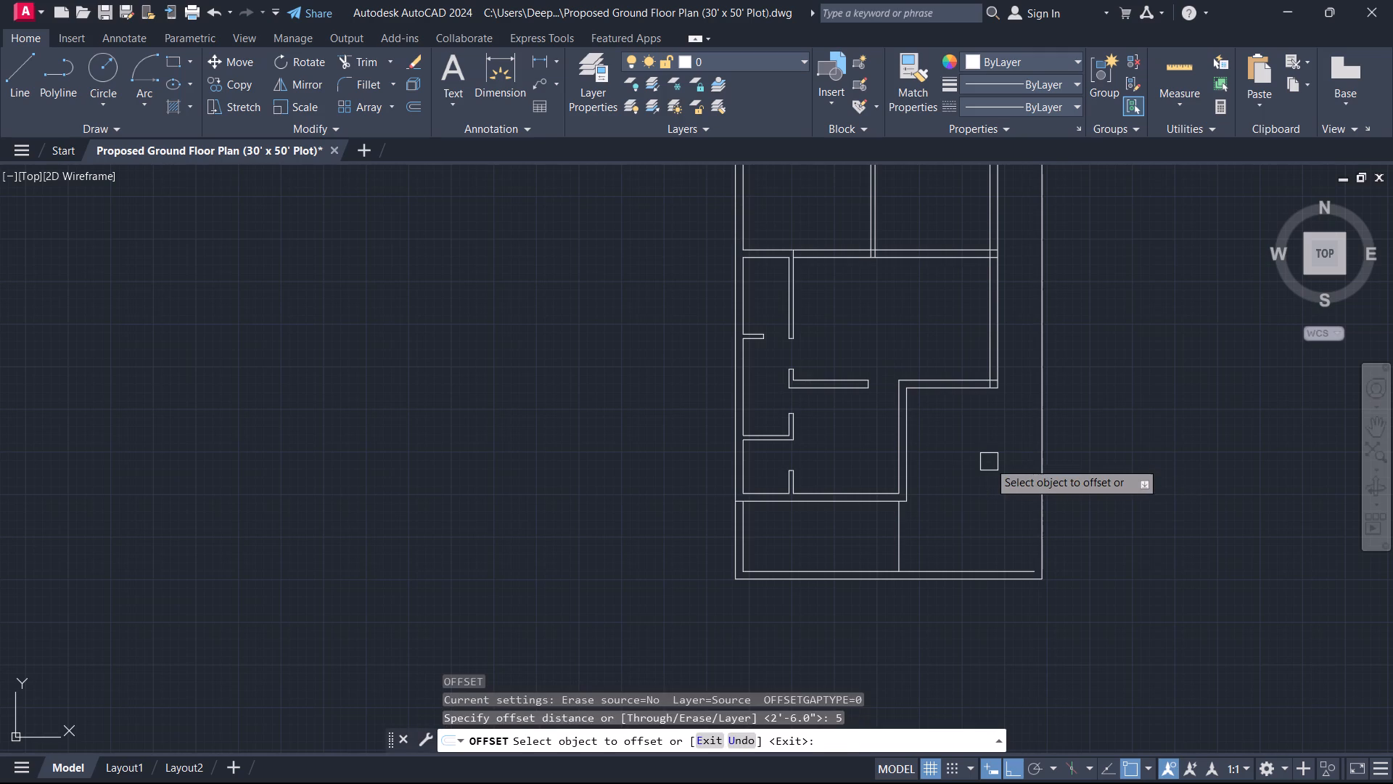
pyautogui.moveTo(1044, 512); pyautogui.dragTo(1034, 513)
pyautogui.click(963, 558)
pyautogui.press('Escape')
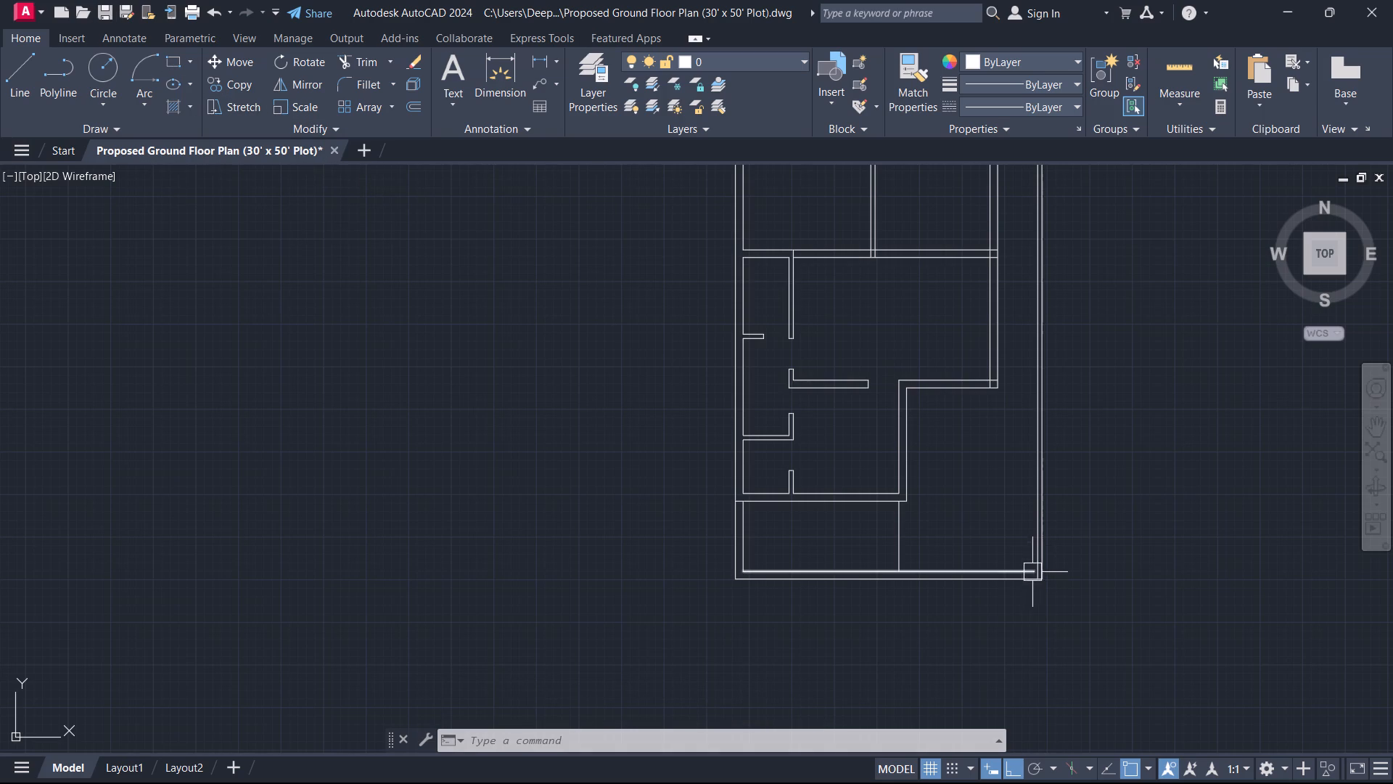
# Offset the plot's east boundary line 9" inward to add a second inner wall line.
pyautogui.write('o')
pyautogui.press('space')
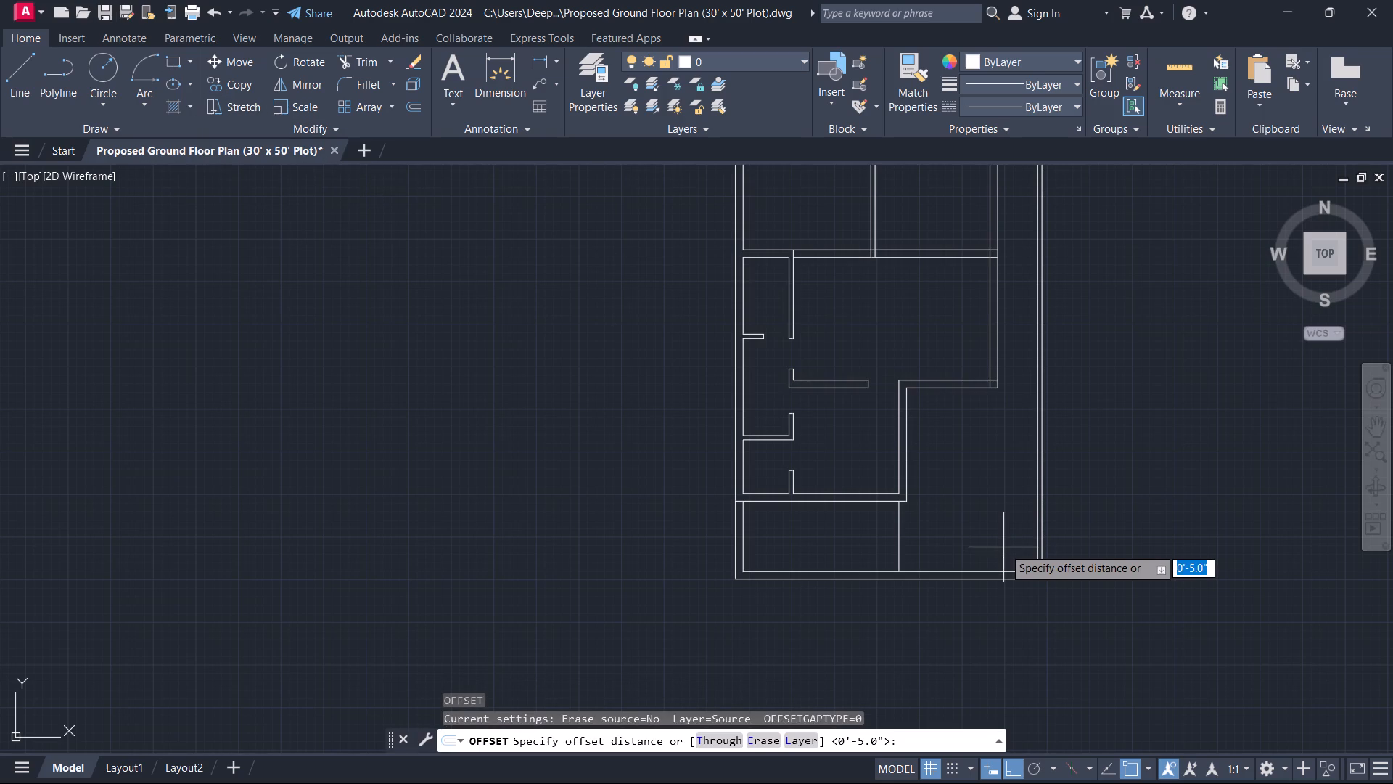
pyautogui.press('9')
pyautogui.press('Return')
pyautogui.scroll(3, 1000, 542)
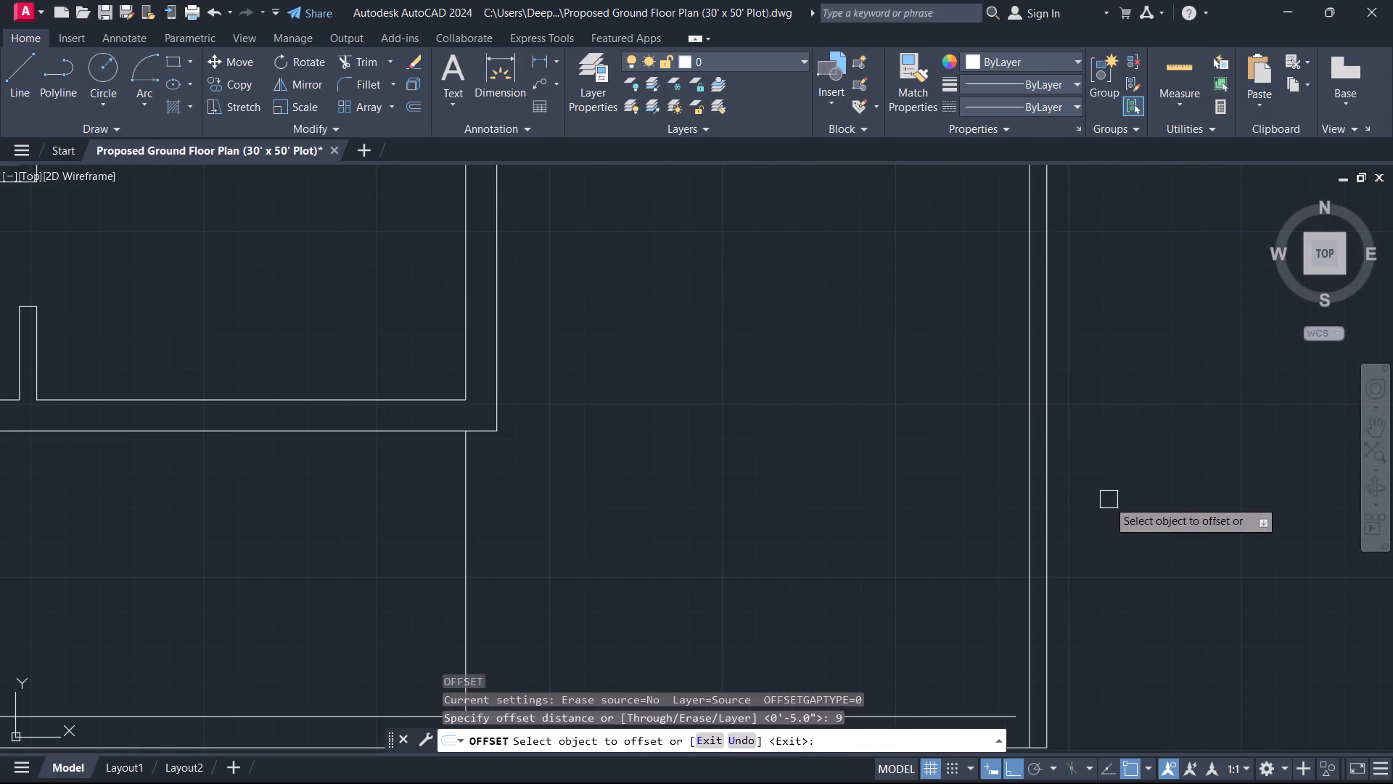
pyautogui.click(1053, 571)
pyautogui.click(977, 541)
pyautogui.press('Escape')
pyautogui.scroll(1, 962, 548)
pyautogui.scroll(-4, 962, 548)
pyautogui.moveTo(974, 587); pyautogui.dragTo(976, 602, button='middle')
pyautogui.scroll(2, 974, 587)
pyautogui.moveTo(978, 605); pyautogui.dragTo(1175, 521, button='middle')
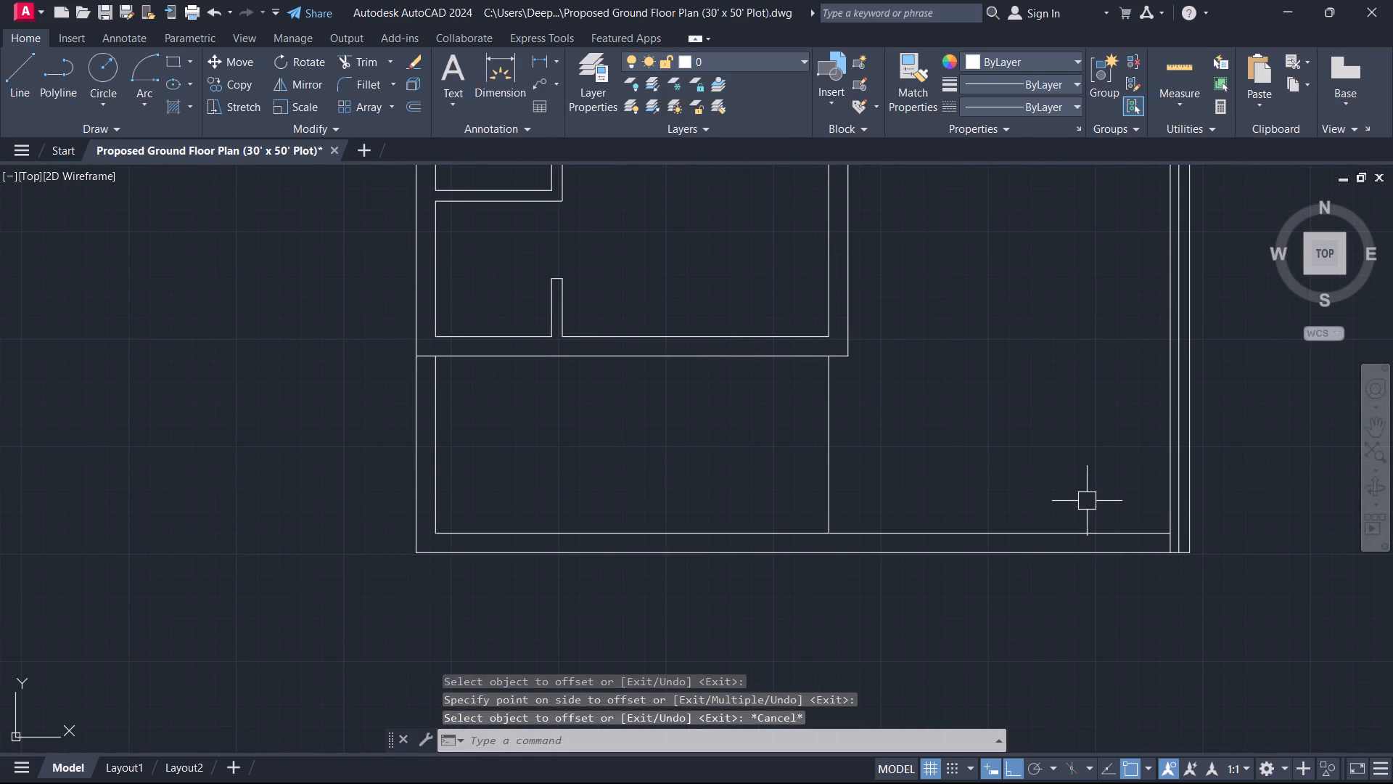
# Stretch the upper line of the horizontal wall, east of the 3' opening, eastward to the plot's outer boundary line.
pyautogui.moveTo(930, 314); pyautogui.dragTo(937, 342, button='middle')
pyautogui.scroll(-1, 937, 342)
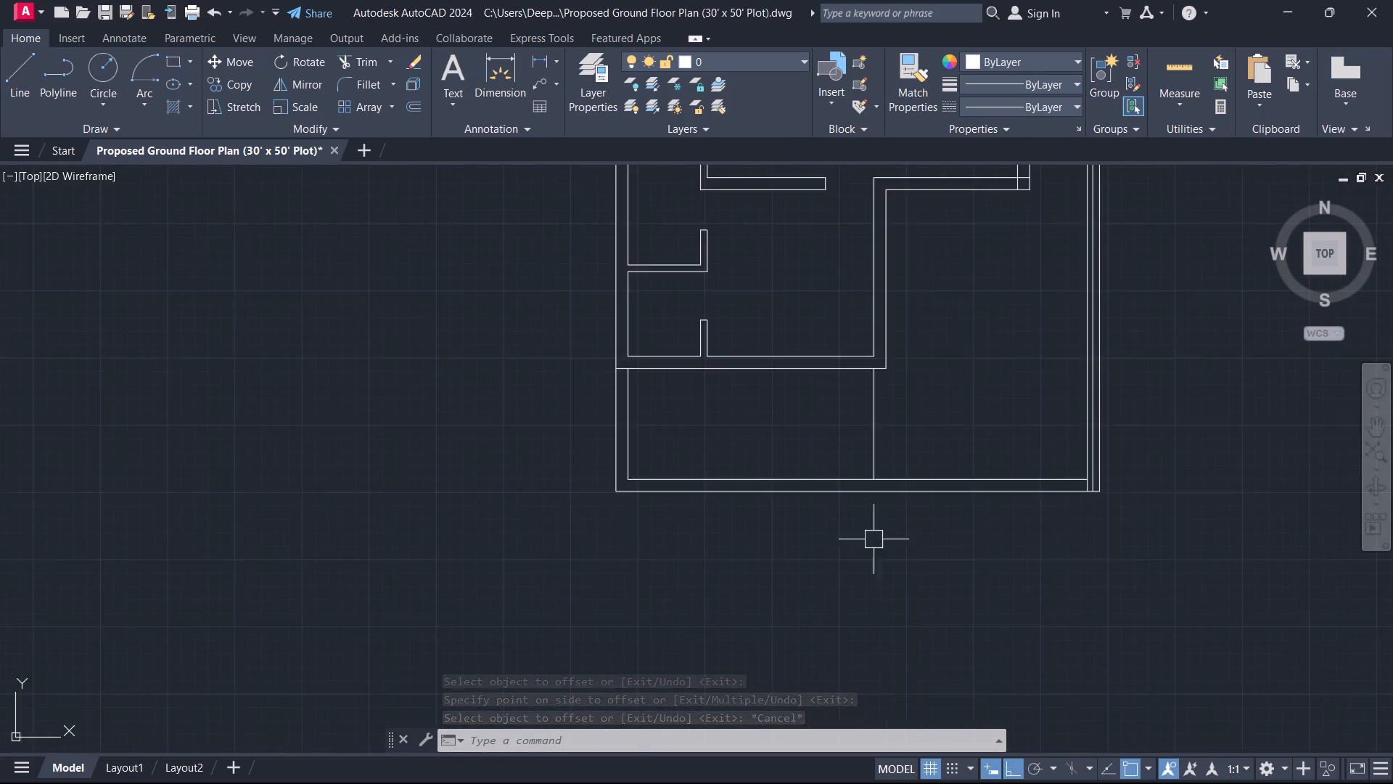
pyautogui.moveTo(871, 565); pyautogui.dragTo(872, 623, button='middle')
pyautogui.scroll(2, 1008, 203)
pyautogui.click(990, 269)
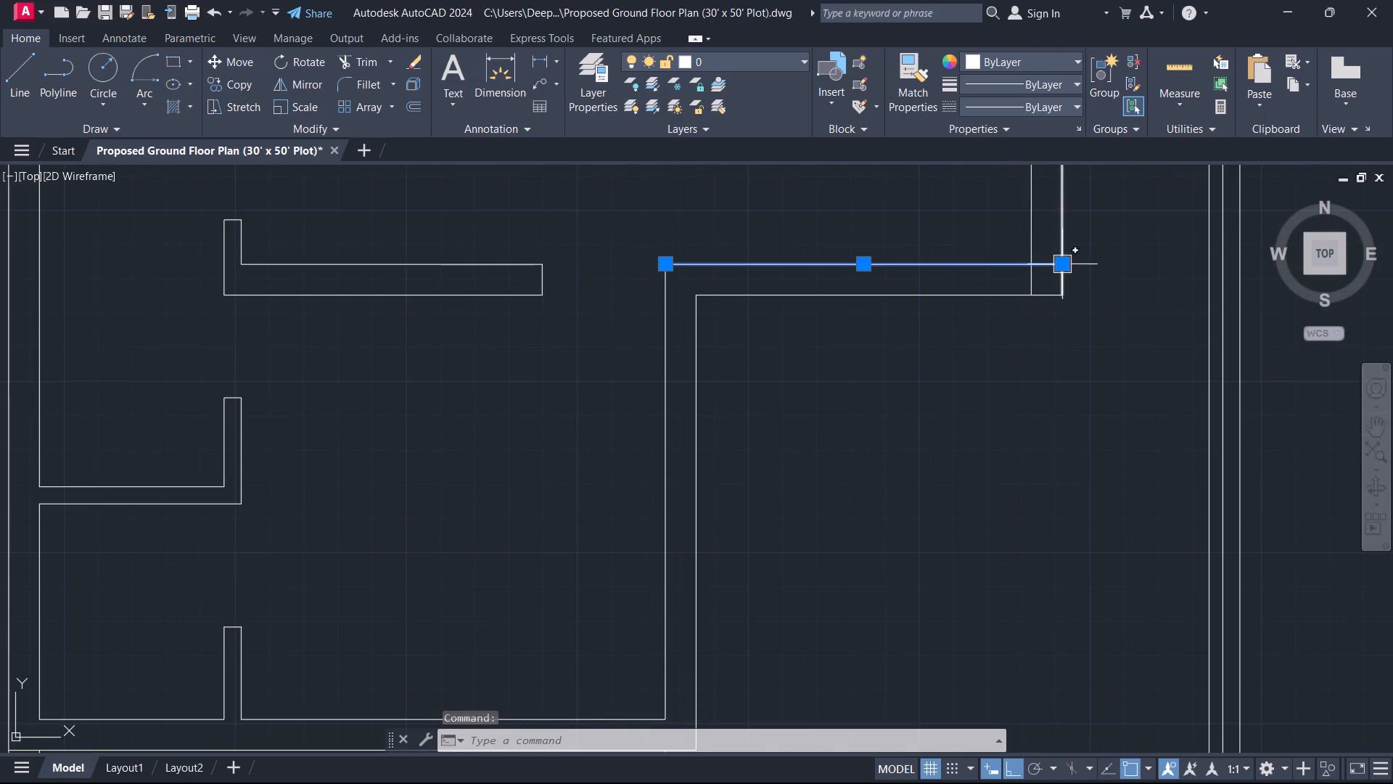
pyautogui.click(1059, 261)
pyautogui.click(1242, 259)
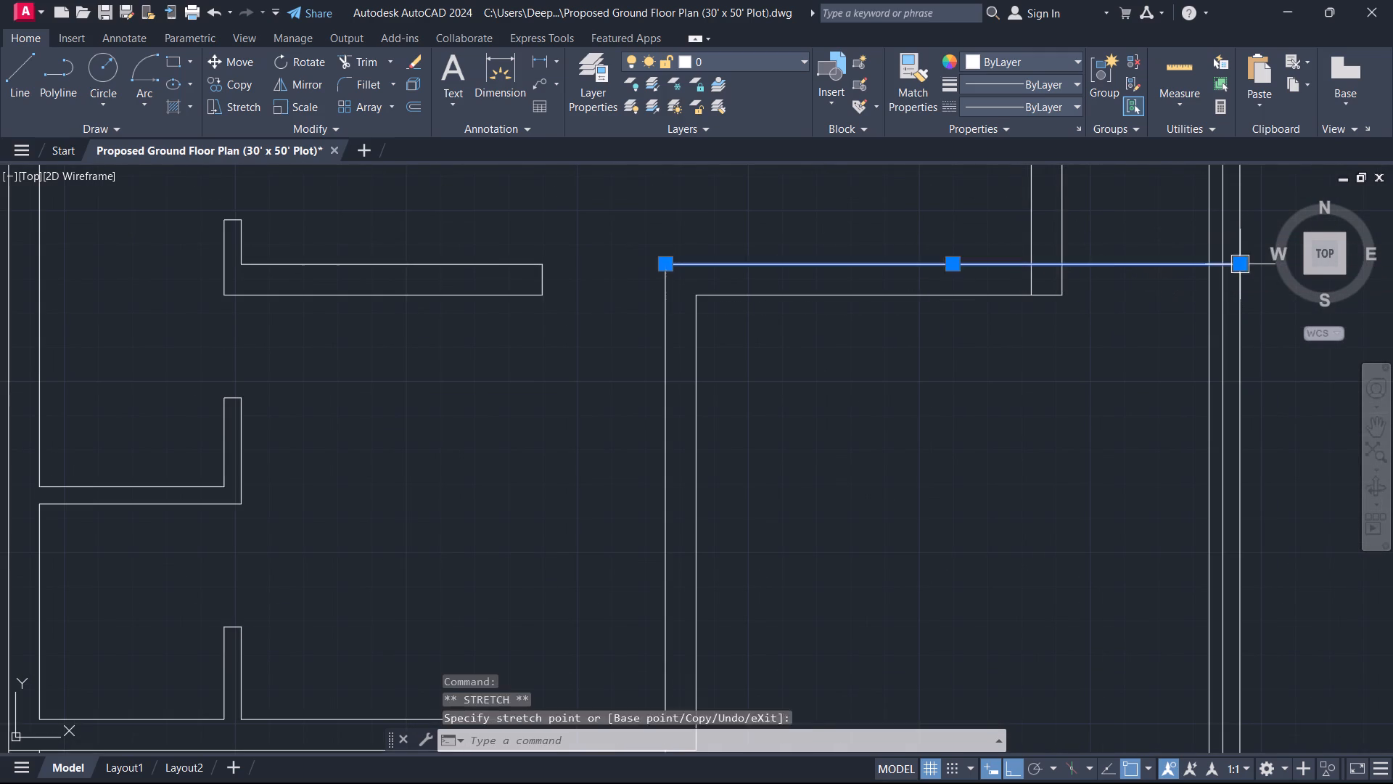
pyautogui.press('Escape')
# Trim the east boundary wall to 5" thick north of the stretched line and 9" south, removing that line's surplus across the passage and house wall.
pyautogui.write('tr')
pyautogui.press('space')
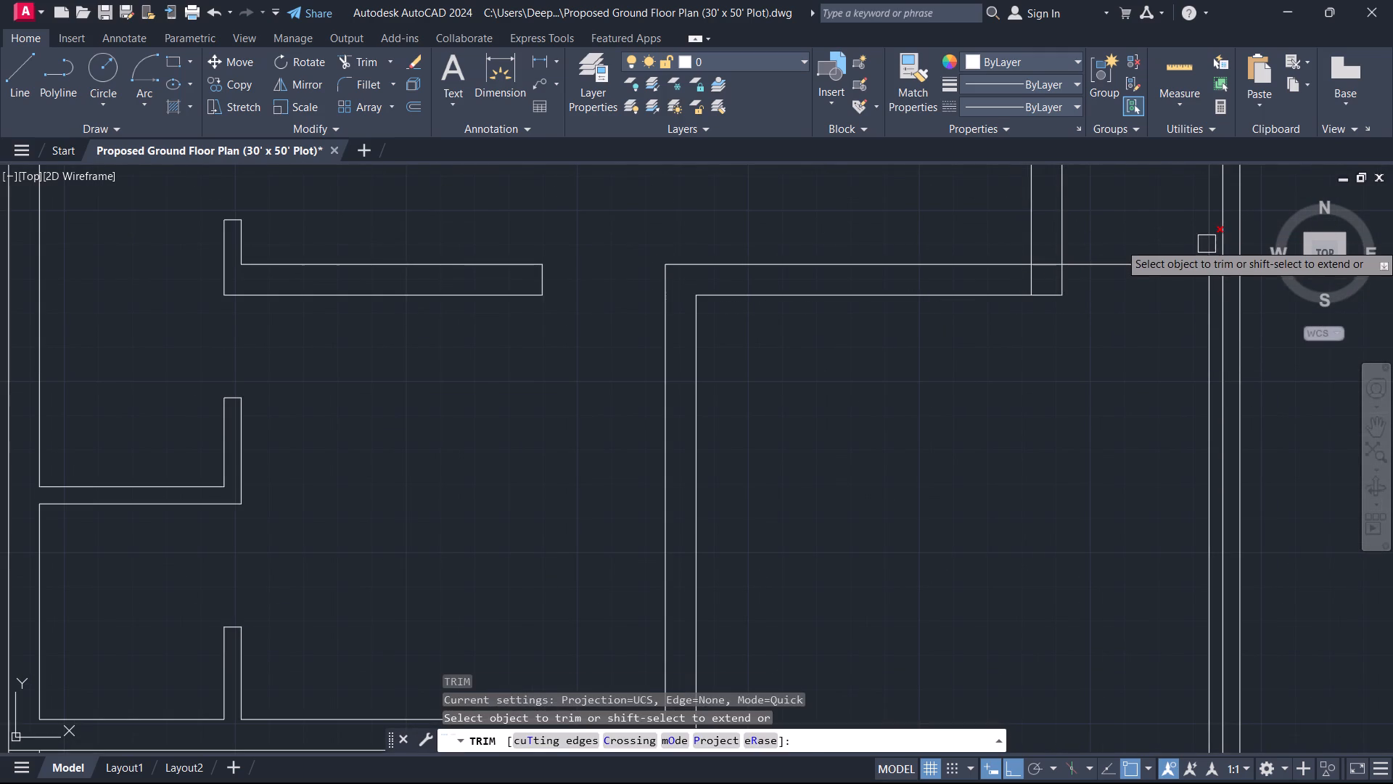
pyautogui.click(1207, 243)
pyautogui.click(1220, 295)
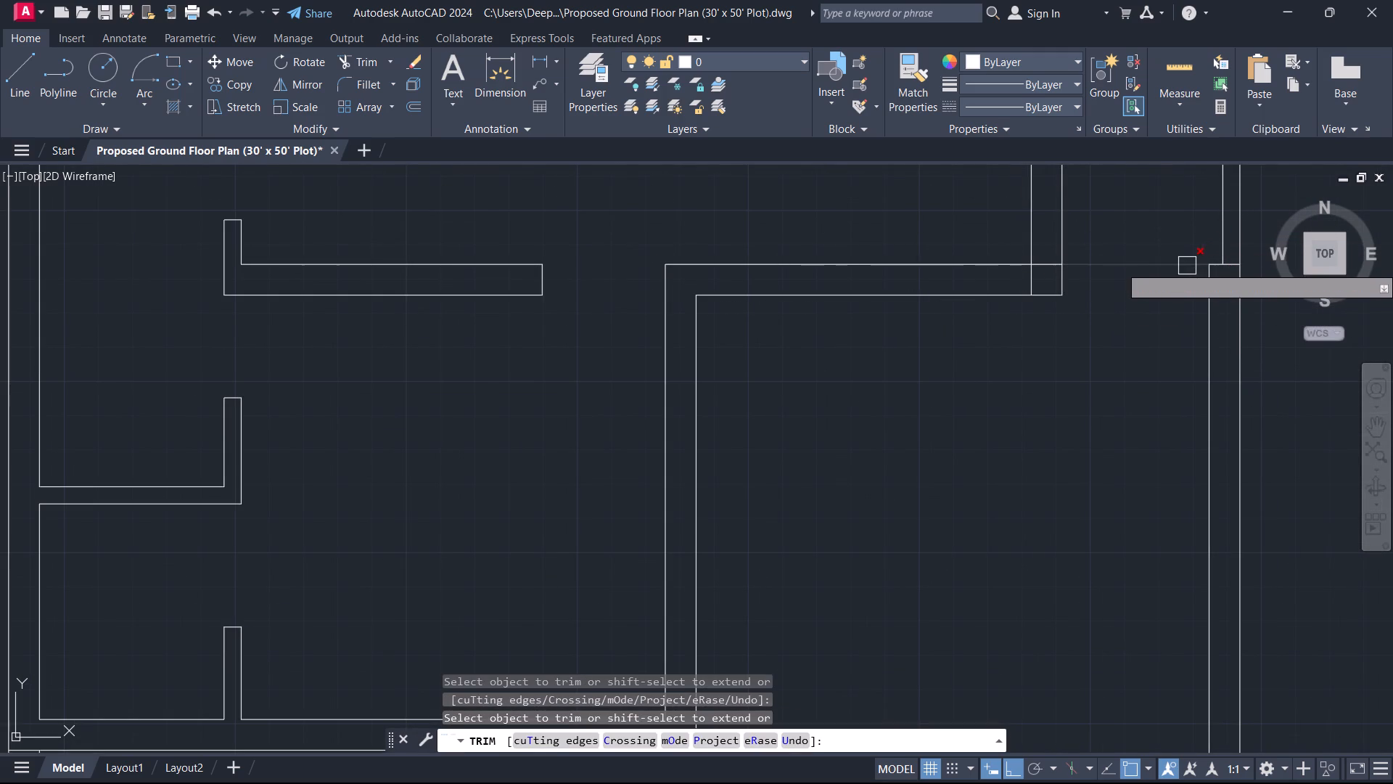
pyautogui.click(1186, 266)
pyautogui.scroll(1, 1029, 280)
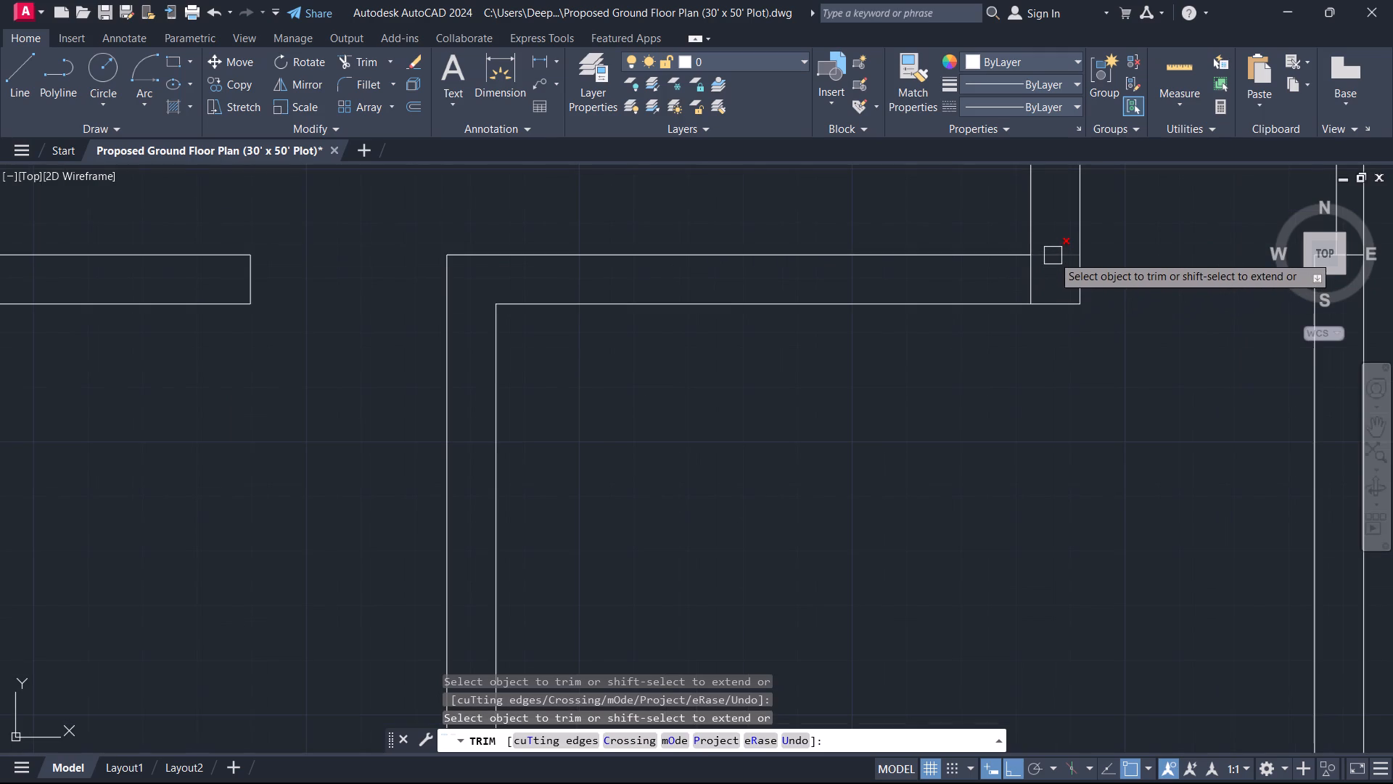
pyautogui.click(1053, 256)
pyautogui.press('Escape')
pyautogui.scroll(-3, 1032, 367)
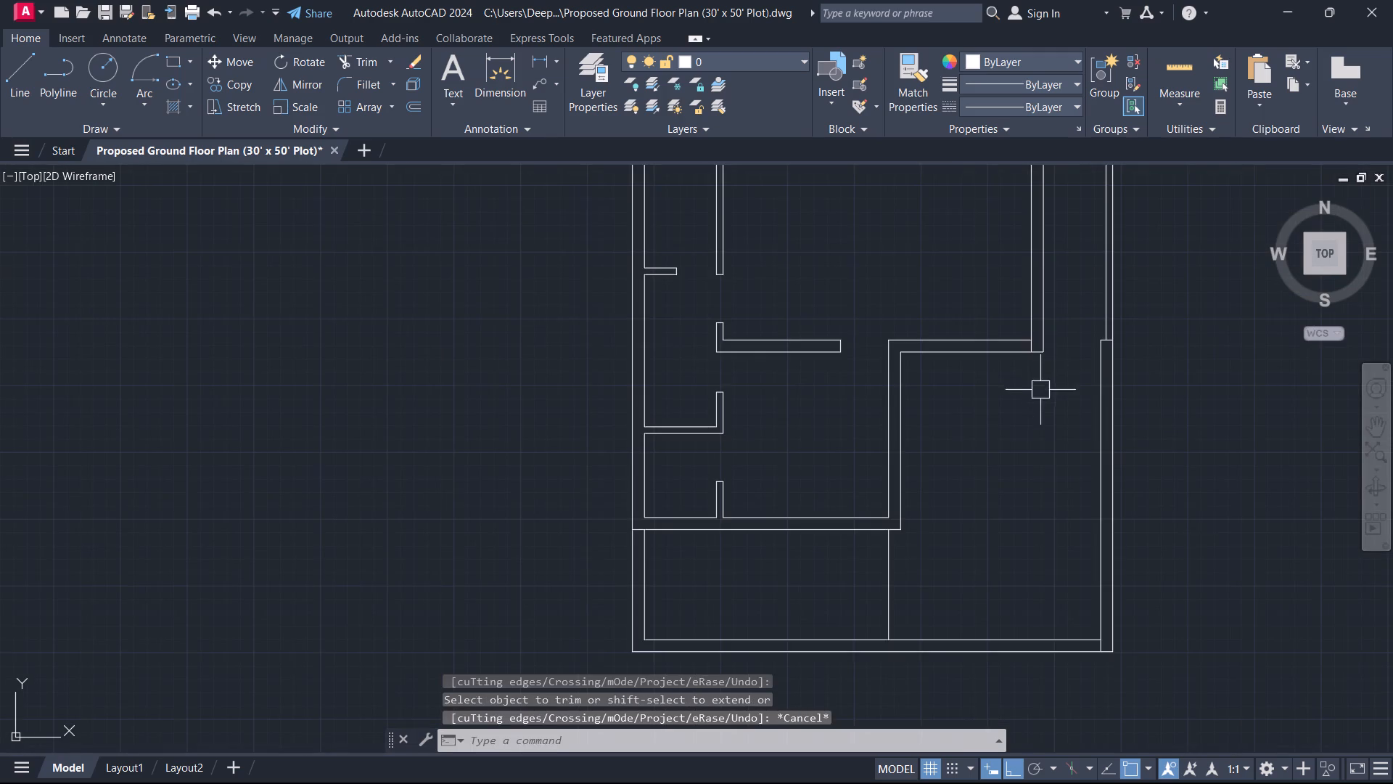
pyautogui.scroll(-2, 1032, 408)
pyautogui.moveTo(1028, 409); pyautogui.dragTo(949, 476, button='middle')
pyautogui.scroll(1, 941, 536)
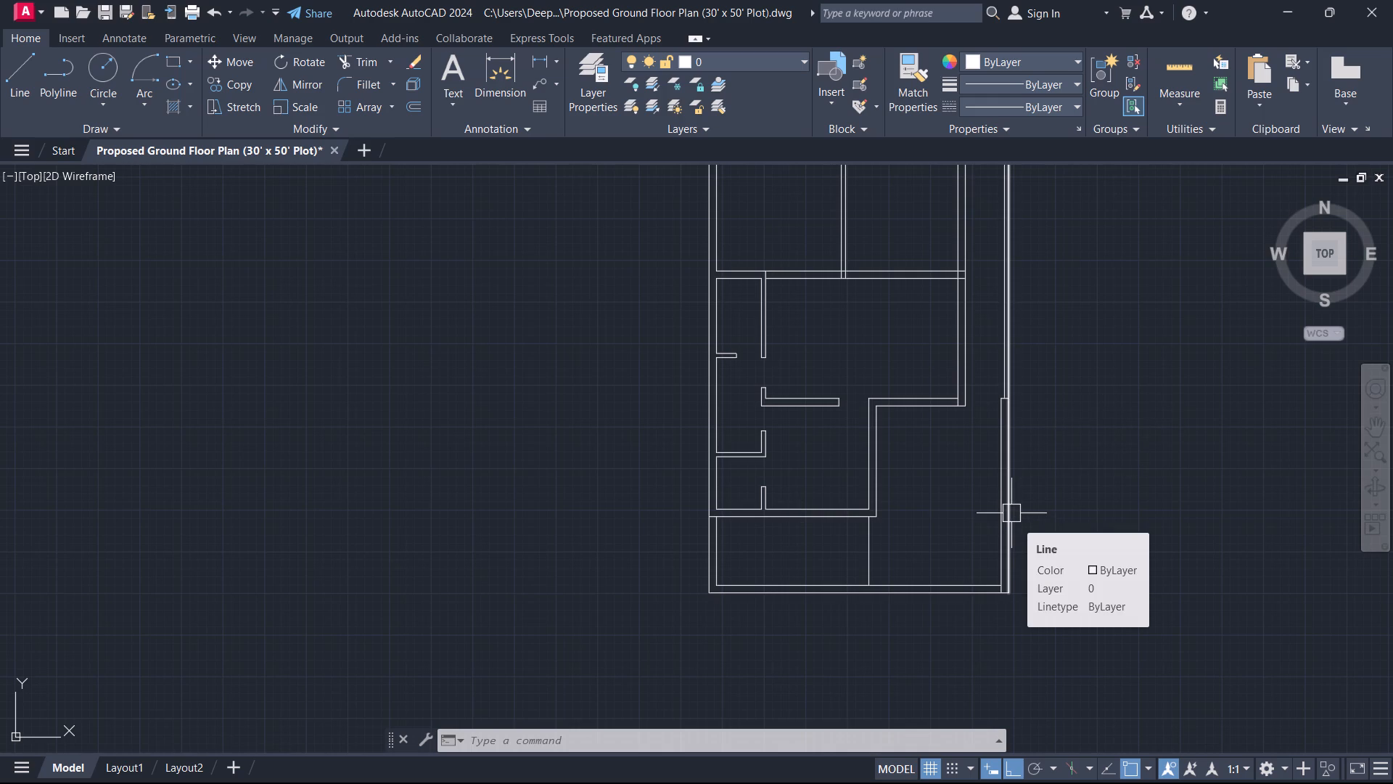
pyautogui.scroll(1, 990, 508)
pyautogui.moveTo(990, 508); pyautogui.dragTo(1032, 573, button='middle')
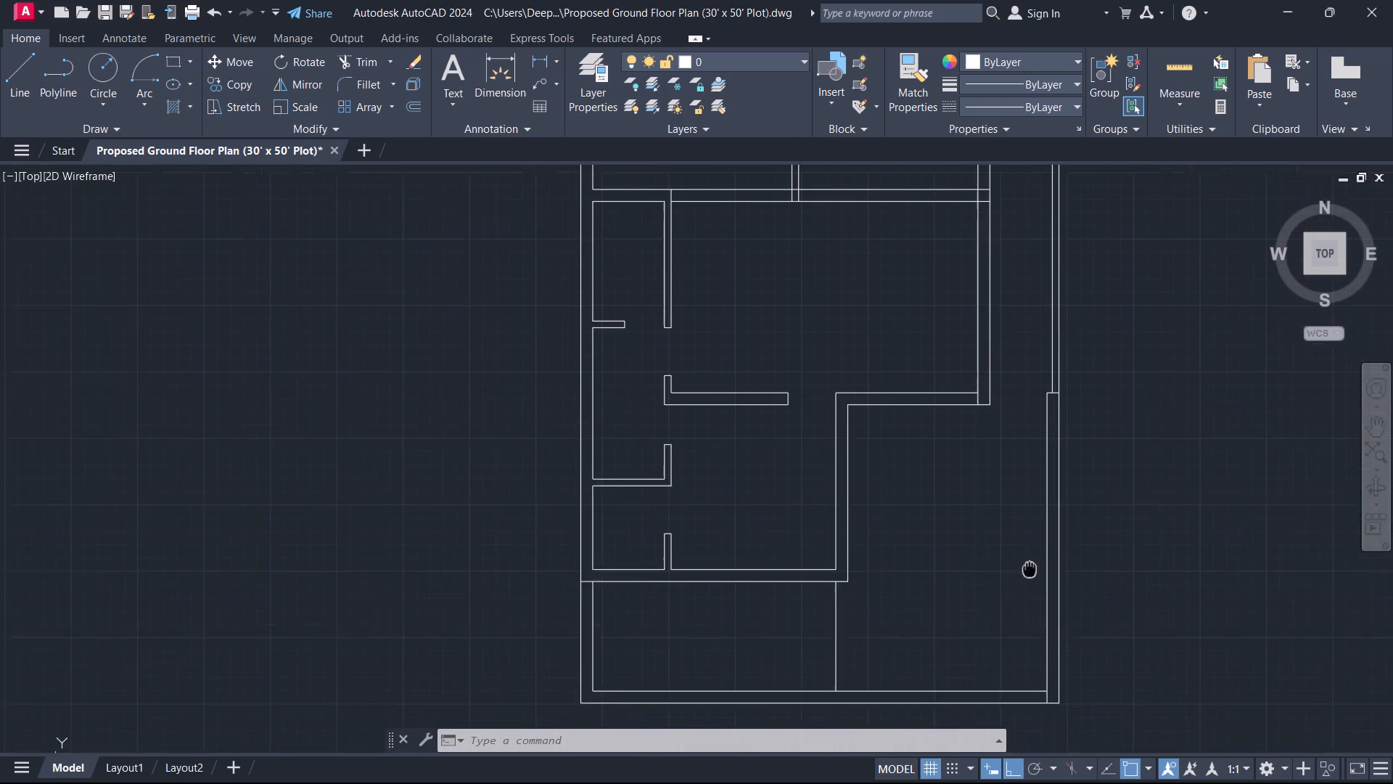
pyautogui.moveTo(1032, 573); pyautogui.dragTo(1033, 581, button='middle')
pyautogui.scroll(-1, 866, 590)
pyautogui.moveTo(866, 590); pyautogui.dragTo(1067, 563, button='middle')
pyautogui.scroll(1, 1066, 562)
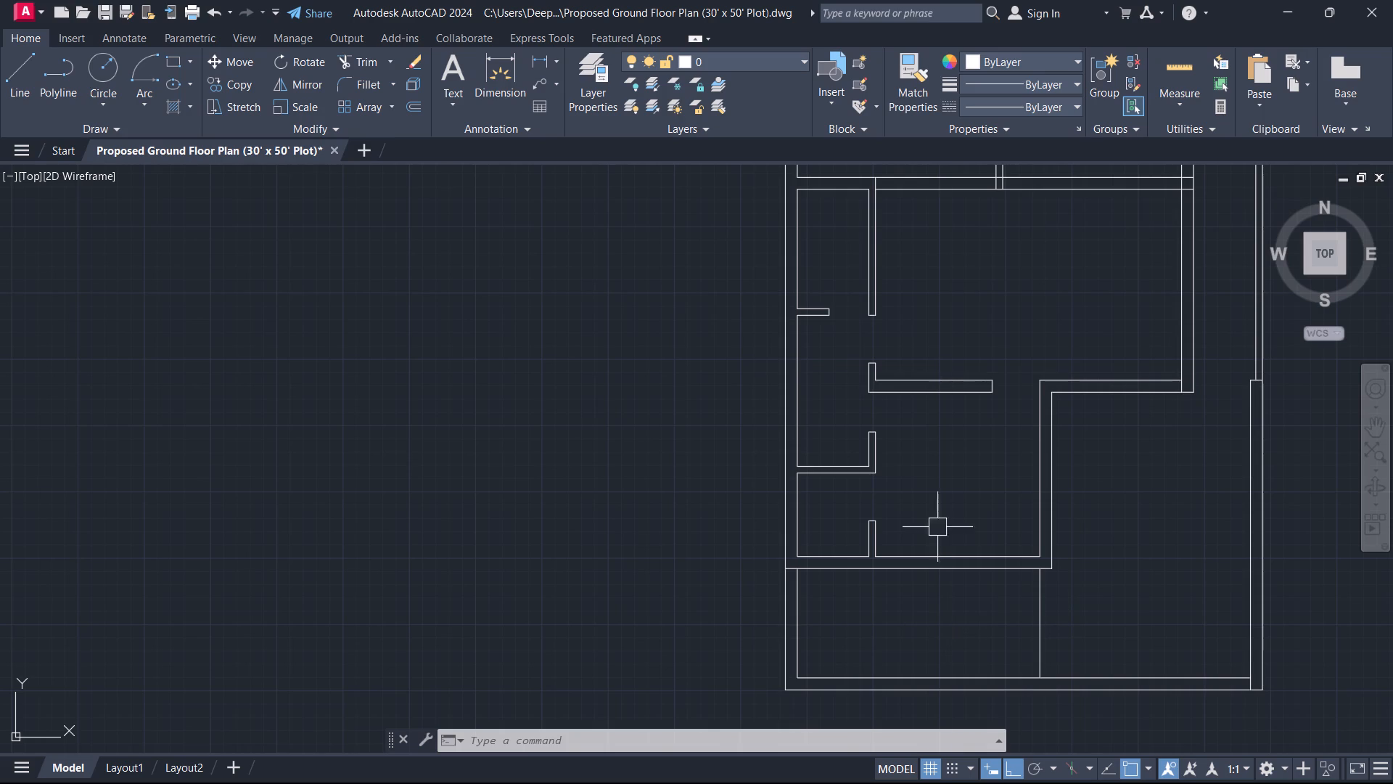
# Offset both lines of the vertical partition between the two upper rooms 3' outward, one to each side.
pyautogui.moveTo(897, 481); pyautogui.dragTo(935, 783, button='middle')
pyautogui.moveTo(942, 353); pyautogui.dragTo(705, 491, button='middle')
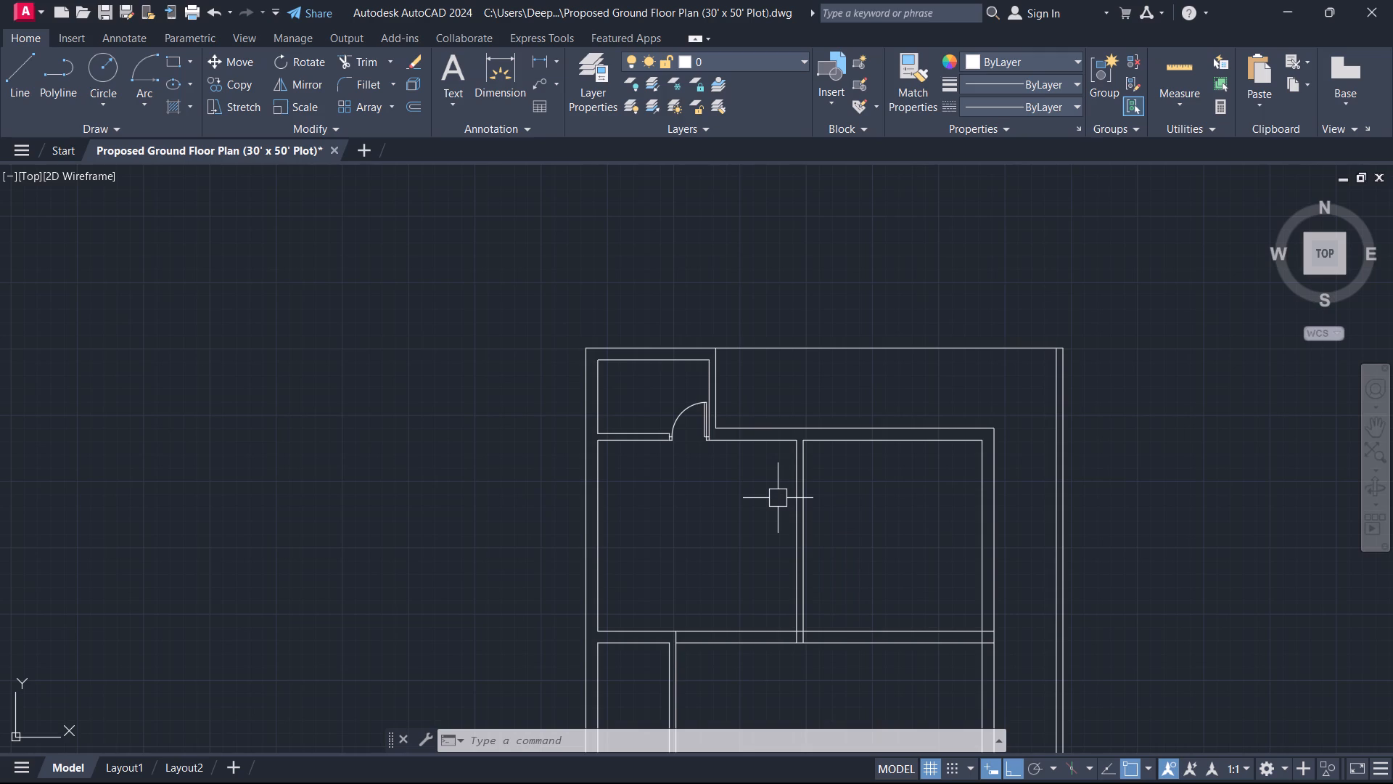
pyautogui.scroll(1, 919, 692)
pyautogui.scroll(1, 891, 586)
pyautogui.moveTo(890, 585); pyautogui.dragTo(973, 418, button='middle')
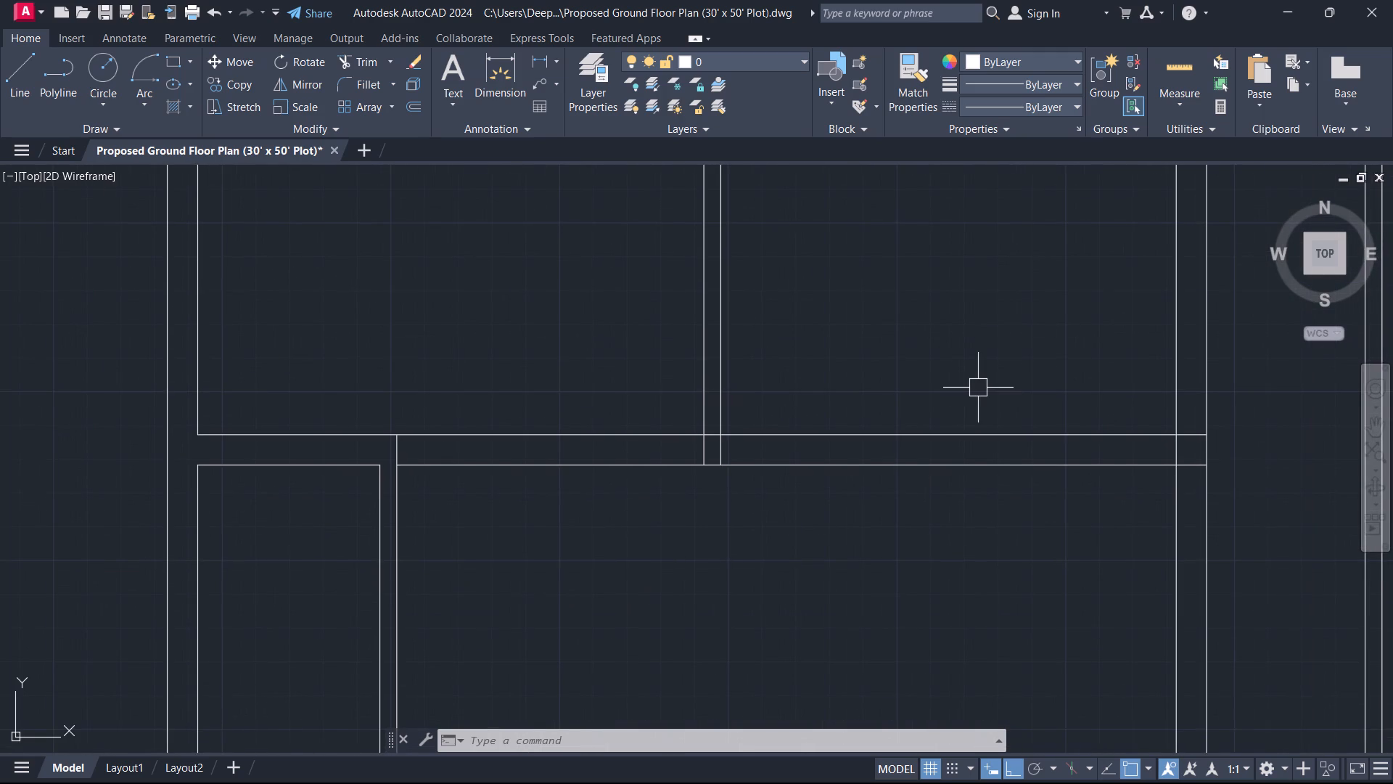
pyautogui.write('o')
pyautogui.press('space')
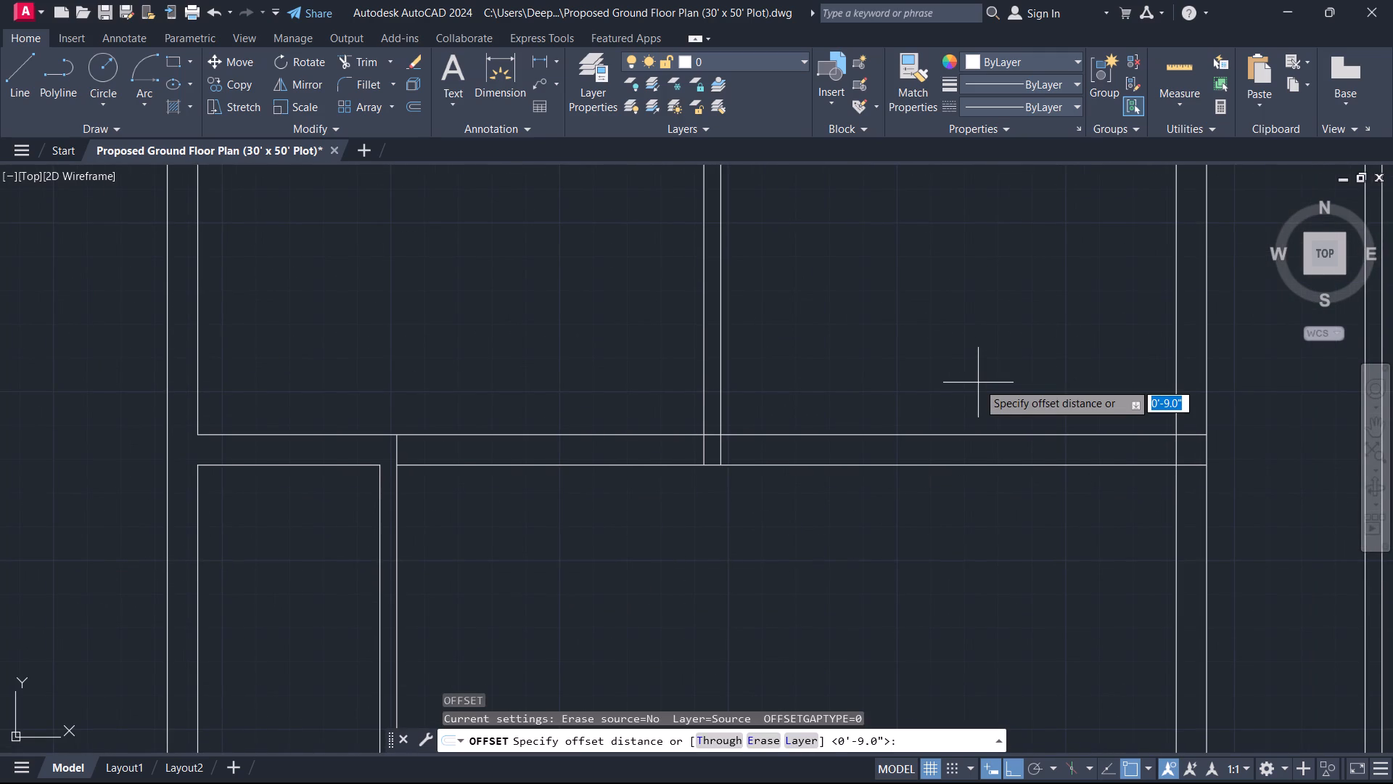
pyautogui.write("3'")
pyautogui.press('Return')
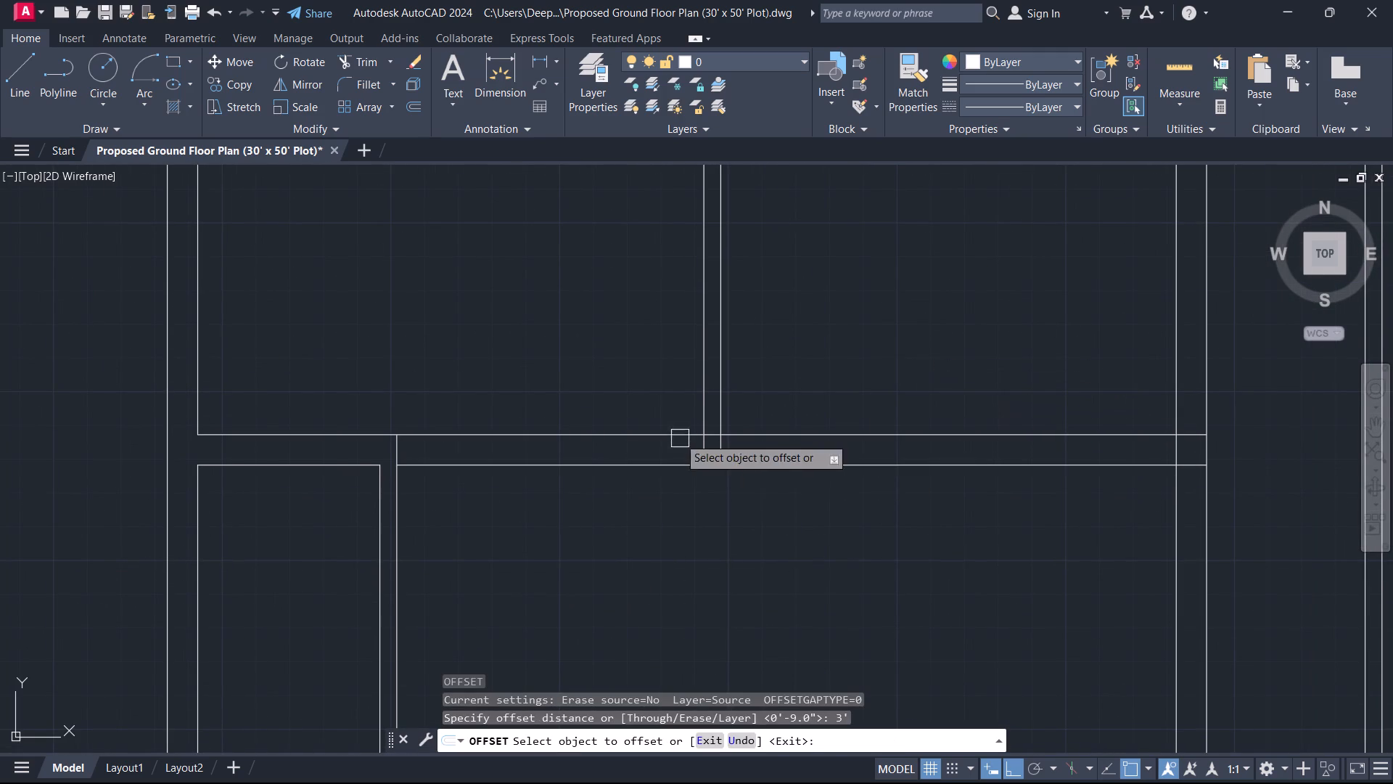
pyautogui.click(703, 409)
pyautogui.click(671, 398)
pyautogui.click(720, 387)
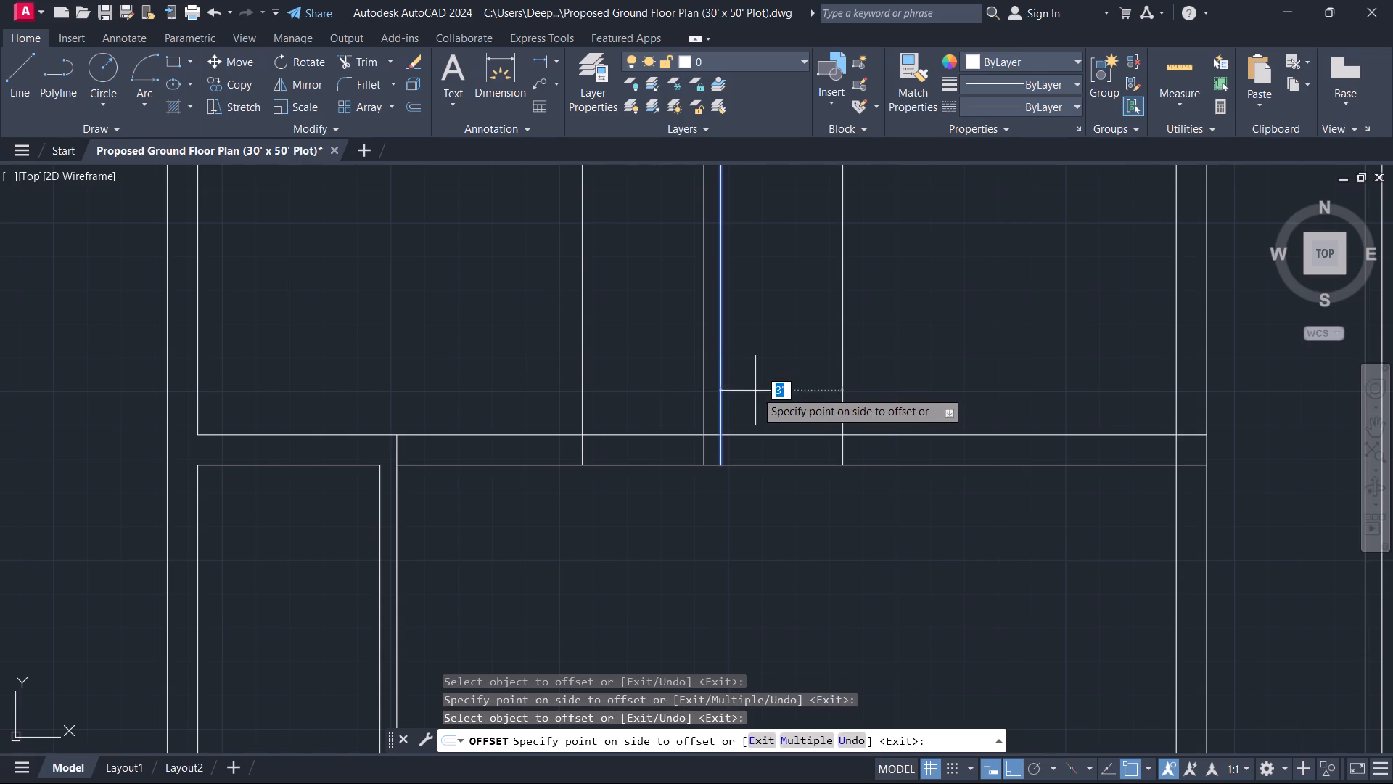
pyautogui.click(760, 390)
pyautogui.press('Escape')
# Trim the offset lines and the cross wall to form a 3' opening on each side of the partition.
pyautogui.write('tr')
pyautogui.press('space')
pyautogui.moveTo(813, 383); pyautogui.dragTo(828, 383)
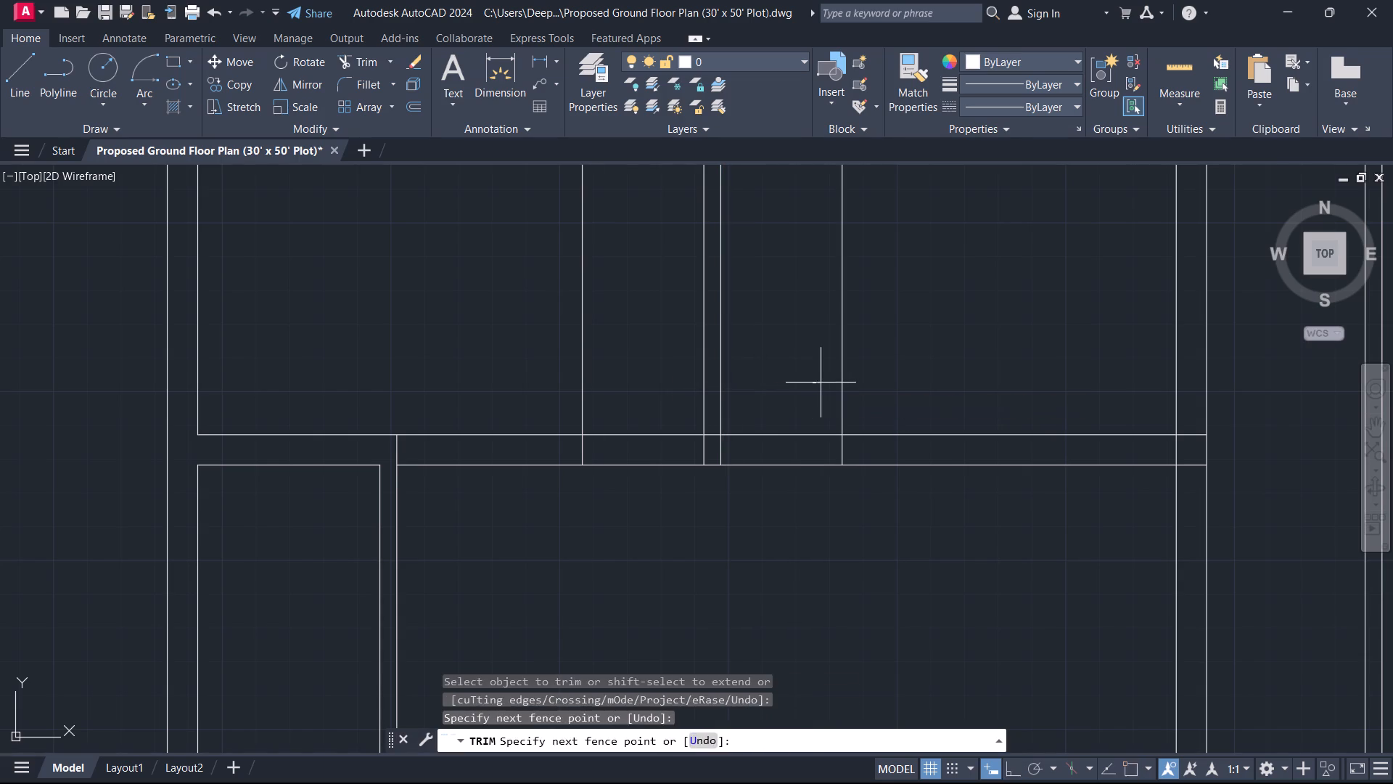
pyautogui.moveTo(828, 383); pyautogui.dragTo(858, 376)
pyautogui.moveTo(652, 385); pyautogui.dragTo(580, 362)
pyautogui.moveTo(615, 385); pyautogui.dragTo(683, 544)
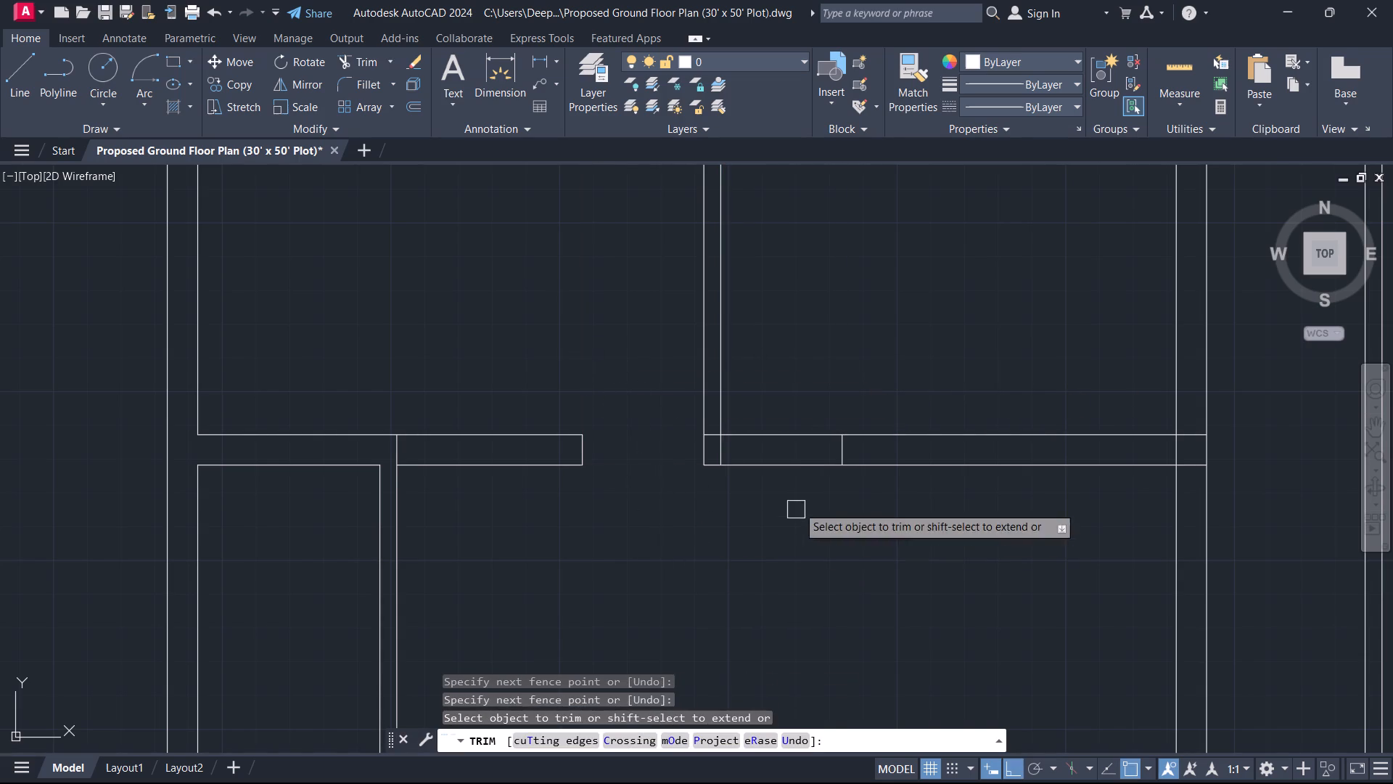
pyautogui.moveTo(808, 407); pyautogui.dragTo(816, 529)
# Trim the leftover upper cross wall line inside the south end of the partition between the two openings.
pyautogui.scroll(4, 734, 470)
pyautogui.moveTo(613, 336); pyautogui.dragTo(612, 330)
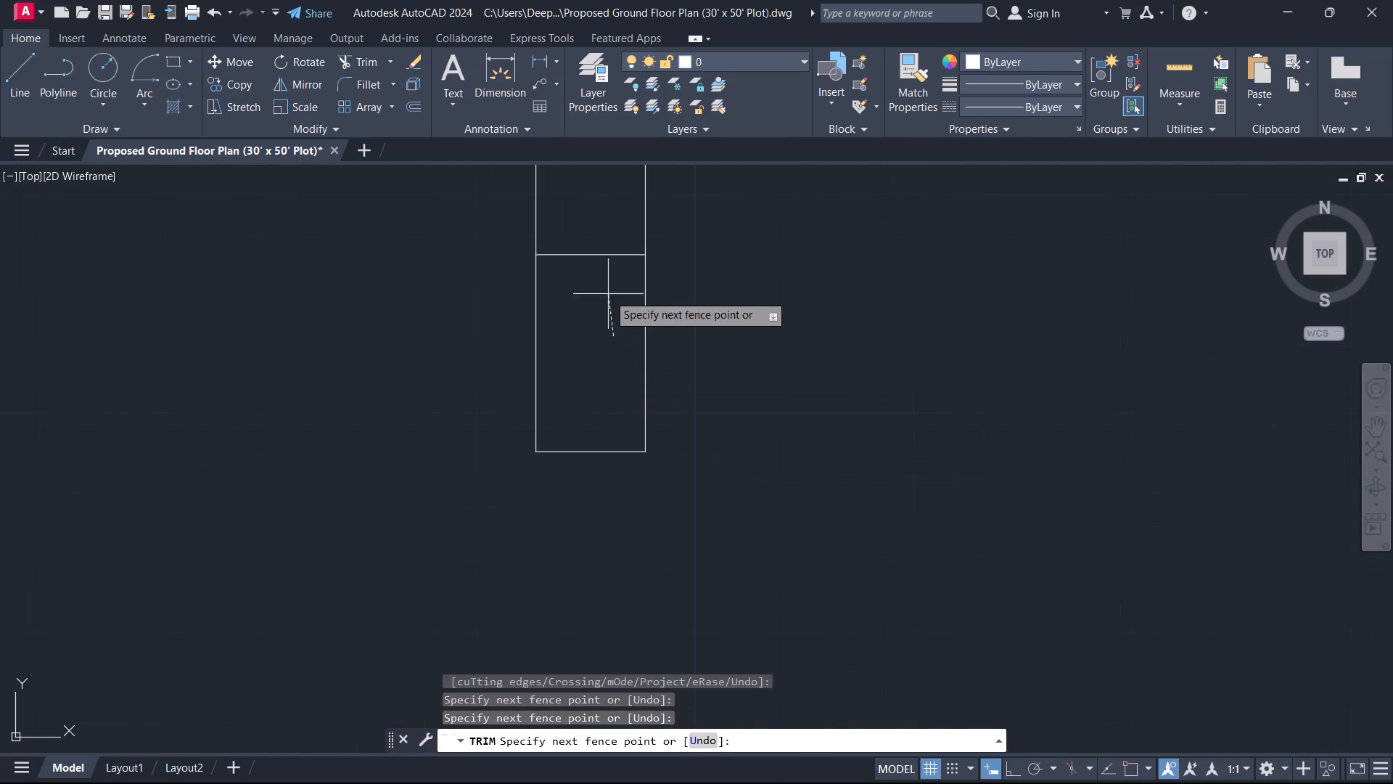
pyautogui.click(615, 232)
pyautogui.press('Escape')
# Trim the vertical partition line that crosses the cross wall's thickness, west of the openings.
pyautogui.scroll(-5, 615, 232)
pyautogui.scroll(-2, 667, 307)
pyautogui.moveTo(667, 307); pyautogui.dragTo(698, 379, button='middle')
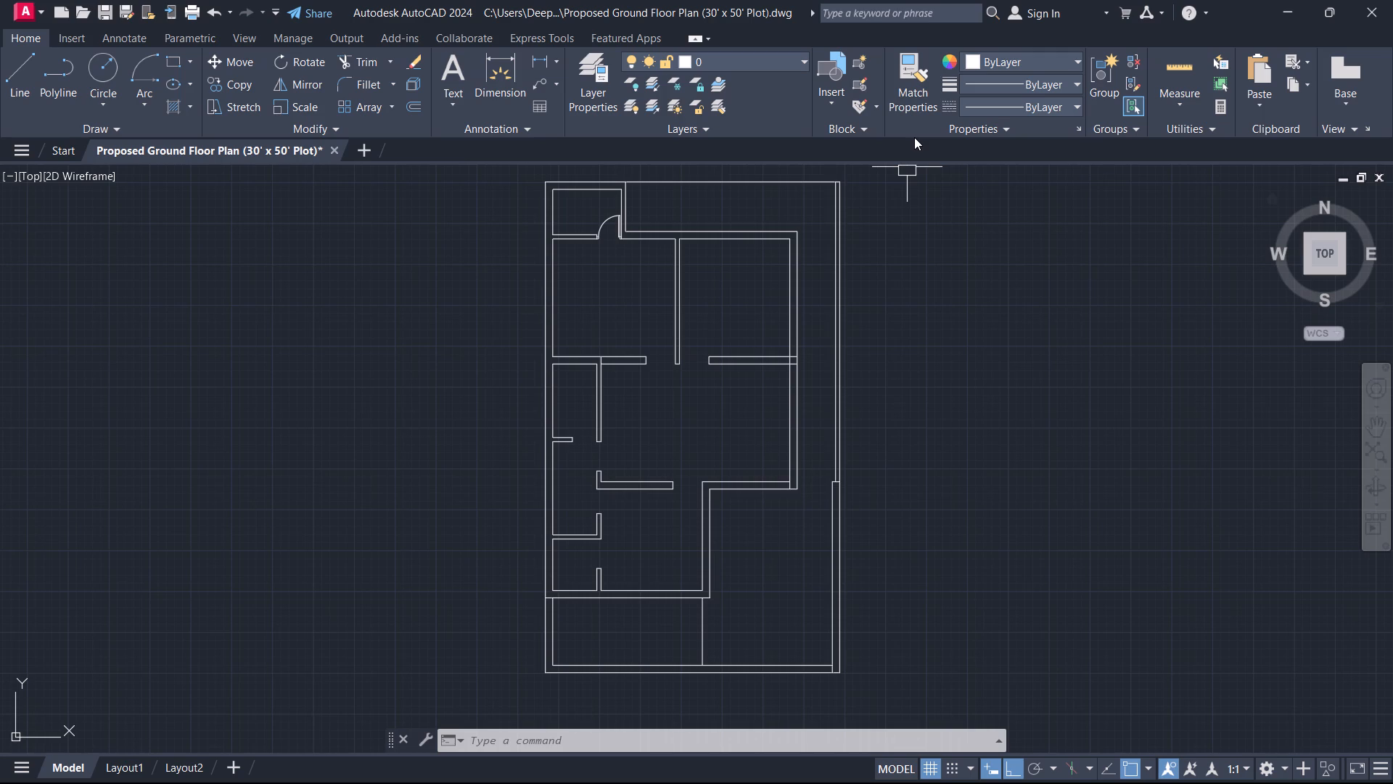
pyautogui.scroll(-1, 665, 311)
pyautogui.scroll(2, 646, 327)
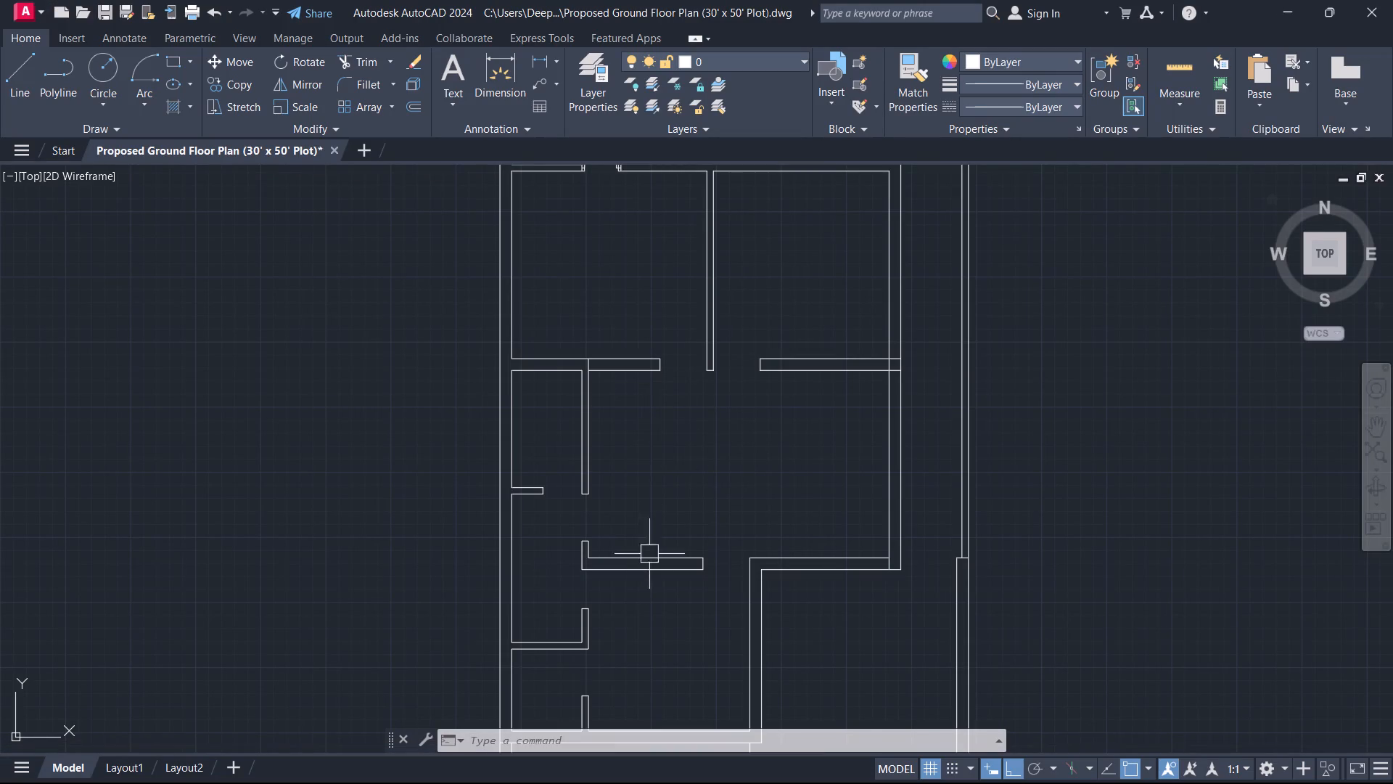
pyautogui.moveTo(712, 457); pyautogui.dragTo(840, 575, button='middle')
pyautogui.scroll(1, 821, 317)
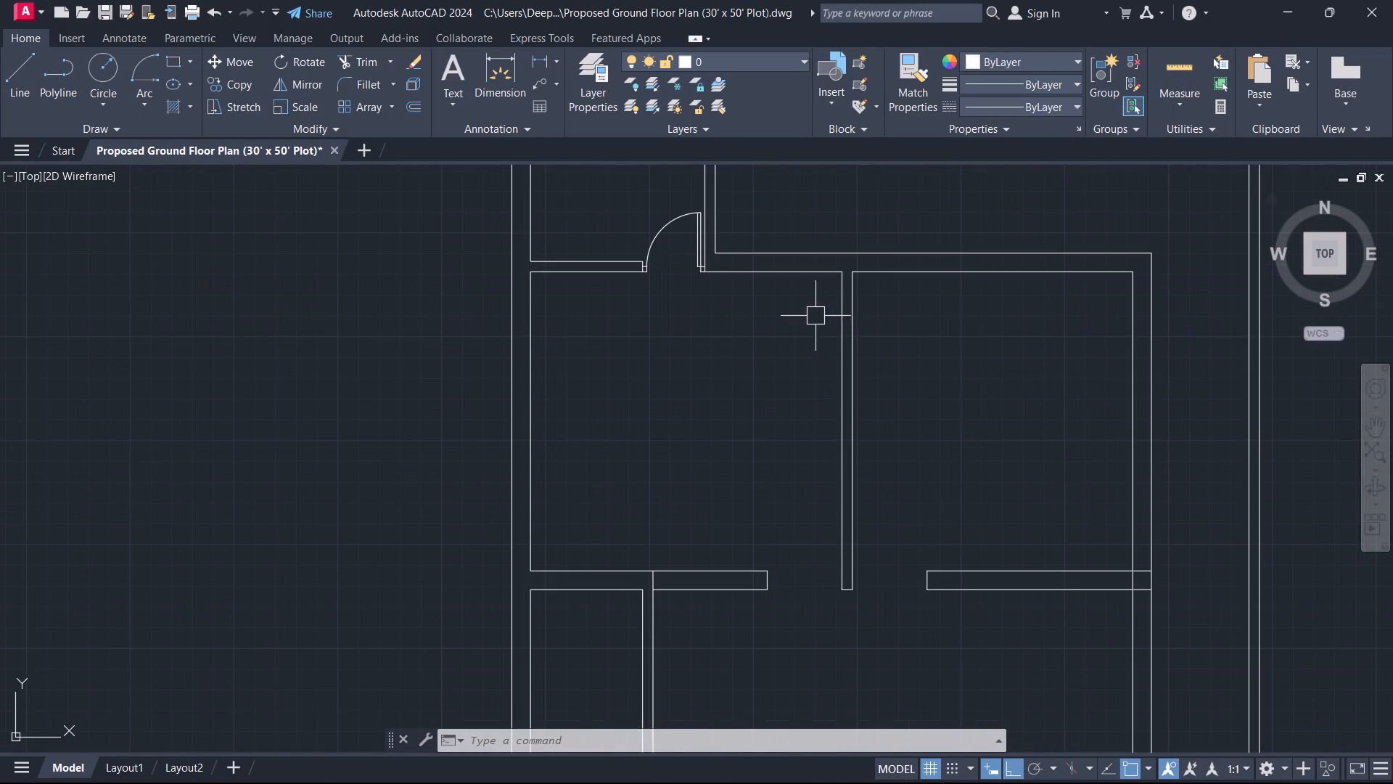
pyautogui.scroll(2, 675, 586)
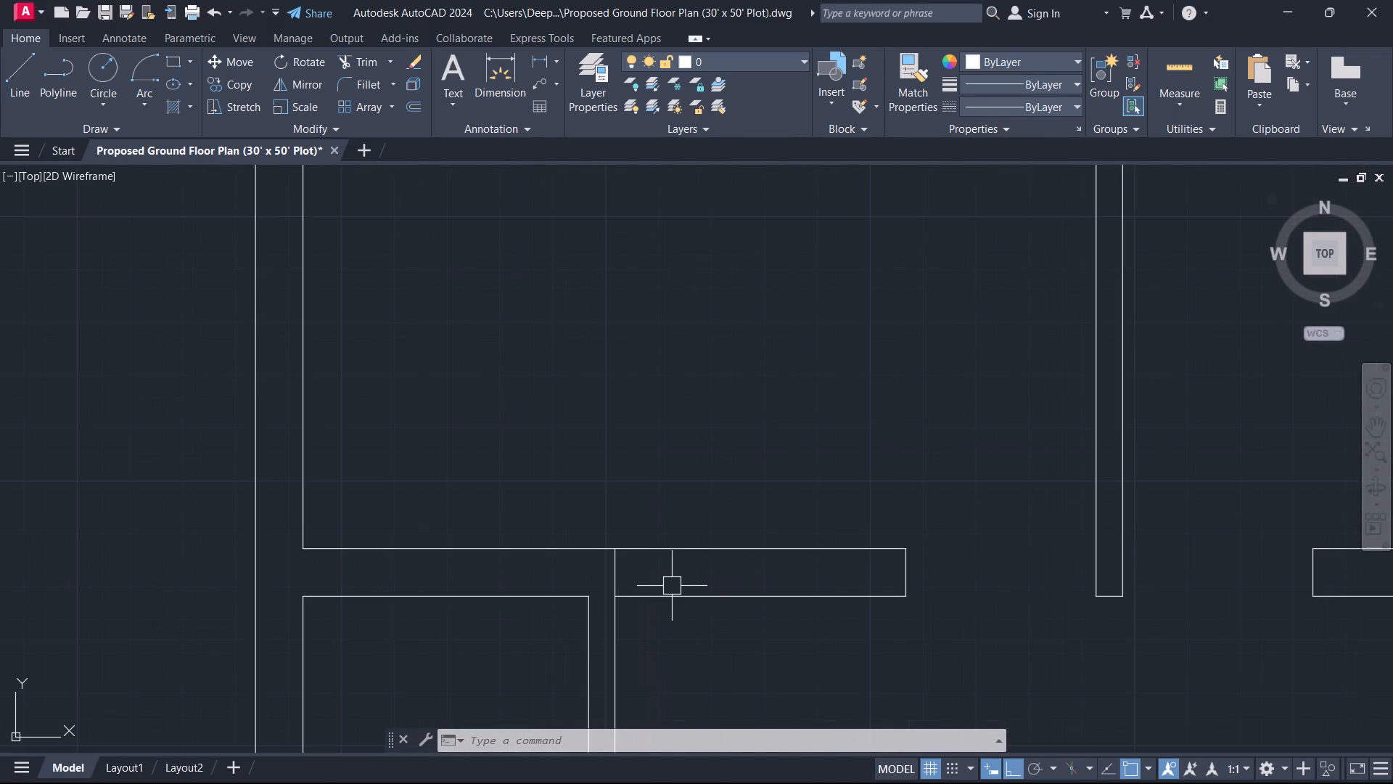
pyautogui.write('tr')
pyautogui.press('space')
pyautogui.click(632, 571)
pyautogui.click(607, 571)
pyautogui.press('Escape')
# Trim the overlapping lines where the cross wall east of the openings meets the house's east wall.
pyautogui.scroll(-3, 628, 572)
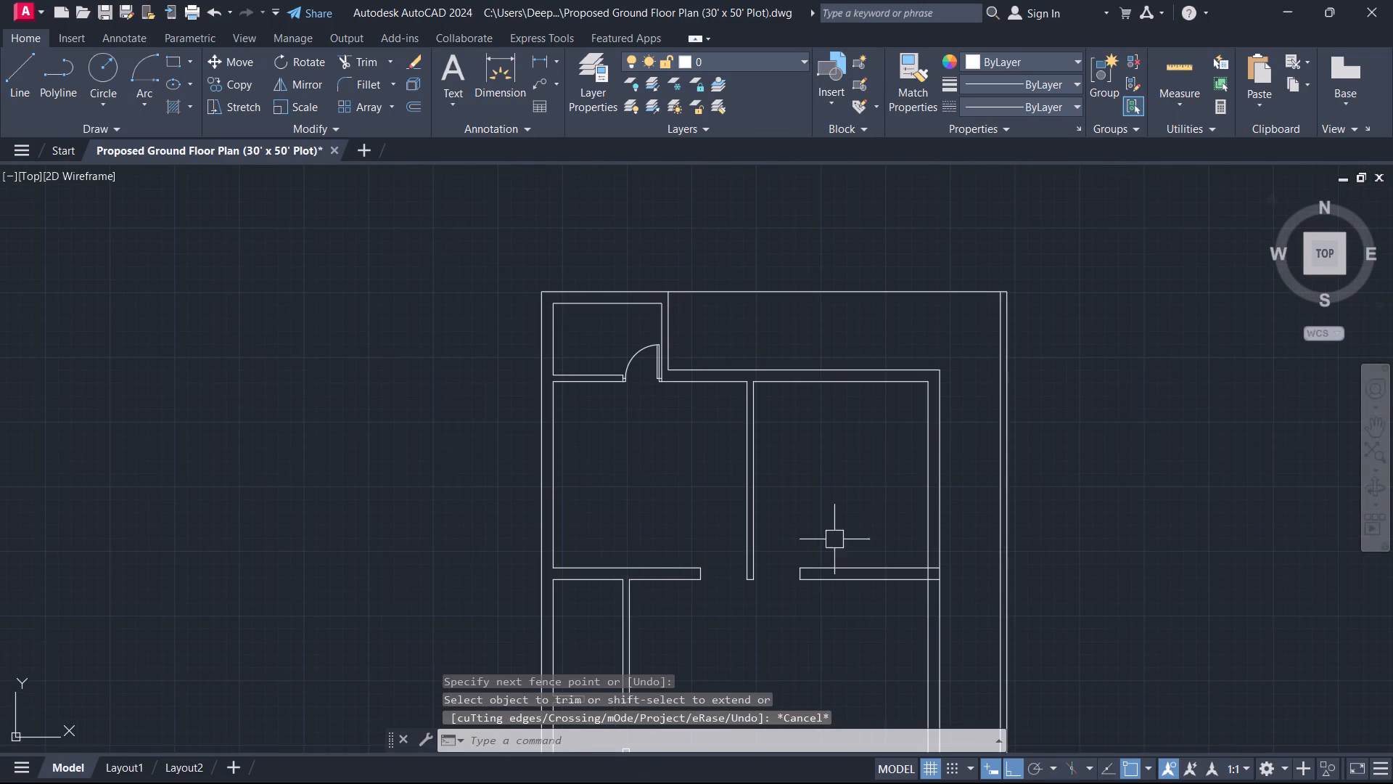
pyautogui.moveTo(900, 489); pyautogui.dragTo(741, 446, button='middle')
pyautogui.scroll(2, 761, 517)
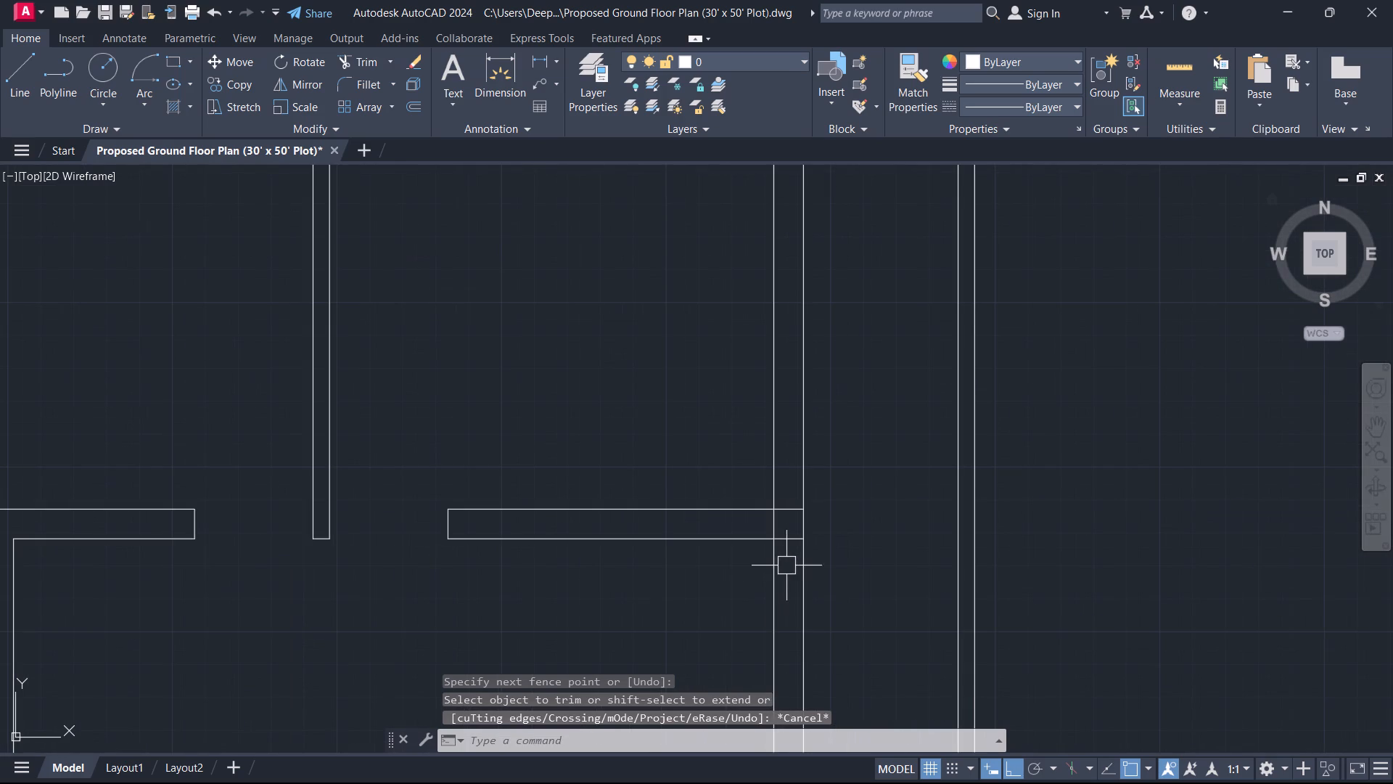
pyautogui.press('t')
pyautogui.press('r')
pyautogui.press('space')
pyautogui.scroll(2, 785, 531)
pyautogui.moveTo(785, 531); pyautogui.dragTo(773, 526)
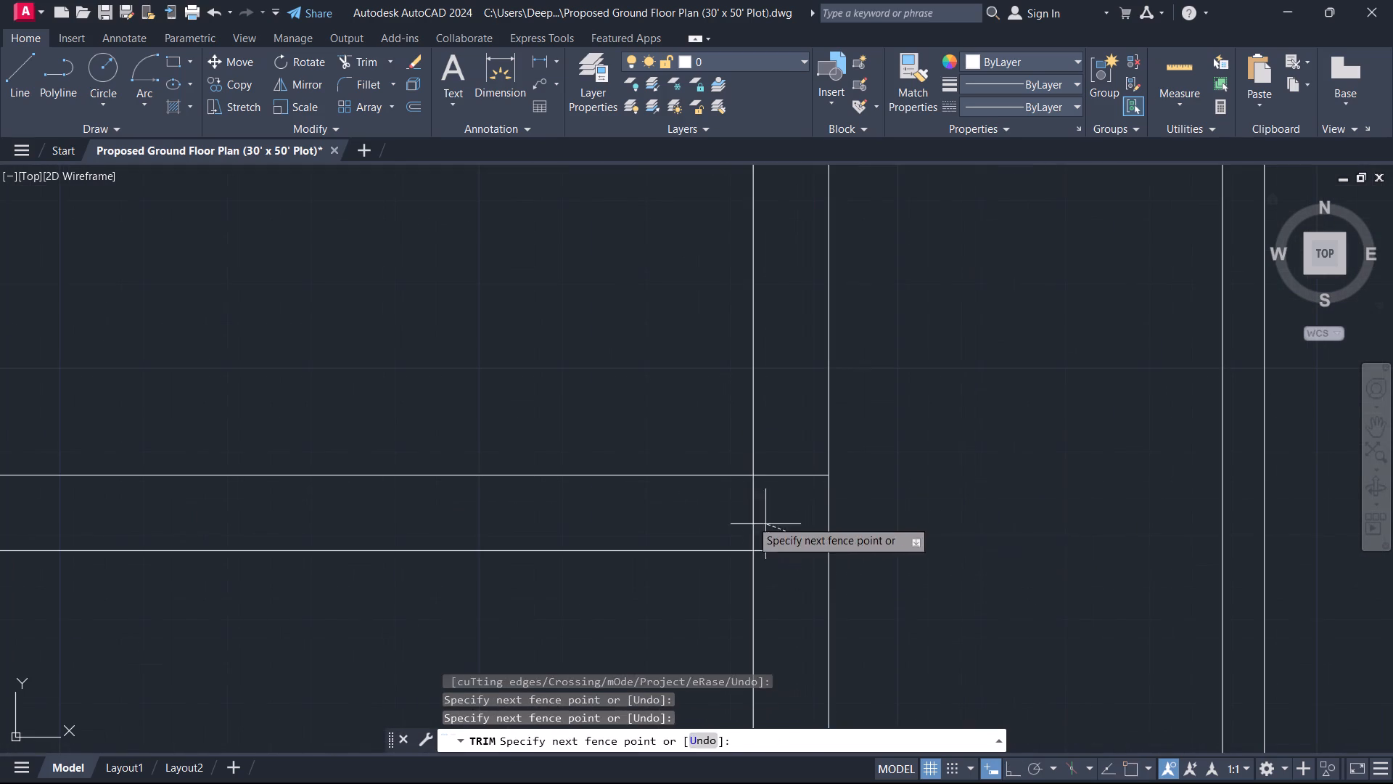
pyautogui.moveTo(730, 516); pyautogui.dragTo(739, 518)
pyautogui.click(776, 540)
pyautogui.click(791, 563)
pyautogui.click(789, 452)
pyautogui.click(783, 542)
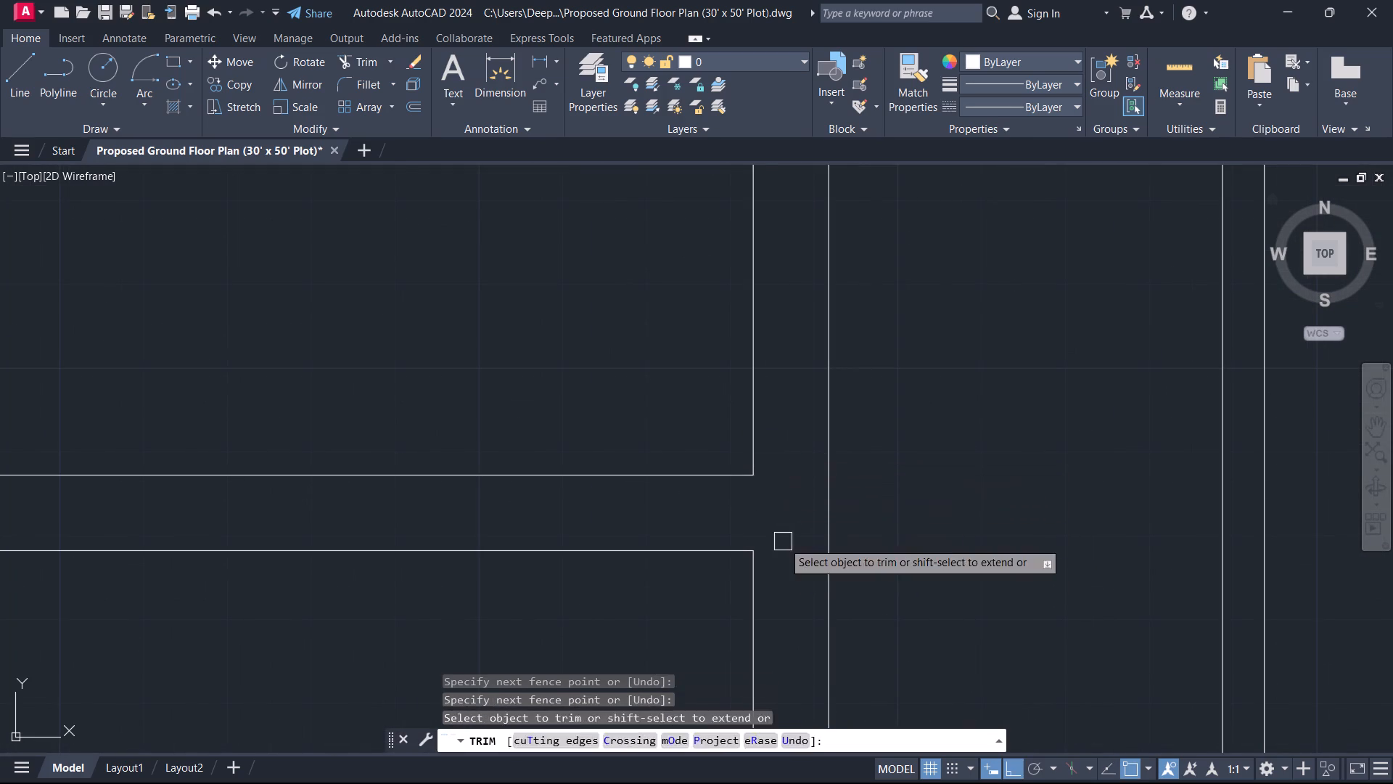
pyautogui.press('Escape')
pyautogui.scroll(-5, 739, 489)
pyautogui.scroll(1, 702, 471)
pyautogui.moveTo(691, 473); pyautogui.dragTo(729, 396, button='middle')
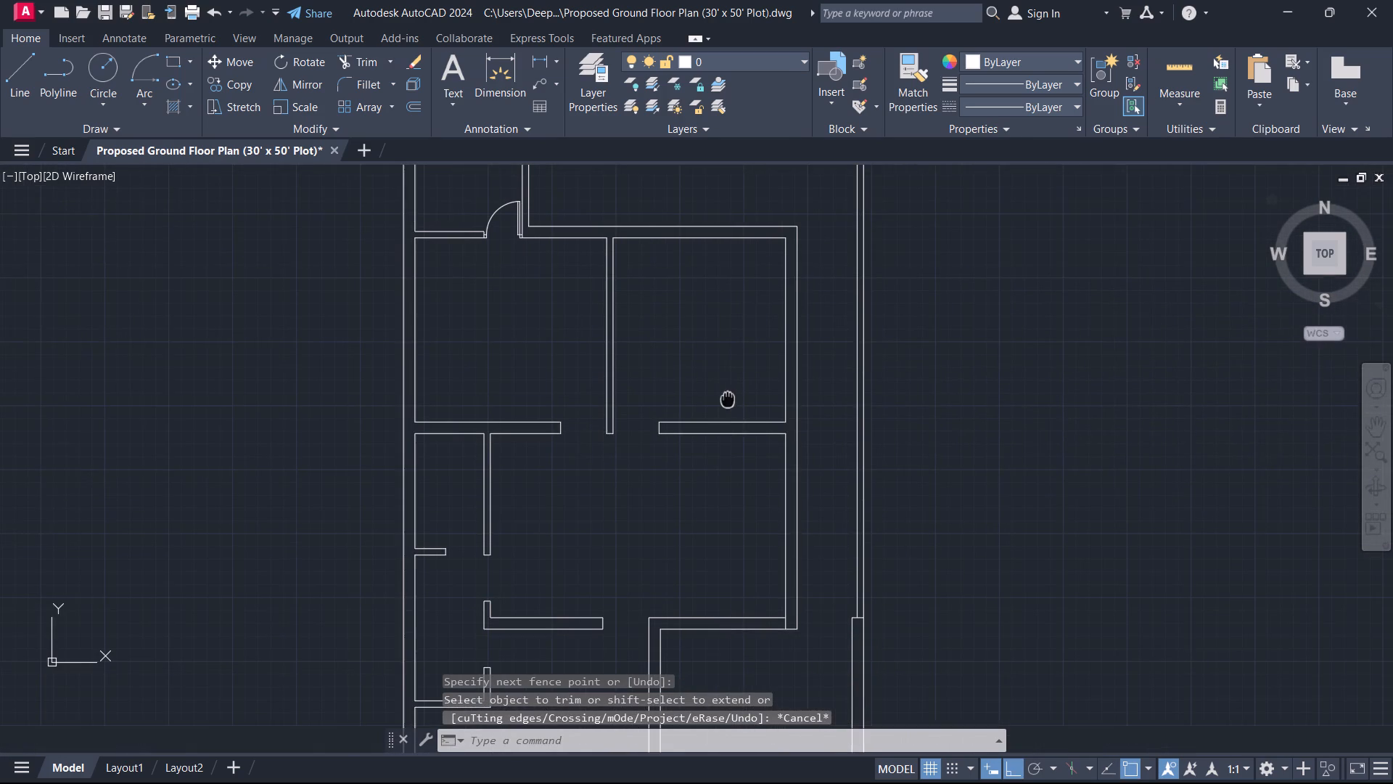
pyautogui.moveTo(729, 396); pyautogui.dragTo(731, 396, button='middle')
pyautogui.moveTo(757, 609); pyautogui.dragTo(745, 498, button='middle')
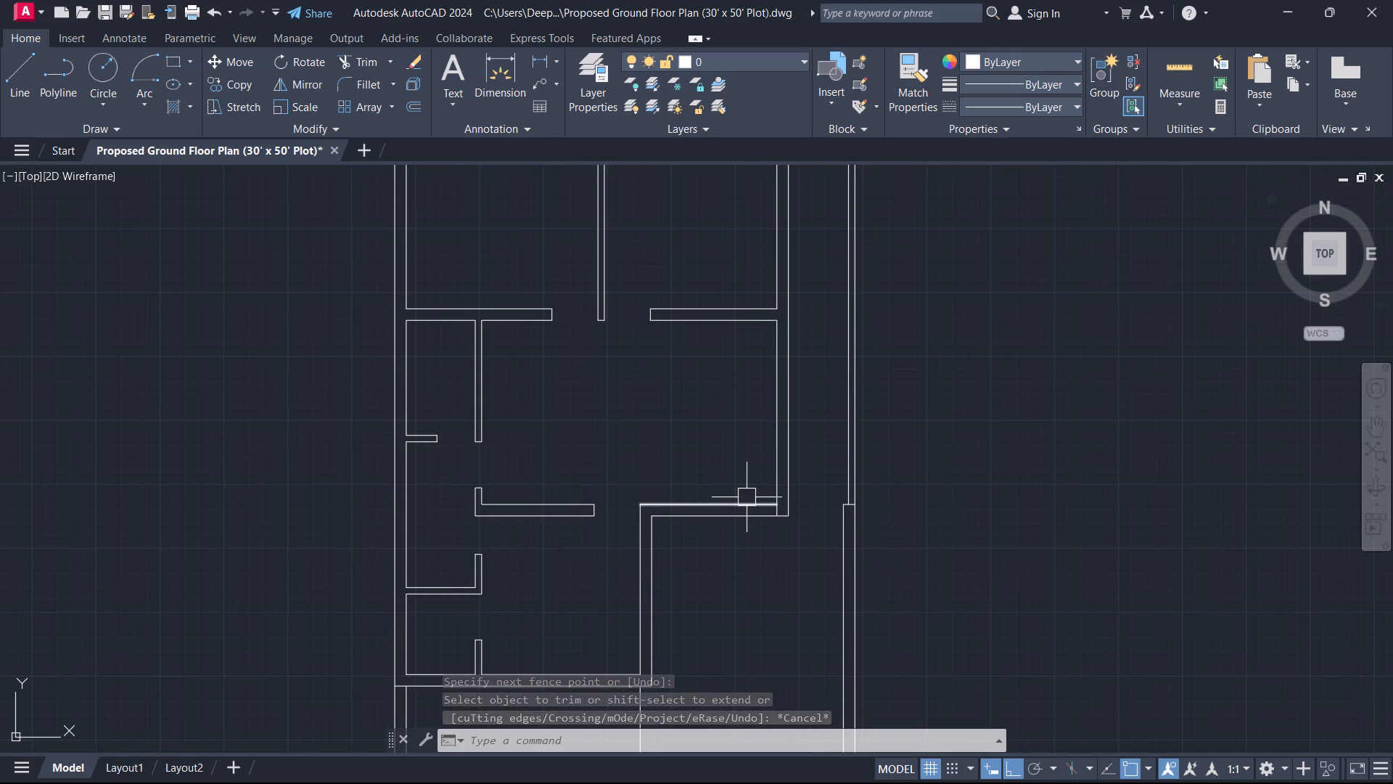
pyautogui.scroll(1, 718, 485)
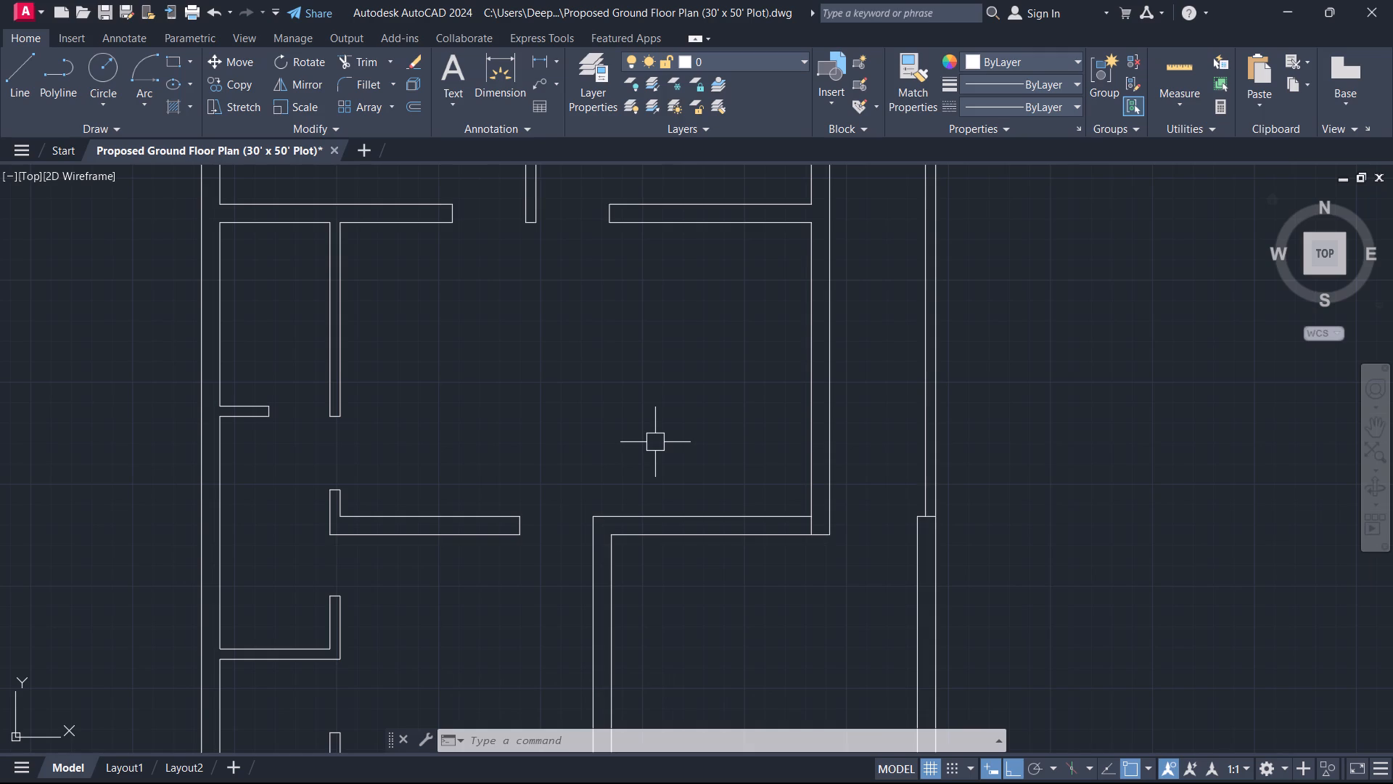
# Offset the inner line of the house's east wall 3' west across the cross wall.
pyautogui.write('o')
pyautogui.press('space')
pyautogui.press('F4')
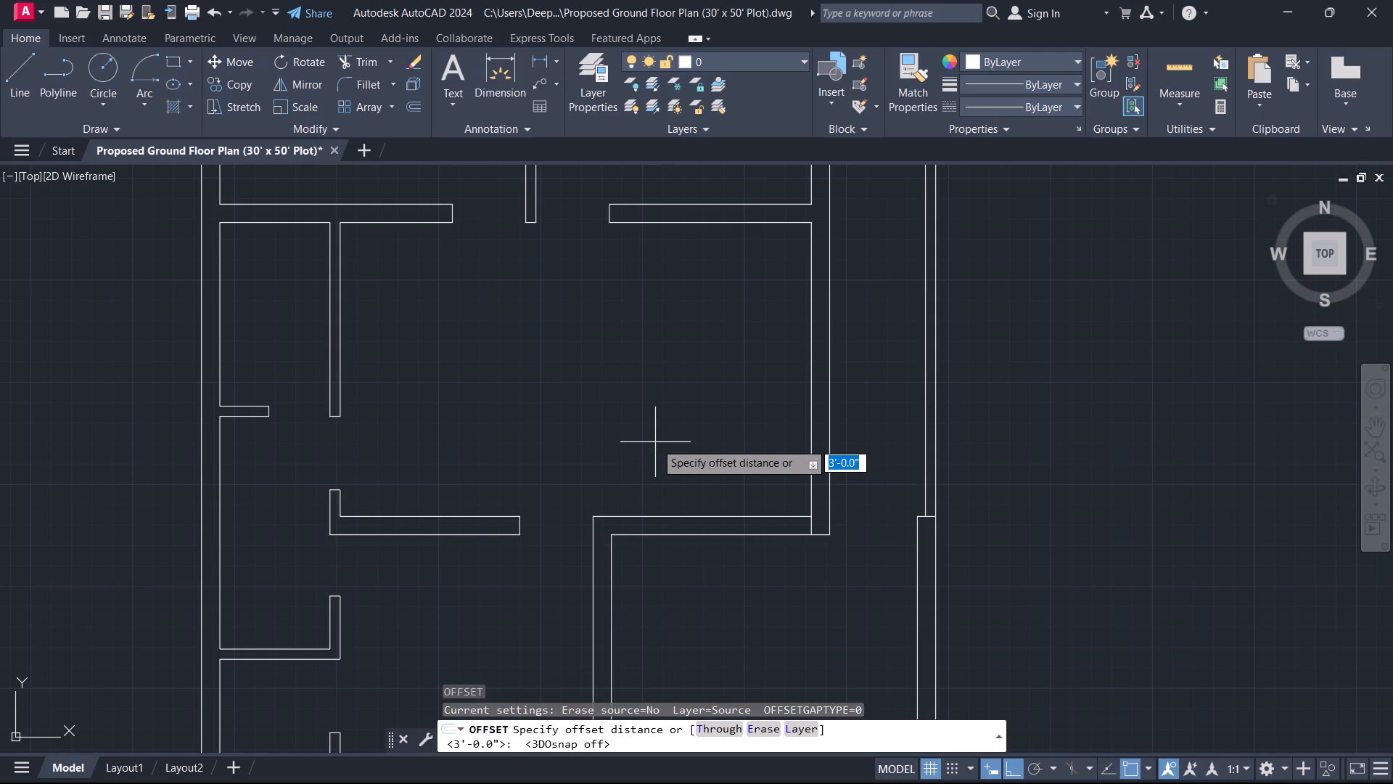
pyautogui.press('F4')
pyautogui.press('3')
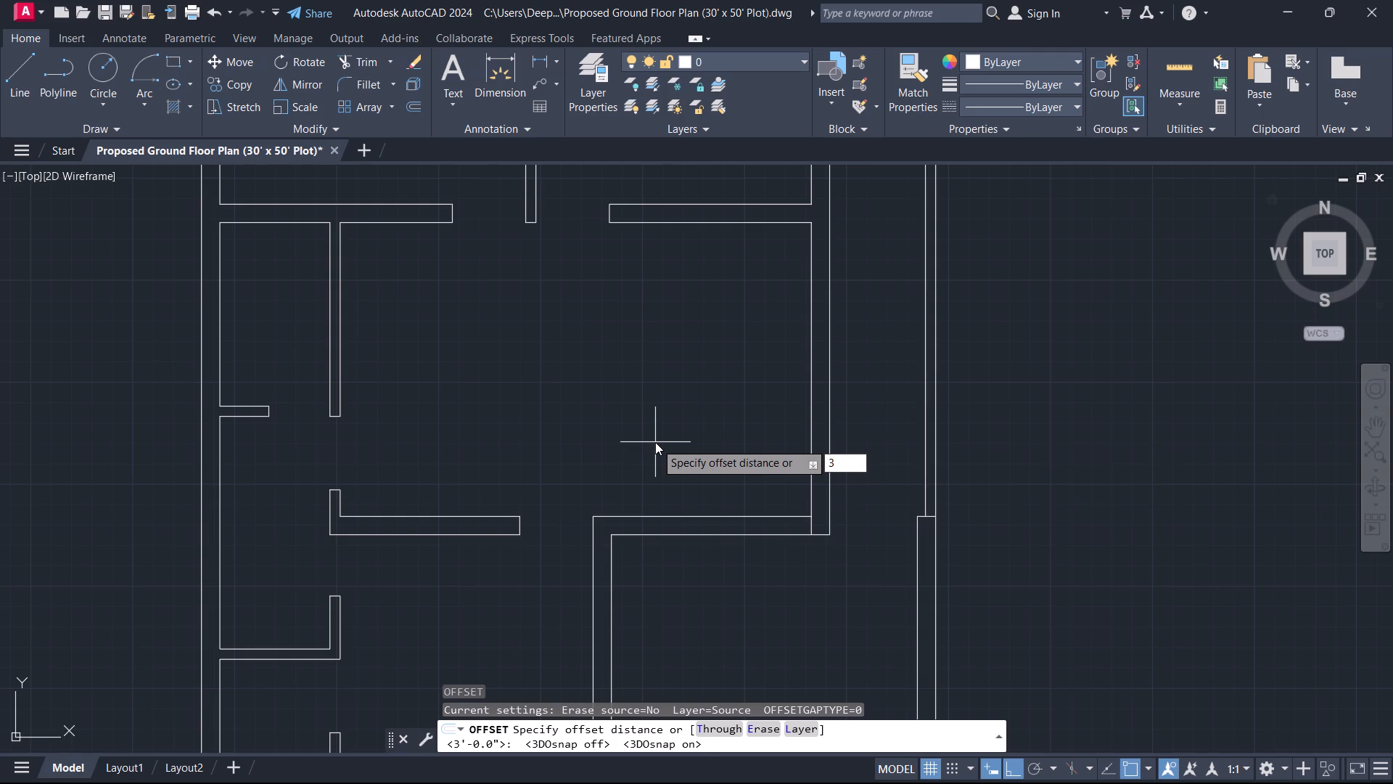
pyautogui.press('BackSpace')
pyautogui.write("3'")
pyautogui.press('Return')
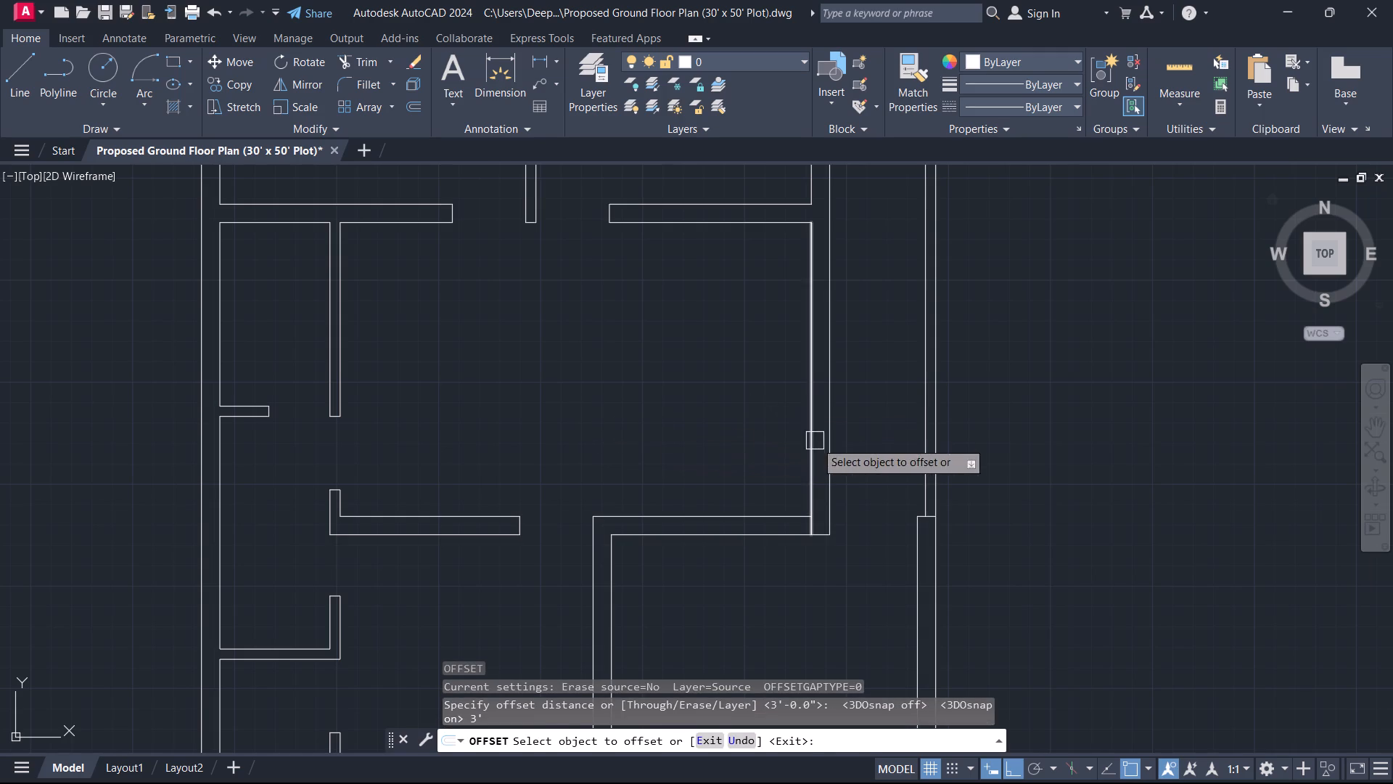
pyautogui.moveTo(815, 441); pyautogui.dragTo(808, 439)
pyautogui.click(724, 428)
pyautogui.press('Escape')
# Trim the cross wall and the offset line to form a 3' opening beside the house's east wall.
pyautogui.write('tr')
pyautogui.press('space')
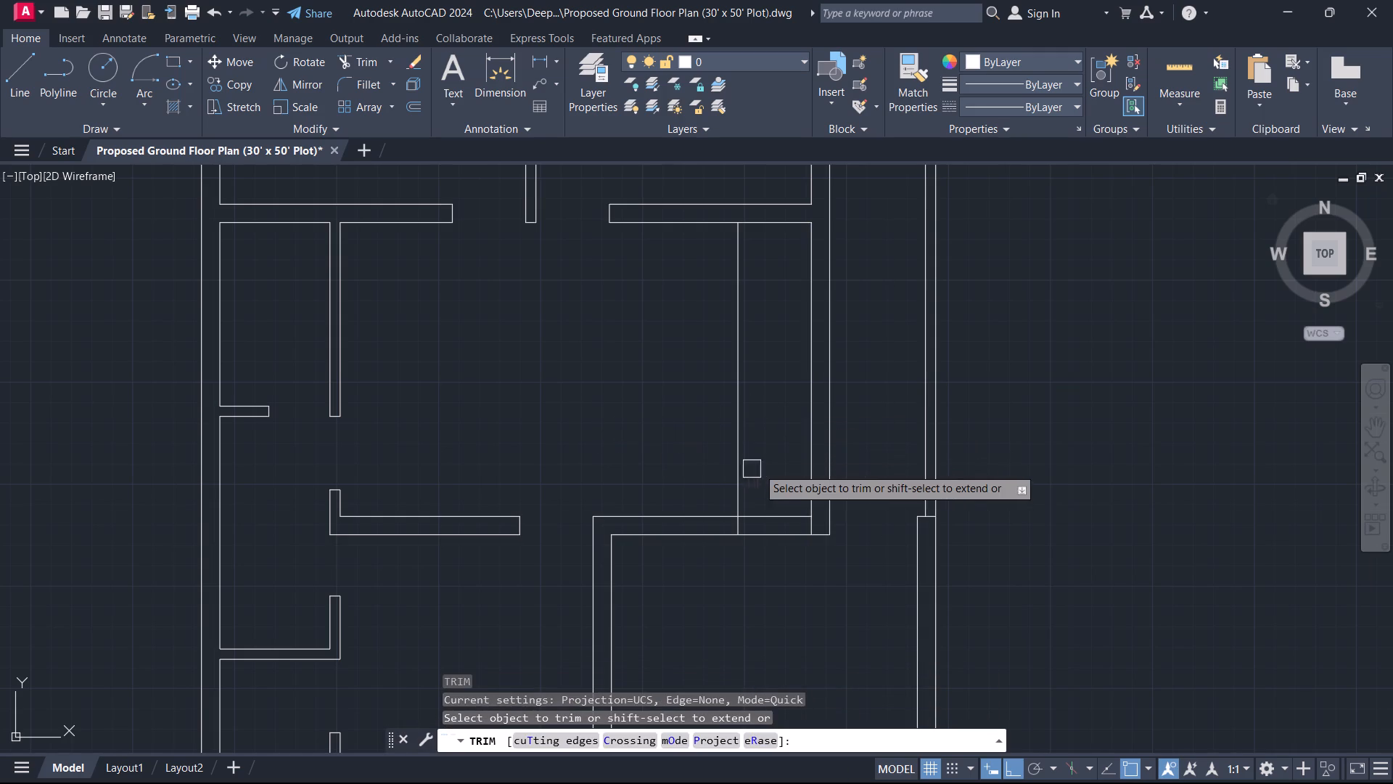
pyautogui.moveTo(757, 445); pyautogui.dragTo(792, 587)
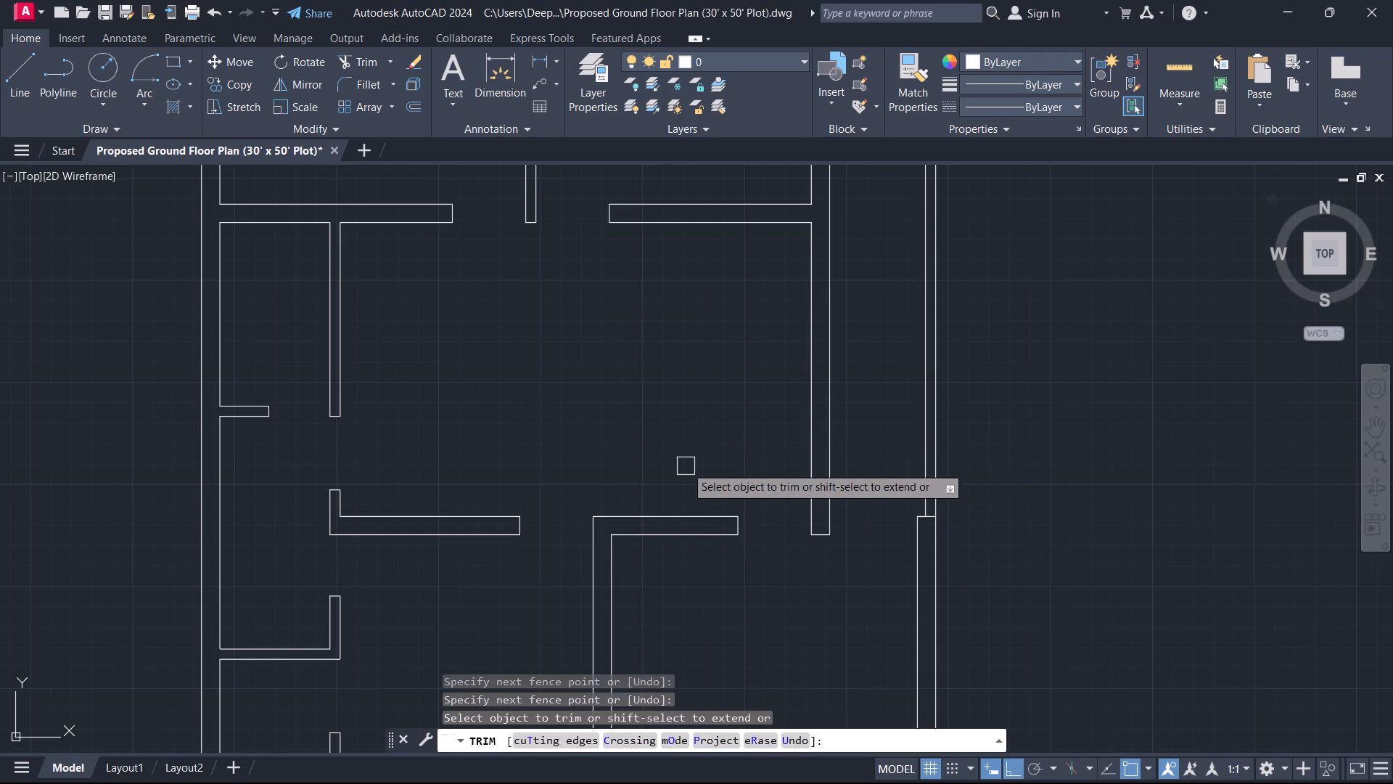
pyautogui.scroll(-1, 686, 466)
pyautogui.moveTo(686, 466); pyautogui.dragTo(837, 451, button='middle')
pyautogui.press('Escape')
# Offset the inner line of the east boundary wall 3' west to mark the staircase width.
pyautogui.moveTo(818, 446); pyautogui.dragTo(760, 409, button='middle')
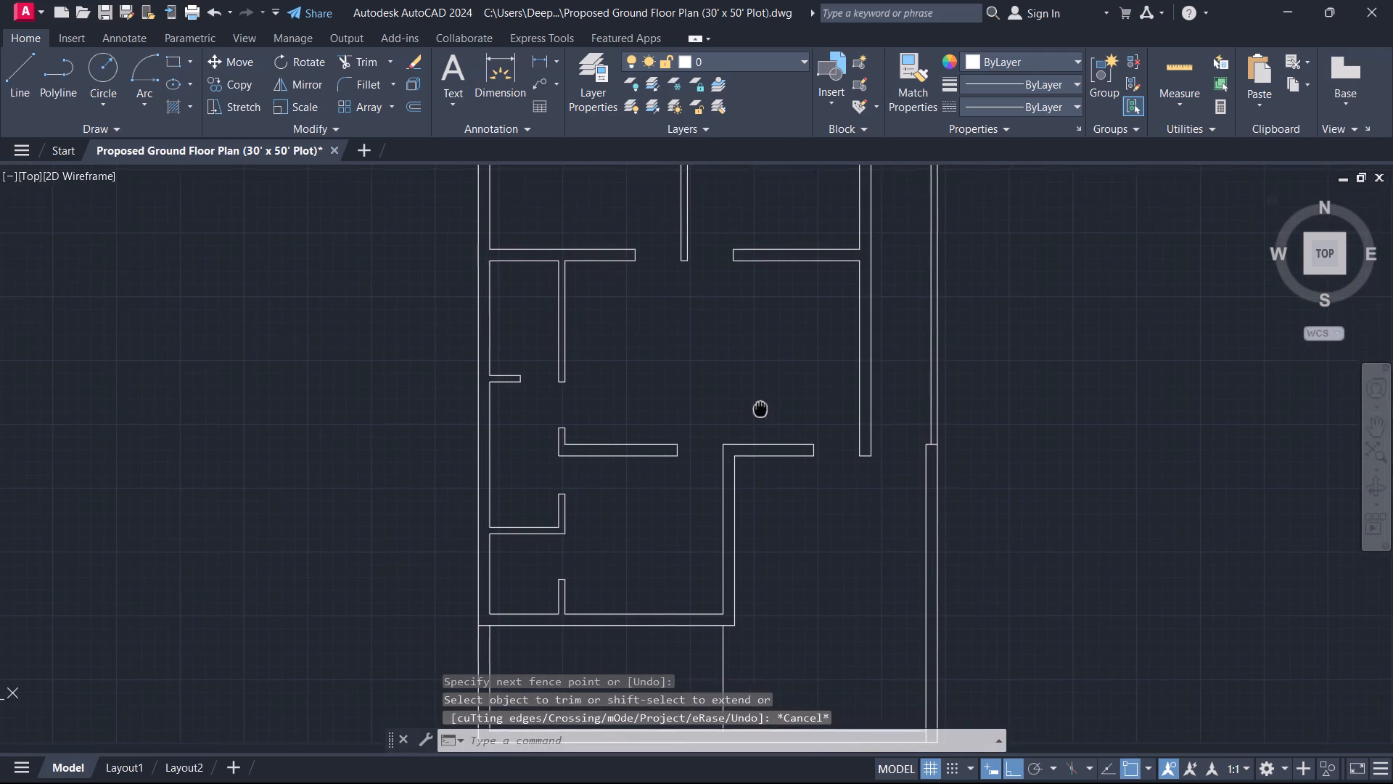
pyautogui.moveTo(760, 409); pyautogui.dragTo(755, 406, button='middle')
pyautogui.scroll(1, 708, 417)
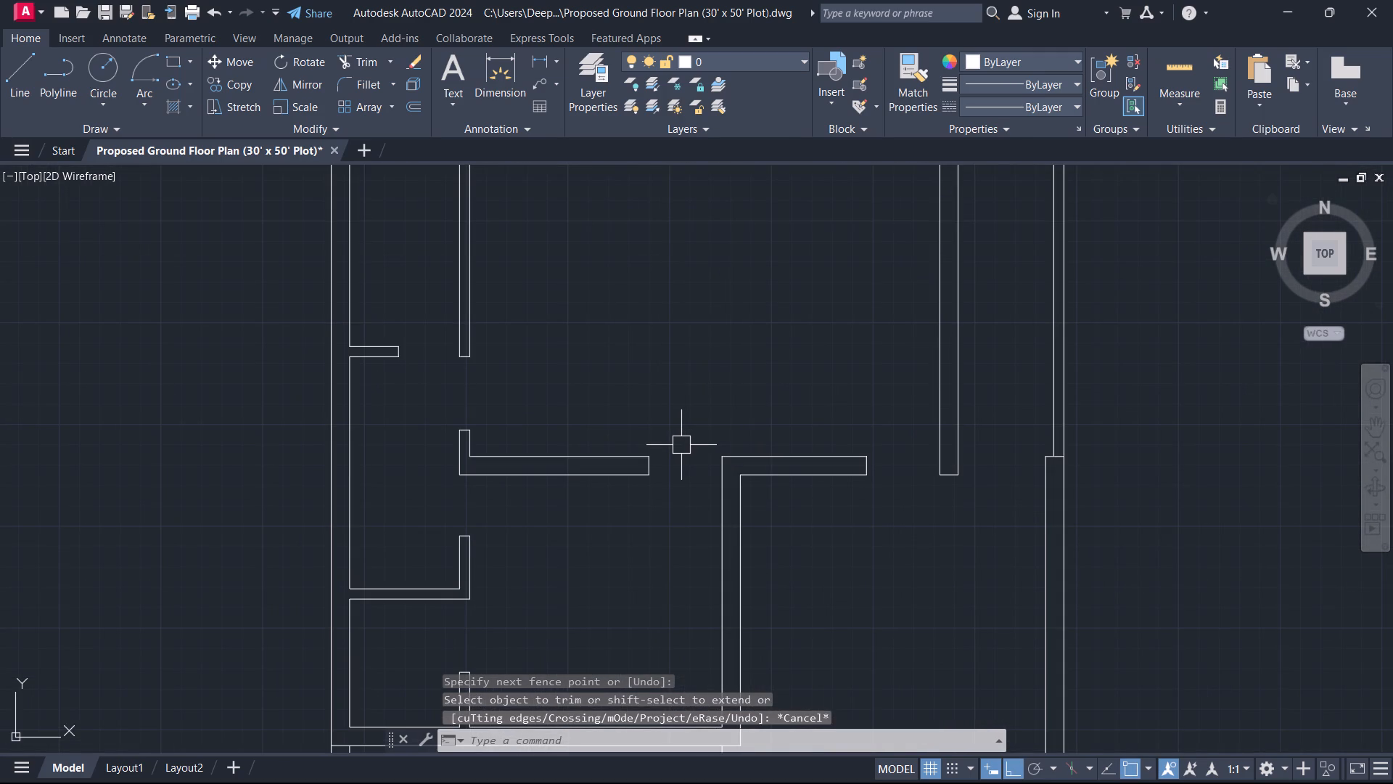
pyautogui.moveTo(654, 472); pyautogui.dragTo(707, 379, button='middle')
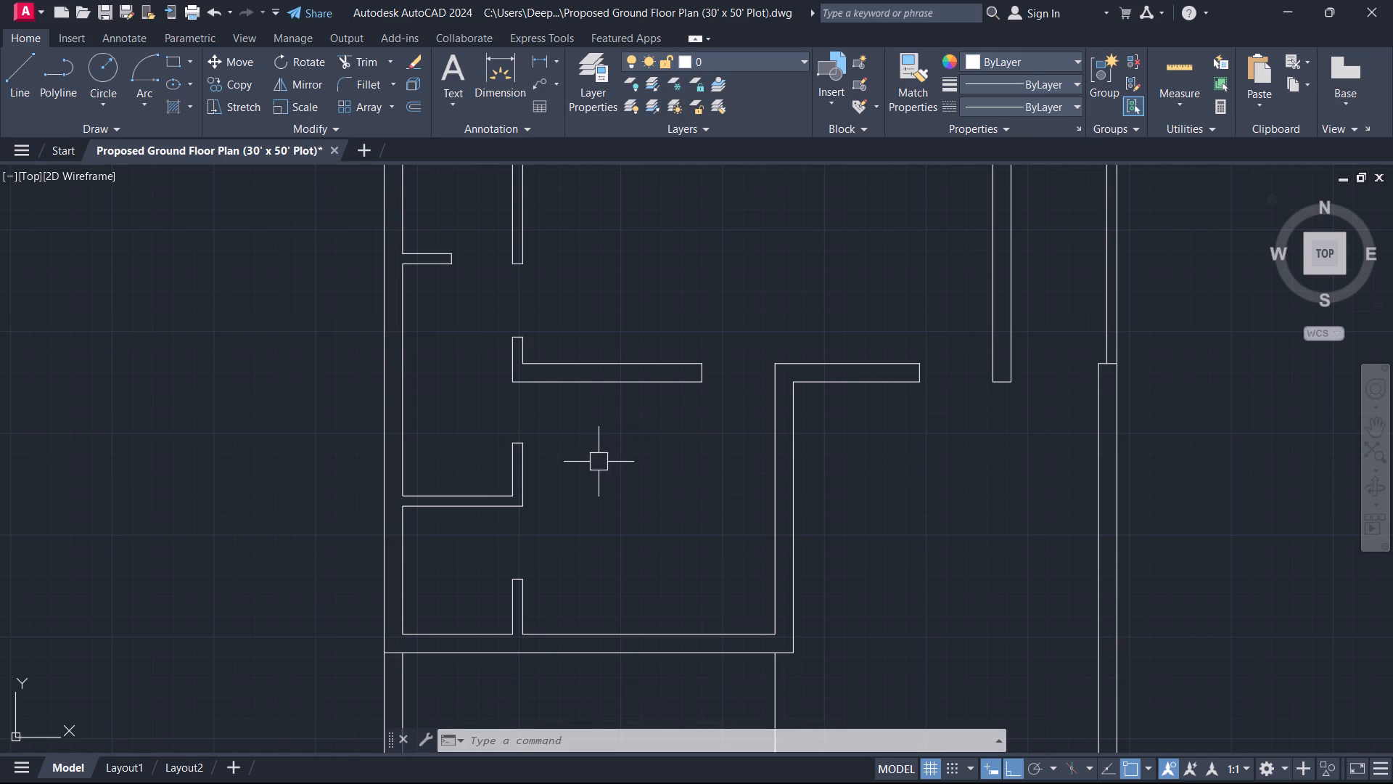
pyautogui.scroll(-1, 591, 457)
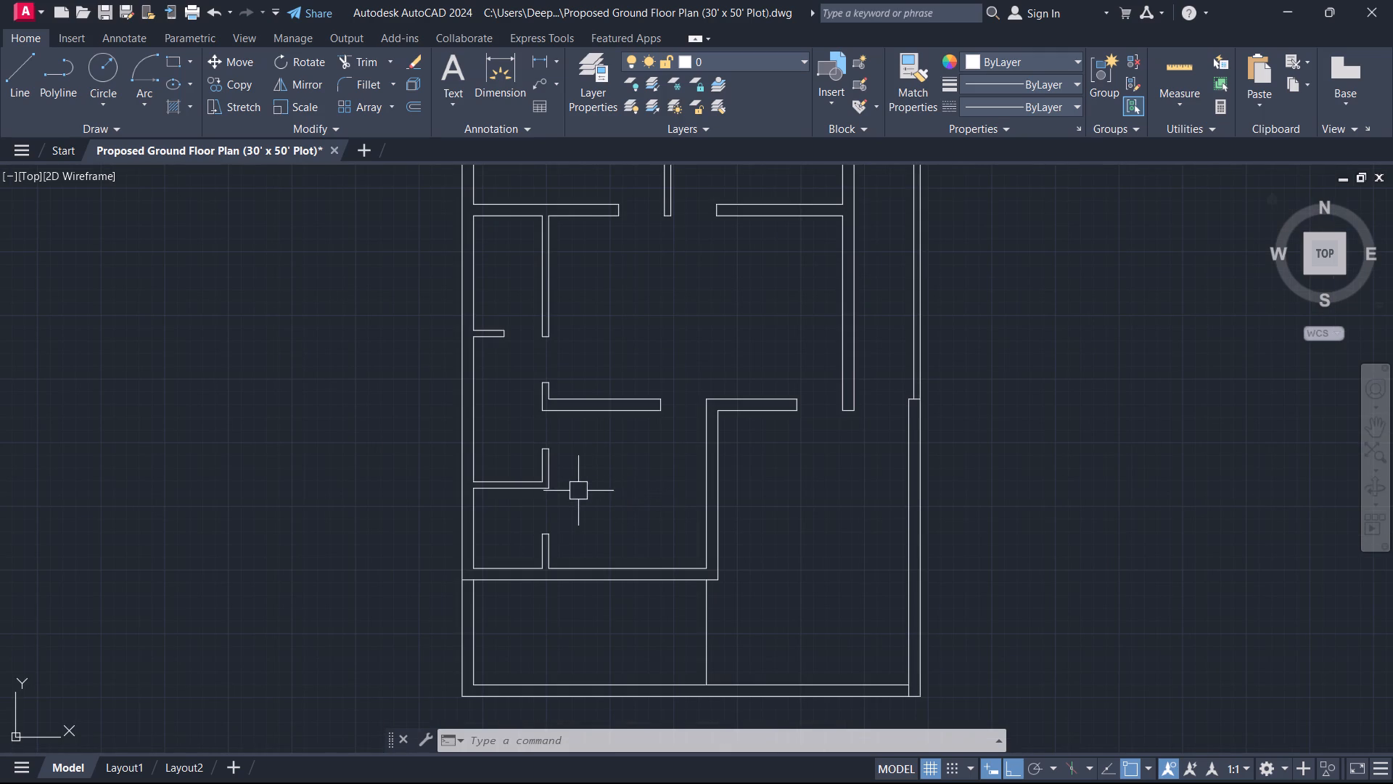
pyautogui.scroll(1, 559, 507)
pyautogui.moveTo(953, 513); pyautogui.dragTo(939, 506, button='middle')
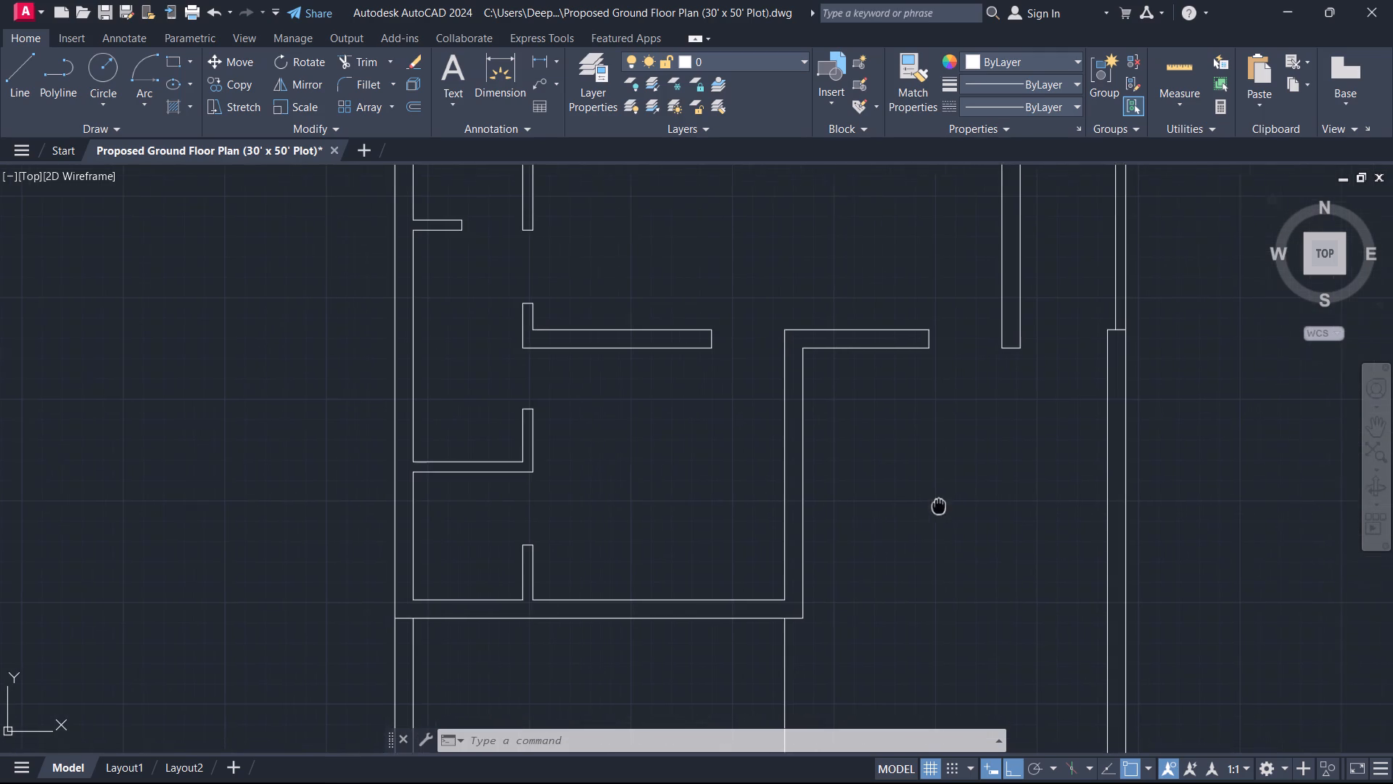
pyautogui.moveTo(939, 506); pyautogui.dragTo(662, 433, button='middle')
pyautogui.write('o')
pyautogui.press('space')
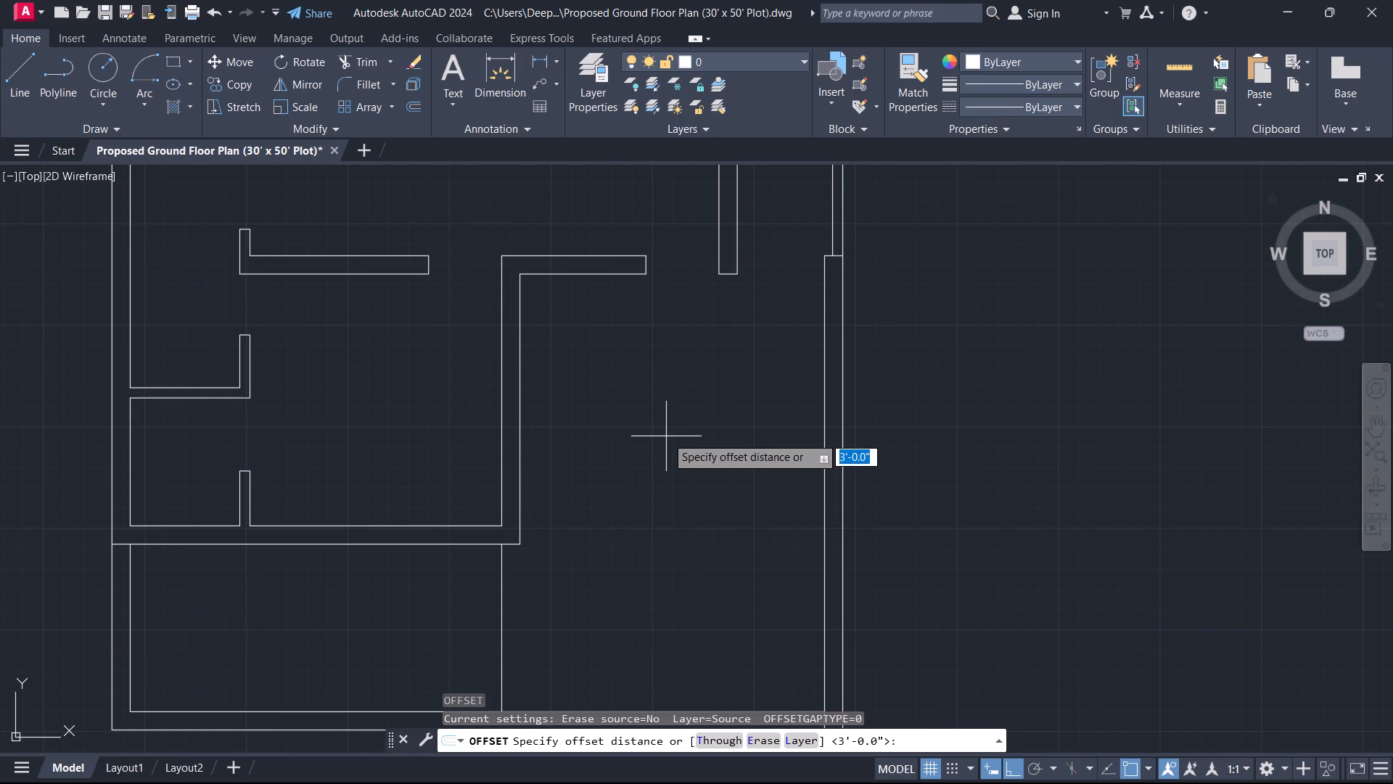
pyautogui.press('Return')
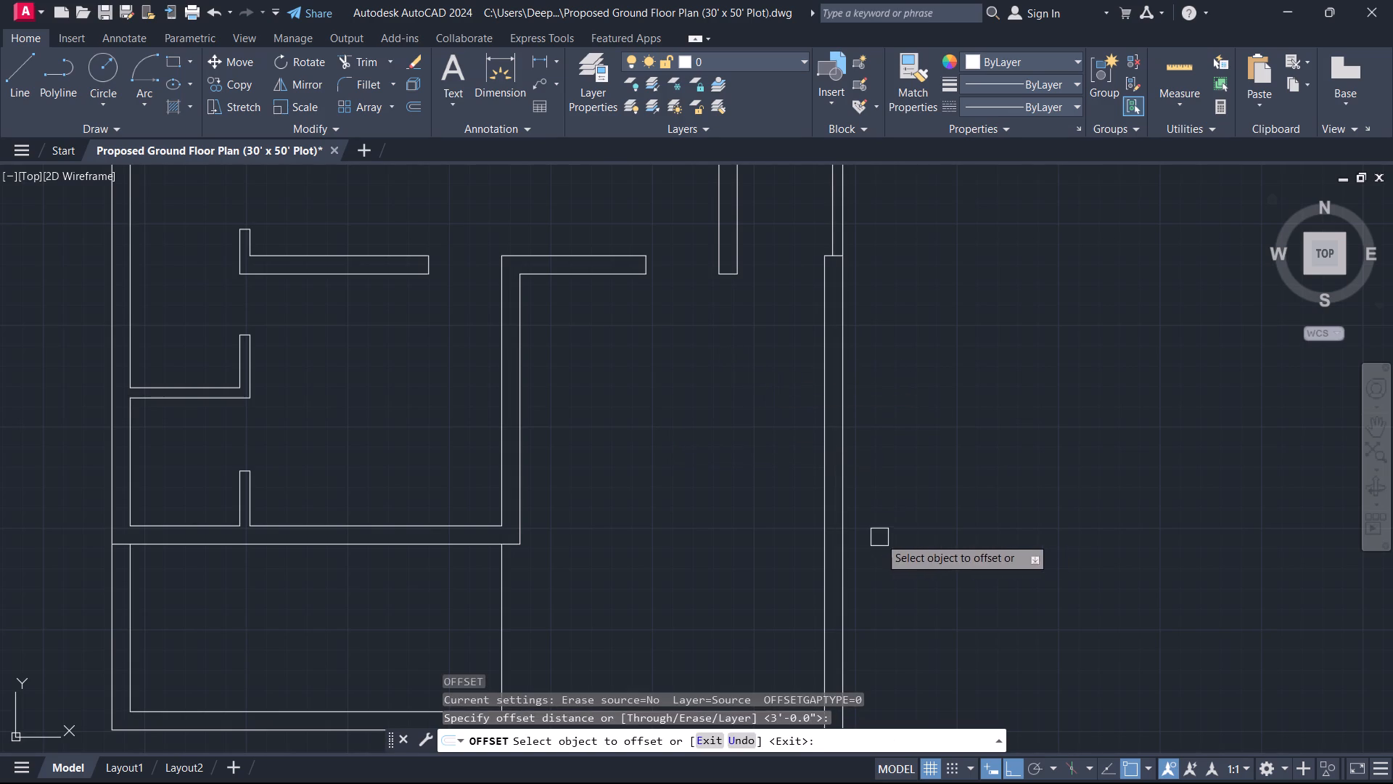
pyautogui.click(821, 521)
pyautogui.click(749, 503)
pyautogui.press('Escape')
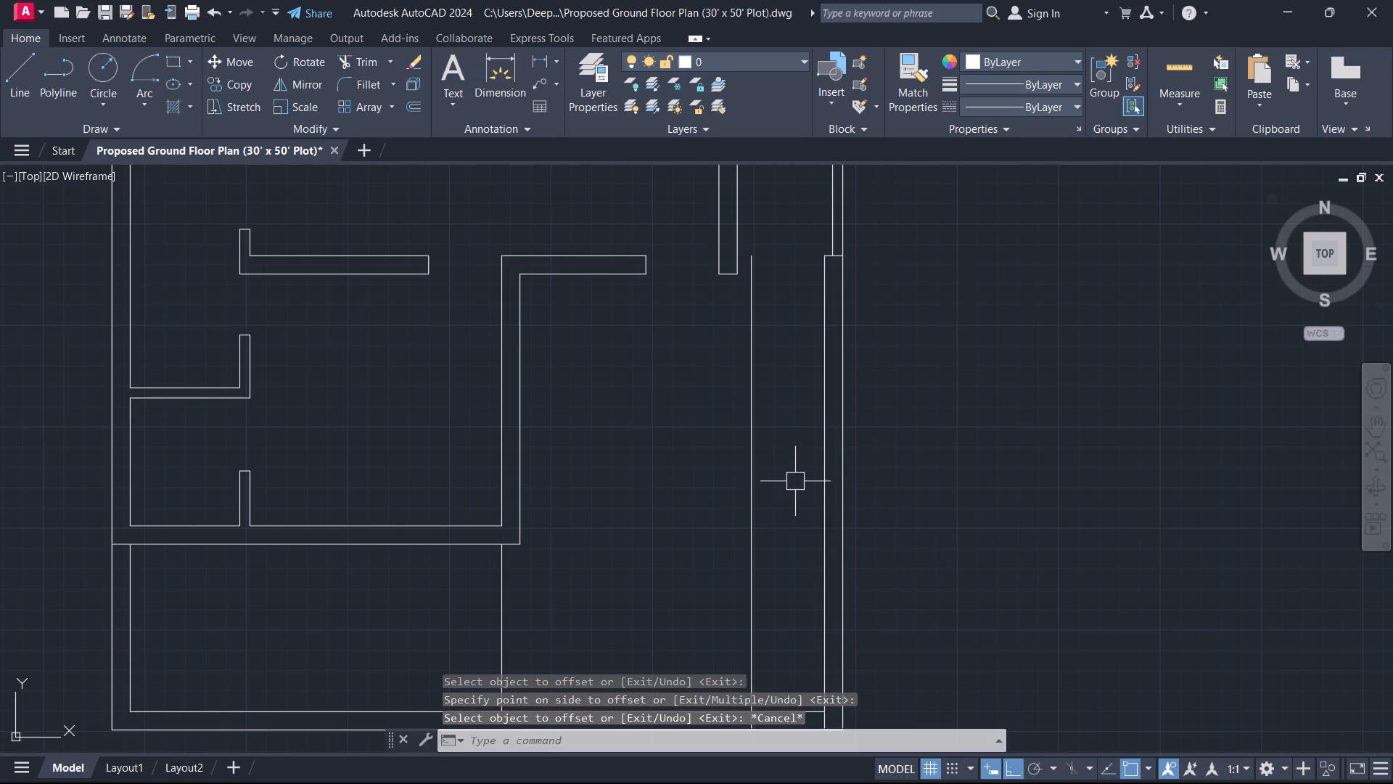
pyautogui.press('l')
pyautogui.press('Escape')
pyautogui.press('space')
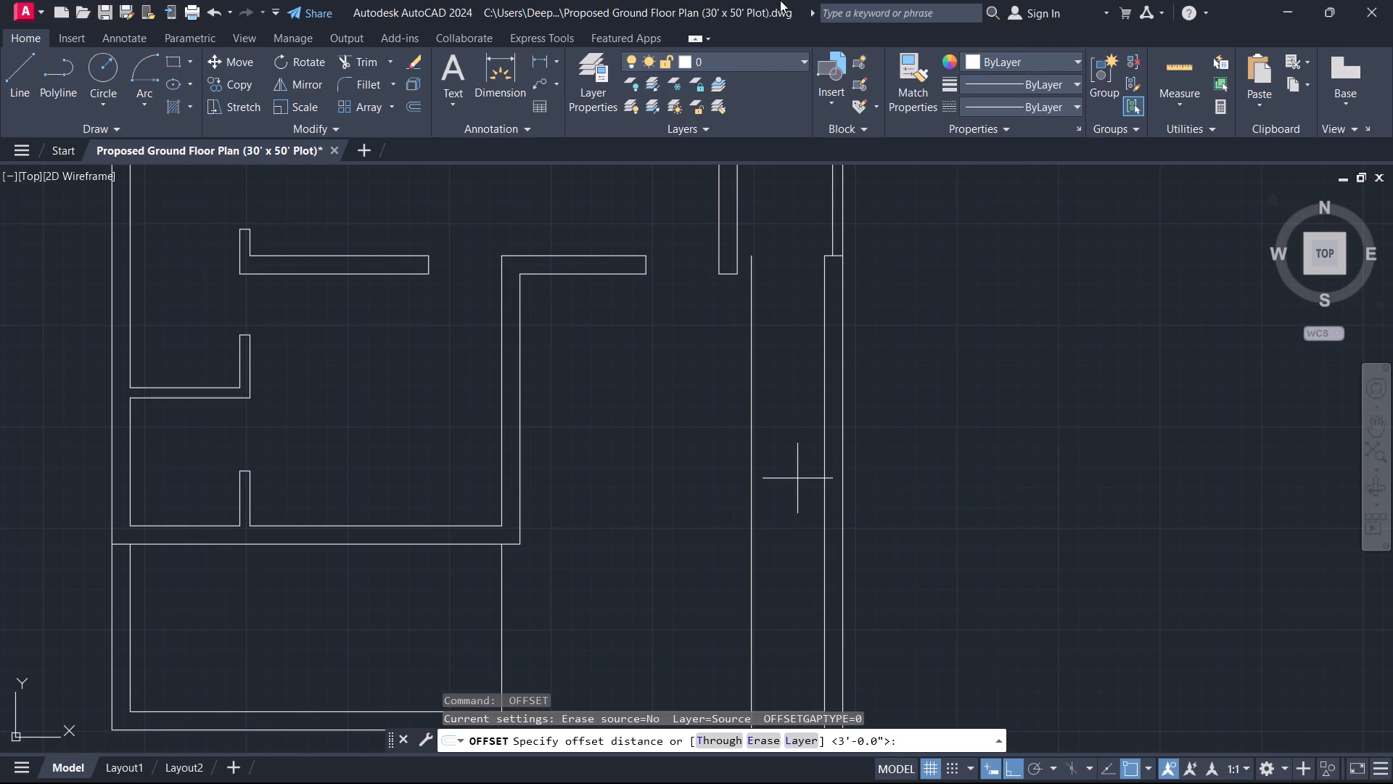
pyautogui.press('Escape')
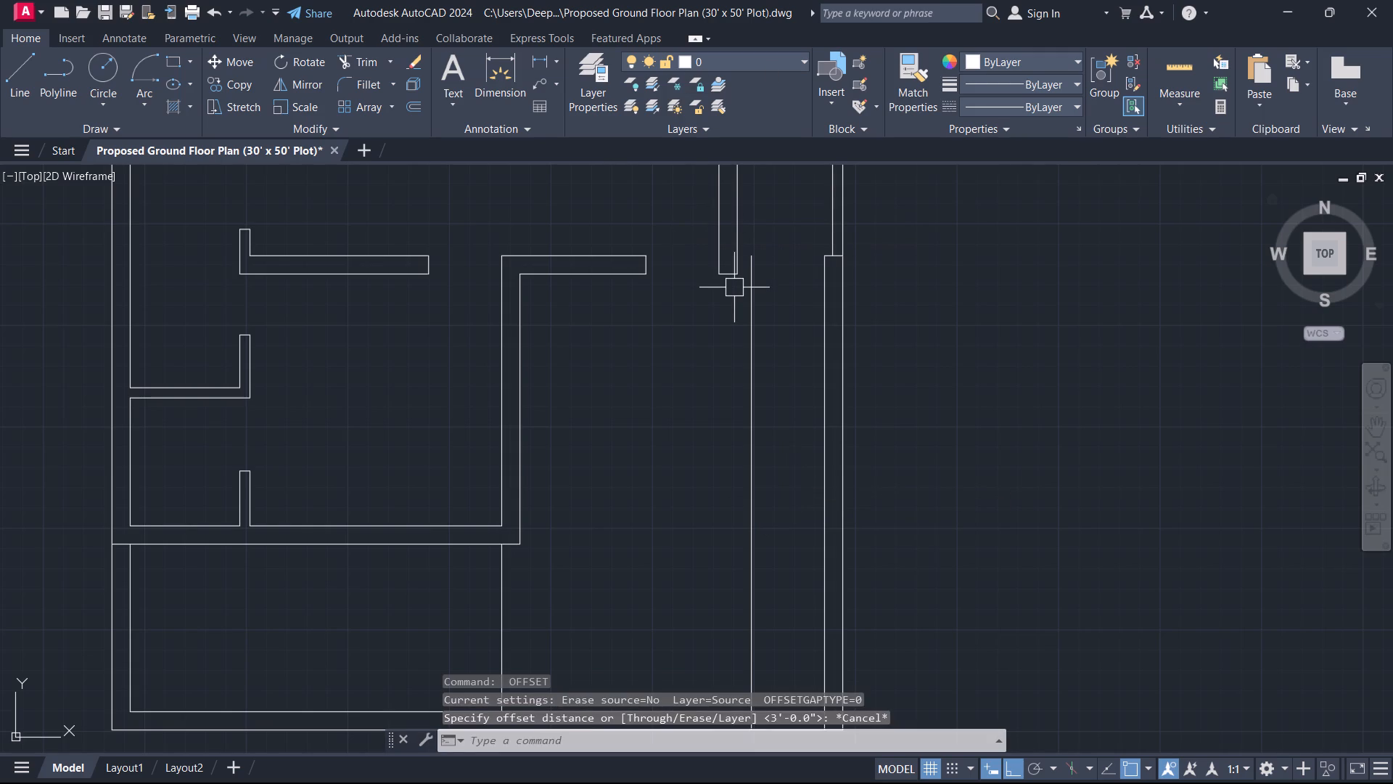
# Draw a 3' horizontal line from the offset line to the east boundary wall as the stair's north edge.
pyautogui.write('l')
pyautogui.press('space')
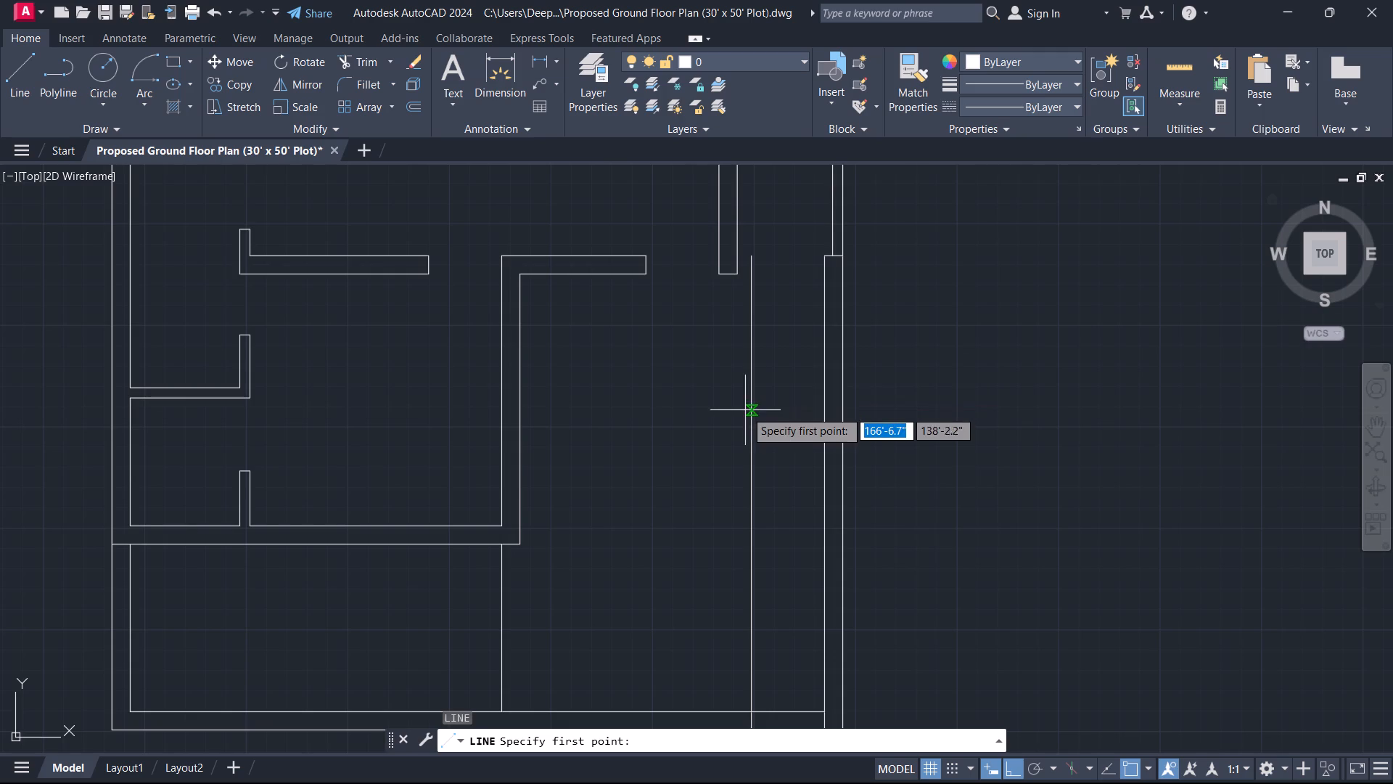
pyautogui.click(755, 359)
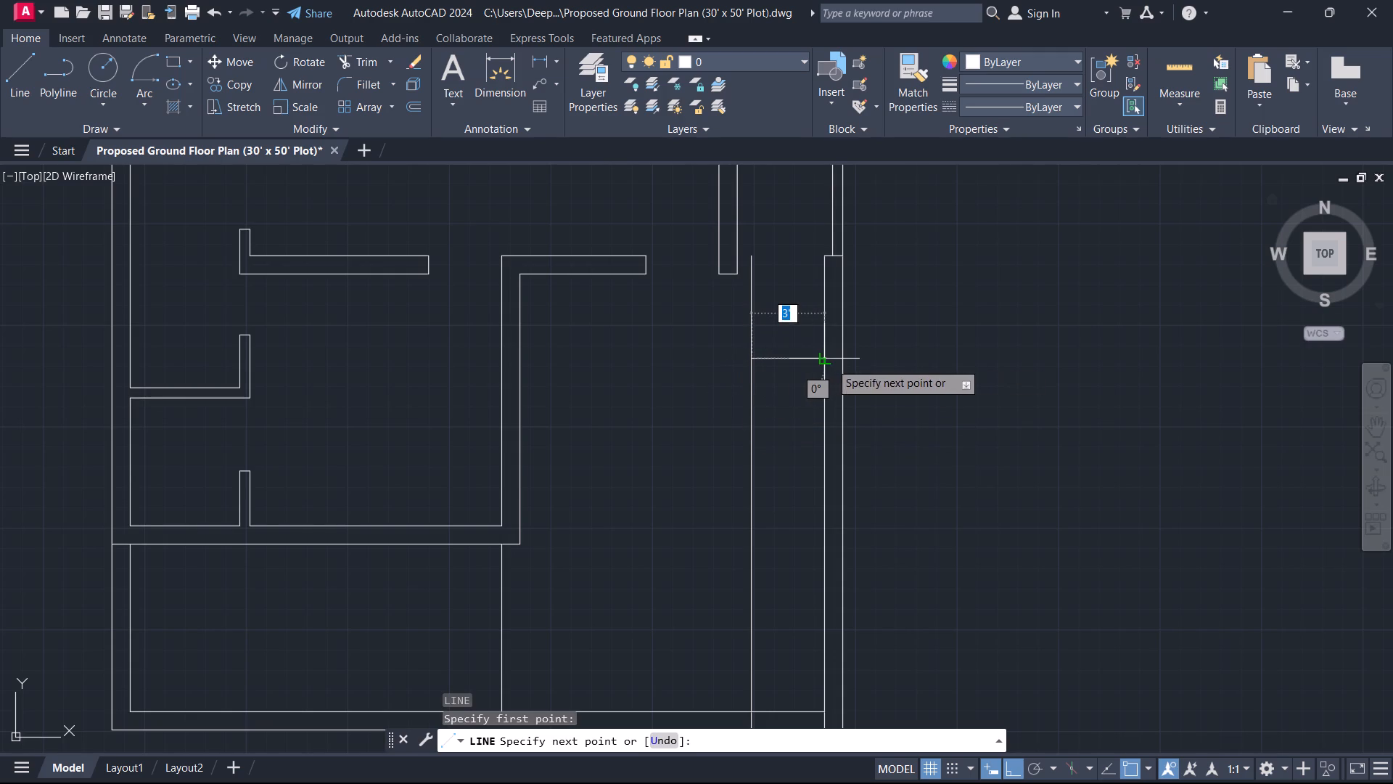
pyautogui.click(830, 362)
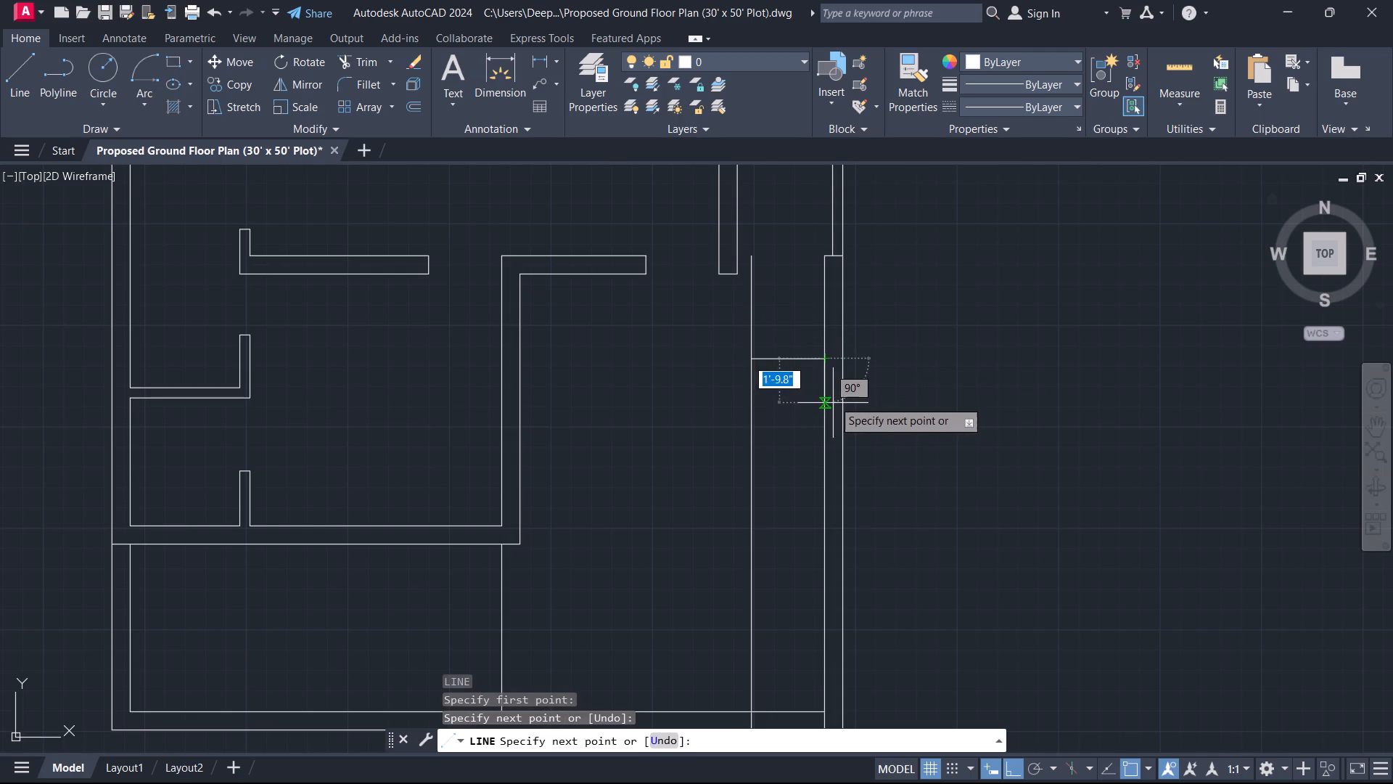
pyautogui.press('Escape')
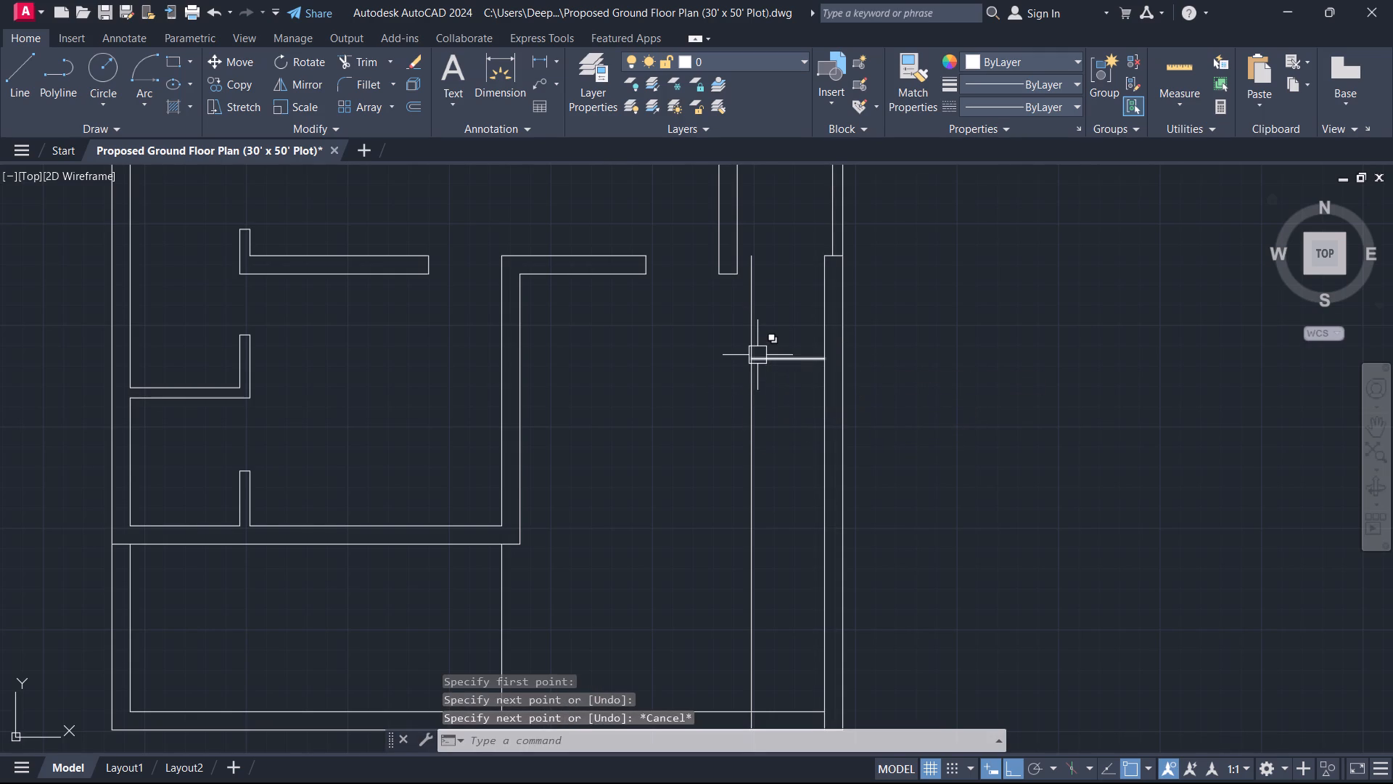
# Trim the part of the vertical stair line that extends north of the stair's first horizontal line.
pyautogui.press('t')
pyautogui.press('r')
pyautogui.press('space')
pyautogui.click(763, 320)
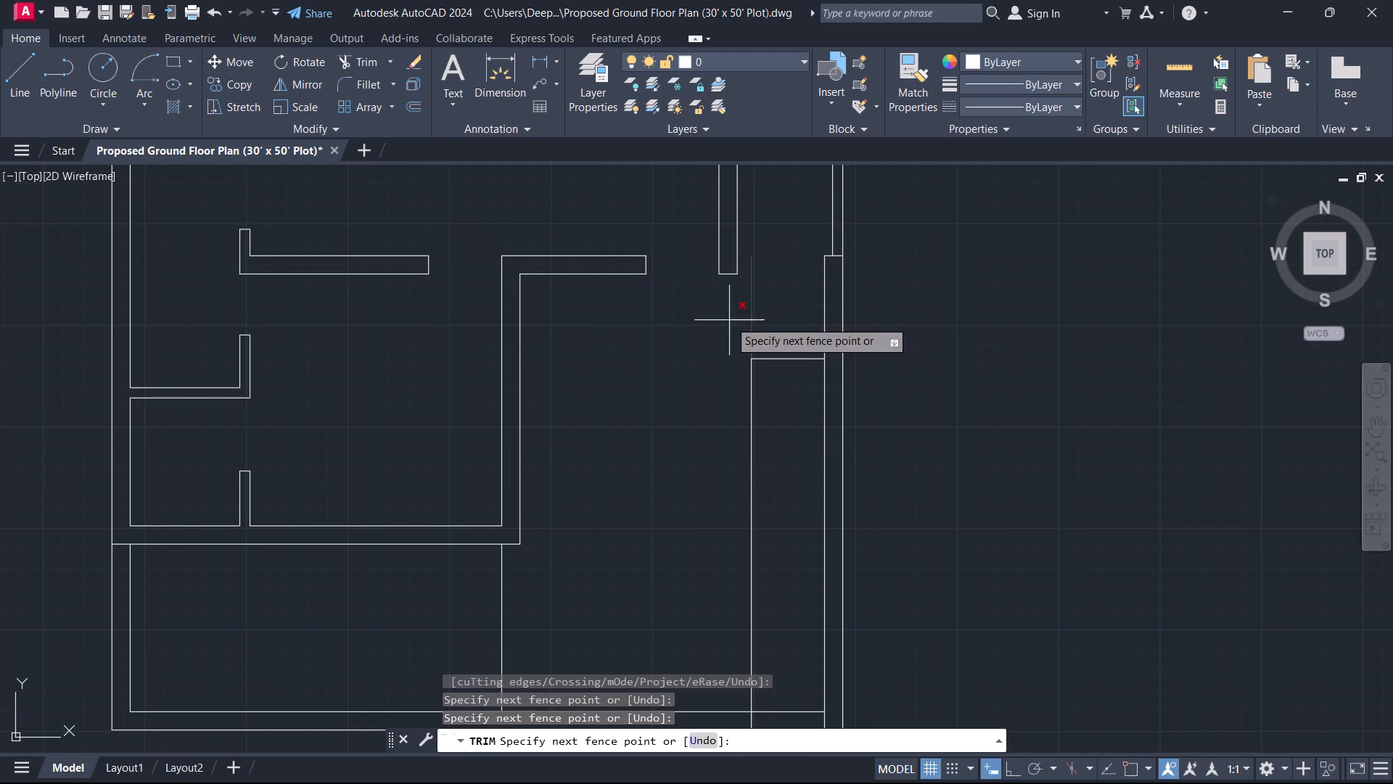
pyautogui.click(729, 320)
pyautogui.press('Escape')
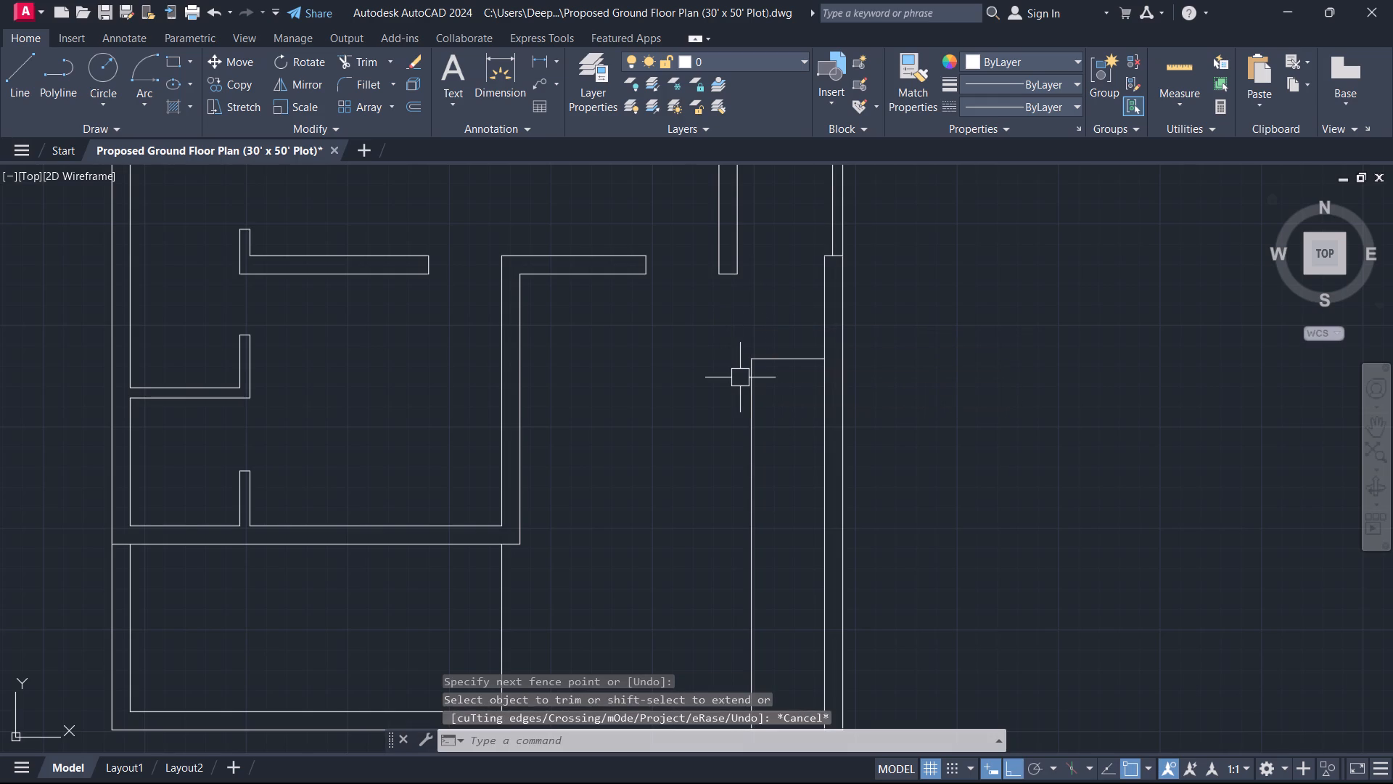
# Offset the stair's north edge line successively southward at 10" spacing to make five tread lines.
pyautogui.press('o')
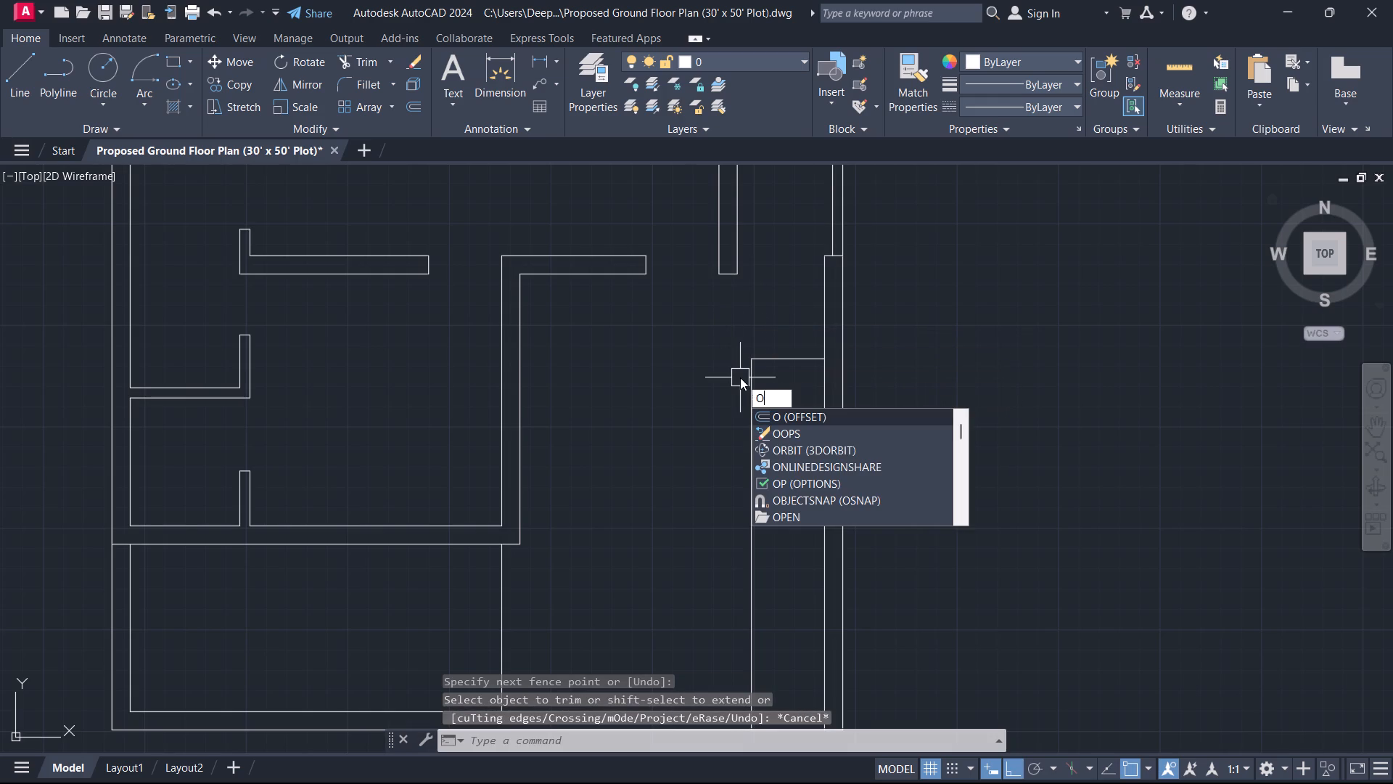
pyautogui.press('Return')
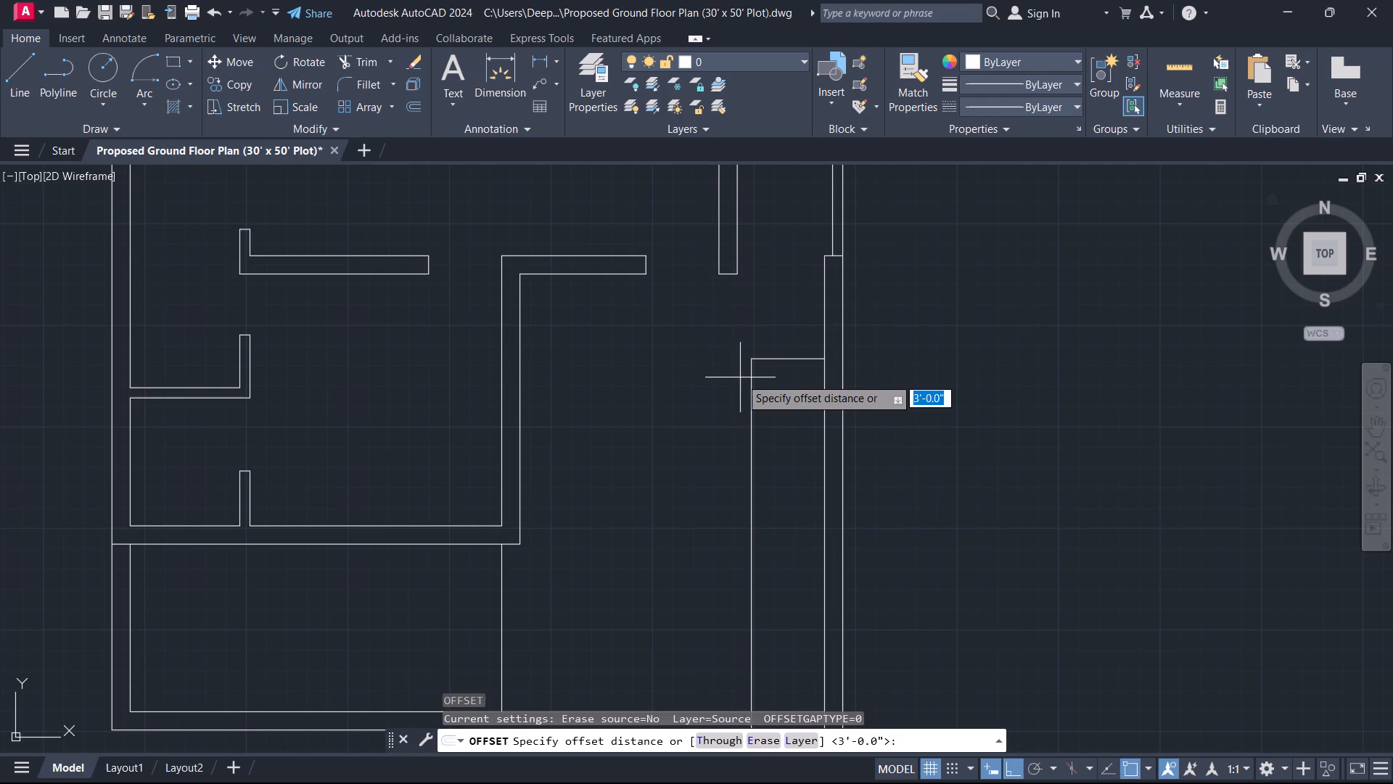
pyautogui.write('10')
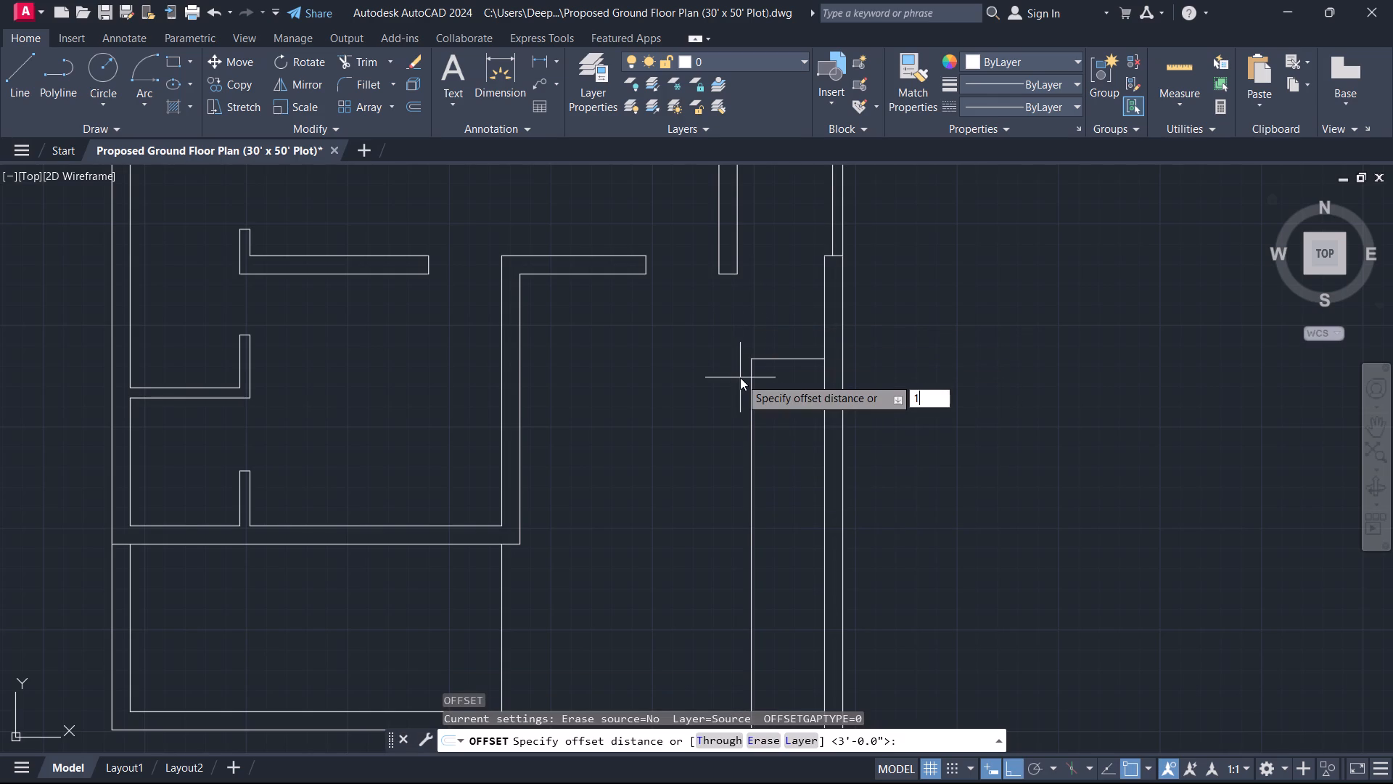
pyautogui.press('Return')
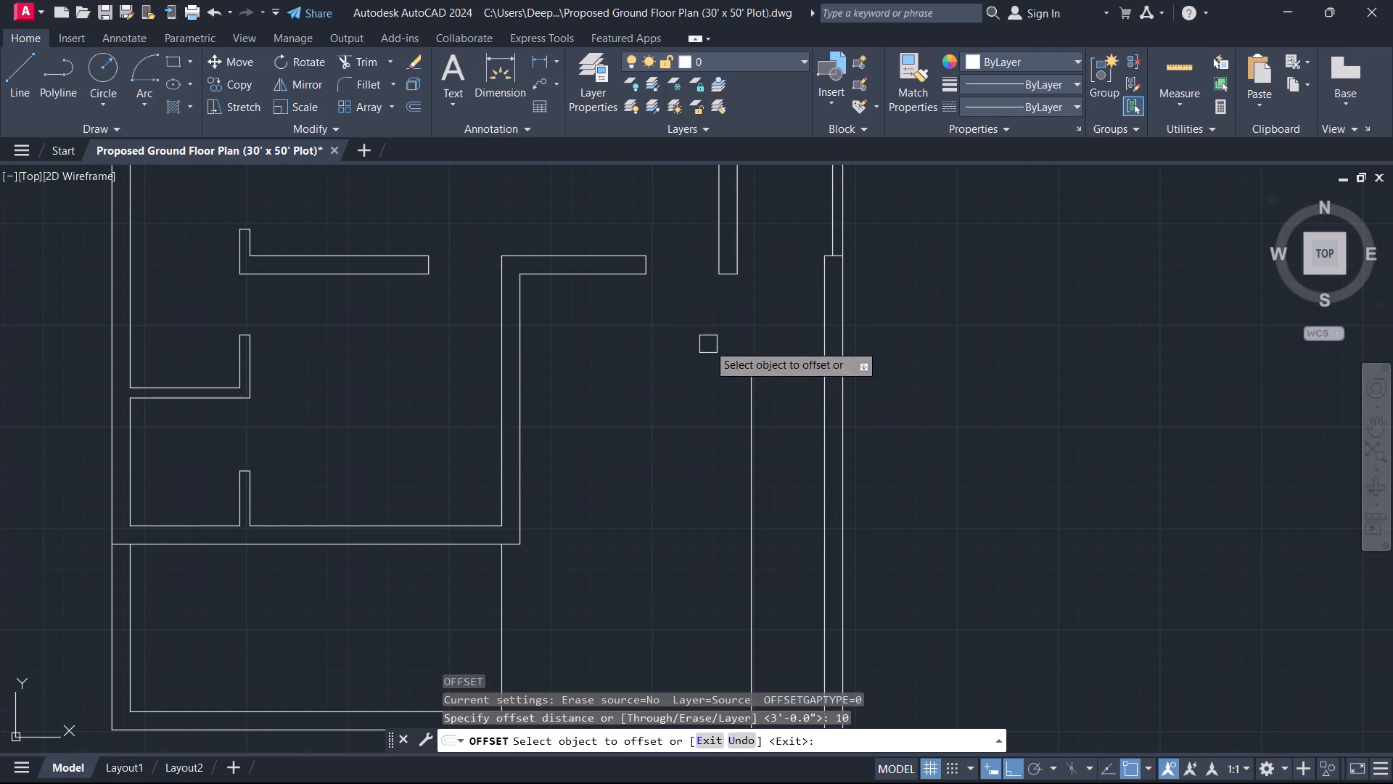
pyautogui.click(783, 351)
pyautogui.click(770, 425)
pyautogui.click(794, 384)
pyautogui.click(781, 446)
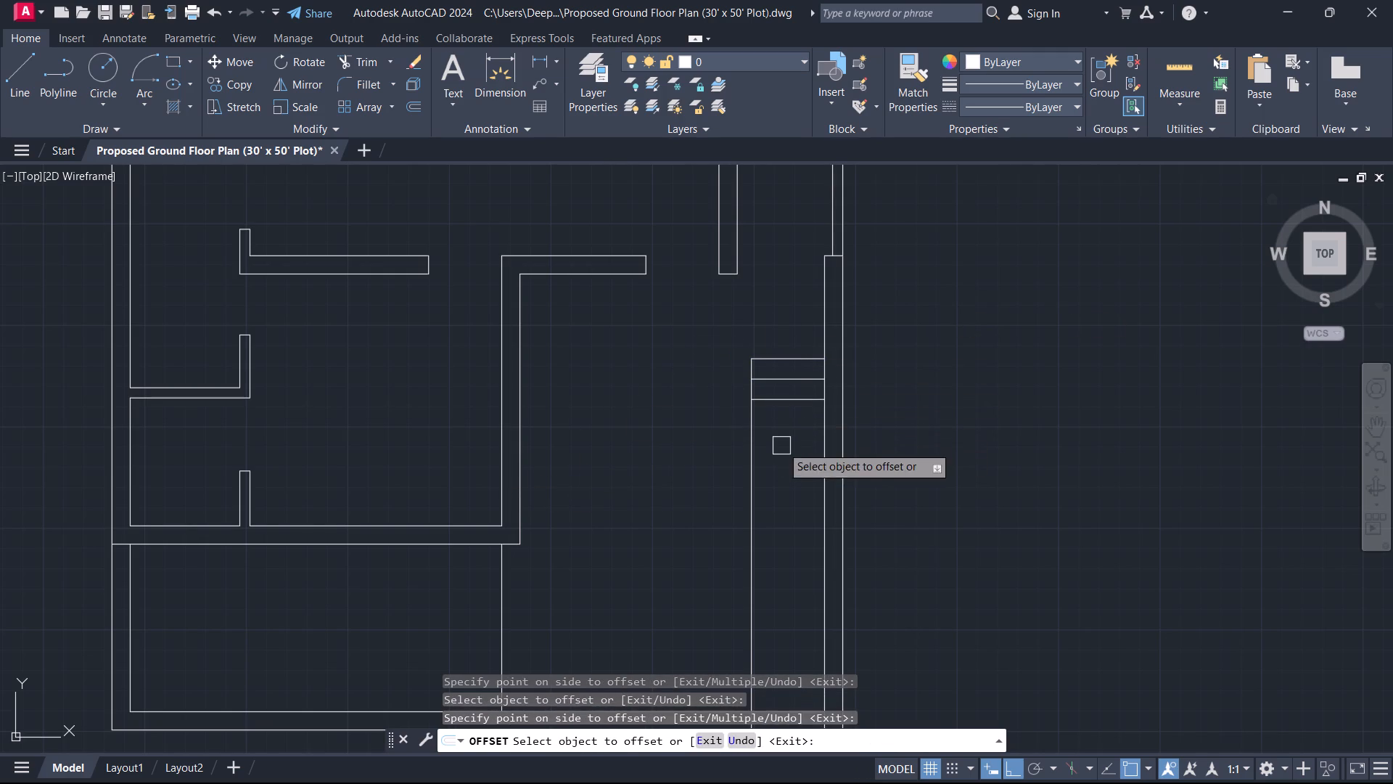
pyautogui.click(789, 404)
pyautogui.click(786, 440)
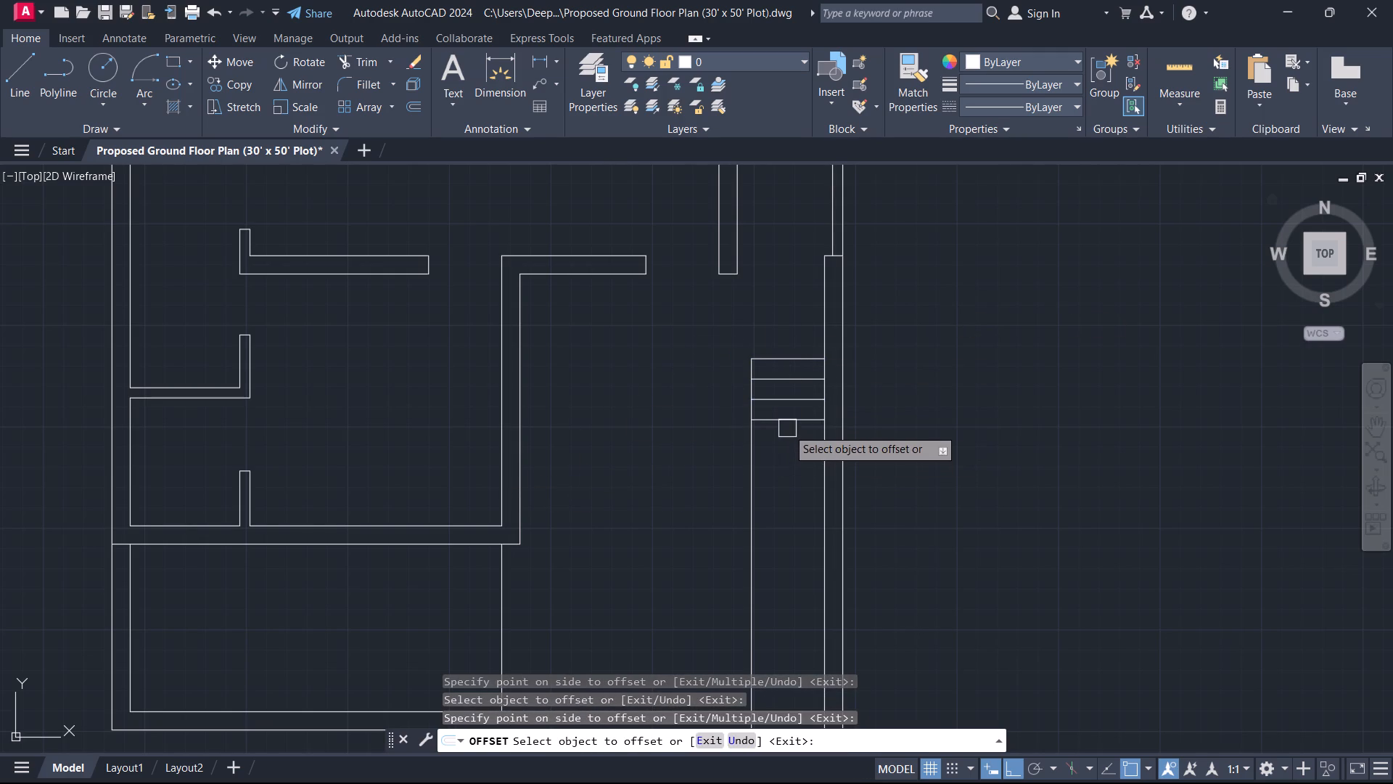
pyautogui.click(786, 422)
pyautogui.click(785, 483)
pyautogui.click(783, 449)
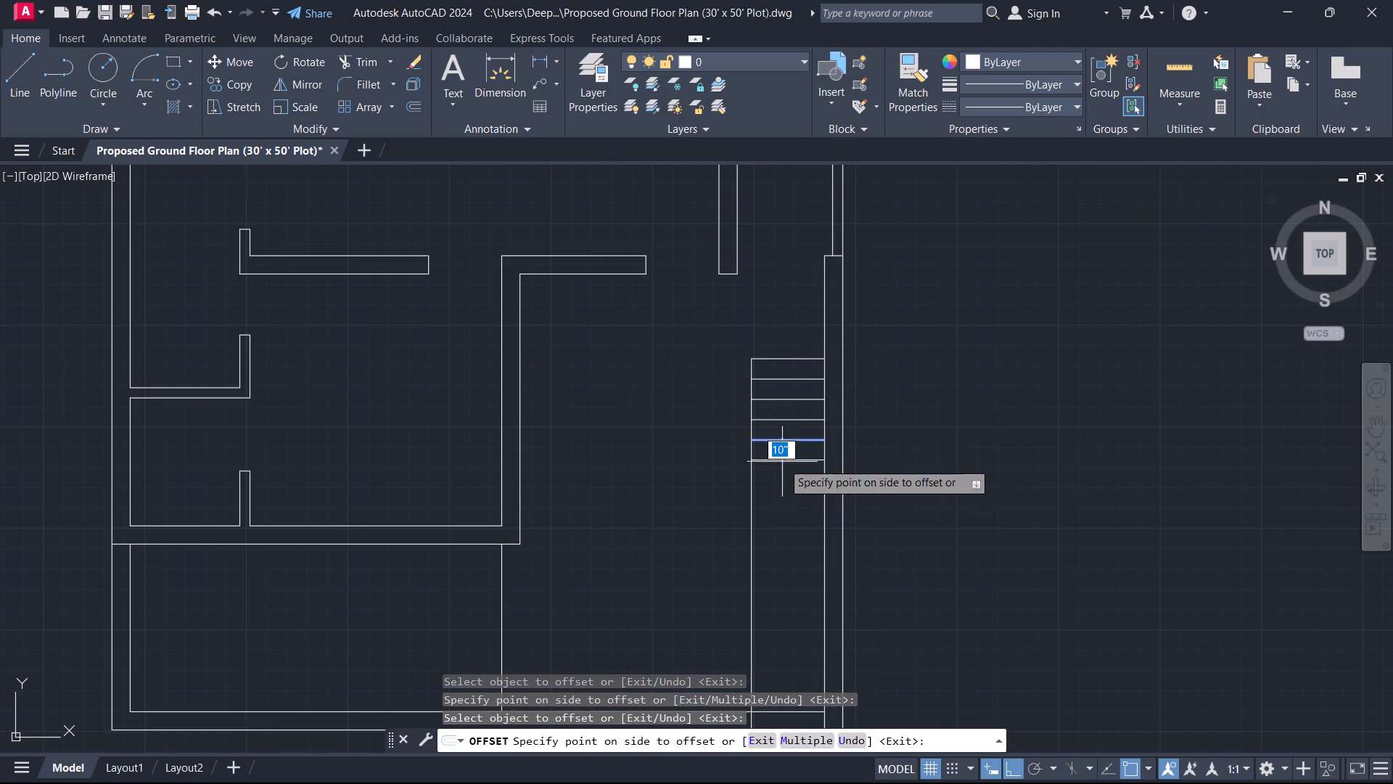
pyautogui.click(777, 496)
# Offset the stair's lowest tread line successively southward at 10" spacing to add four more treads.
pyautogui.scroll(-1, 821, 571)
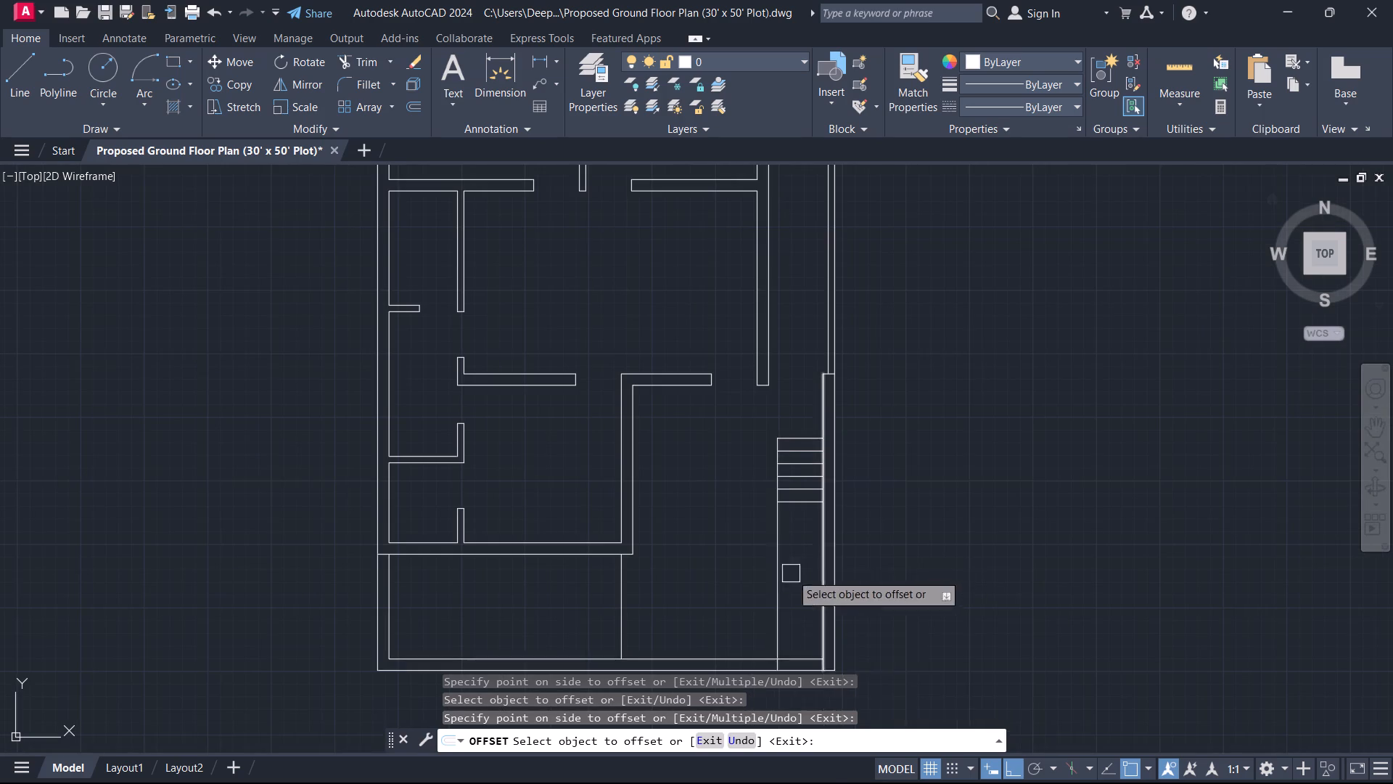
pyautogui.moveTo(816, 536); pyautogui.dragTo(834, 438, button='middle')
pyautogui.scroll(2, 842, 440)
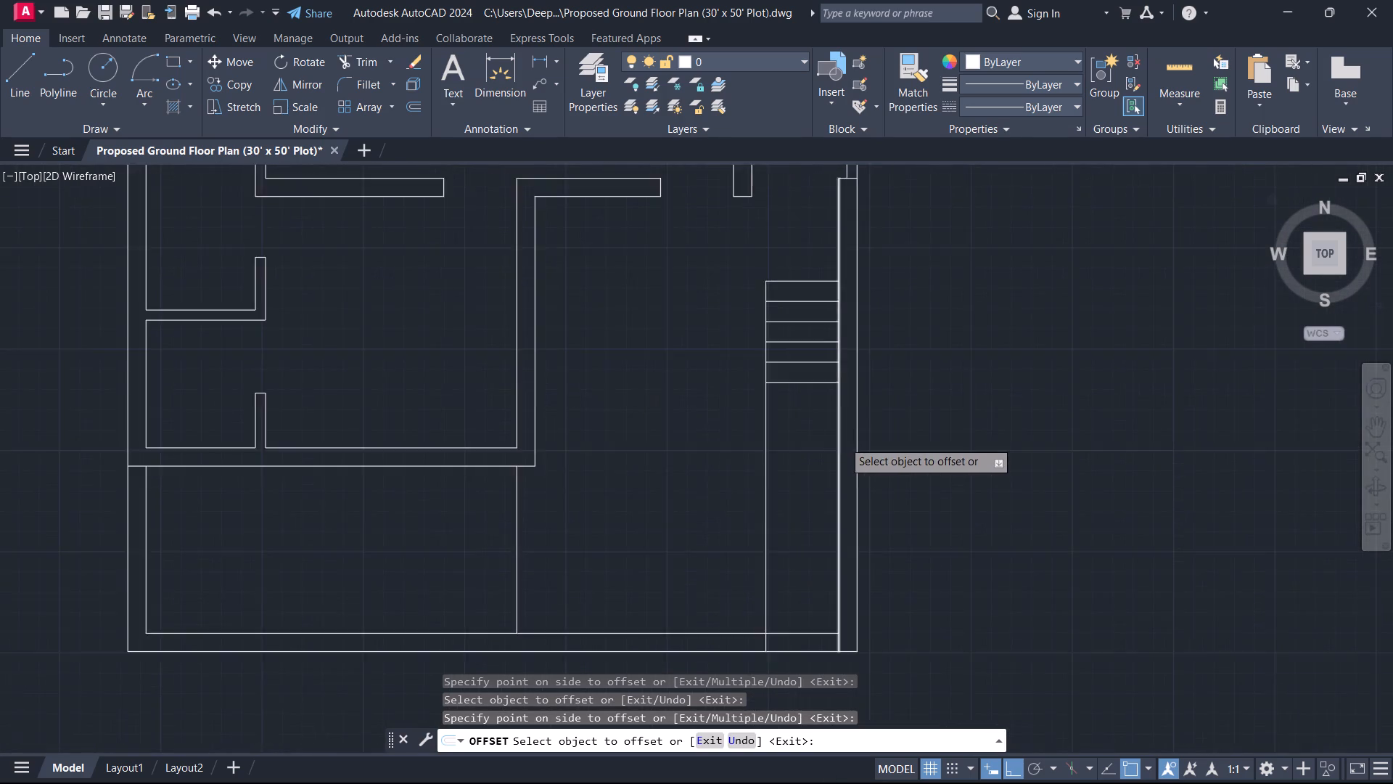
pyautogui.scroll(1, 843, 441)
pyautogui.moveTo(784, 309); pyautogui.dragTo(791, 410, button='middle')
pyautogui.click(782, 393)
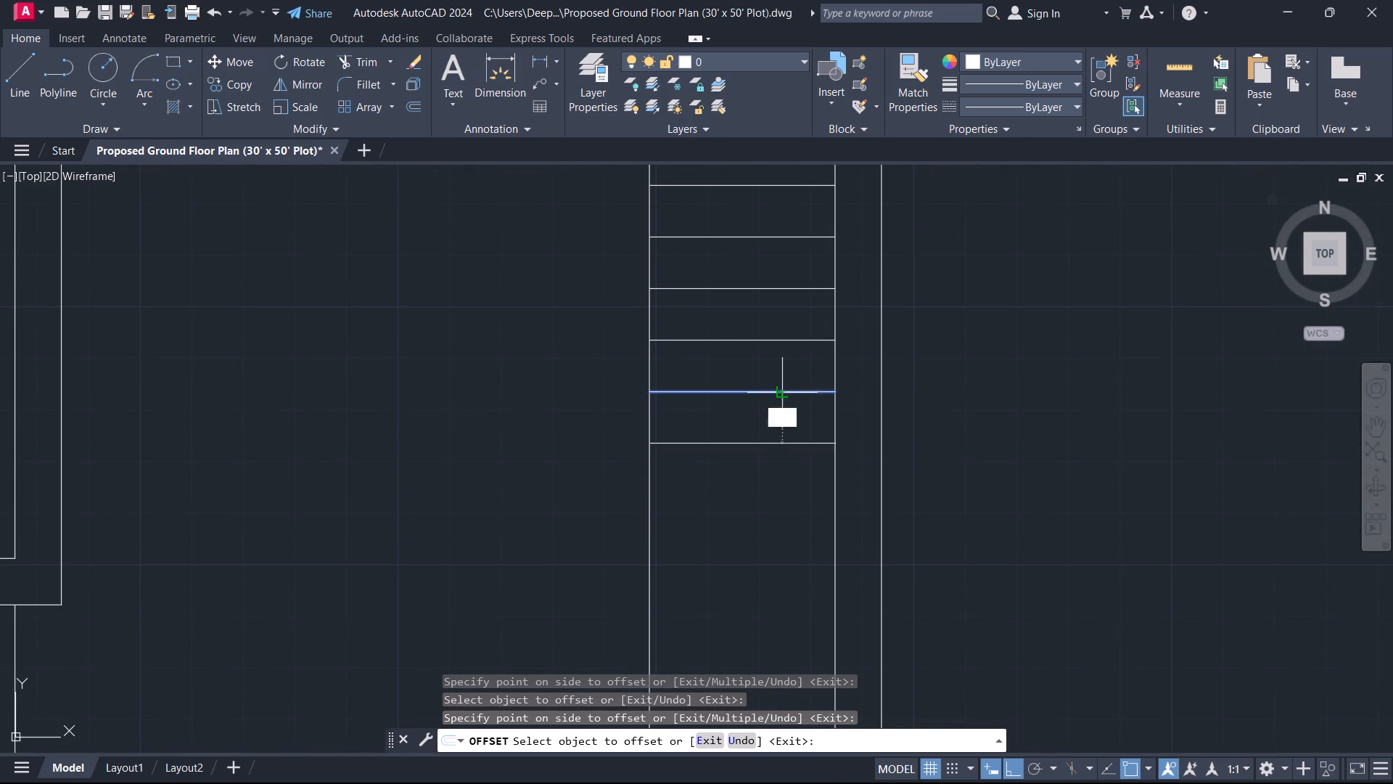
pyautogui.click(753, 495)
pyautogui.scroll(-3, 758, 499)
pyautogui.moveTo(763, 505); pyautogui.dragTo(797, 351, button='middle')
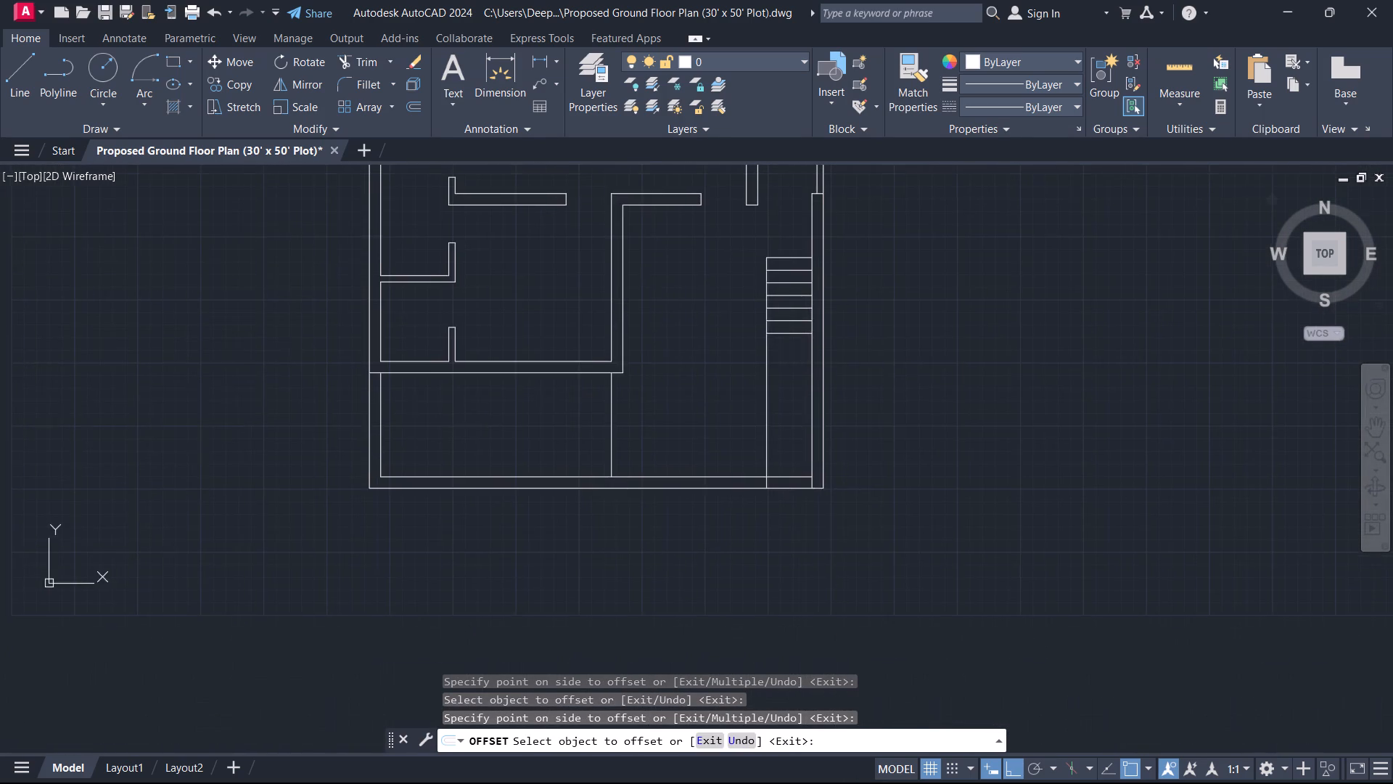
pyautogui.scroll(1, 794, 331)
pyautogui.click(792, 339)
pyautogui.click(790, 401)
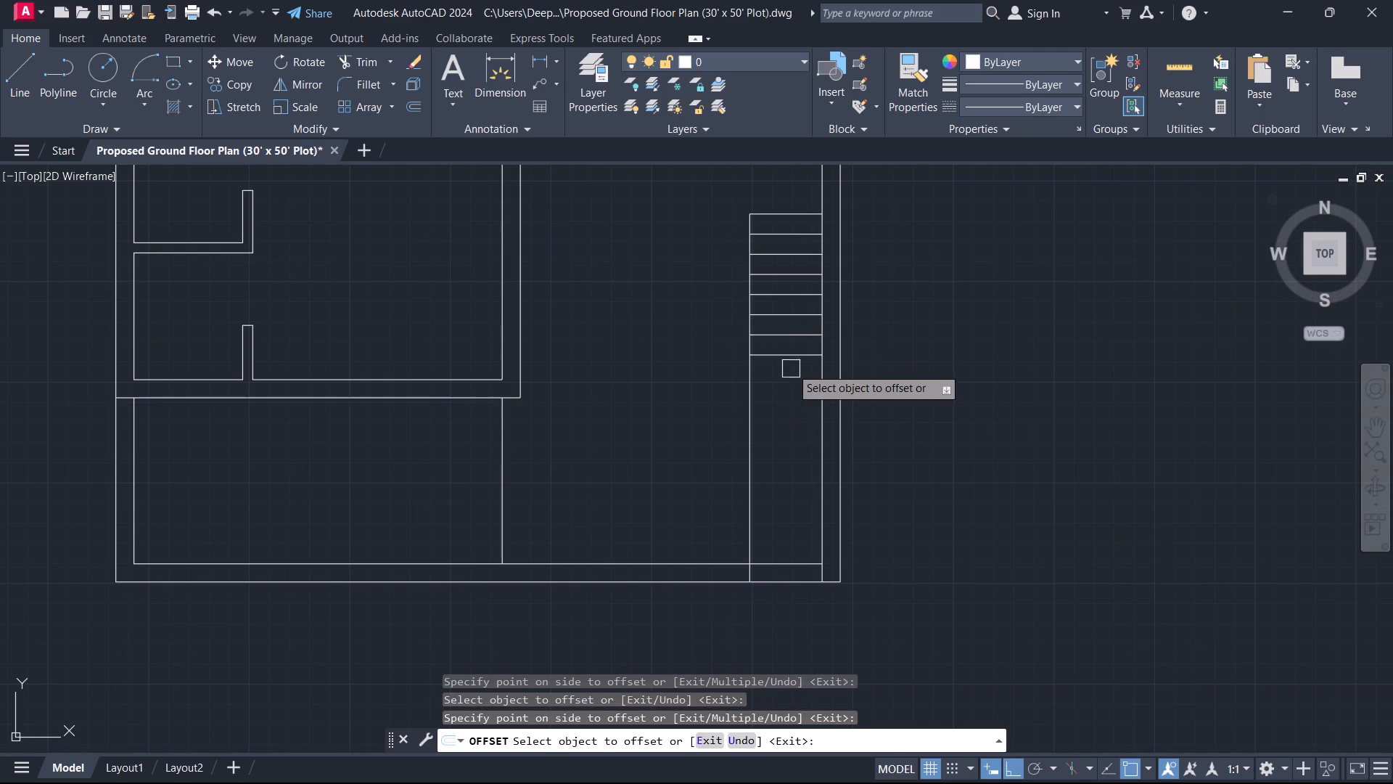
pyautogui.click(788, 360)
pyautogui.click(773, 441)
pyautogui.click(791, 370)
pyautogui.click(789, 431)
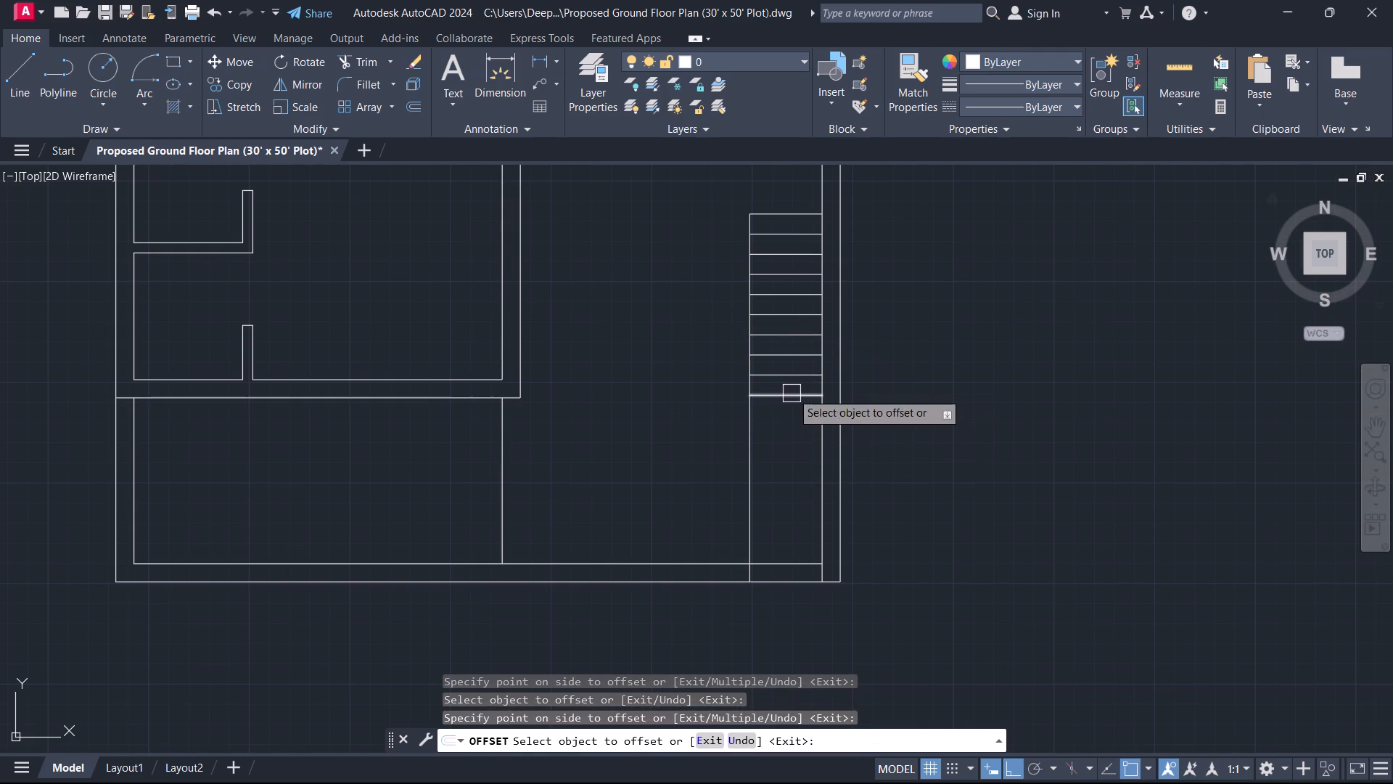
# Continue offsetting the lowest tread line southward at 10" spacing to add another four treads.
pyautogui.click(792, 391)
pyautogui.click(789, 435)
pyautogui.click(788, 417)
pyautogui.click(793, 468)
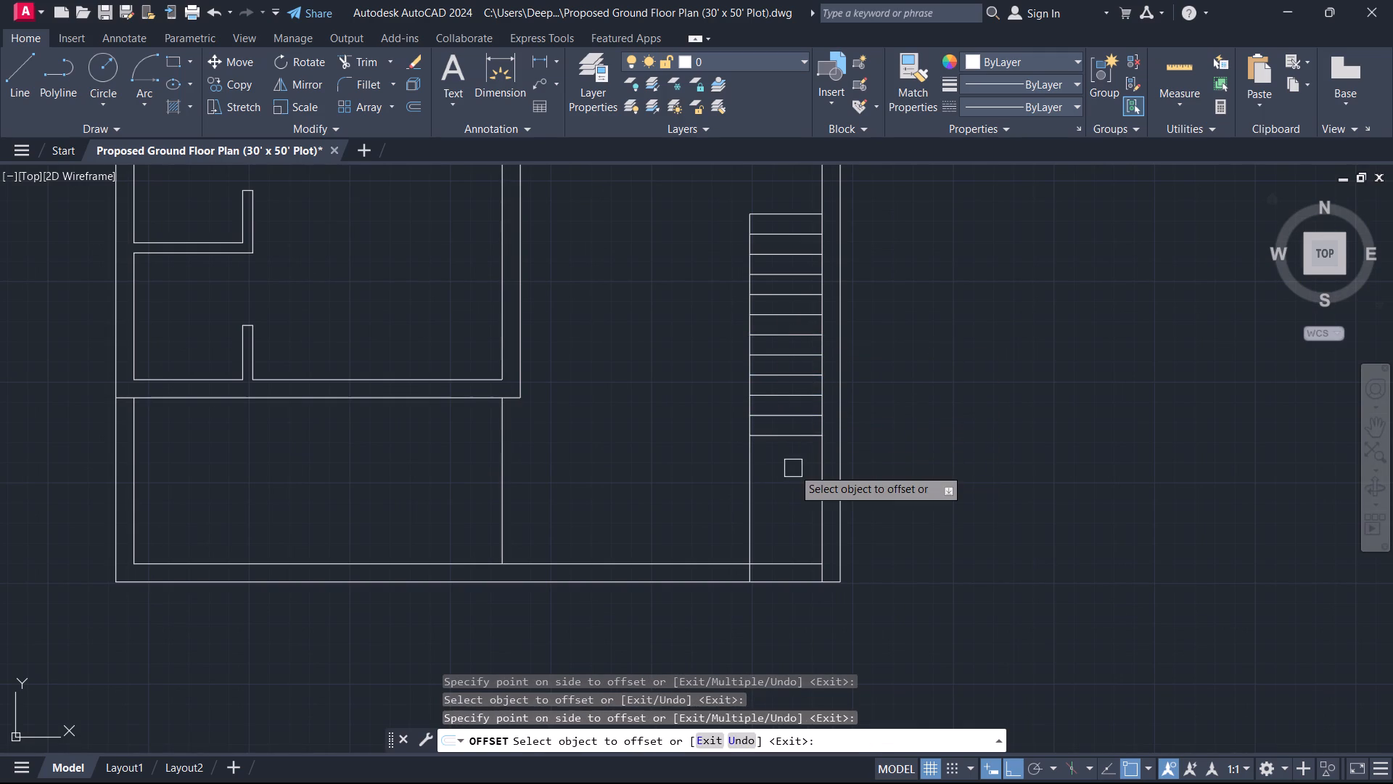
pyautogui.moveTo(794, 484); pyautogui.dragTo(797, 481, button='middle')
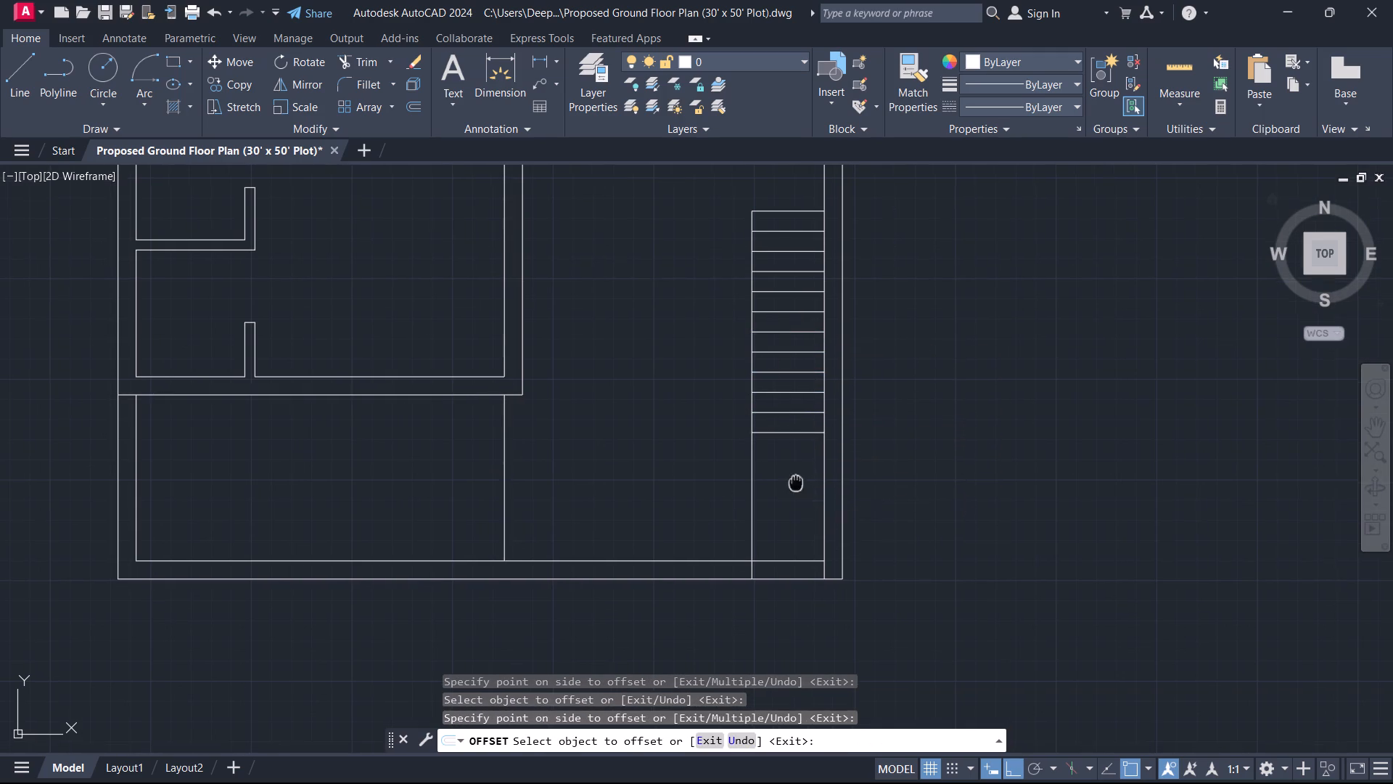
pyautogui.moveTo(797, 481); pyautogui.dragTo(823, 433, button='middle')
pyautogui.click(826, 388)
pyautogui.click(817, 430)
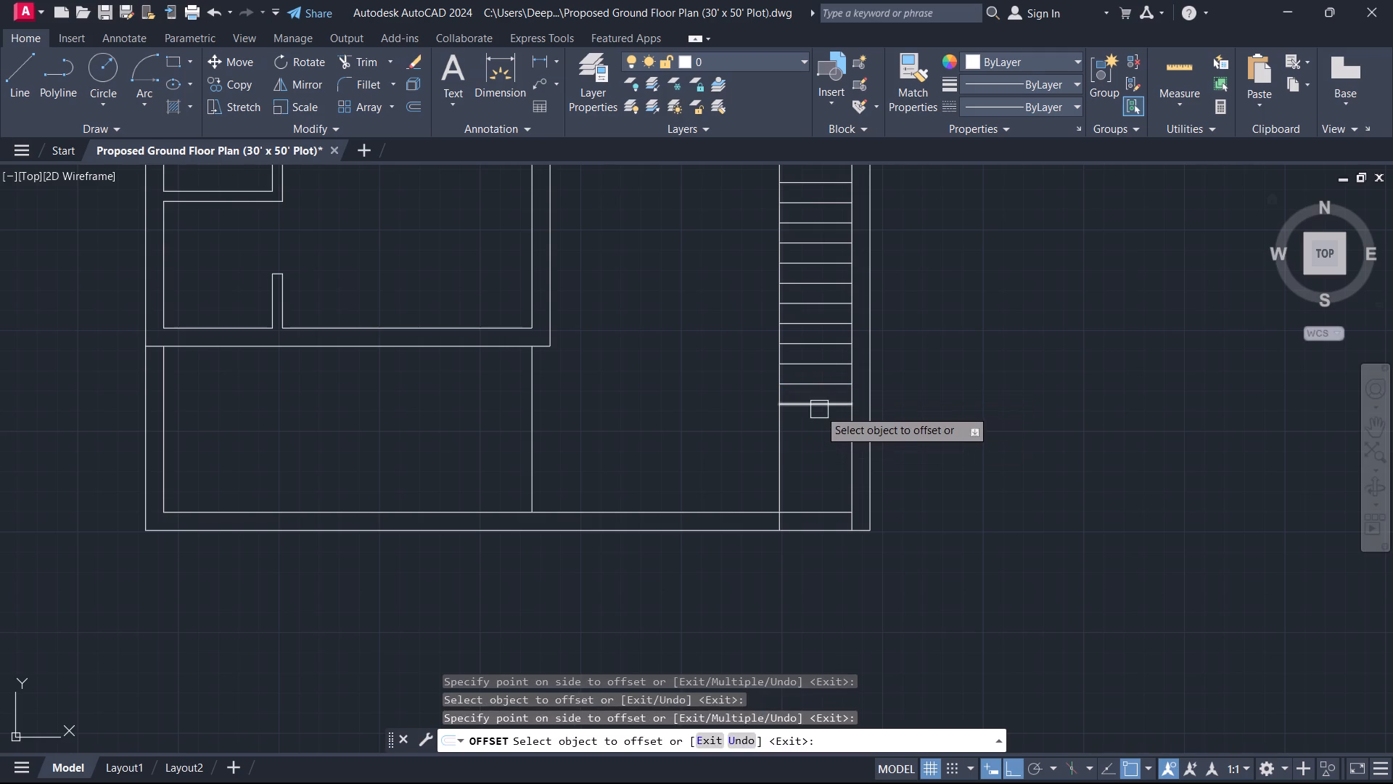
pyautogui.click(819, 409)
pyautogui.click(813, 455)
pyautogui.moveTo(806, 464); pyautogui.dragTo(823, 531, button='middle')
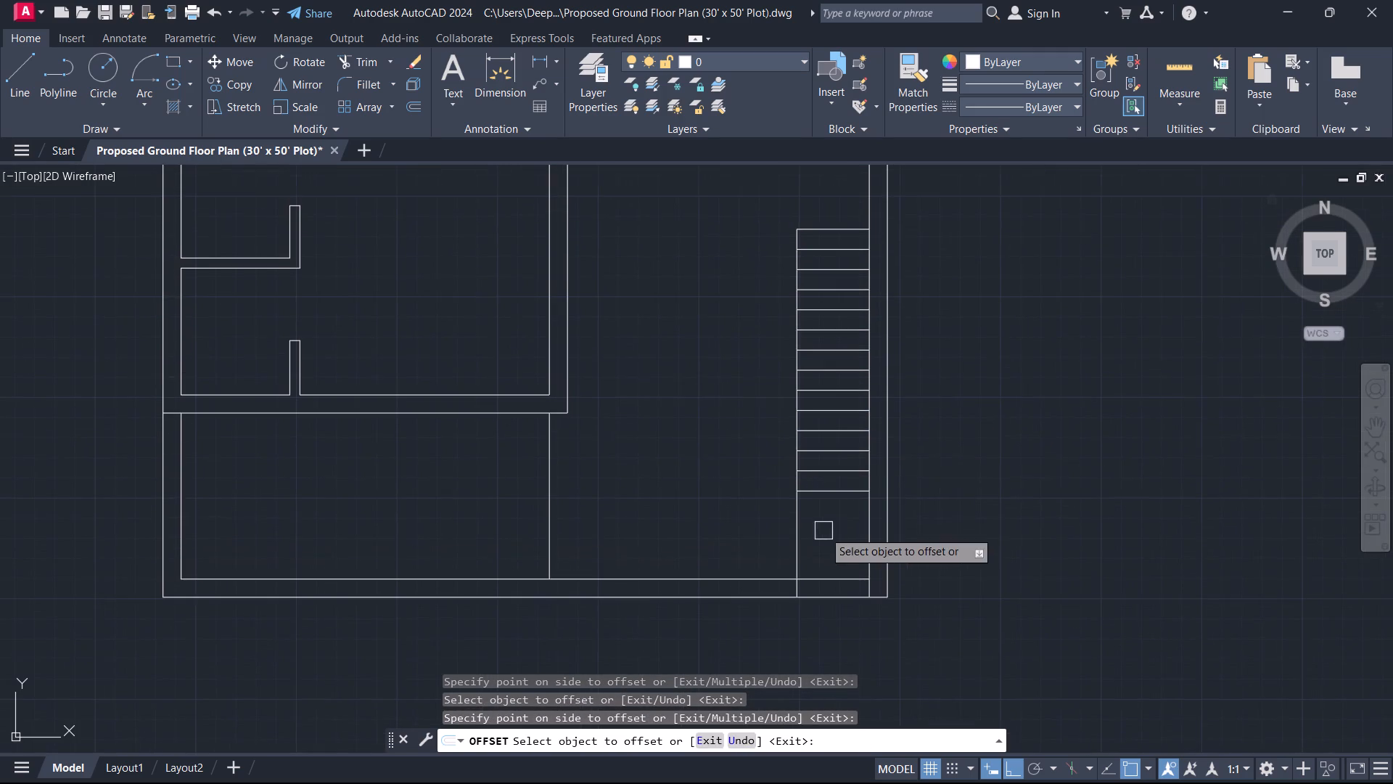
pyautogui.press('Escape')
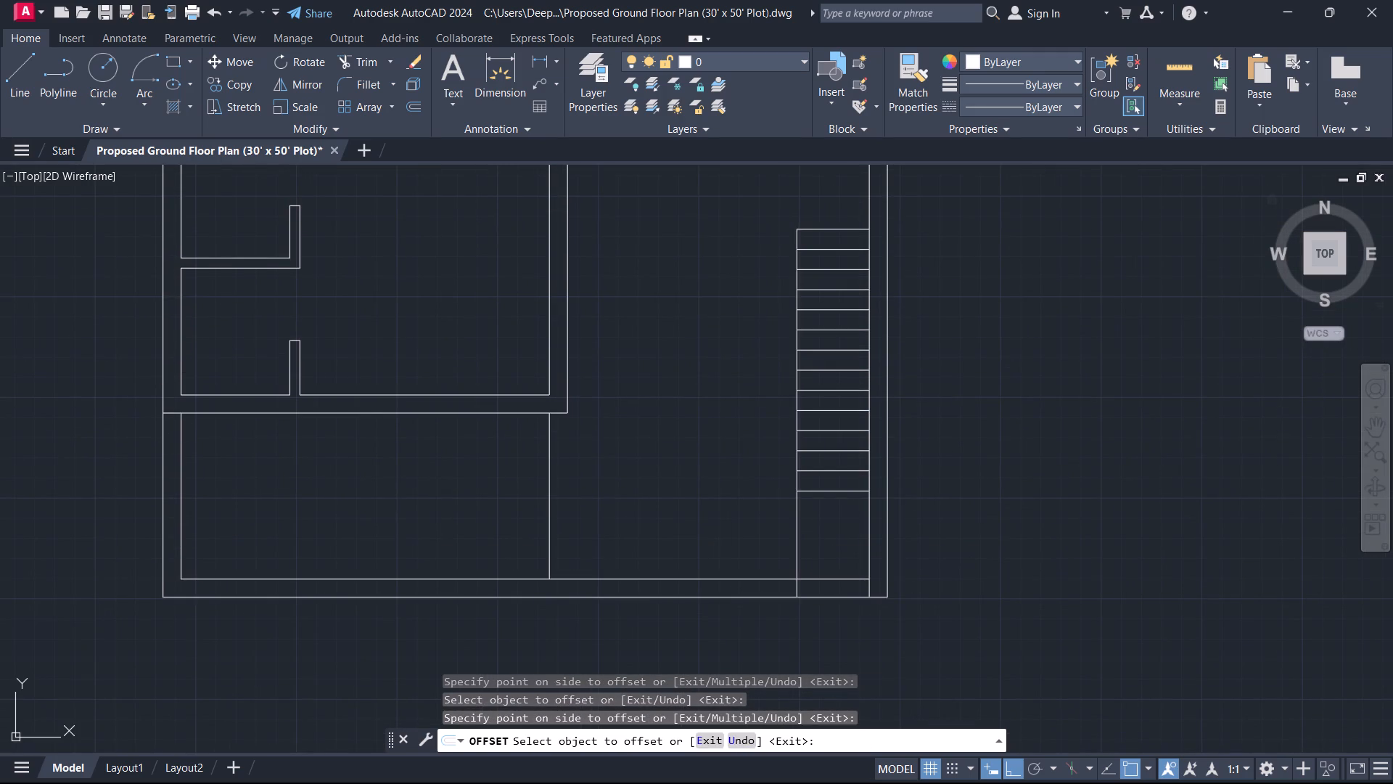
# Offset the inner line of the south boundary wall 3' north to mark the stair landing's edge.
pyautogui.write('o')
pyautogui.press('space')
pyautogui.write("3'")
pyautogui.press('Return')
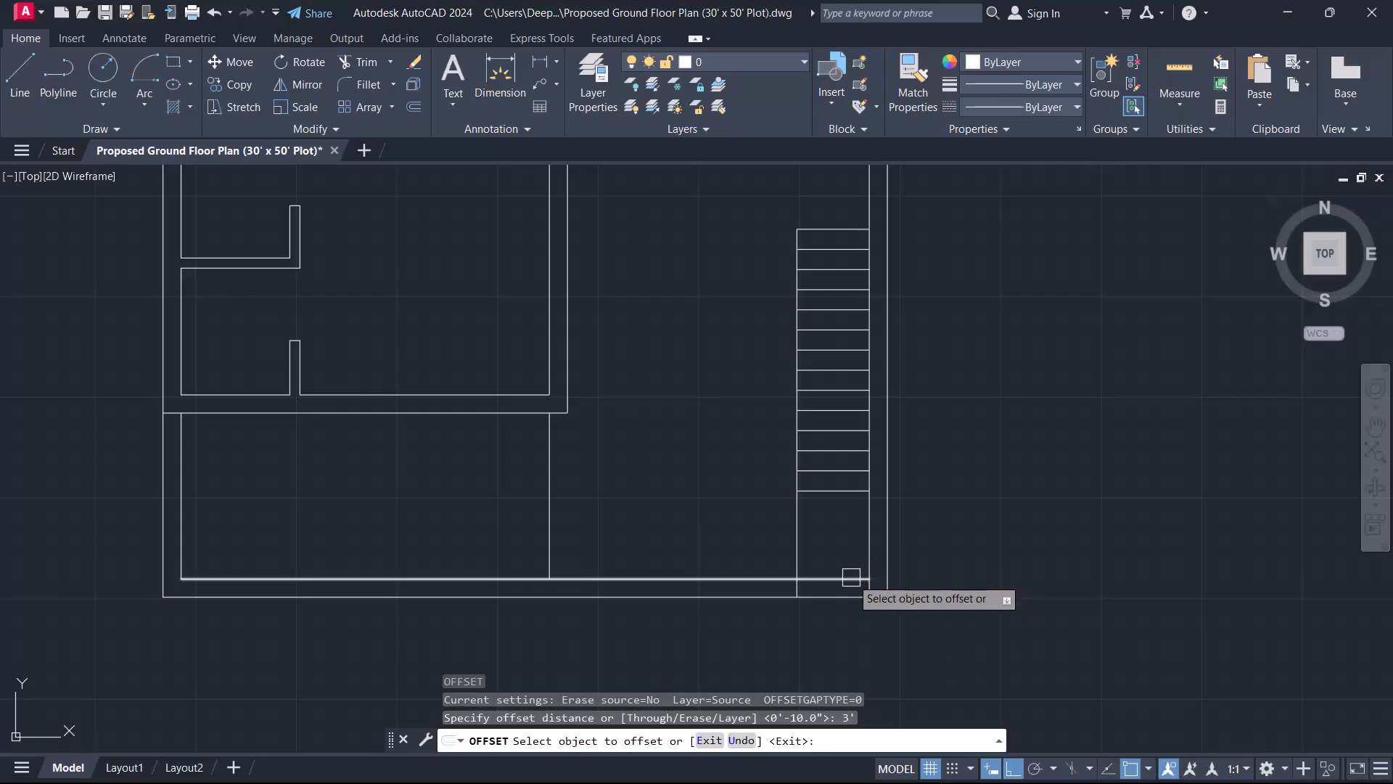
pyautogui.moveTo(851, 578); pyautogui.dragTo(848, 568)
pyautogui.click(834, 526)
pyautogui.scroll(-1, 821, 513)
pyautogui.moveTo(821, 513); pyautogui.dragTo(837, 539, button='middle')
pyautogui.scroll(2, 838, 540)
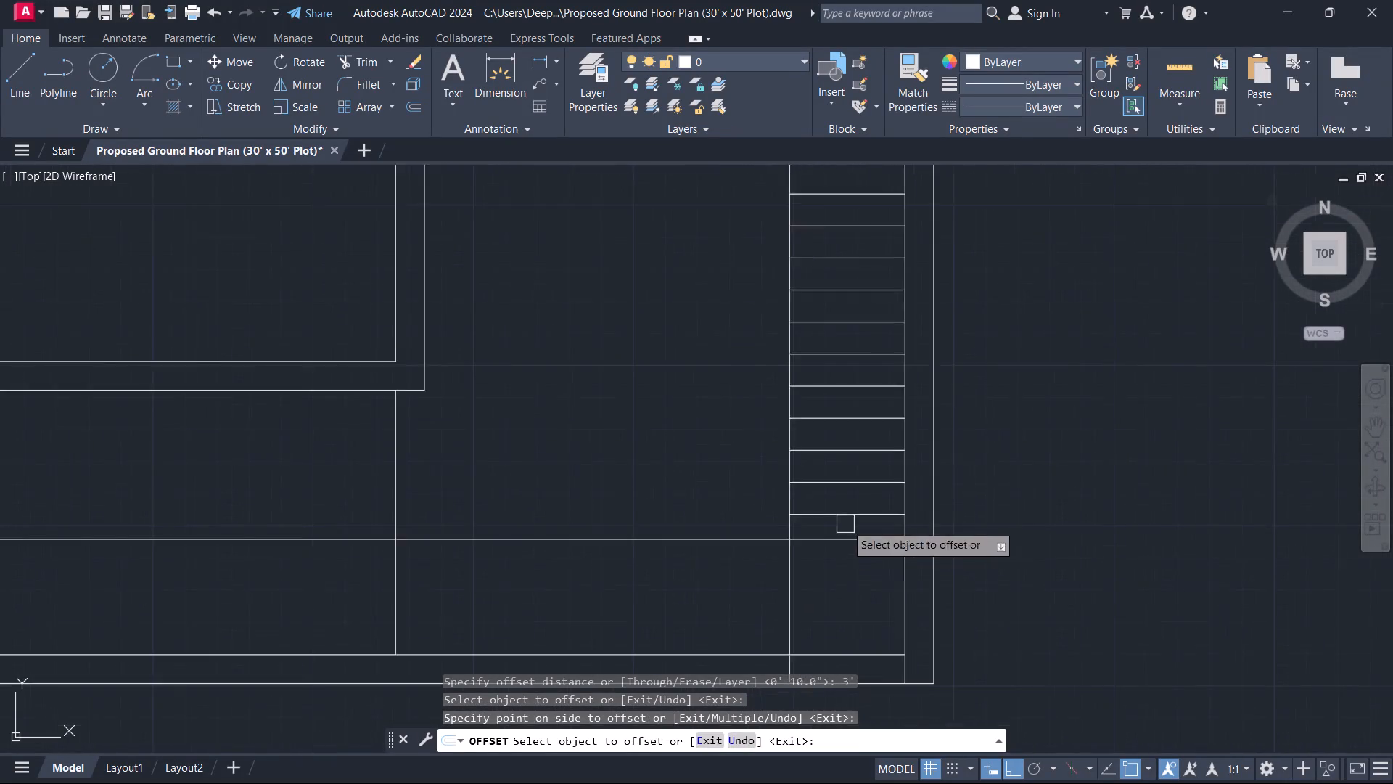
pyautogui.moveTo(846, 524); pyautogui.dragTo(839, 551, button='middle')
pyautogui.scroll(1, 839, 551)
pyautogui.moveTo(849, 560); pyautogui.dragTo(838, 544)
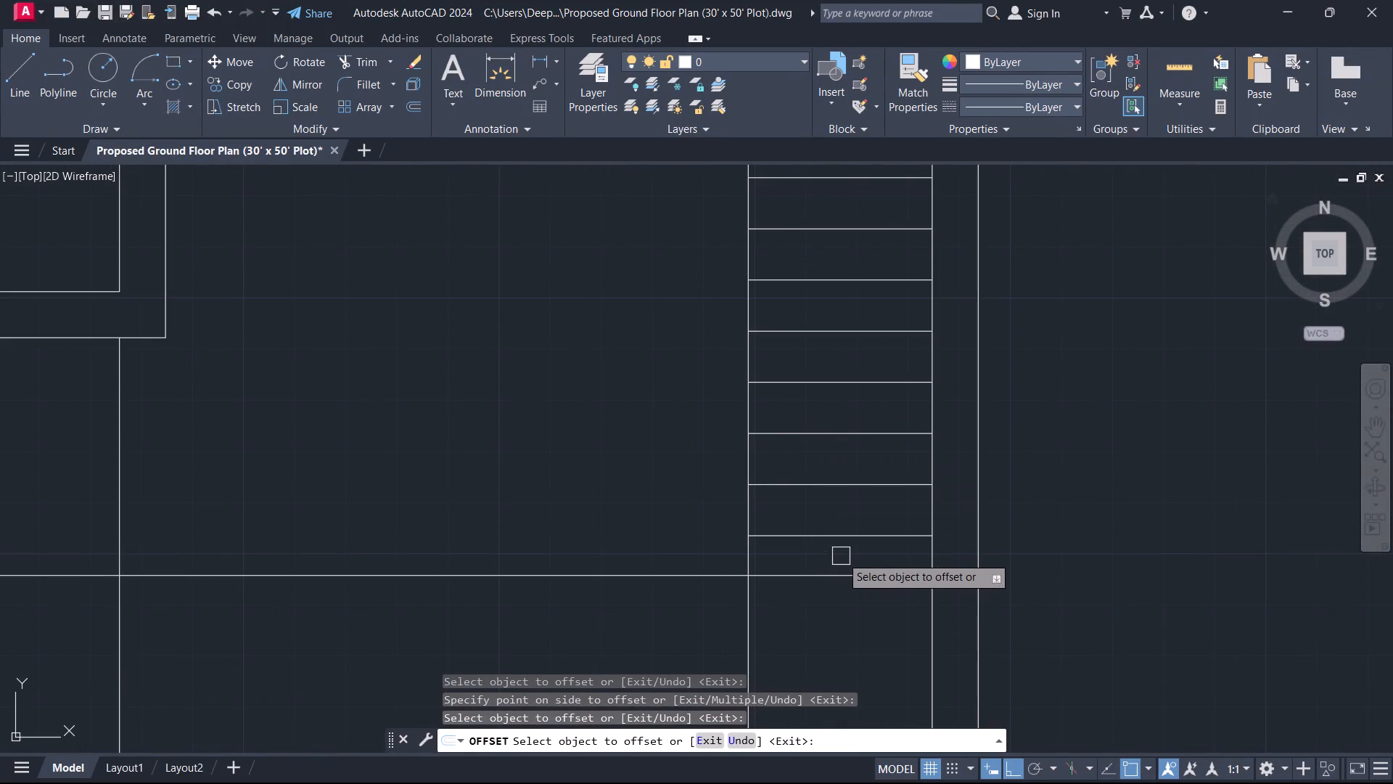
pyautogui.press('Escape')
# Erase all the horizontal tread lines of the staircase, including its north edge line.
pyautogui.moveTo(842, 552); pyautogui.dragTo(823, 539)
pyautogui.scroll(-2, 785, 404)
pyautogui.moveTo(784, 404); pyautogui.dragTo(659, 709, button='middle')
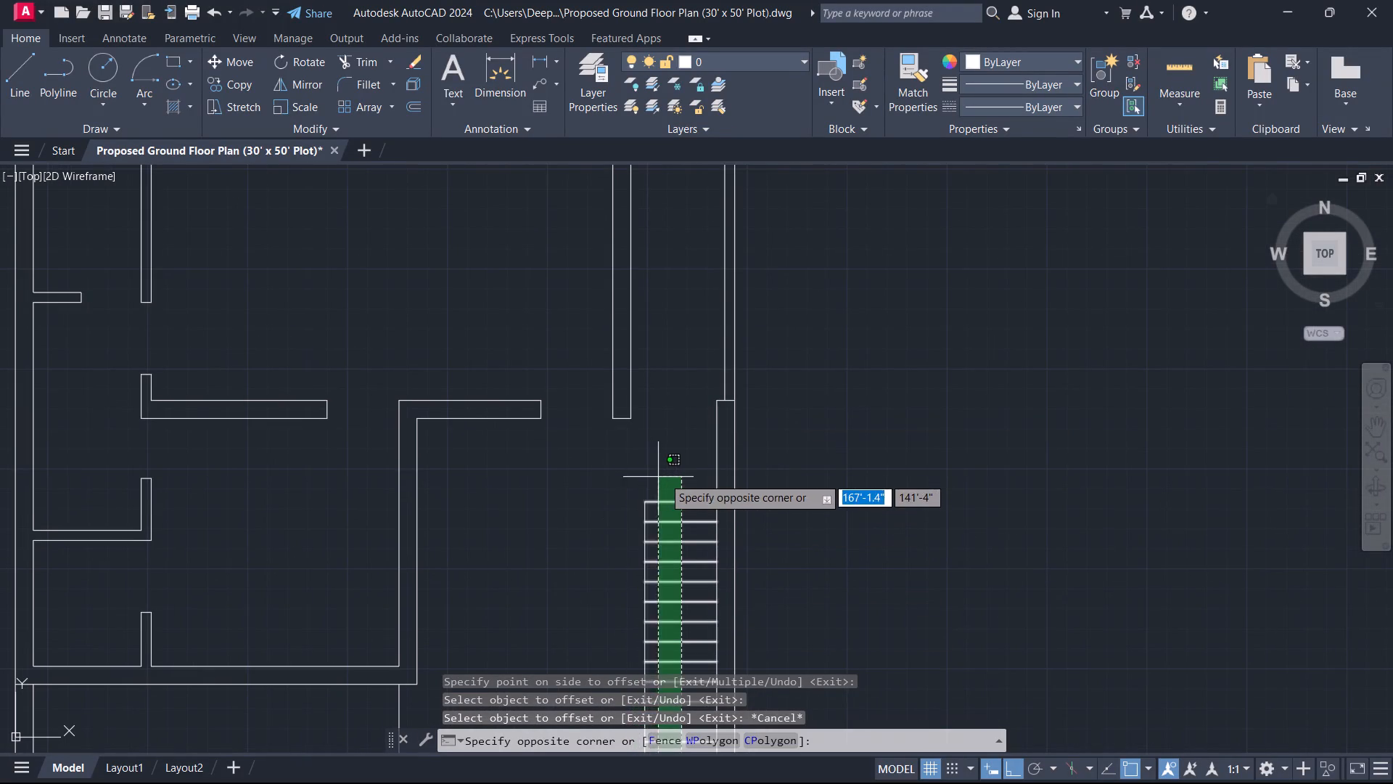
pyautogui.click(675, 474)
pyautogui.press('Delete')
# Offset the landing edge line successively northward at 10" spacing to make three tread lines.
pyautogui.scroll(-2, 668, 487)
pyautogui.moveTo(668, 487); pyautogui.dragTo(675, 433, button='middle')
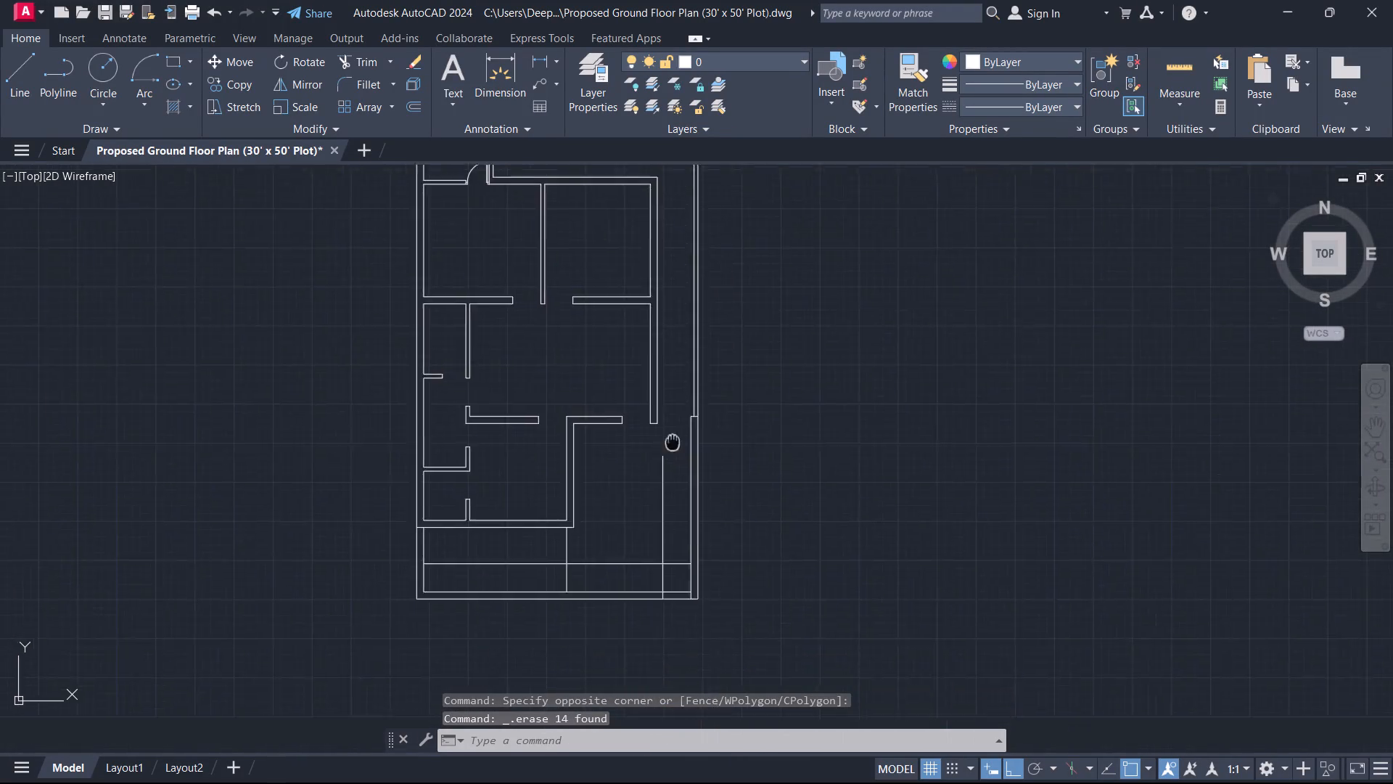
pyautogui.moveTo(675, 433); pyautogui.dragTo(718, 359, button='middle')
pyautogui.scroll(2, 714, 380)
pyautogui.write('o')
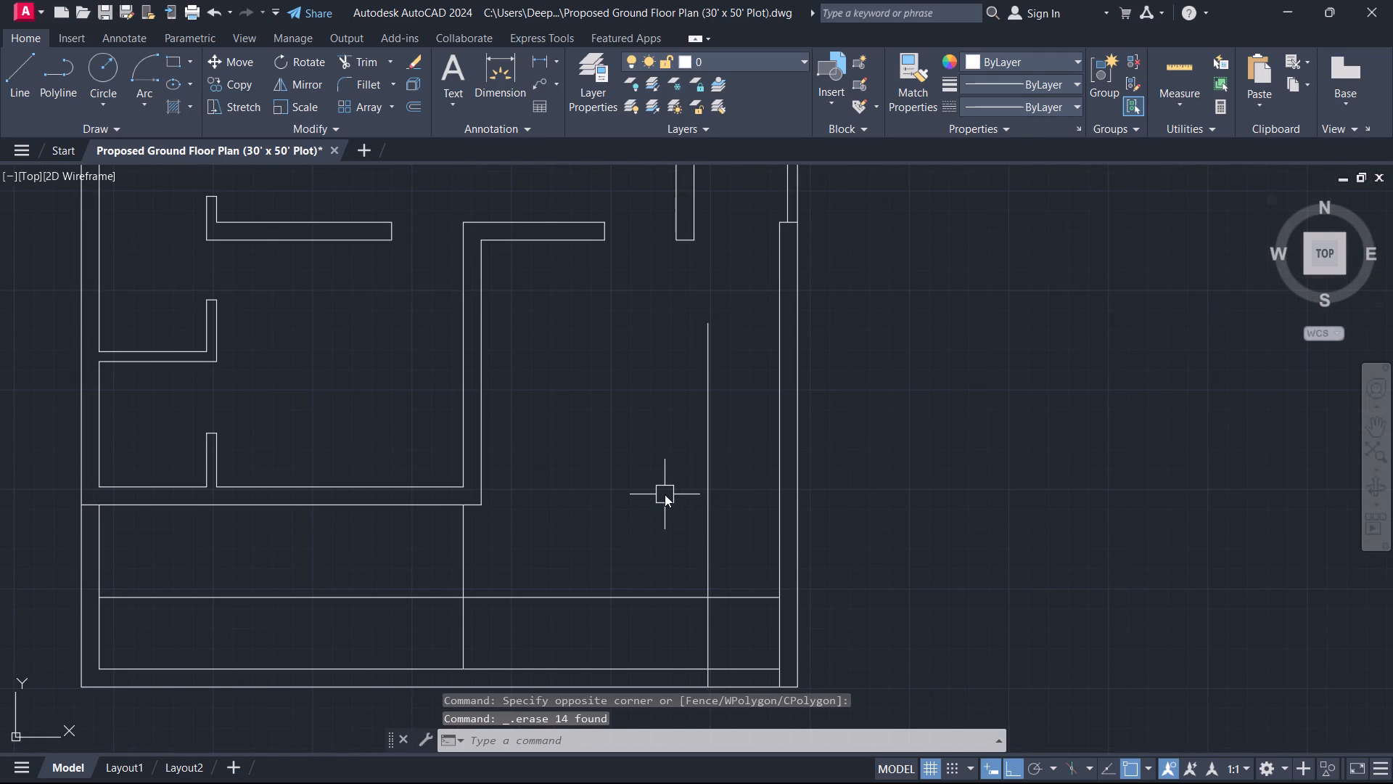
pyautogui.press('space')
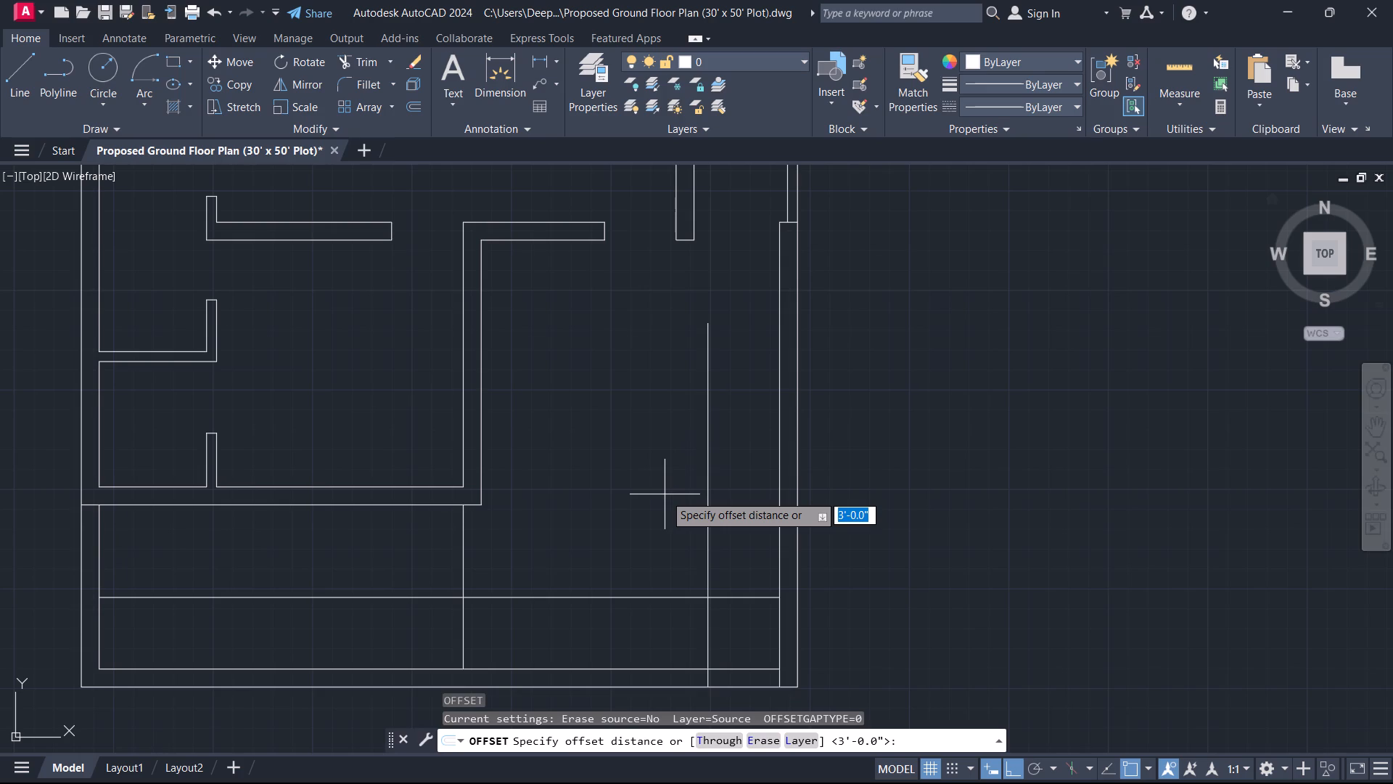
pyautogui.press('1')
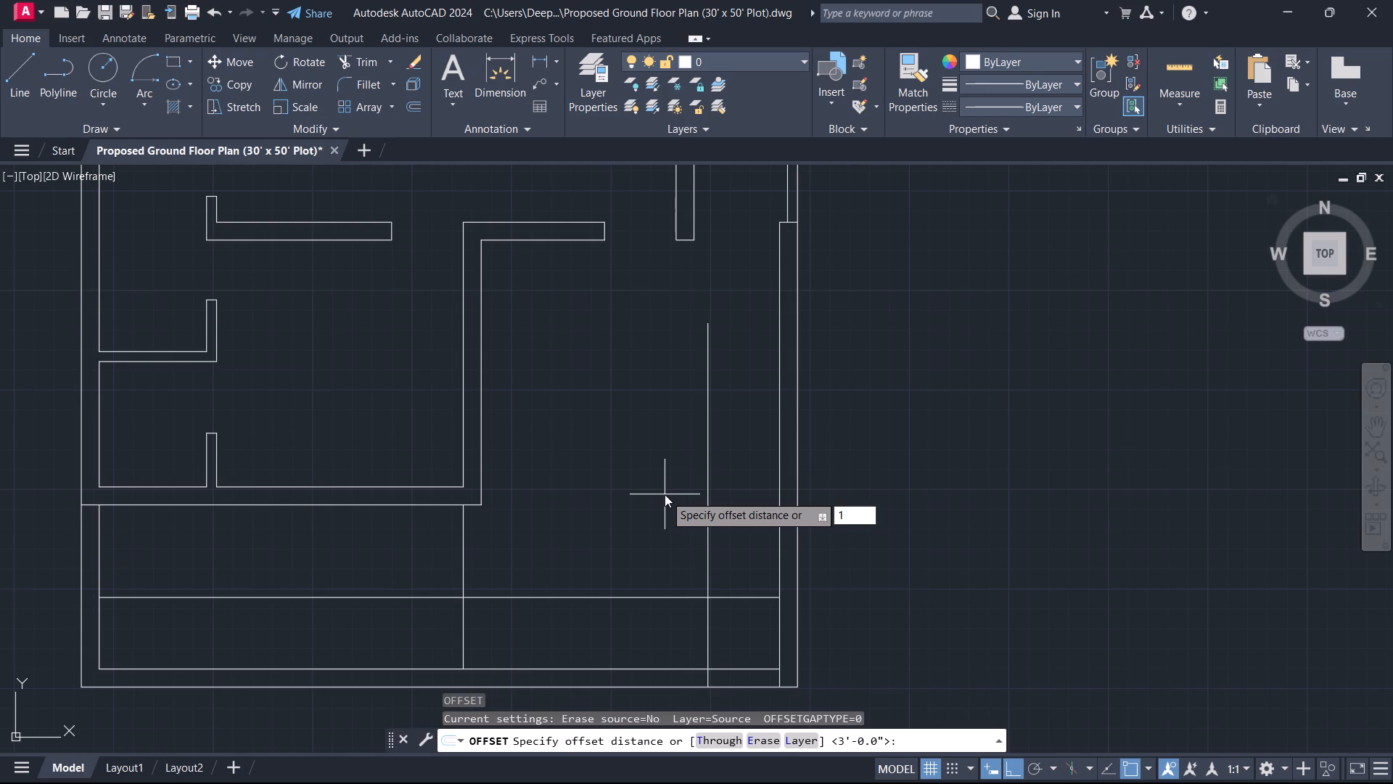
pyautogui.press('0')
pyautogui.press('Return')
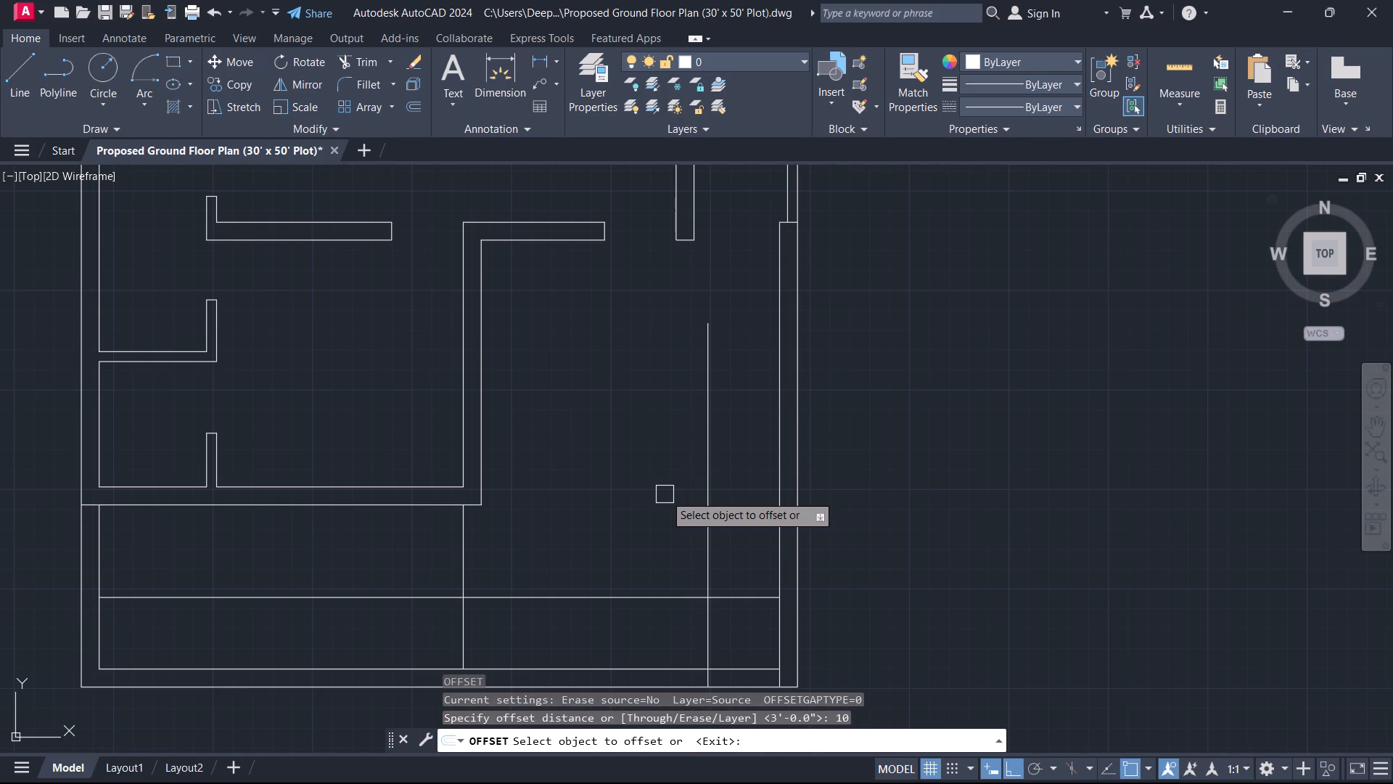
pyautogui.click(670, 591)
pyautogui.click(675, 520)
pyautogui.click(668, 576)
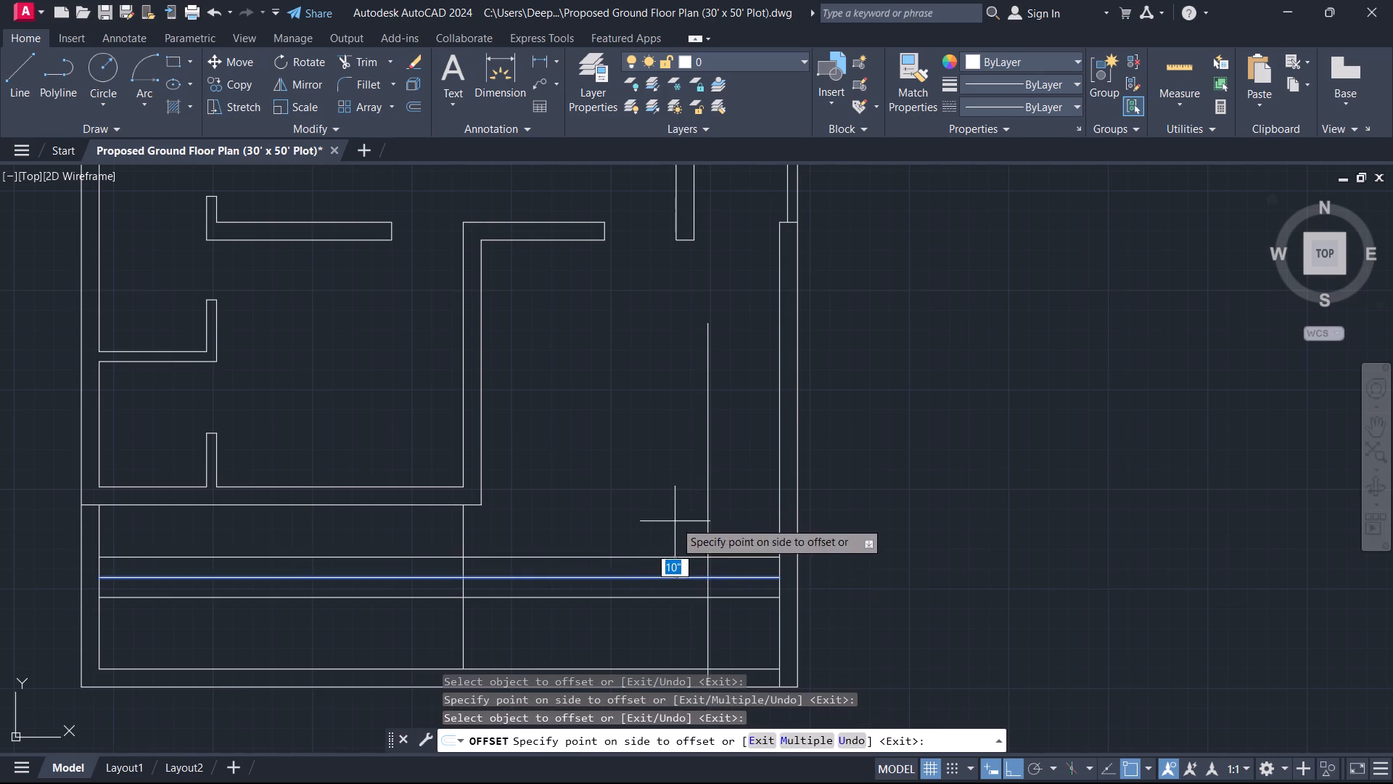
pyautogui.click(675, 520)
pyautogui.click(670, 555)
pyautogui.click(673, 499)
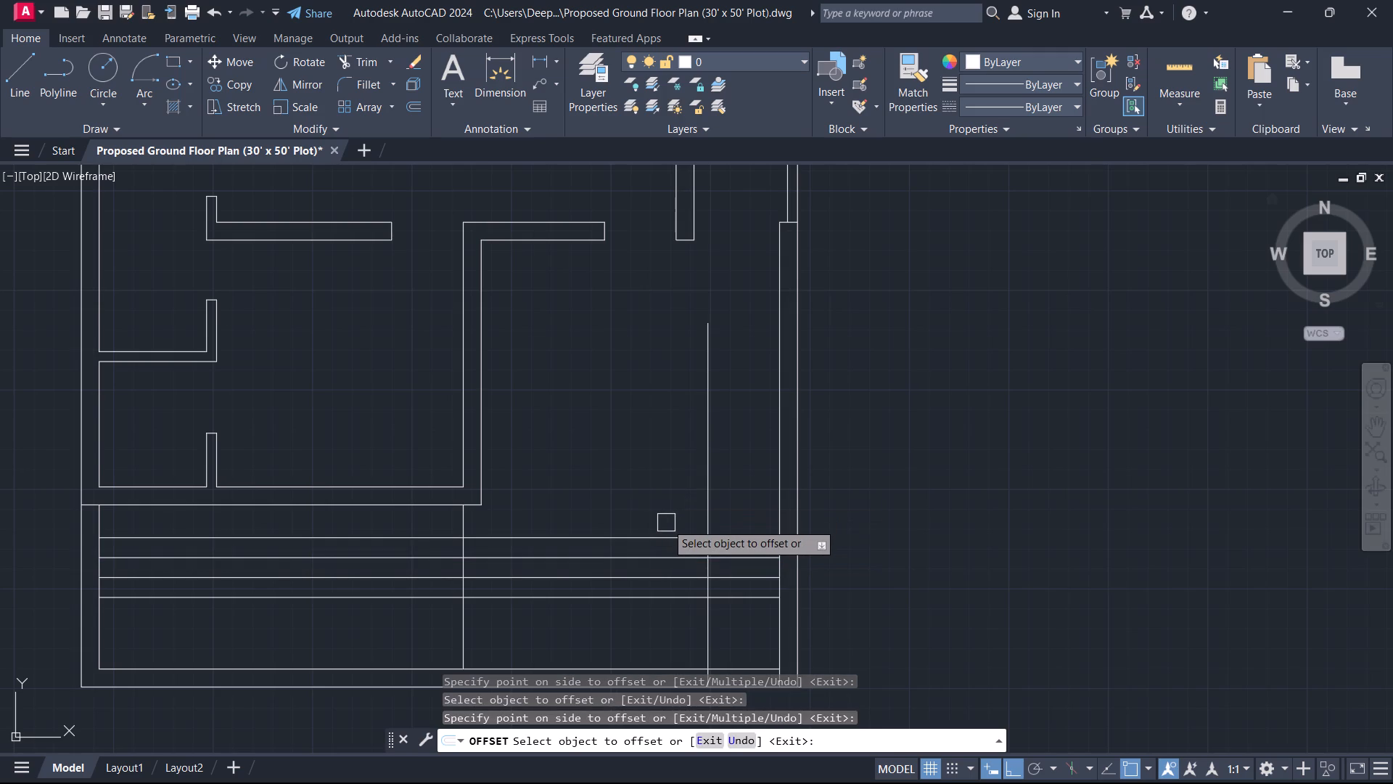
pyautogui.press('Escape')
# Trim the parts of the three new tread lines that extend west of the stair's vertical line.
pyautogui.write('tr')
pyautogui.press('space')
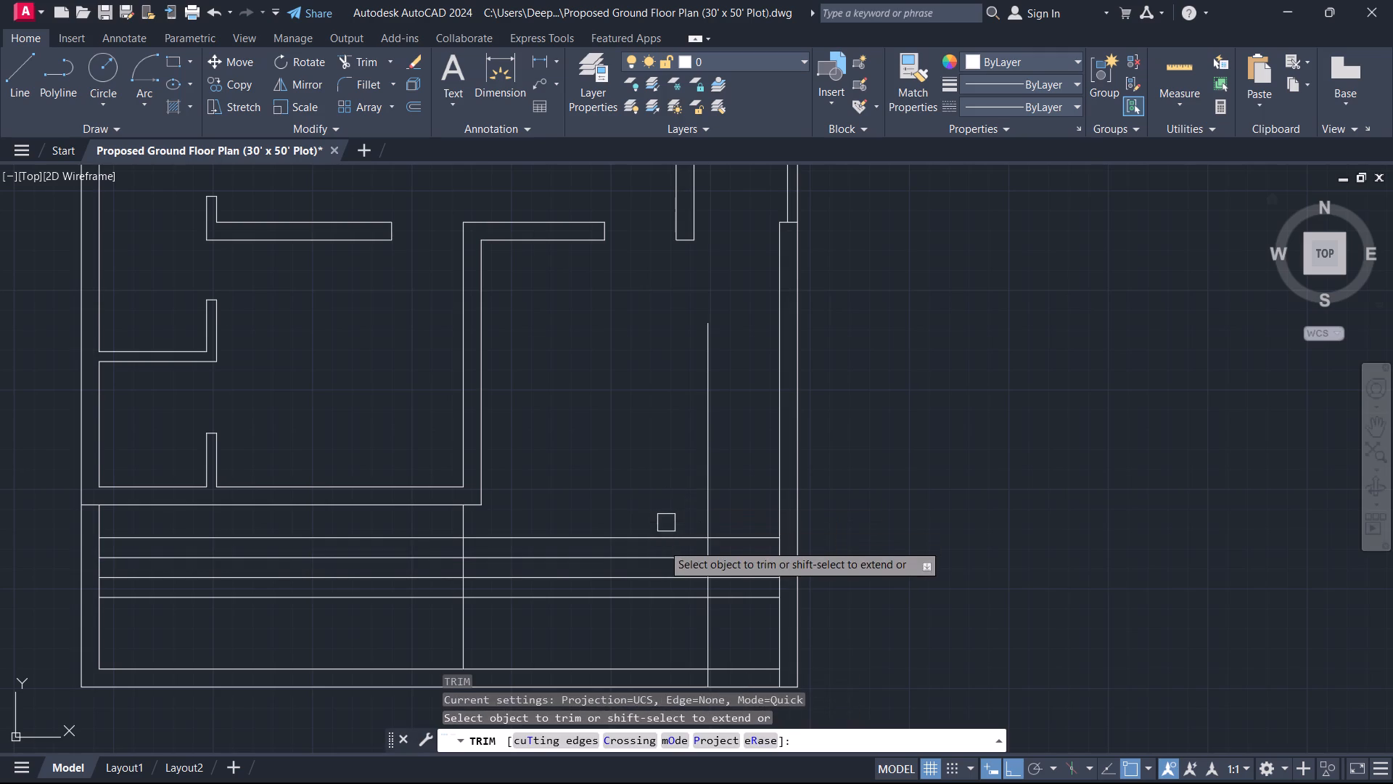
pyautogui.scroll(3, 653, 583)
pyautogui.click(662, 597)
pyautogui.click(631, 356)
pyautogui.press('Escape')
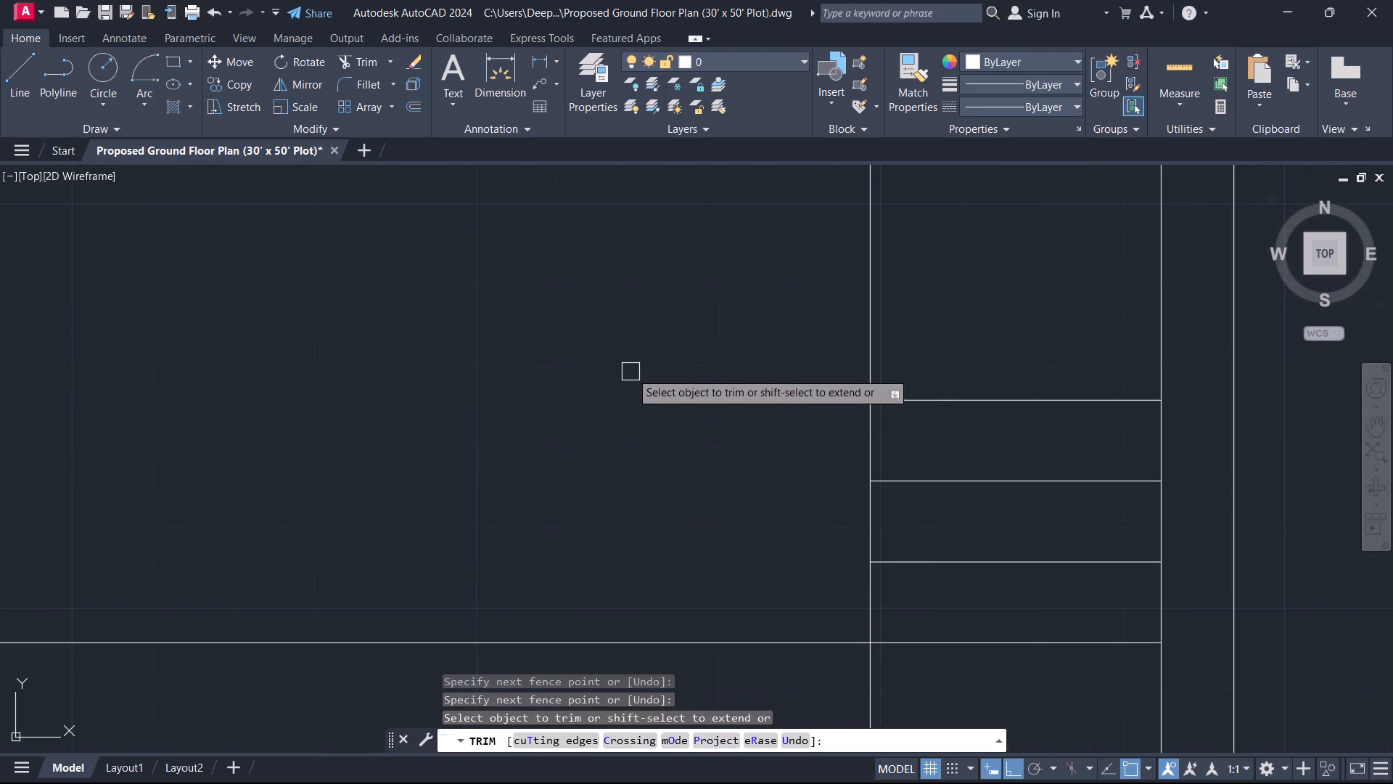
# Offset the northernmost trimmed tread line successively northward at 10" spacing to add four more treads.
pyautogui.scroll(-5, 630, 372)
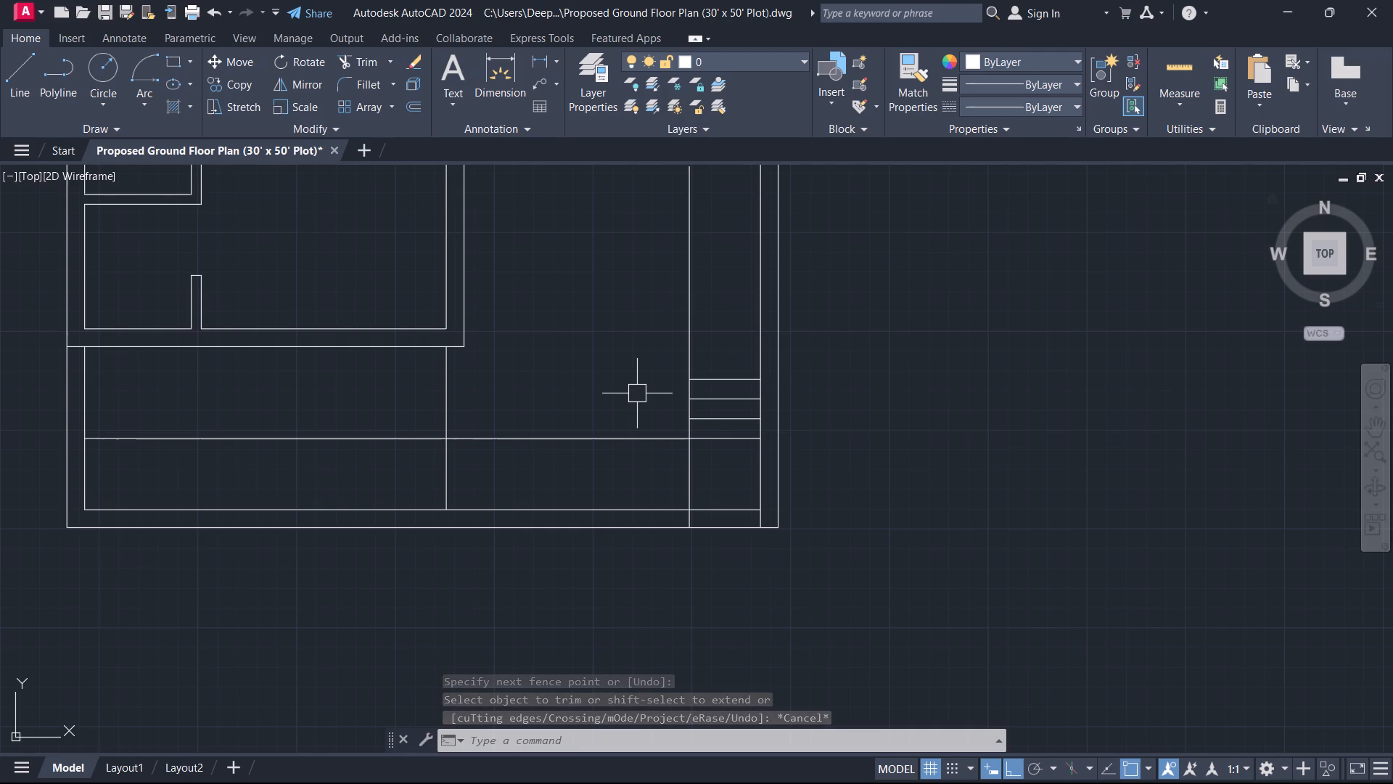
pyautogui.write('o')
pyautogui.press('space')
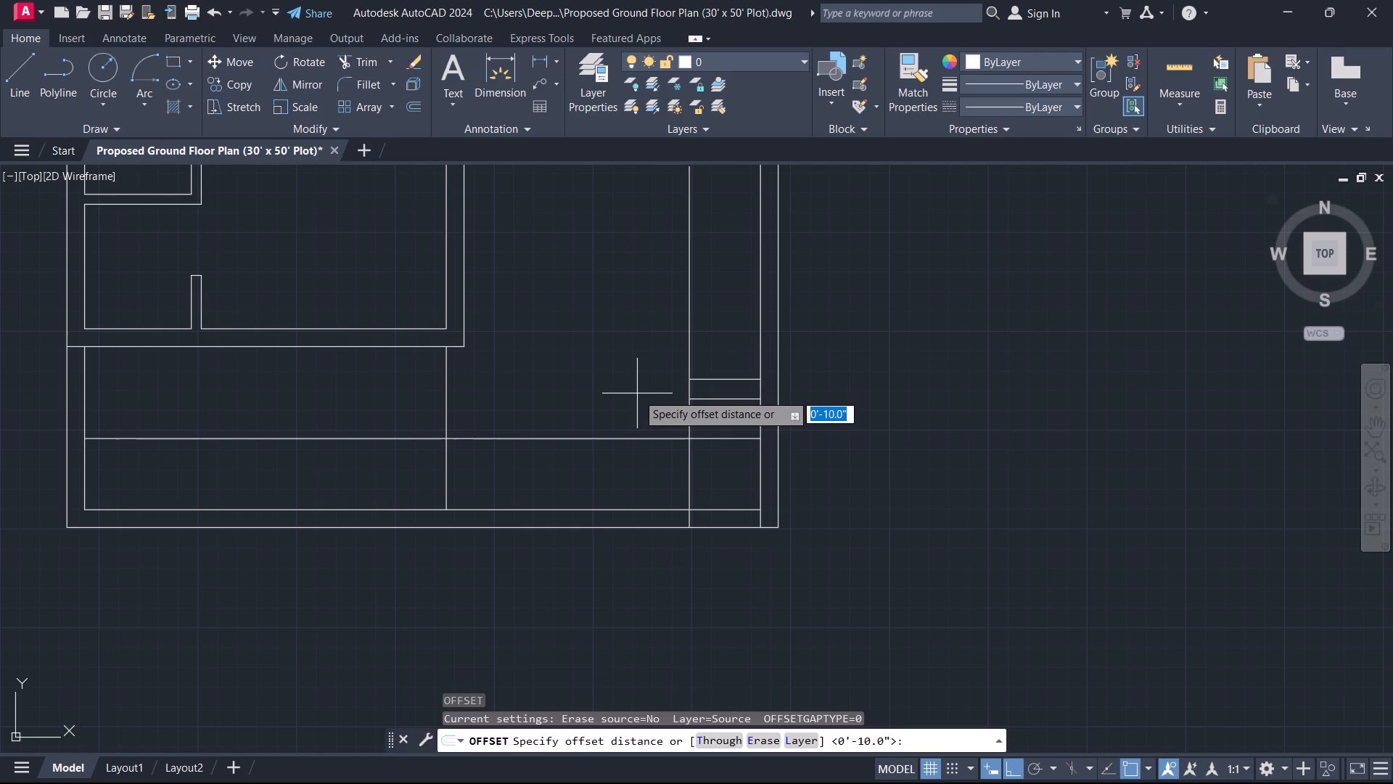
pyautogui.press('Return')
pyautogui.scroll(1, 773, 363)
pyautogui.click(694, 388)
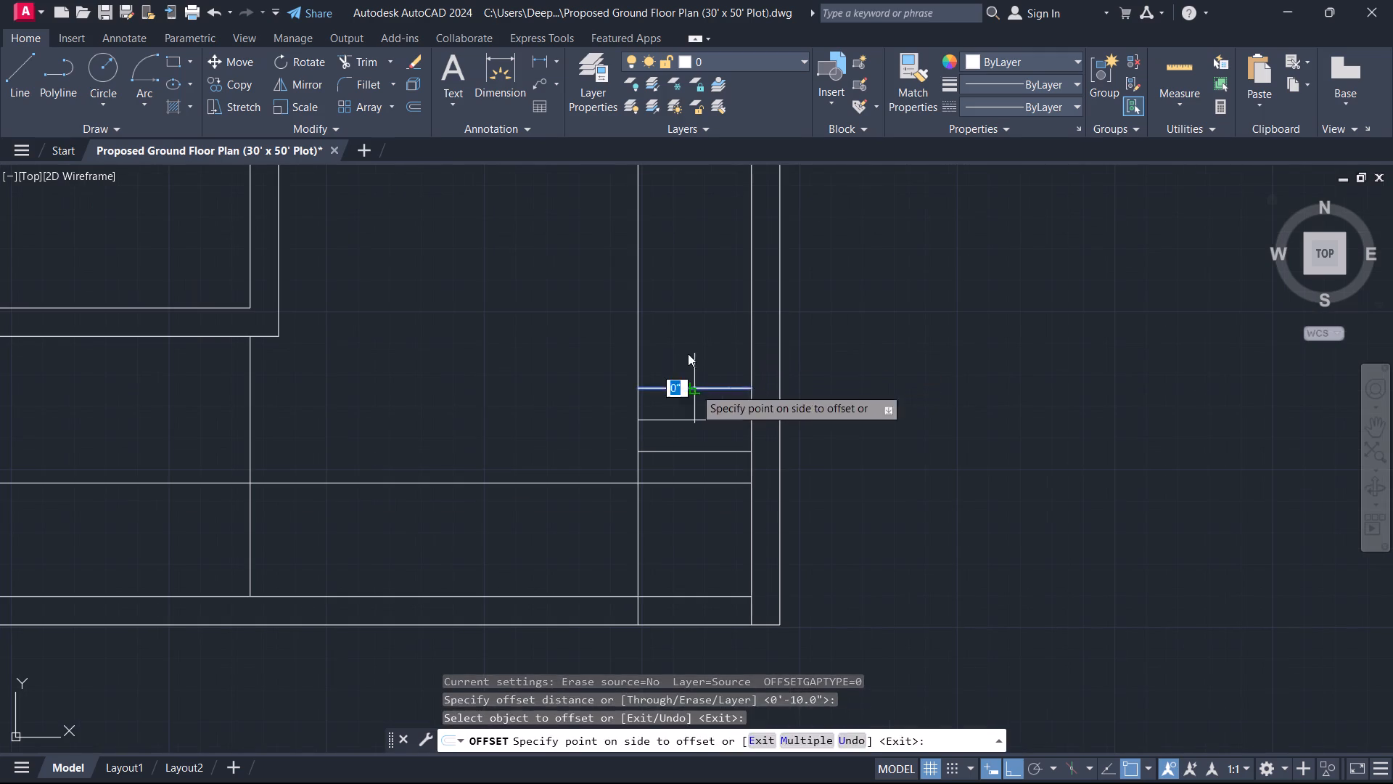
pyautogui.click(678, 309)
pyautogui.moveTo(683, 356); pyautogui.dragTo(683, 348)
pyautogui.click(682, 282)
pyautogui.click(681, 316)
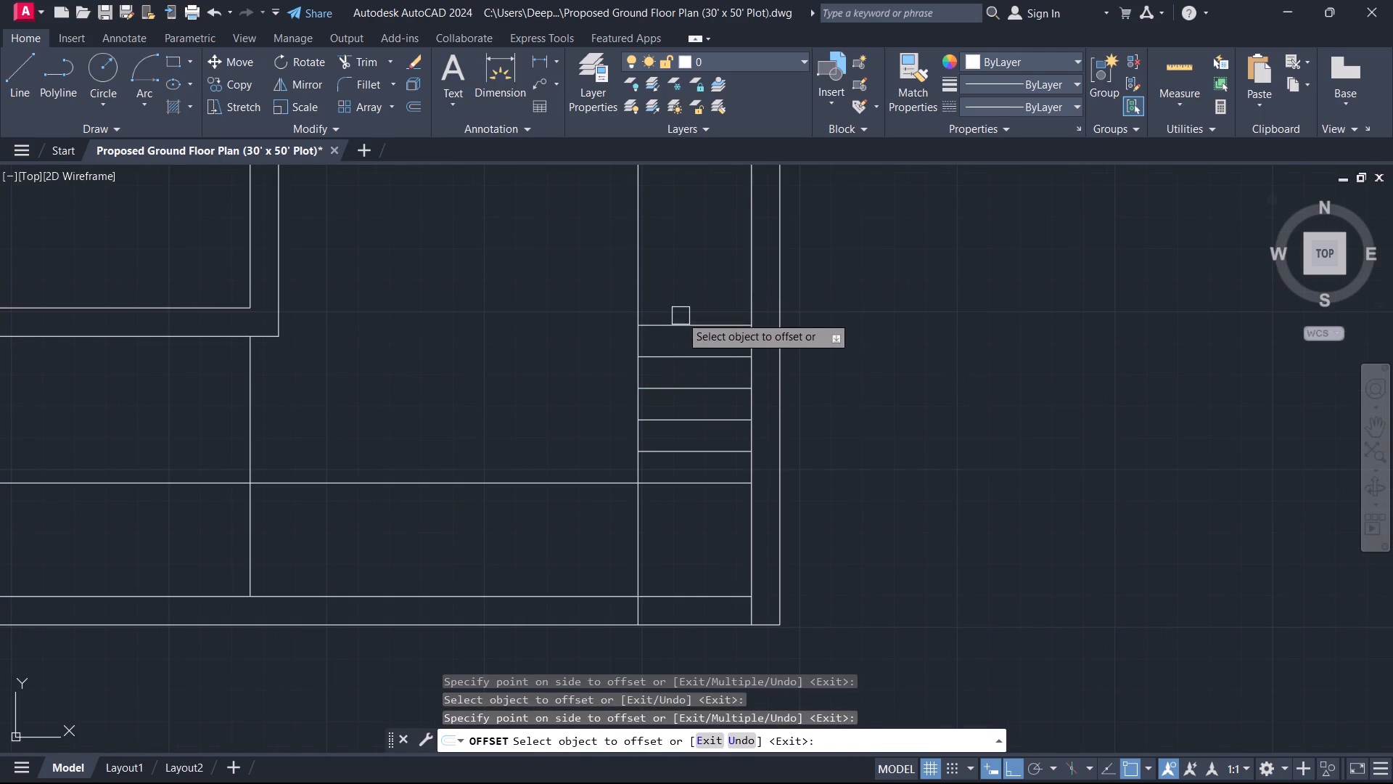
pyautogui.click(686, 255)
pyautogui.click(675, 334)
pyautogui.click(676, 278)
pyautogui.click(674, 294)
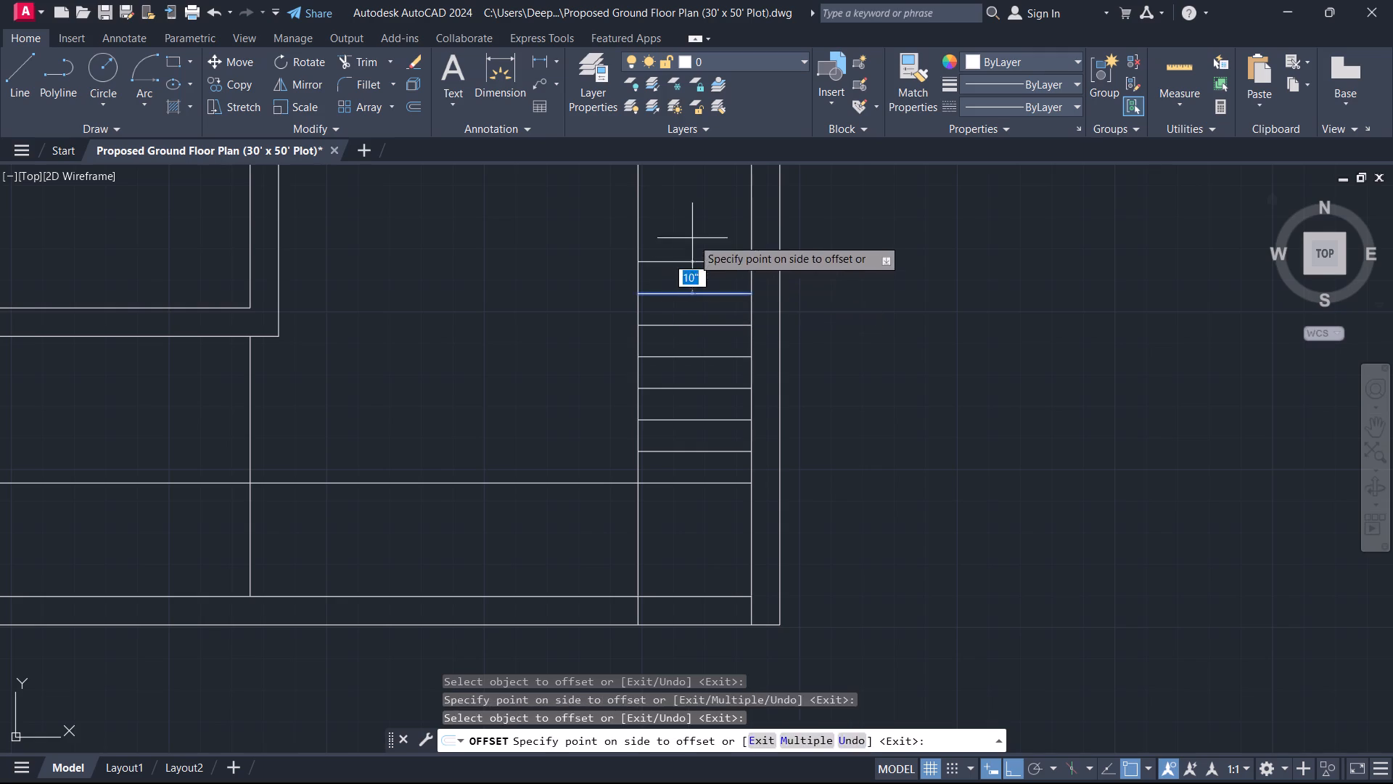
pyautogui.click(692, 237)
# Continue offsetting the northernmost tread line northward at 10" spacing to add the last five treads of the flight.
pyautogui.scroll(-1, 688, 253)
pyautogui.scroll(-1, 673, 341)
pyautogui.moveTo(673, 341); pyautogui.dragTo(645, 454, button='middle')
pyautogui.scroll(2, 646, 377)
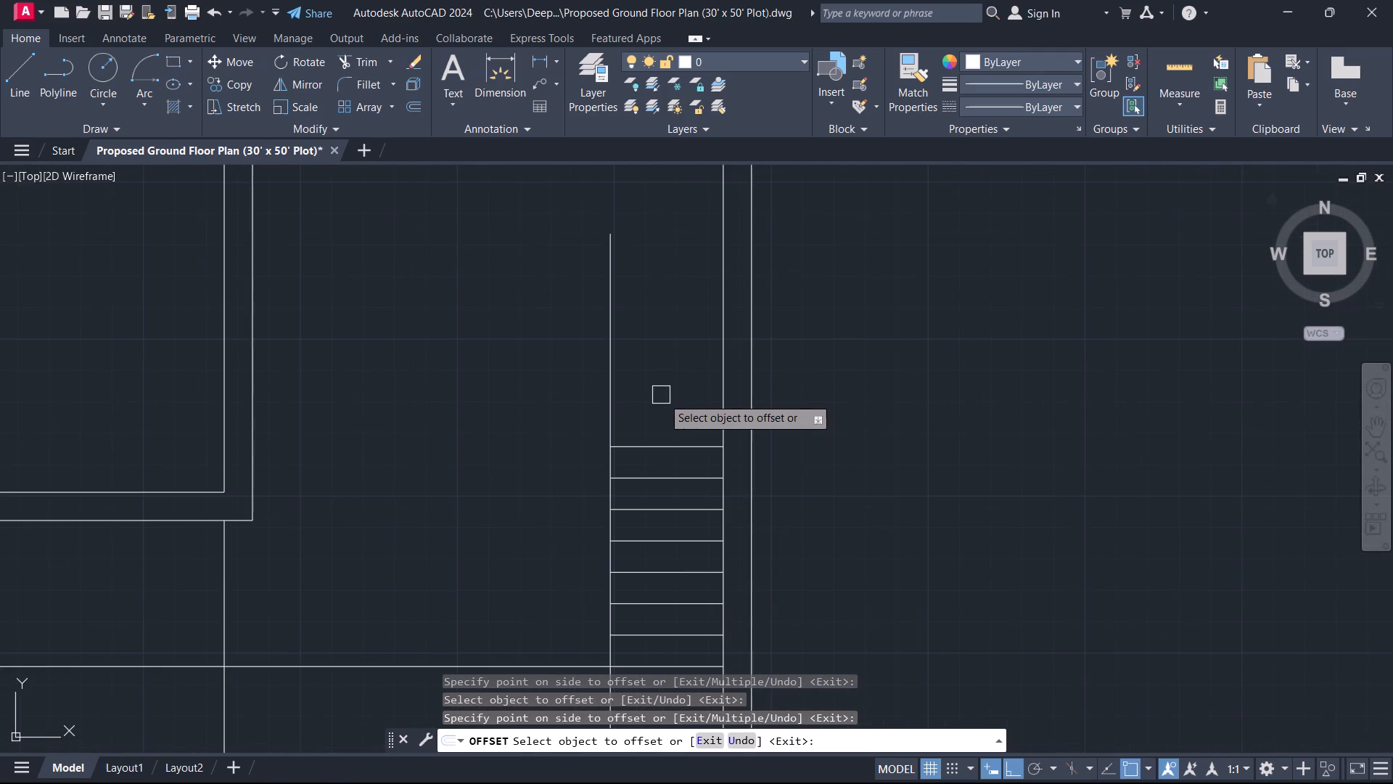
pyautogui.click(667, 446)
pyautogui.click(657, 372)
pyautogui.click(676, 412)
pyautogui.click(667, 335)
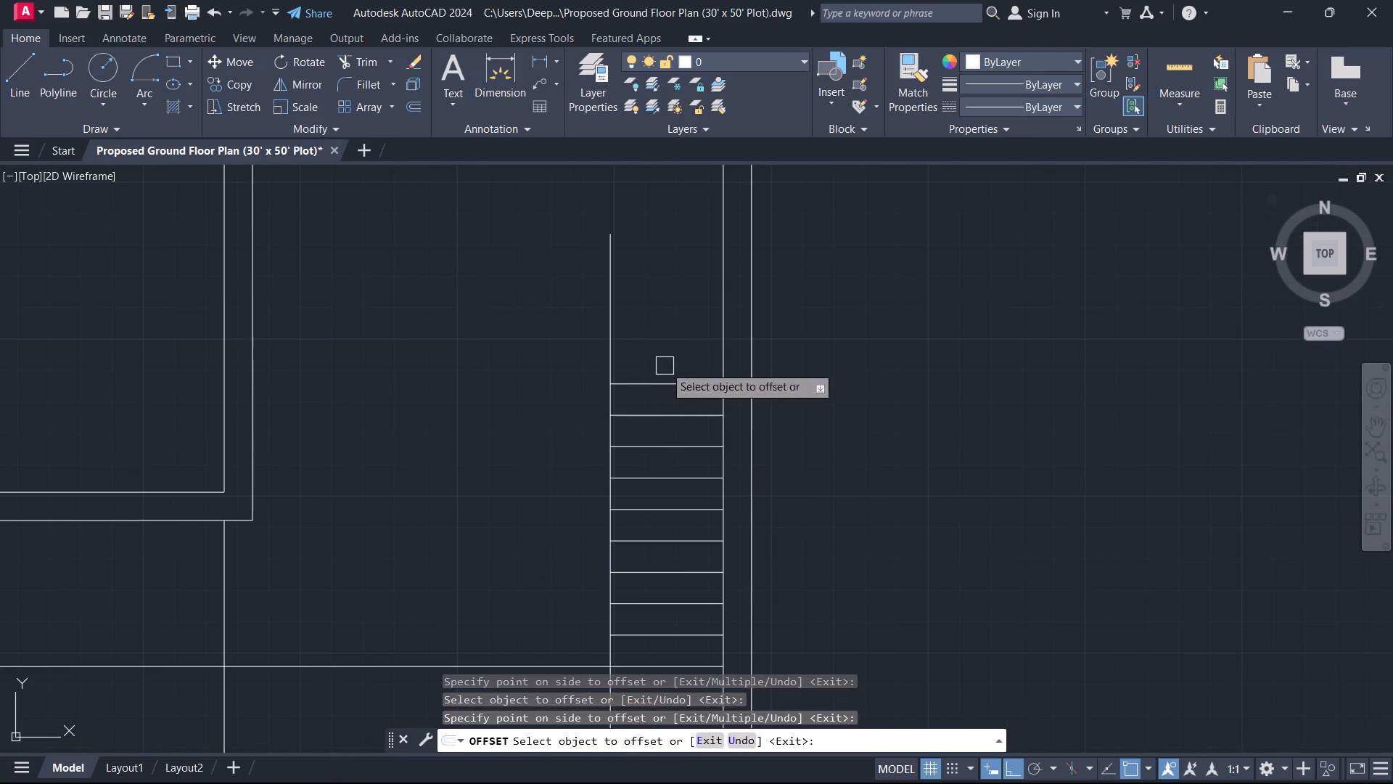
pyautogui.moveTo(670, 386); pyautogui.dragTo(670, 377)
pyautogui.click(667, 308)
pyautogui.click(670, 358)
pyautogui.click(655, 259)
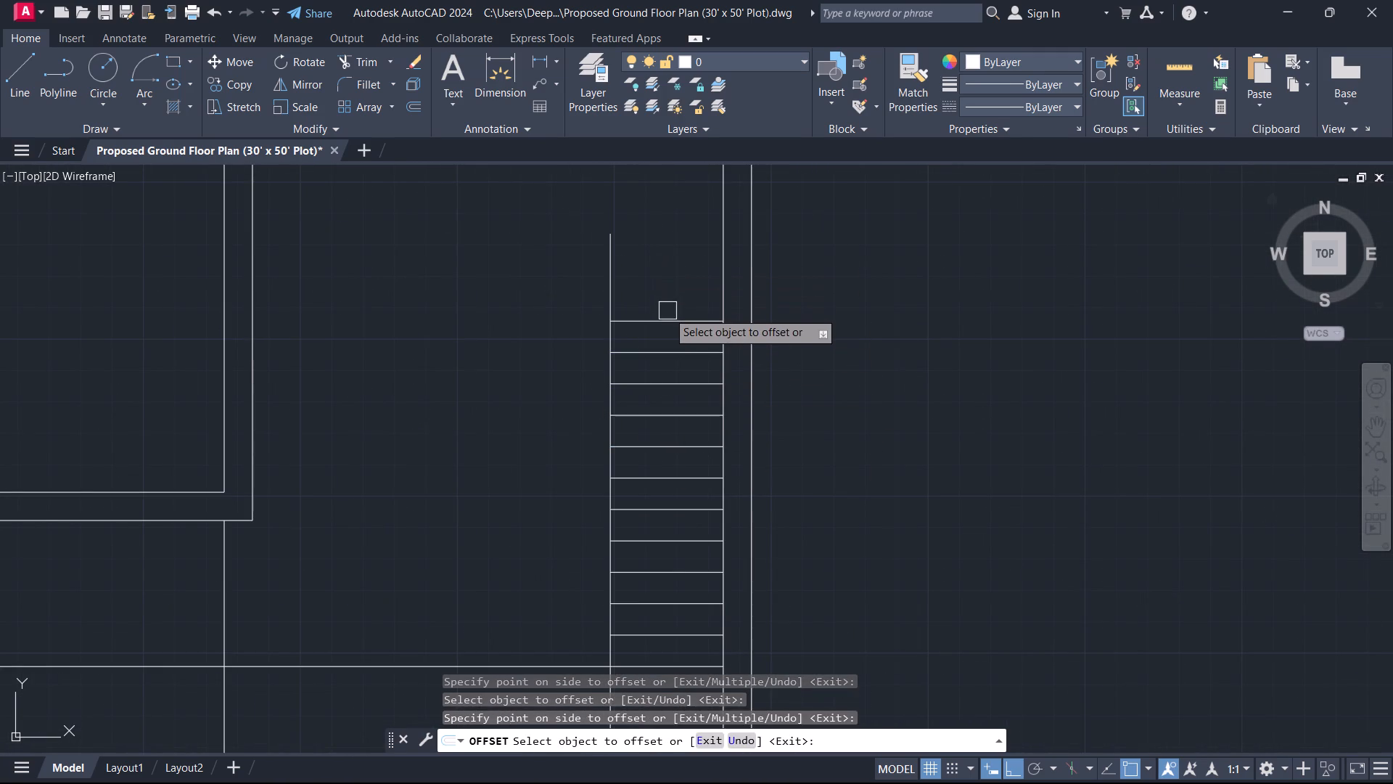
pyautogui.click(667, 311)
pyautogui.click(665, 313)
pyautogui.click(667, 274)
pyautogui.scroll(-1, 666, 264)
pyautogui.moveTo(666, 264); pyautogui.dragTo(693, 247, button='middle')
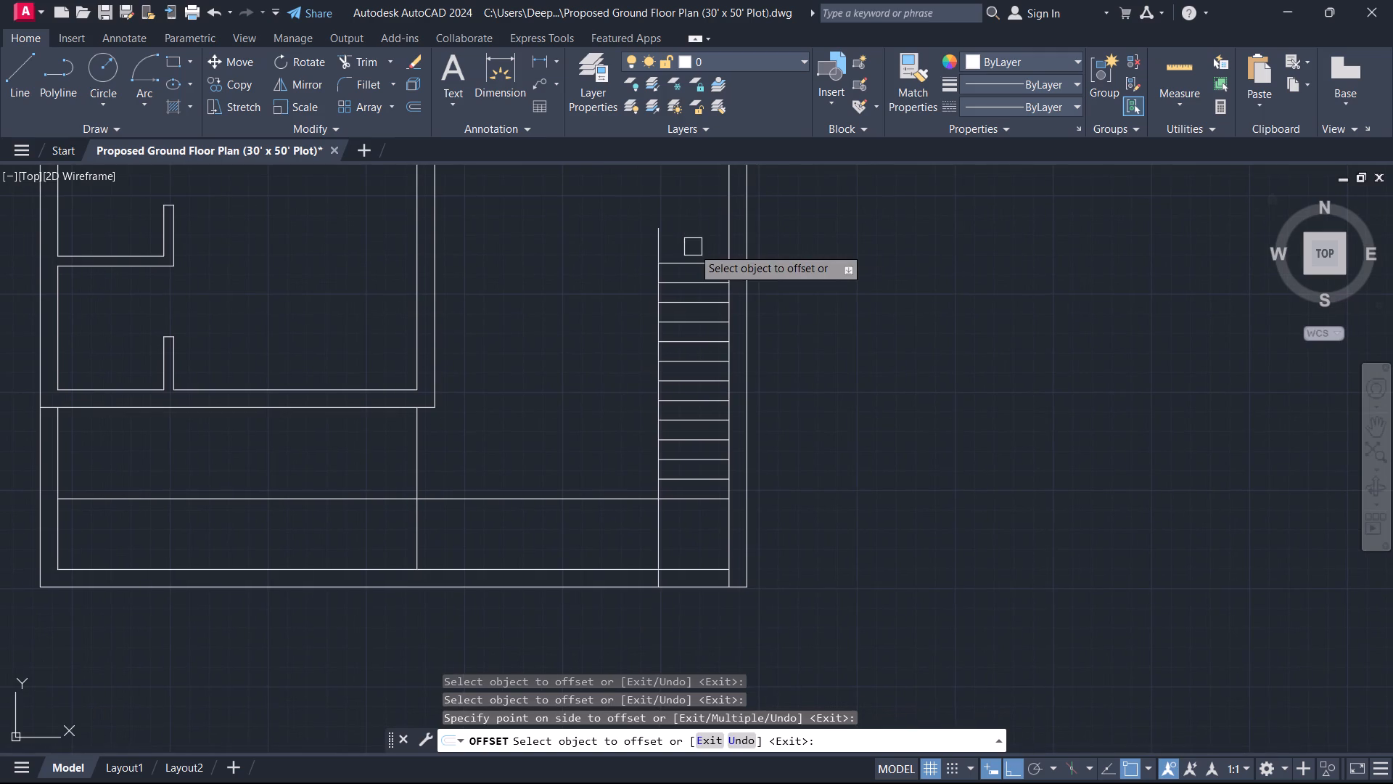
pyautogui.moveTo(693, 248); pyautogui.dragTo(691, 271, button='middle')
pyautogui.scroll(1, 693, 249)
pyautogui.press('Escape')
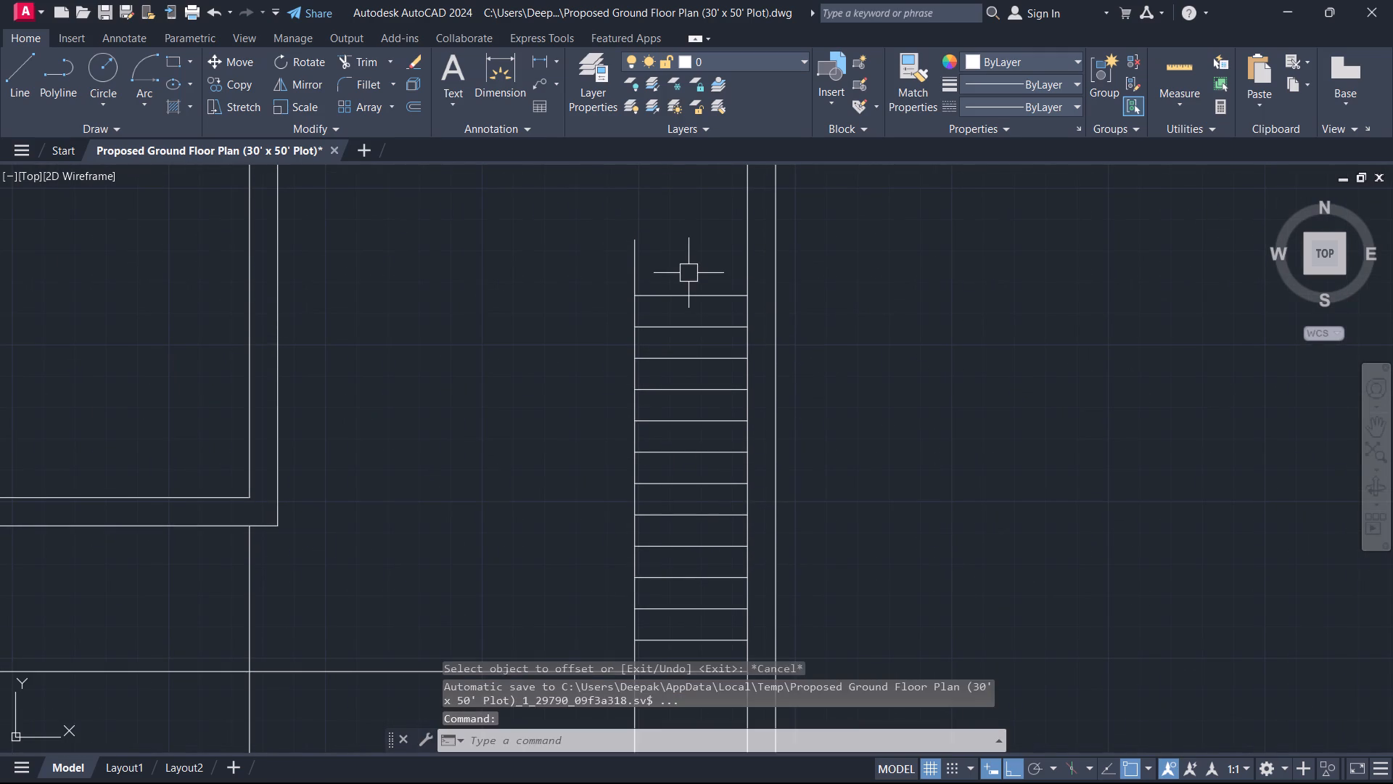
# Trim the part of the vertical stair line that extends north of the northernmost tread.
pyautogui.press('t')
pyautogui.press('r')
pyautogui.press('space')
pyautogui.click(684, 271)
pyautogui.click(562, 256)
pyautogui.press('Escape')
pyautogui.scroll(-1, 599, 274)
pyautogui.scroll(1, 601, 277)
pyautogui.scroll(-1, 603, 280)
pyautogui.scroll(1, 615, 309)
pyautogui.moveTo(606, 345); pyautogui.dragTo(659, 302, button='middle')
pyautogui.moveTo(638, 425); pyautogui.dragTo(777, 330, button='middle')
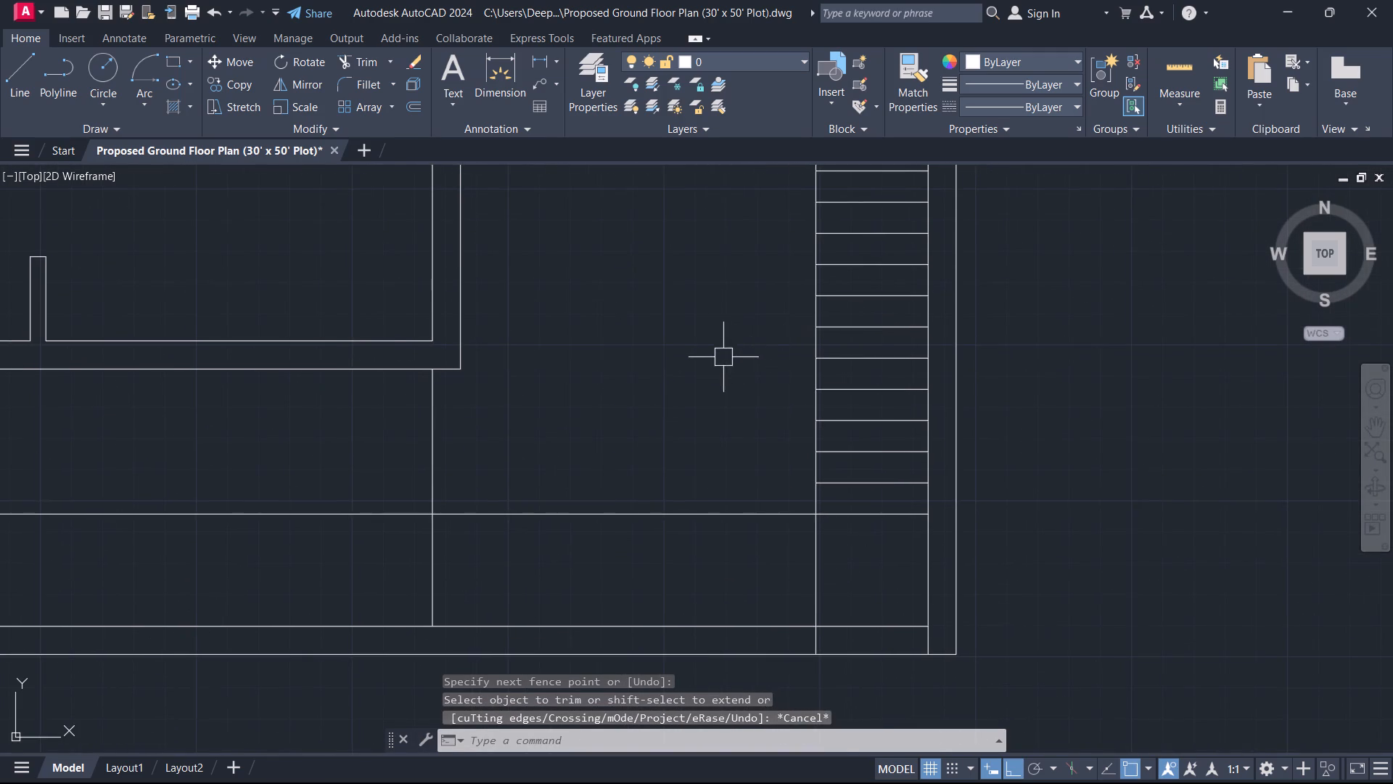
# Shorten the stair's vertical line by stretching its southern end up to the inner line of the south boundary wall.
pyautogui.scroll(-1, 723, 357)
pyautogui.moveTo(738, 438); pyautogui.dragTo(803, 403, button='middle')
pyautogui.scroll(1, 738, 438)
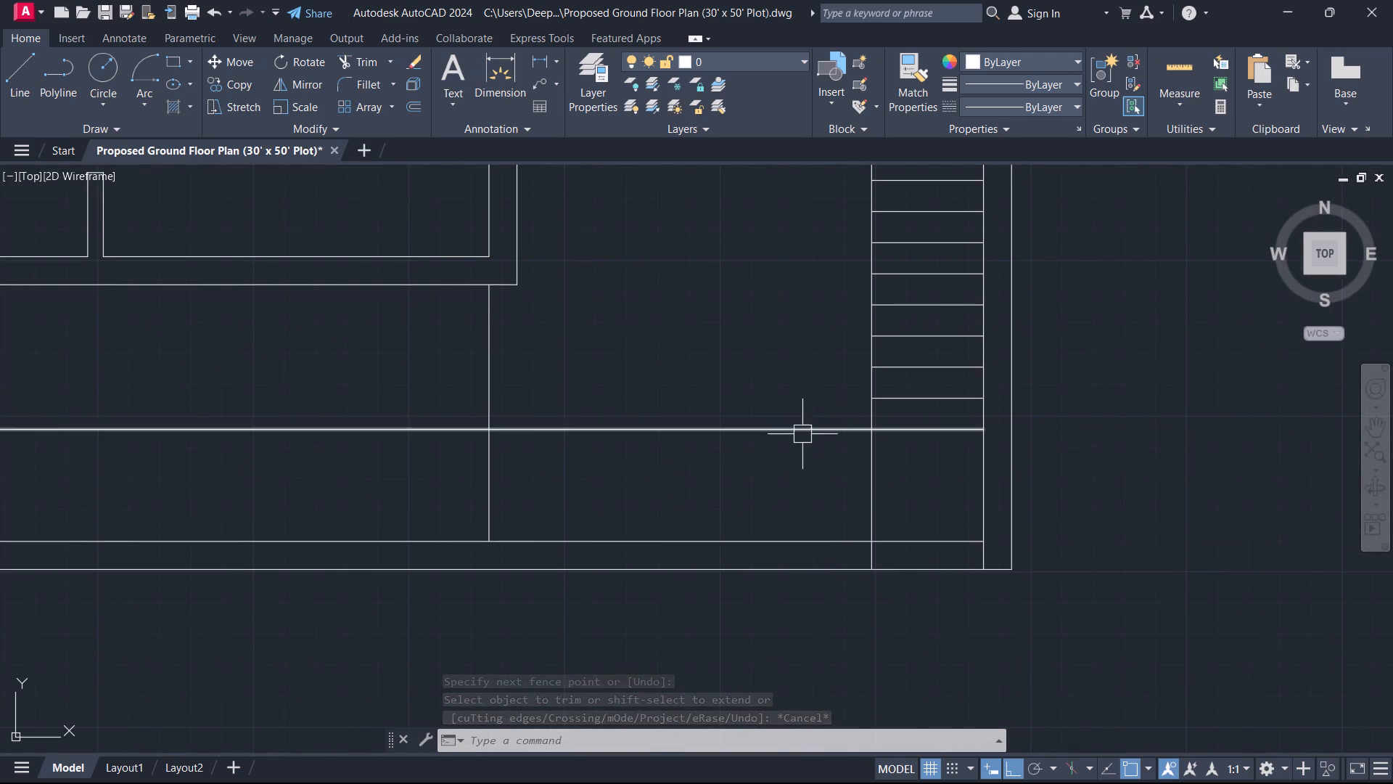
pyautogui.scroll(3, 870, 550)
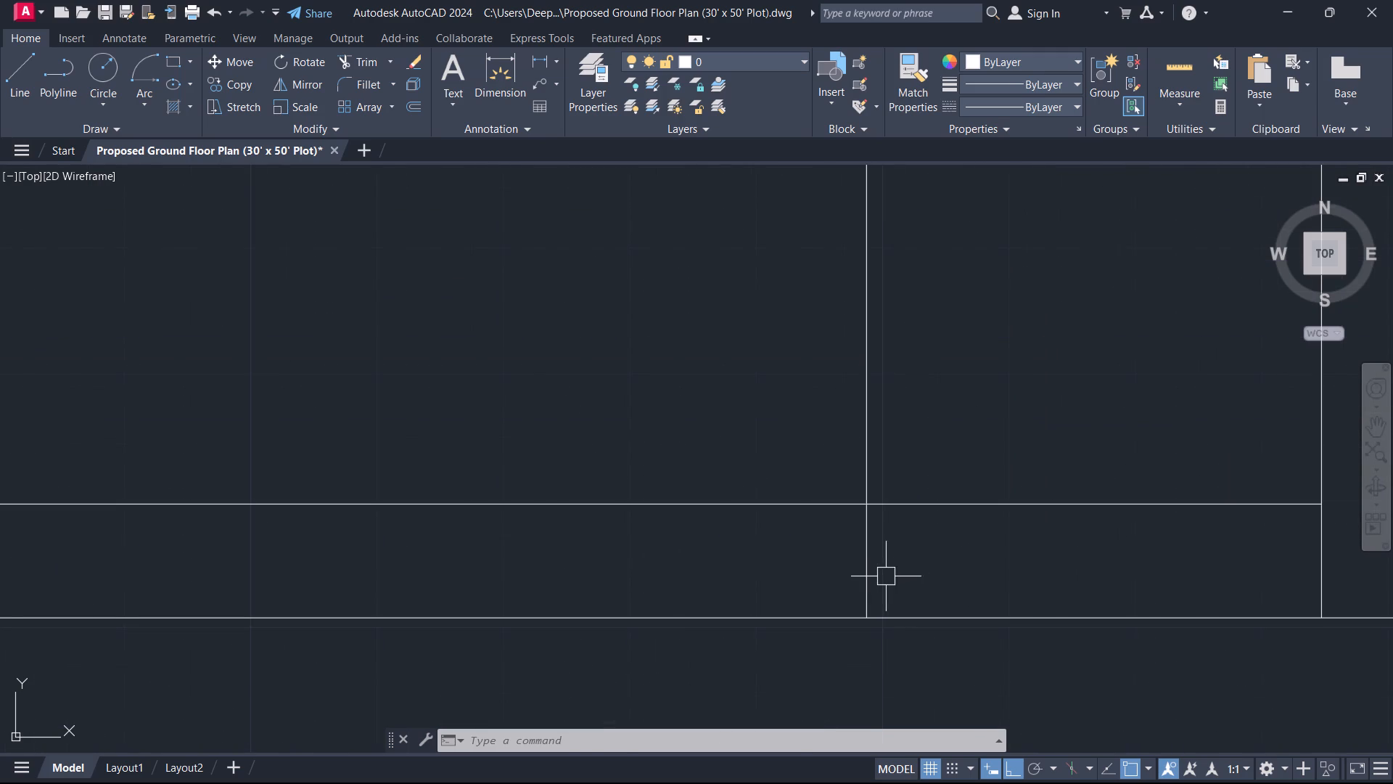
pyautogui.moveTo(884, 576); pyautogui.dragTo(875, 575)
pyautogui.moveTo(948, 565); pyautogui.dragTo(940, 565)
pyautogui.scroll(-3, 845, 494)
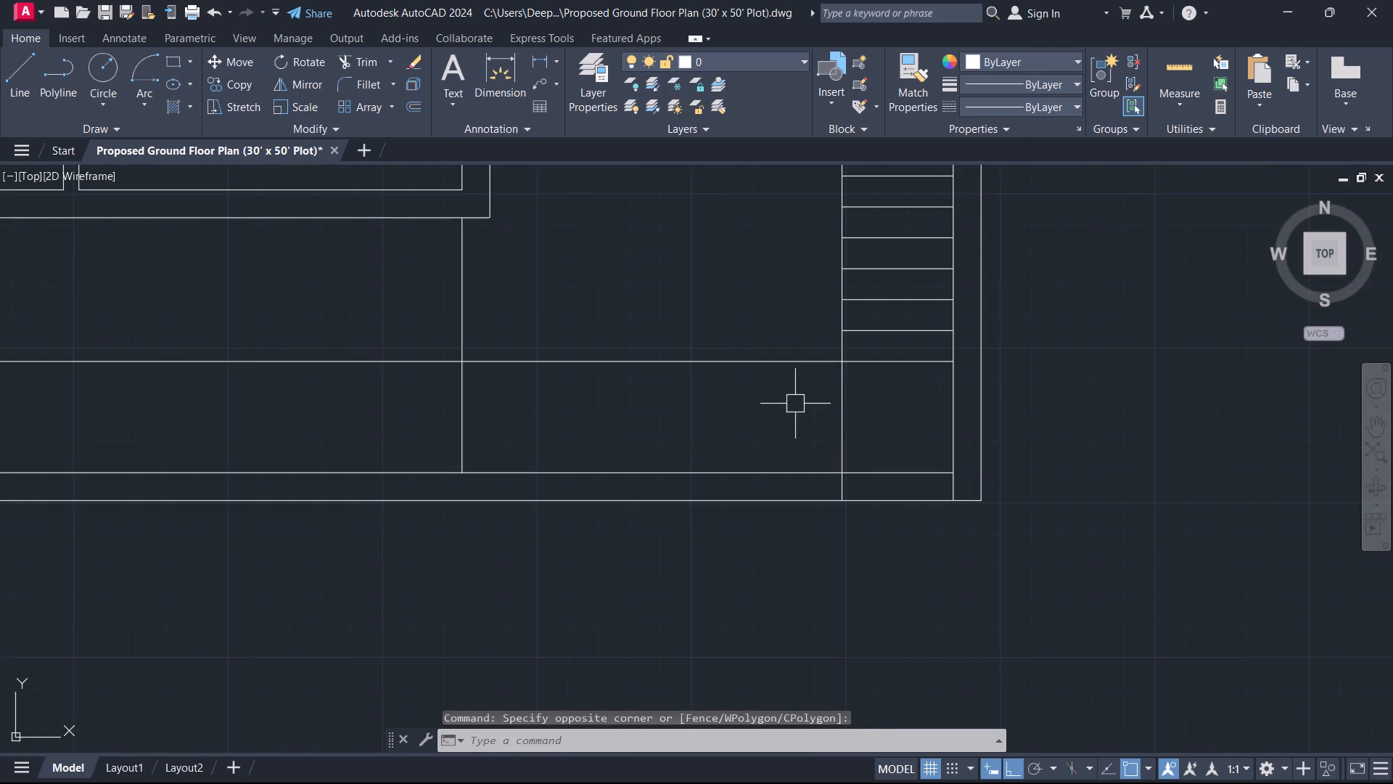
pyautogui.moveTo(792, 402); pyautogui.dragTo(804, 470, button='middle')
pyautogui.scroll(-2, 751, 365)
pyautogui.moveTo(751, 365); pyautogui.dragTo(723, 425, button='middle')
pyautogui.scroll(1, 751, 365)
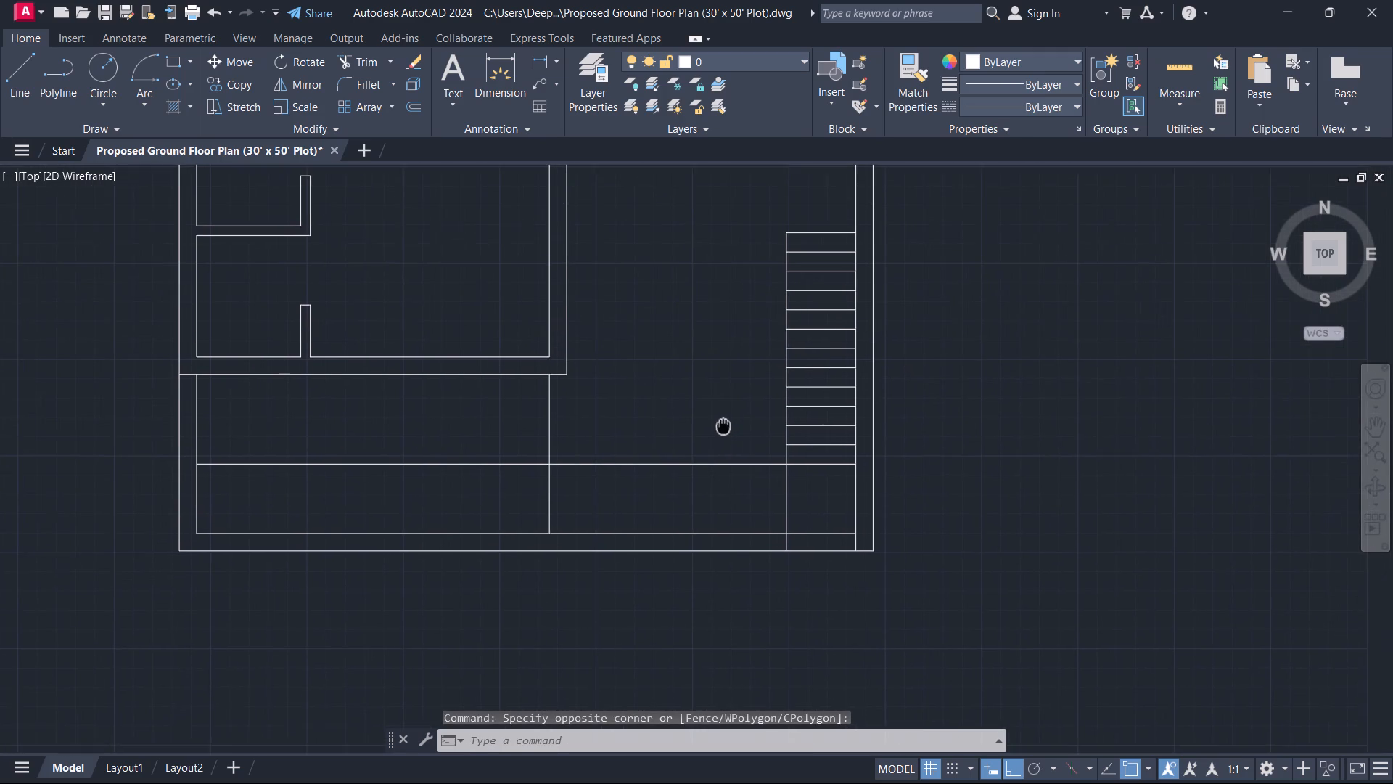
pyautogui.moveTo(723, 425); pyautogui.dragTo(723, 425, button='middle')
pyautogui.moveTo(722, 423); pyautogui.dragTo(773, 328, button='middle')
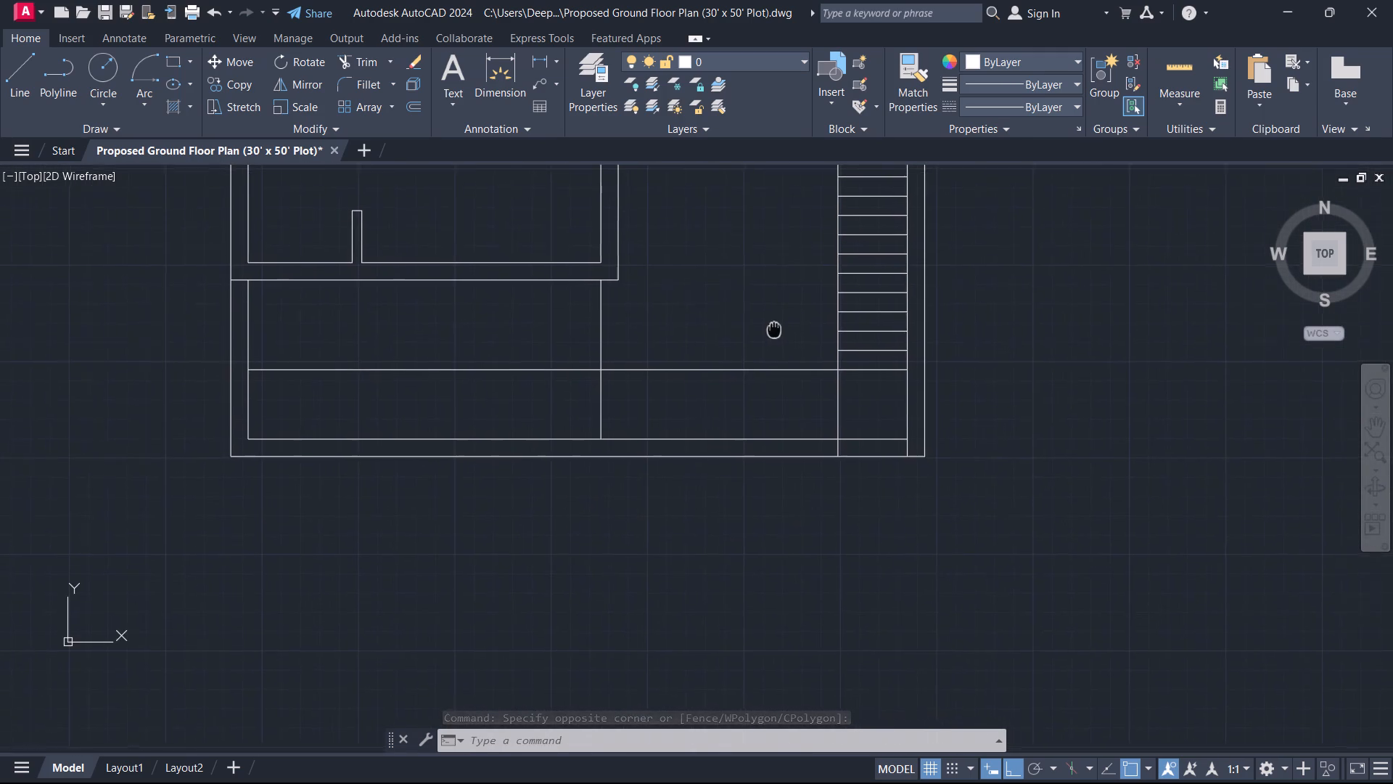
pyautogui.moveTo(773, 328); pyautogui.dragTo(735, 350, button='middle')
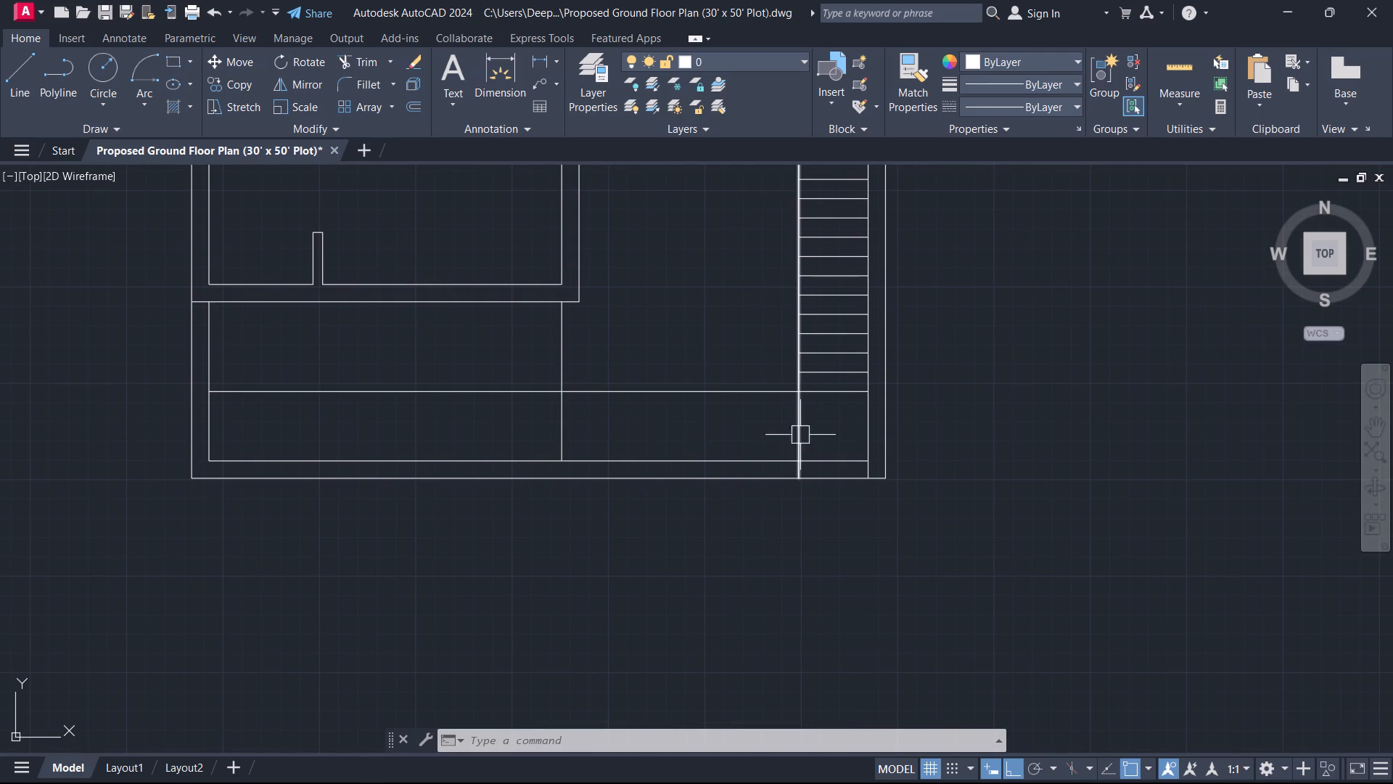
pyautogui.click(800, 435)
pyautogui.scroll(2, 804, 478)
pyautogui.click(789, 478)
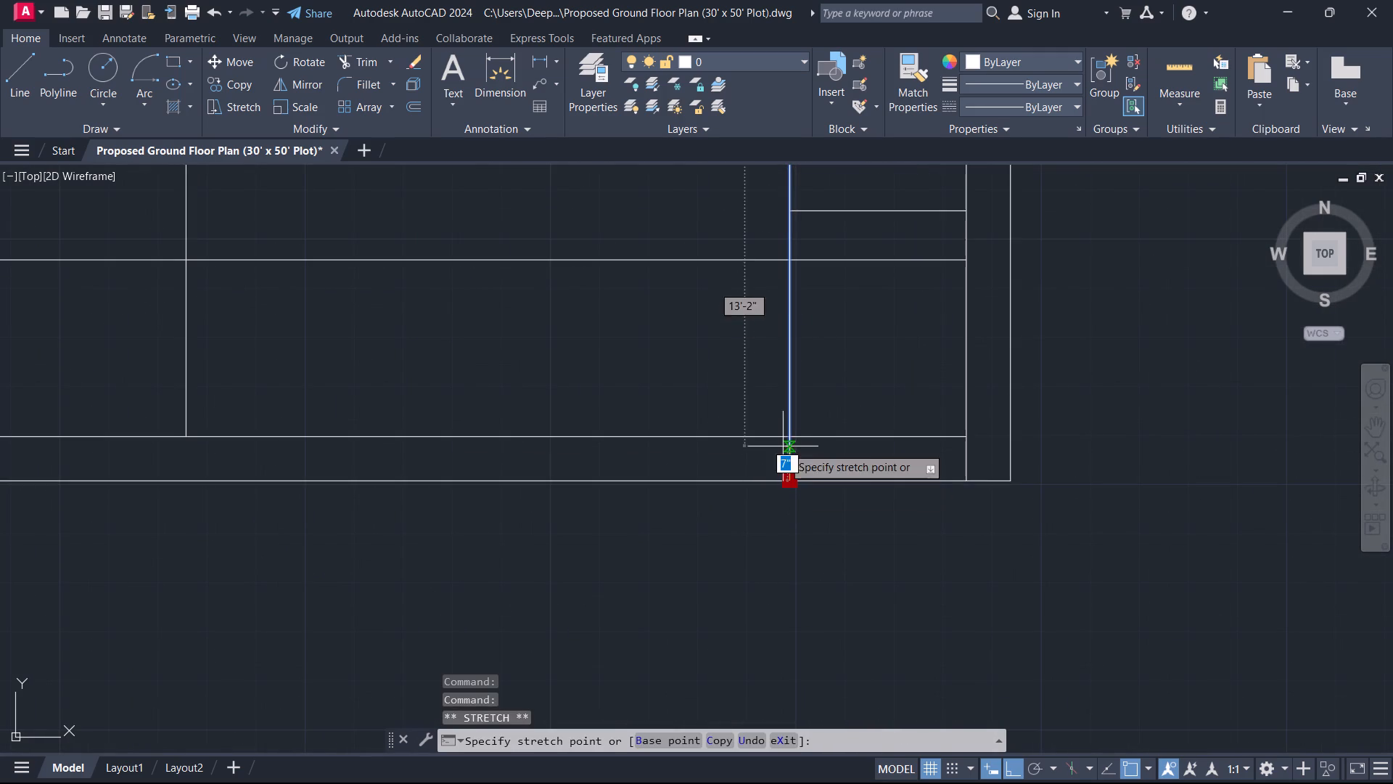
pyautogui.click(786, 436)
pyautogui.scroll(-2, 669, 346)
pyautogui.moveTo(669, 346); pyautogui.dragTo(715, 382, button='middle')
pyautogui.scroll(-1, 670, 347)
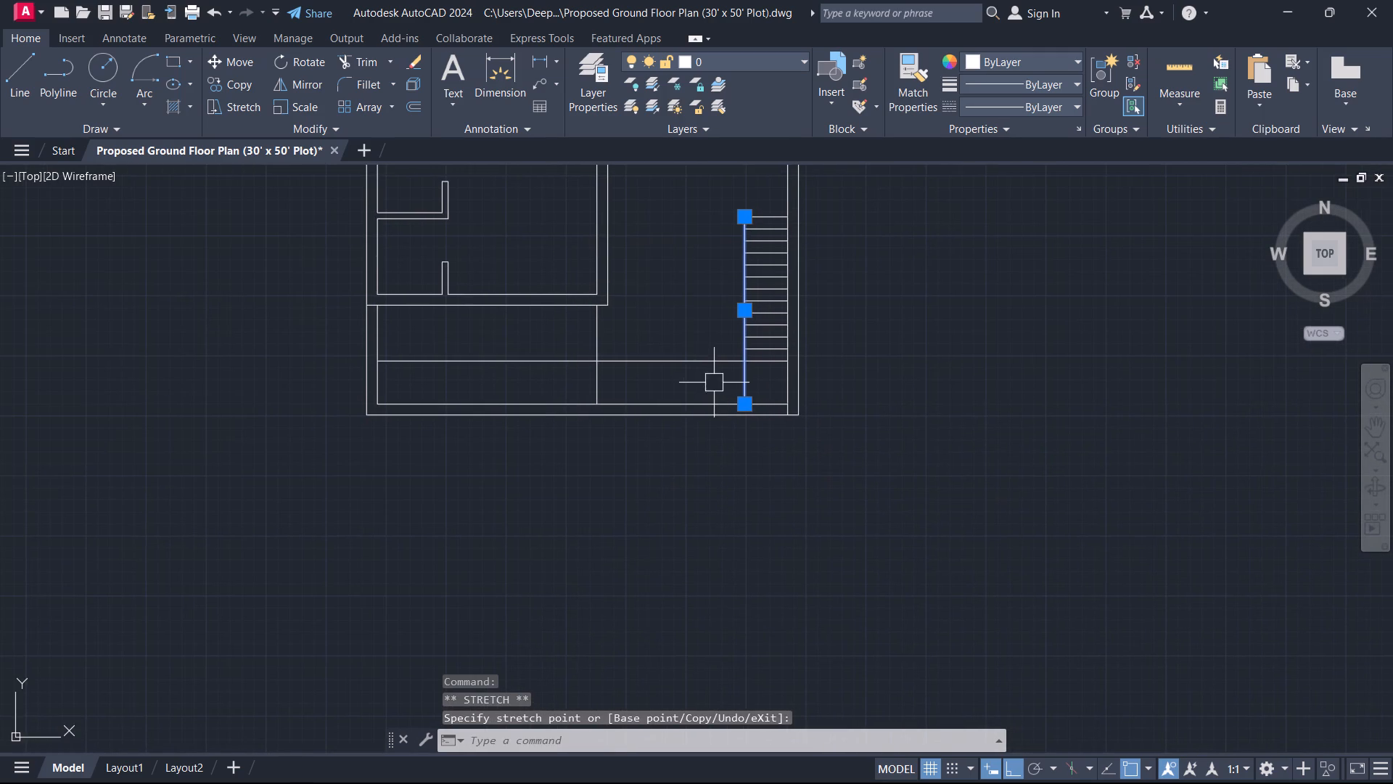
pyautogui.scroll(1, 696, 327)
pyautogui.moveTo(697, 327); pyautogui.dragTo(601, 319, button='middle')
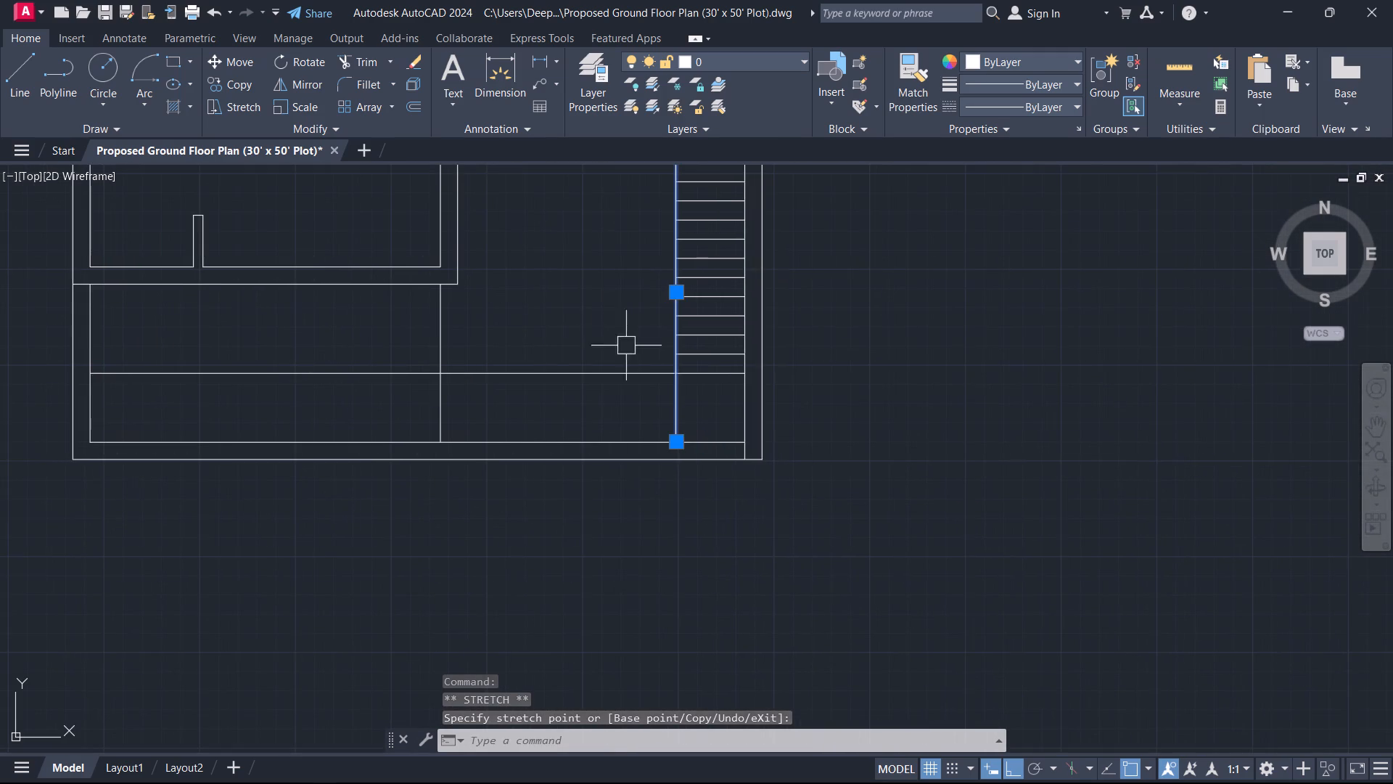
pyautogui.moveTo(625, 377); pyautogui.dragTo(602, 403, button='middle')
pyautogui.scroll(1, 622, 375)
pyautogui.press('Escape')
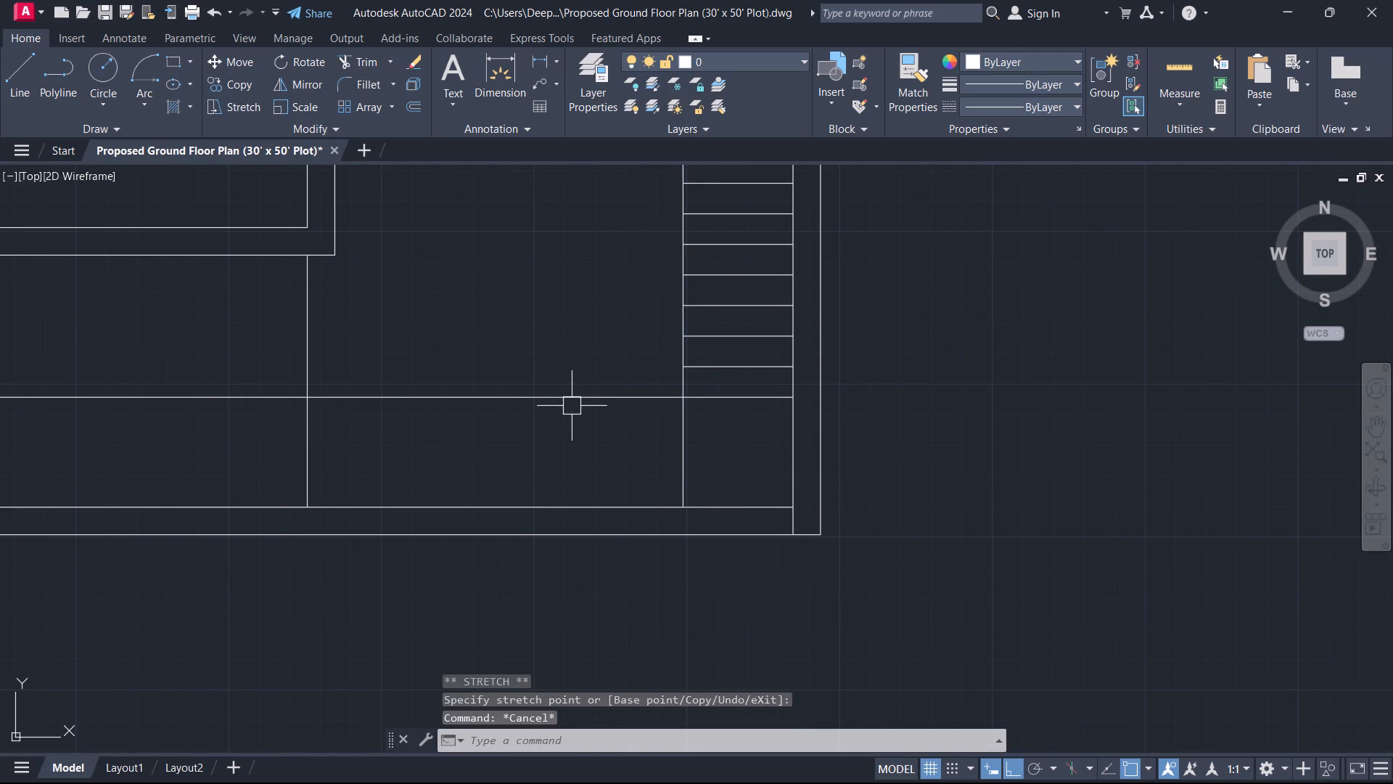
# Offset the stair's vertical line successively westward at 10" spacing to add four tread lines for the second flight.
pyautogui.write('o')
pyautogui.press('space')
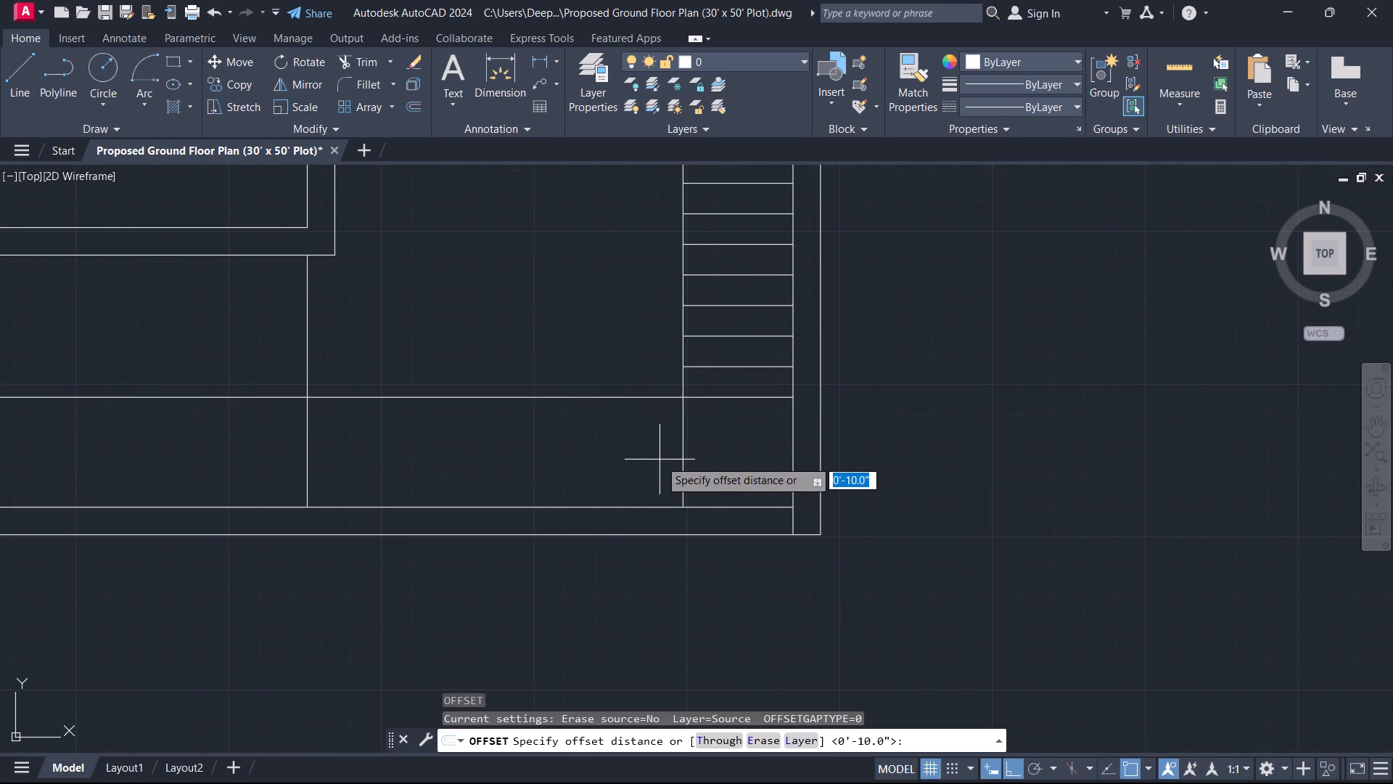
pyautogui.press('space')
pyautogui.click(679, 464)
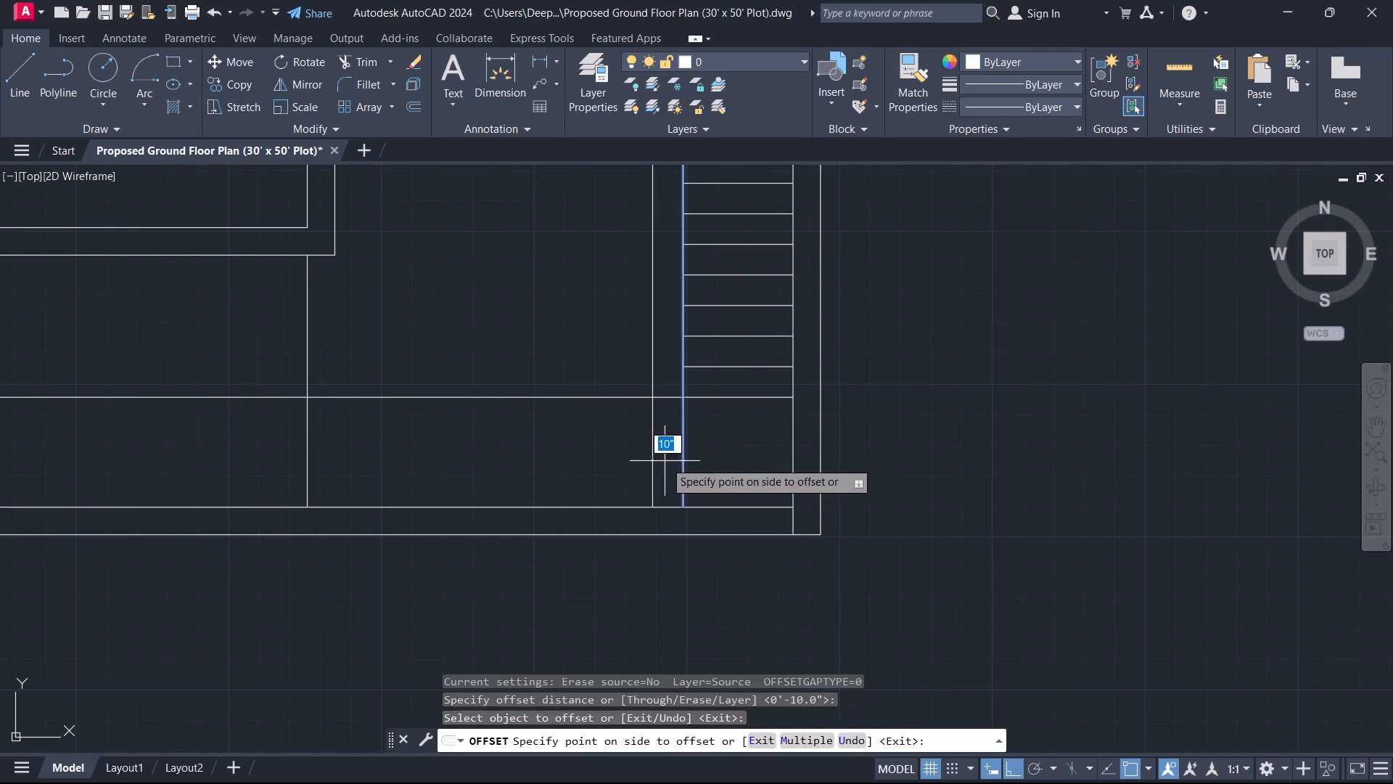
pyautogui.click(659, 460)
pyautogui.click(647, 452)
pyautogui.click(616, 441)
pyautogui.click(617, 454)
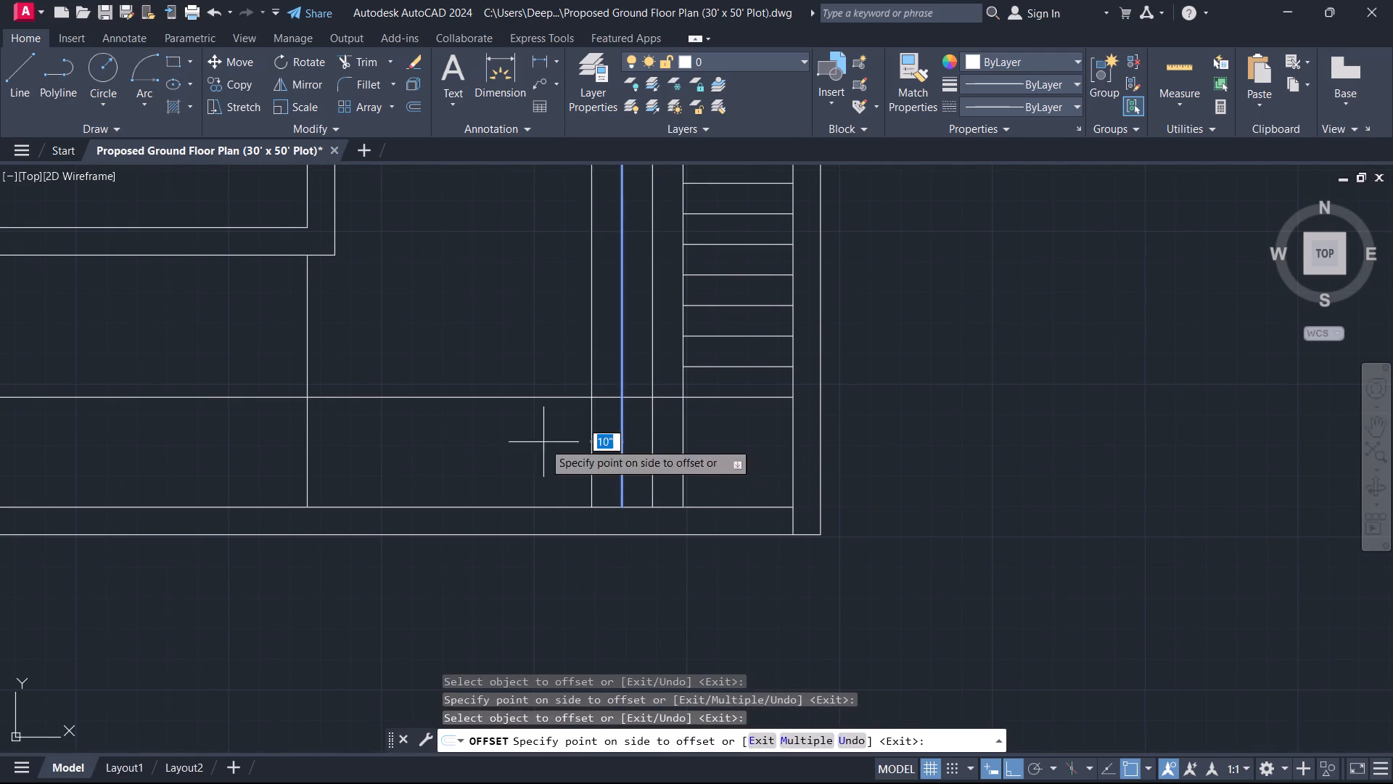
pyautogui.click(537, 441)
pyautogui.click(593, 469)
pyautogui.click(559, 452)
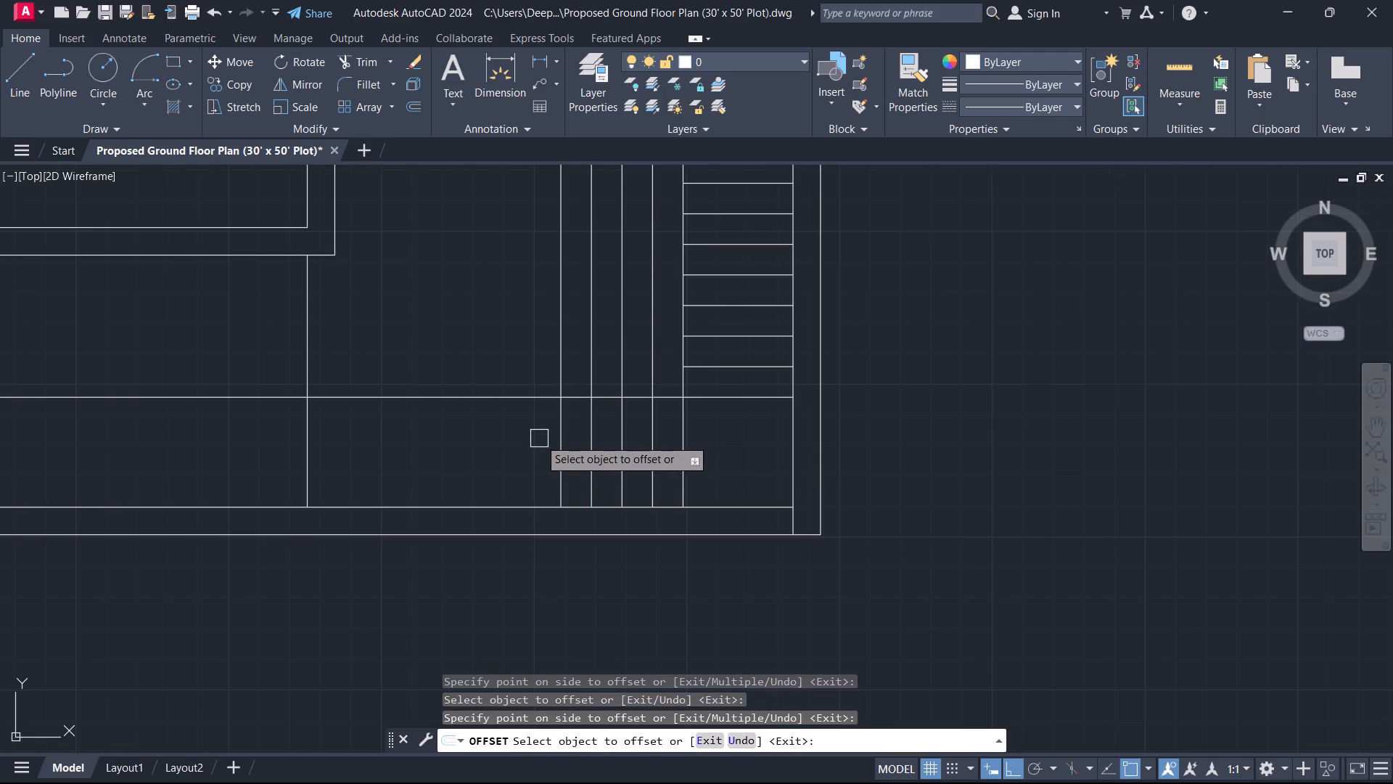
# Continue offsetting the westernmost tread line westward at 10" spacing to add three more treads.
pyautogui.scroll(-1, 539, 438)
pyautogui.moveTo(539, 438); pyautogui.dragTo(620, 483, button='middle')
pyautogui.scroll(1, 642, 422)
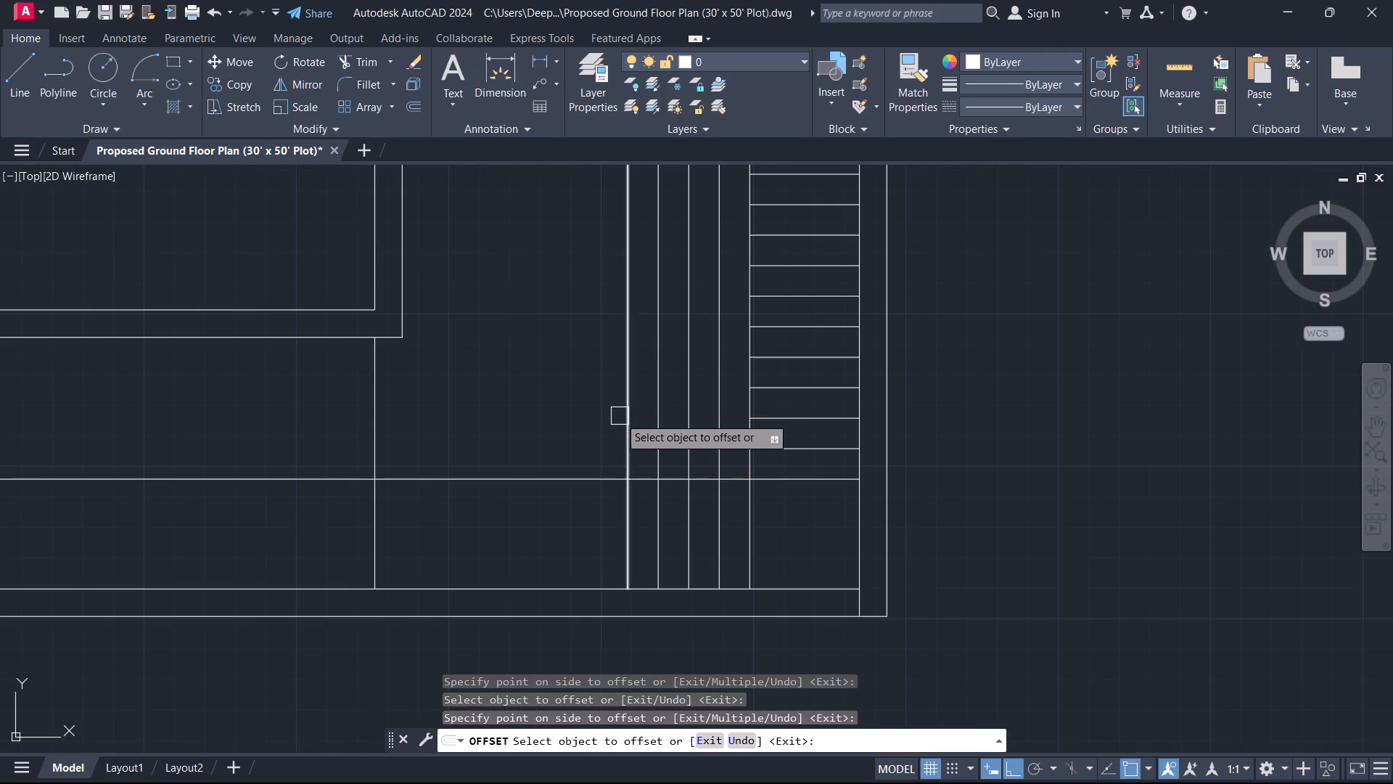
pyautogui.moveTo(602, 425); pyautogui.dragTo(657, 459, button='middle')
pyautogui.scroll(-1, 657, 459)
pyautogui.scroll(-1, 608, 401)
pyautogui.moveTo(608, 401); pyautogui.dragTo(630, 444, button='middle')
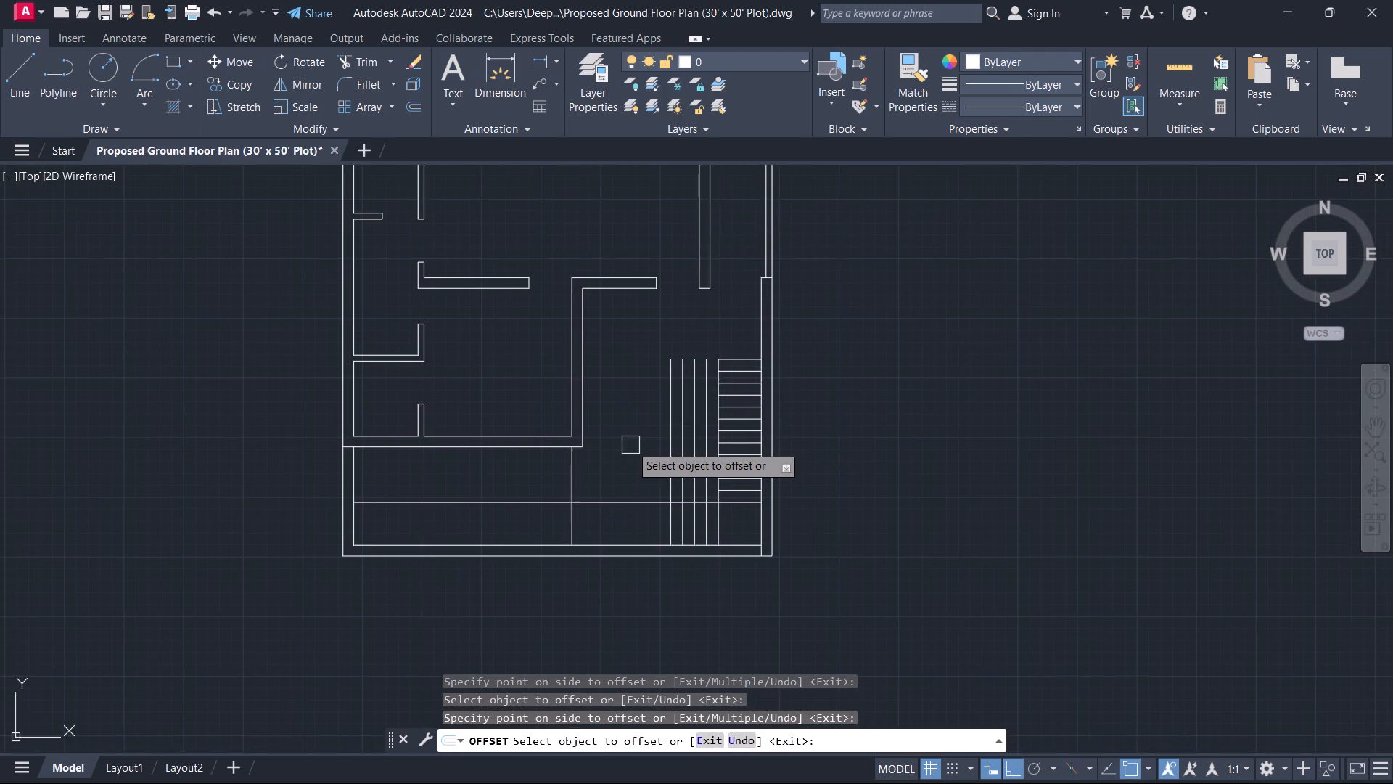
pyautogui.scroll(1, 631, 445)
pyautogui.moveTo(631, 454); pyautogui.dragTo(608, 454, button='middle')
pyautogui.moveTo(596, 490); pyautogui.dragTo(554, 465, button='middle')
pyautogui.scroll(1, 643, 580)
pyautogui.click(617, 527)
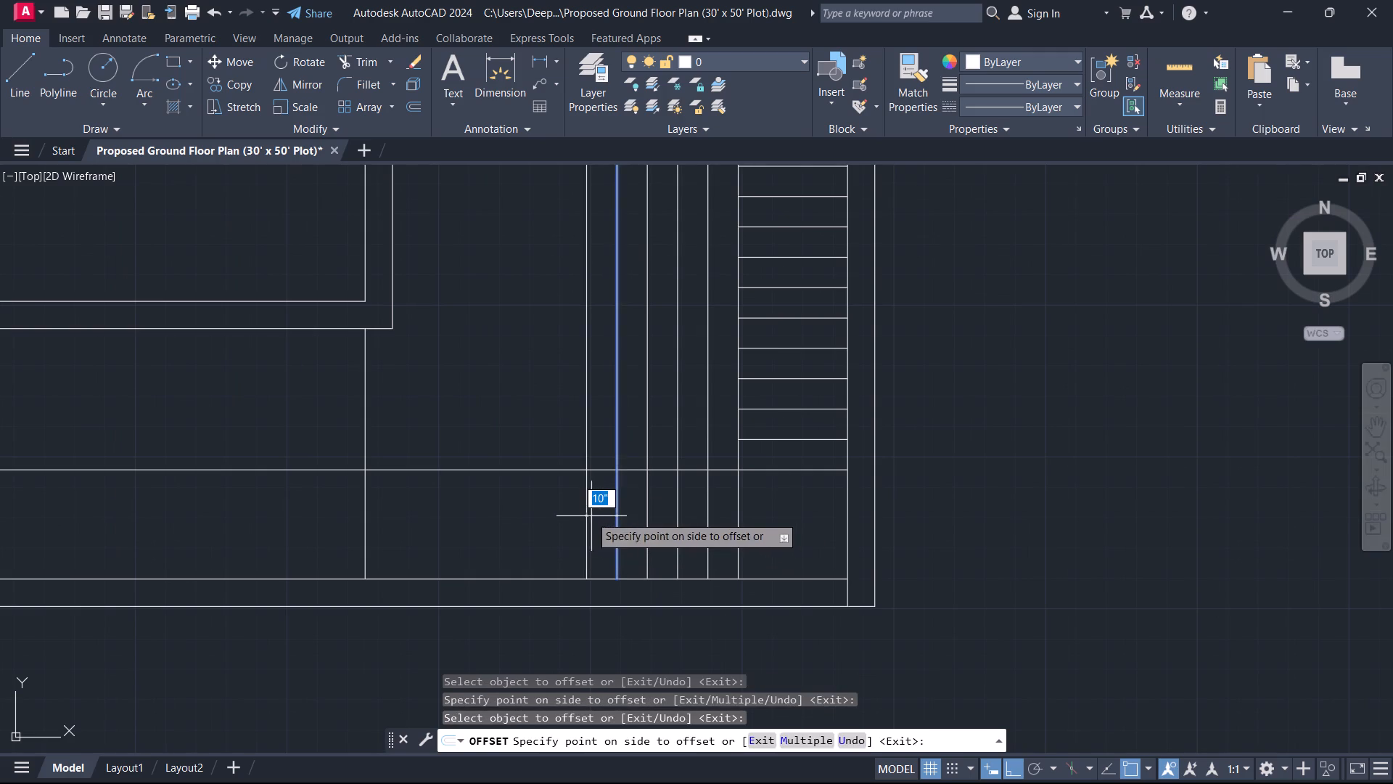
pyautogui.click(589, 515)
pyautogui.click(586, 520)
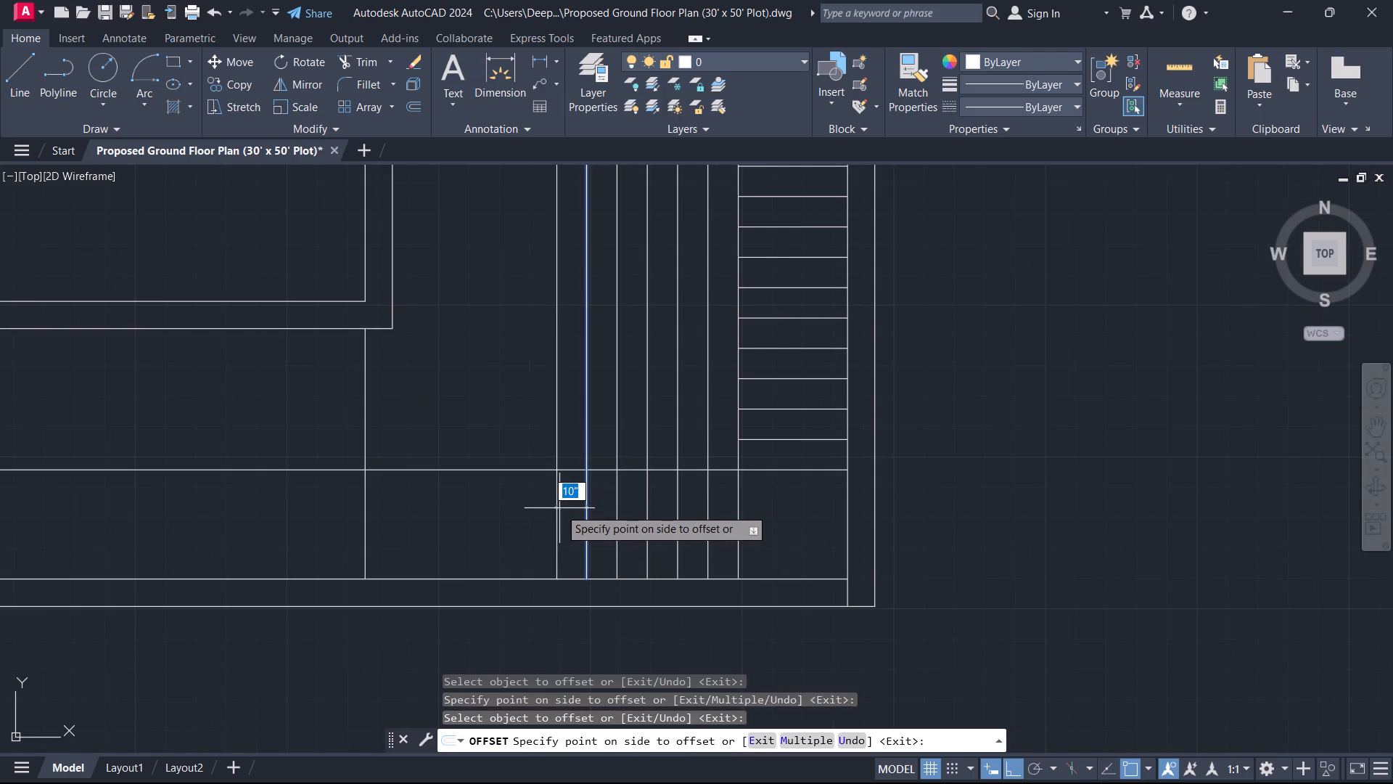
pyautogui.click(559, 508)
pyautogui.click(554, 513)
pyautogui.click(536, 512)
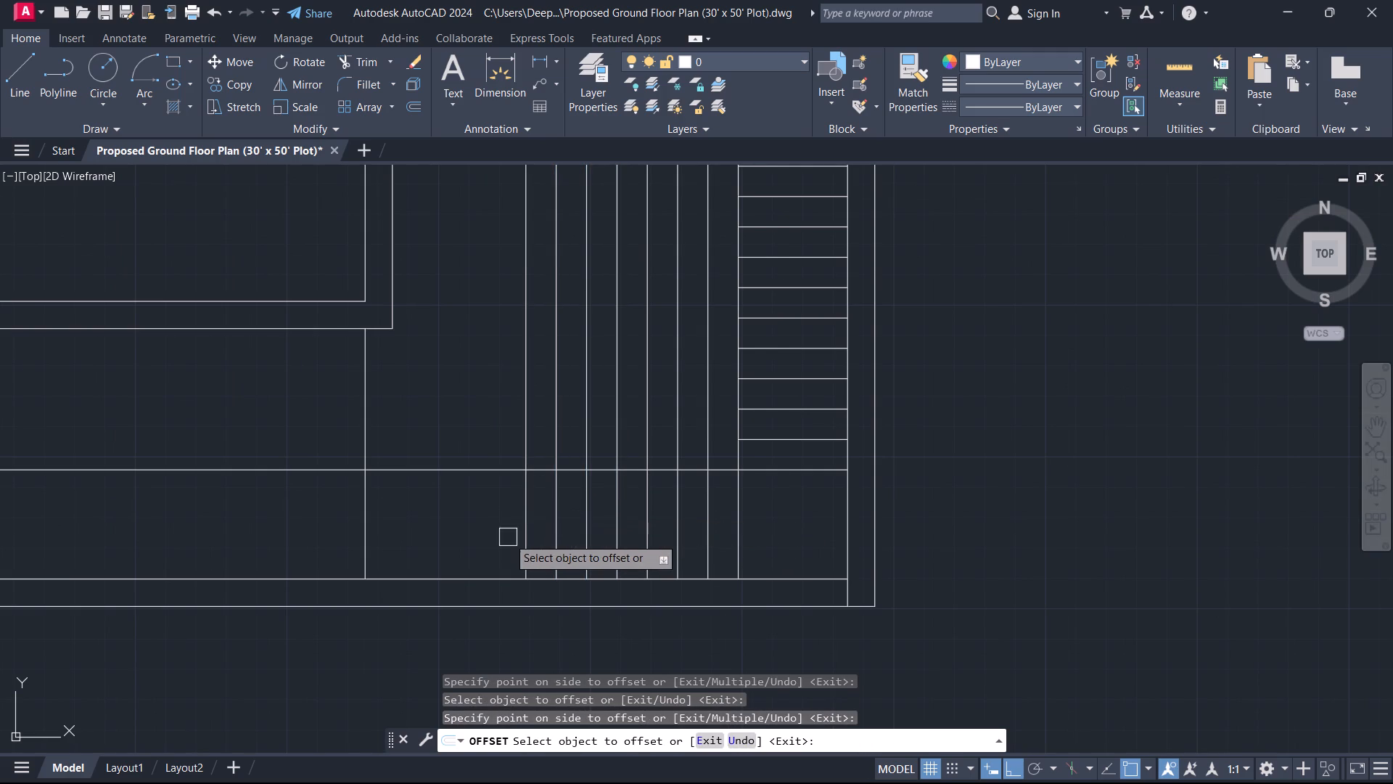
pyautogui.scroll(-1, 508, 537)
pyautogui.moveTo(508, 537); pyautogui.dragTo(485, 545, button='middle')
pyautogui.scroll(1, 532, 512)
pyautogui.press('Escape')
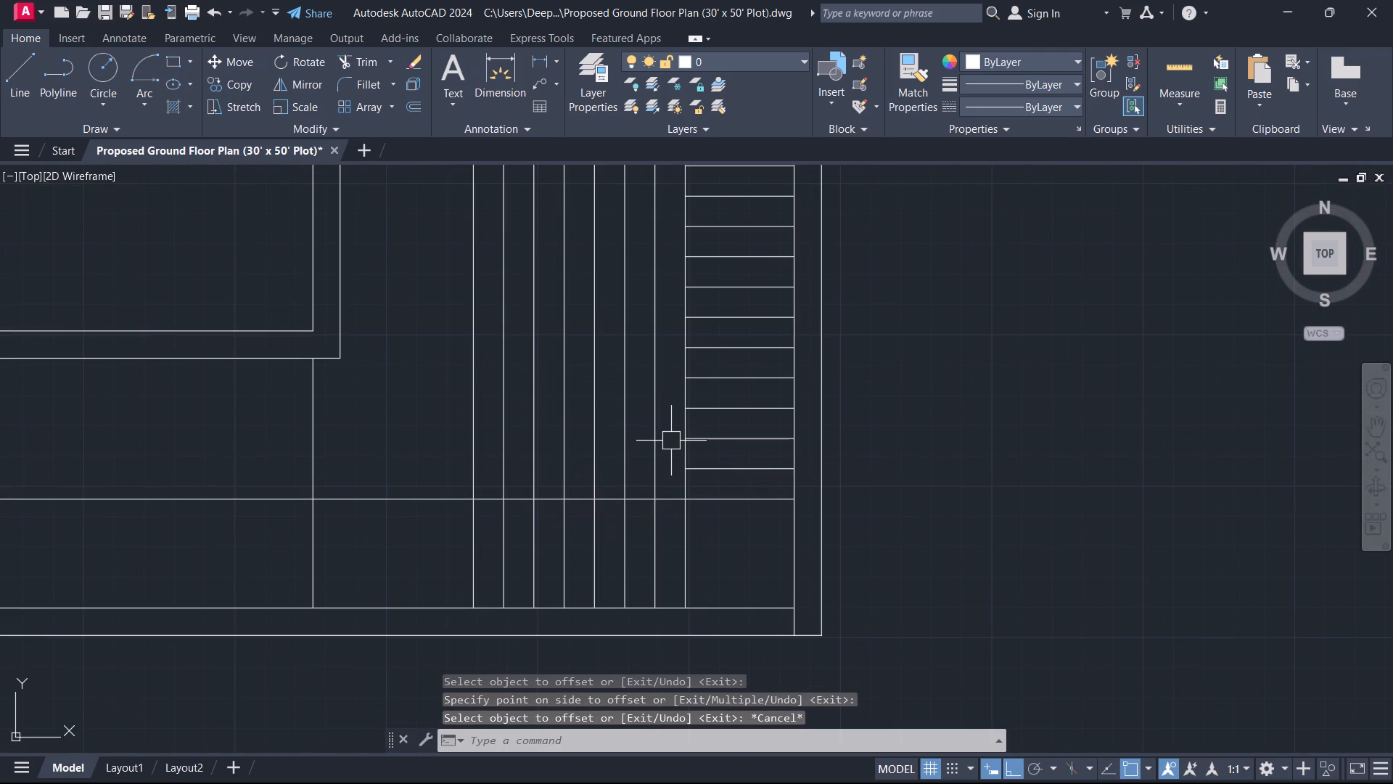
# Trim the parts of the seven new tread lines that extend north of the horizontal stair line.
pyautogui.write('tr')
pyautogui.press('space')
pyautogui.moveTo(672, 441); pyautogui.dragTo(664, 441)
pyautogui.click(445, 418)
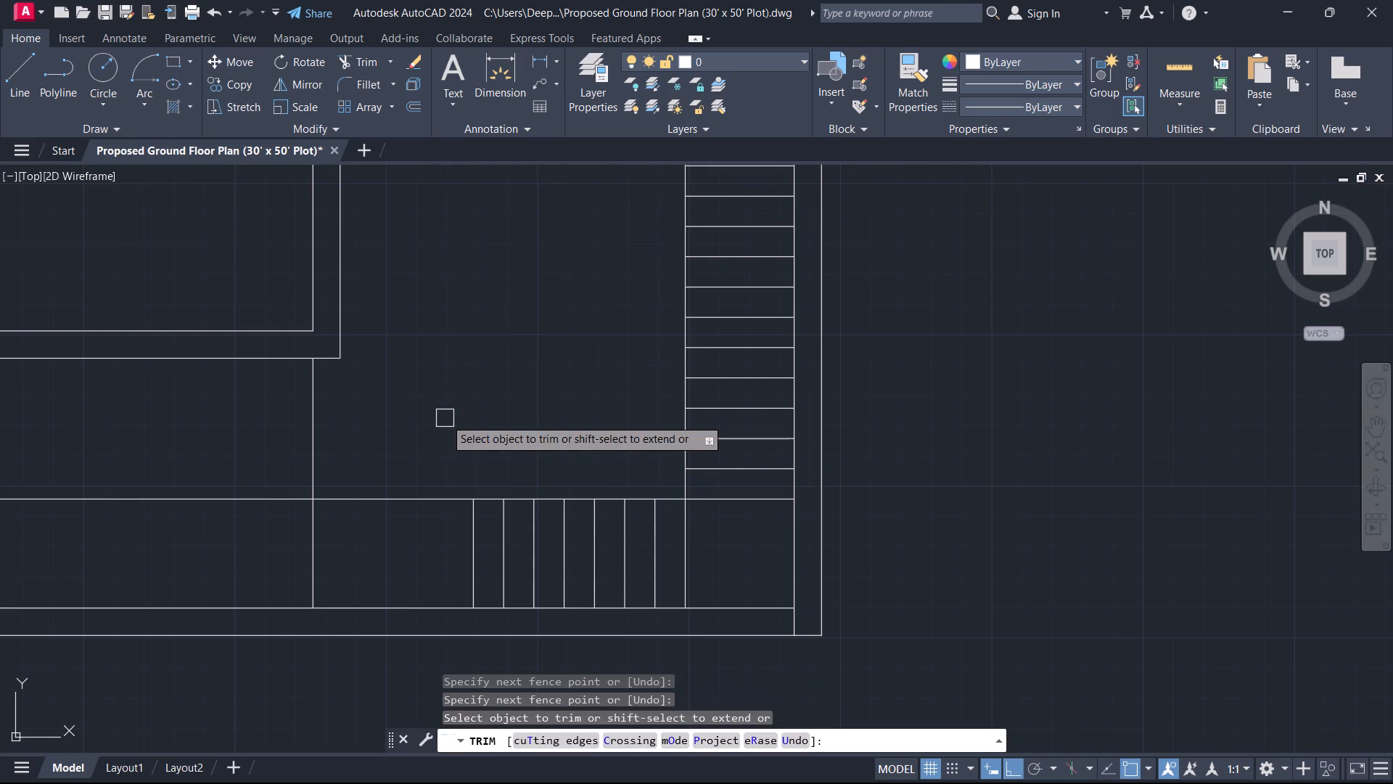
pyautogui.press('Escape')
# Trim the horizontal stair line west of the last tread and the vertical guide line between the house corner and south boundary wall.
pyautogui.scroll(-1, 447, 422)
pyautogui.moveTo(474, 436); pyautogui.dragTo(522, 483, button='middle')
pyautogui.scroll(-1, 522, 483)
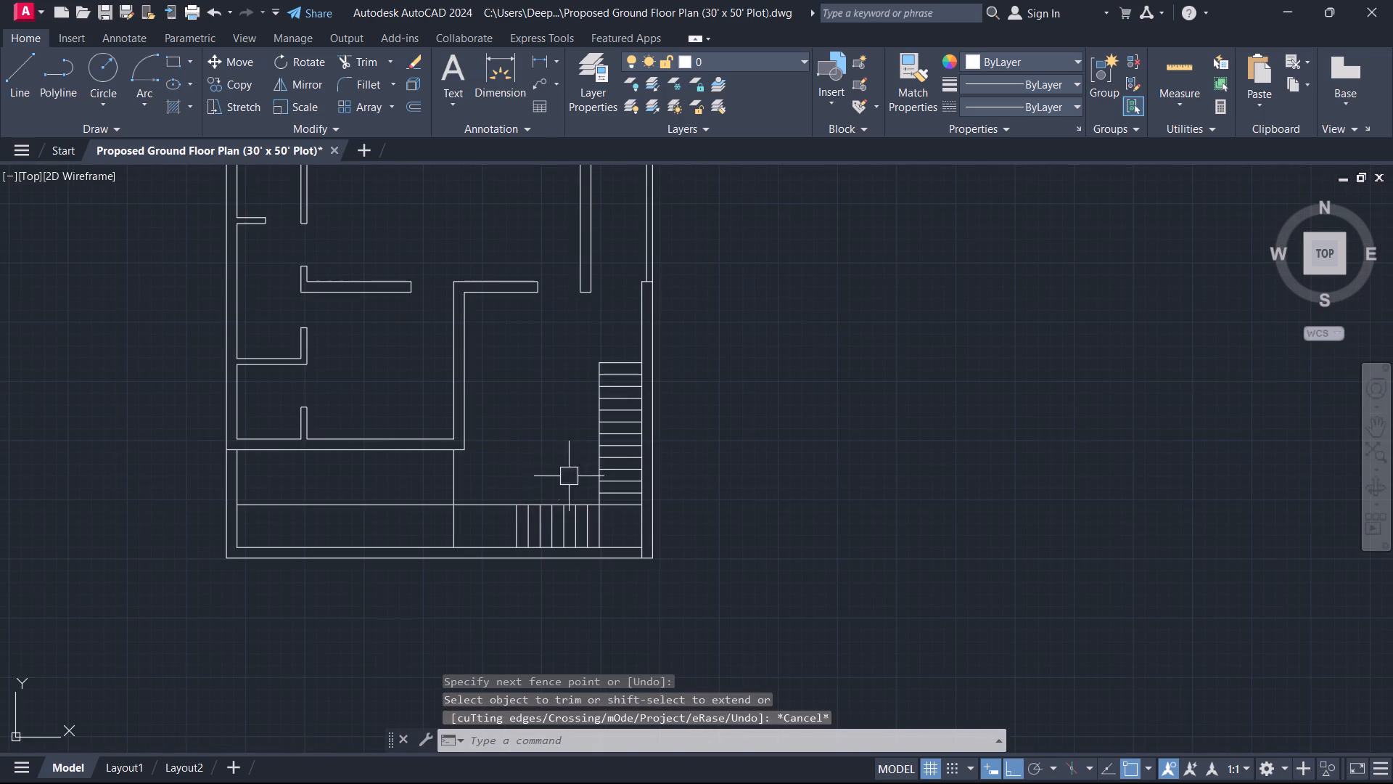
pyautogui.scroll(1, 530, 509)
pyautogui.moveTo(501, 517); pyautogui.dragTo(585, 499, button='middle')
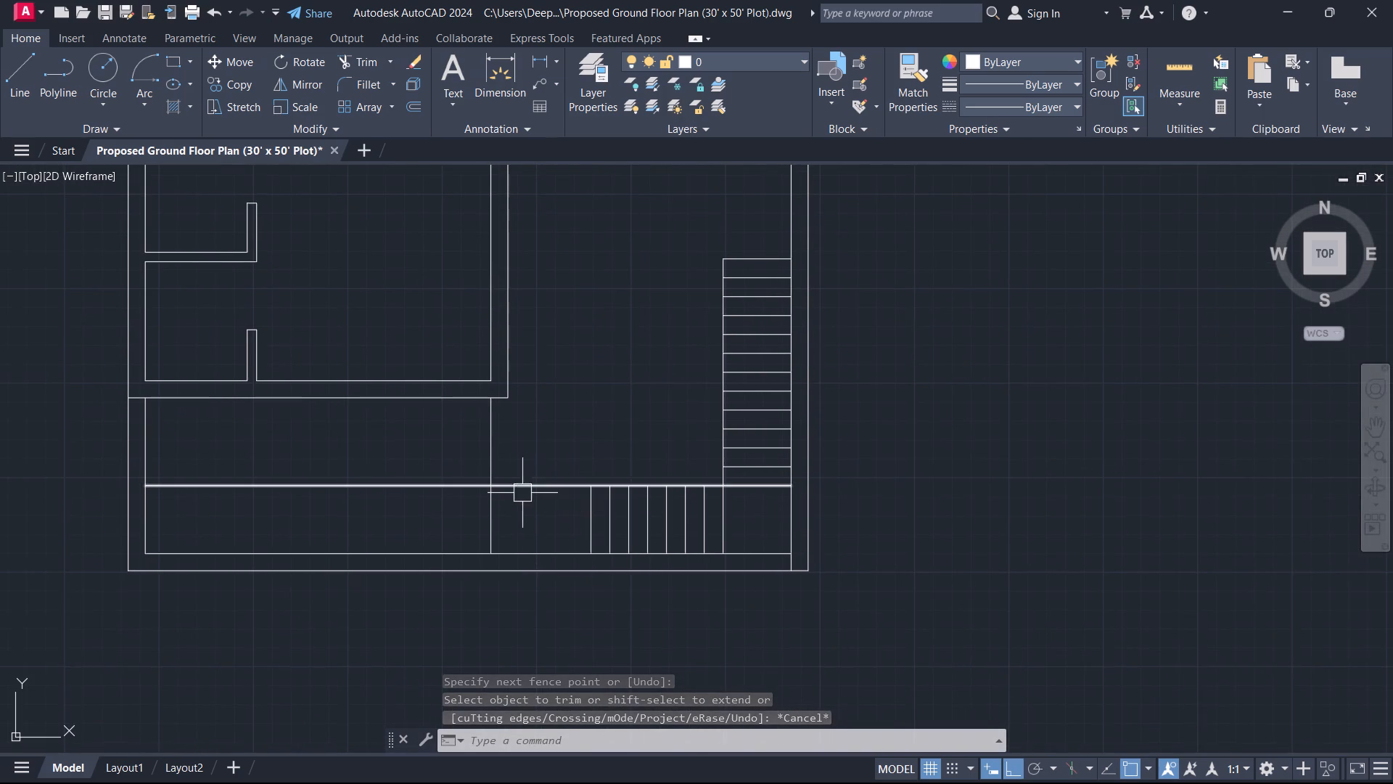
pyautogui.scroll(1, 506, 486)
pyautogui.moveTo(499, 478); pyautogui.dragTo(554, 515, button='middle')
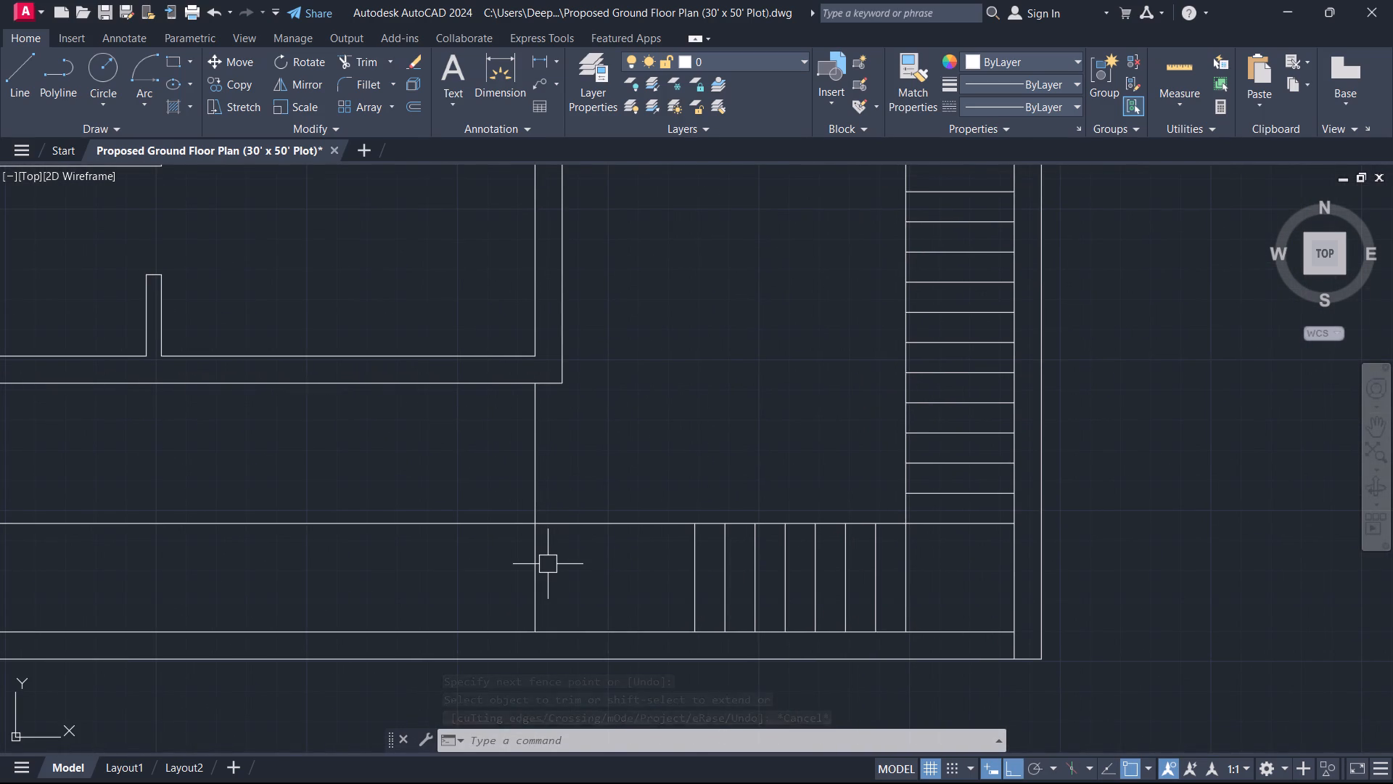
pyautogui.write('tr')
pyautogui.press('space')
pyautogui.moveTo(561, 574); pyautogui.dragTo(555, 568)
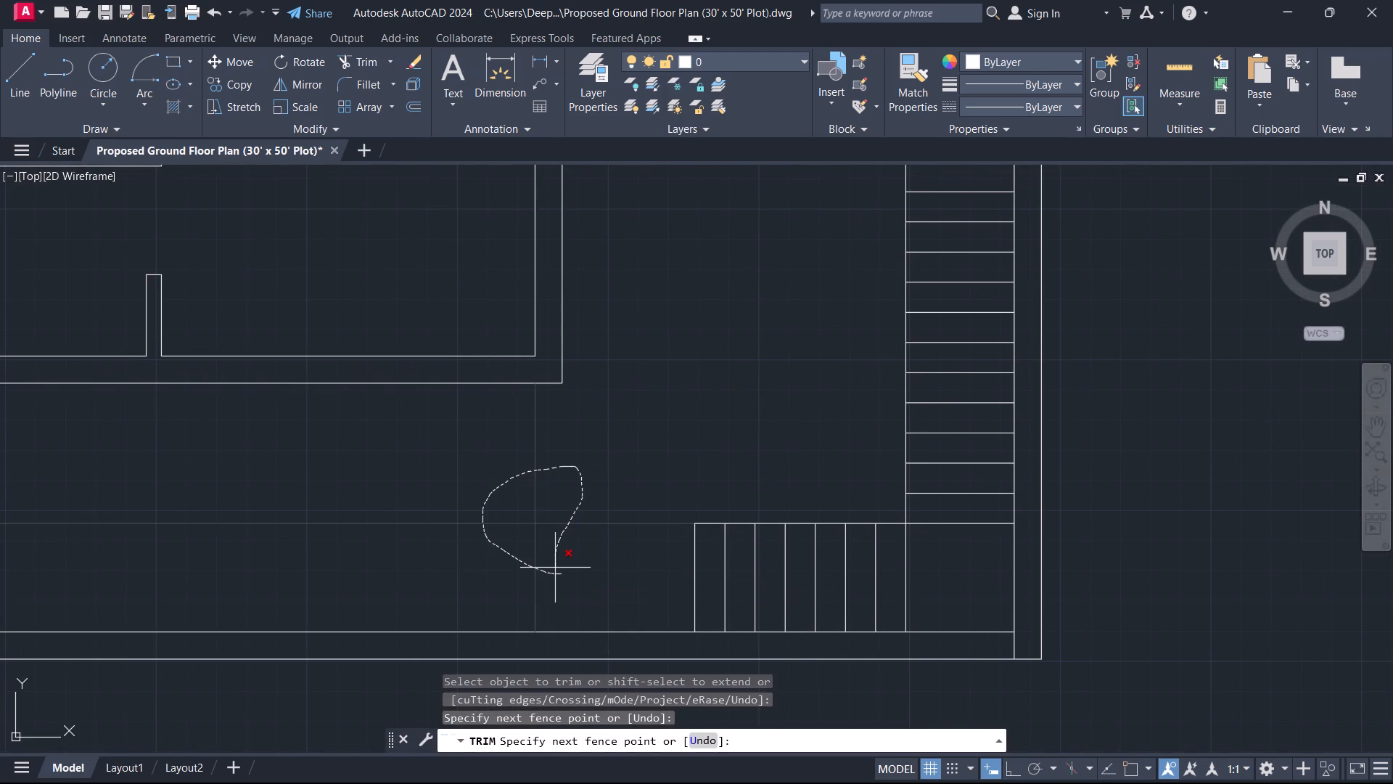
pyautogui.moveTo(555, 568); pyautogui.dragTo(543, 572)
pyautogui.moveTo(543, 572); pyautogui.dragTo(529, 447)
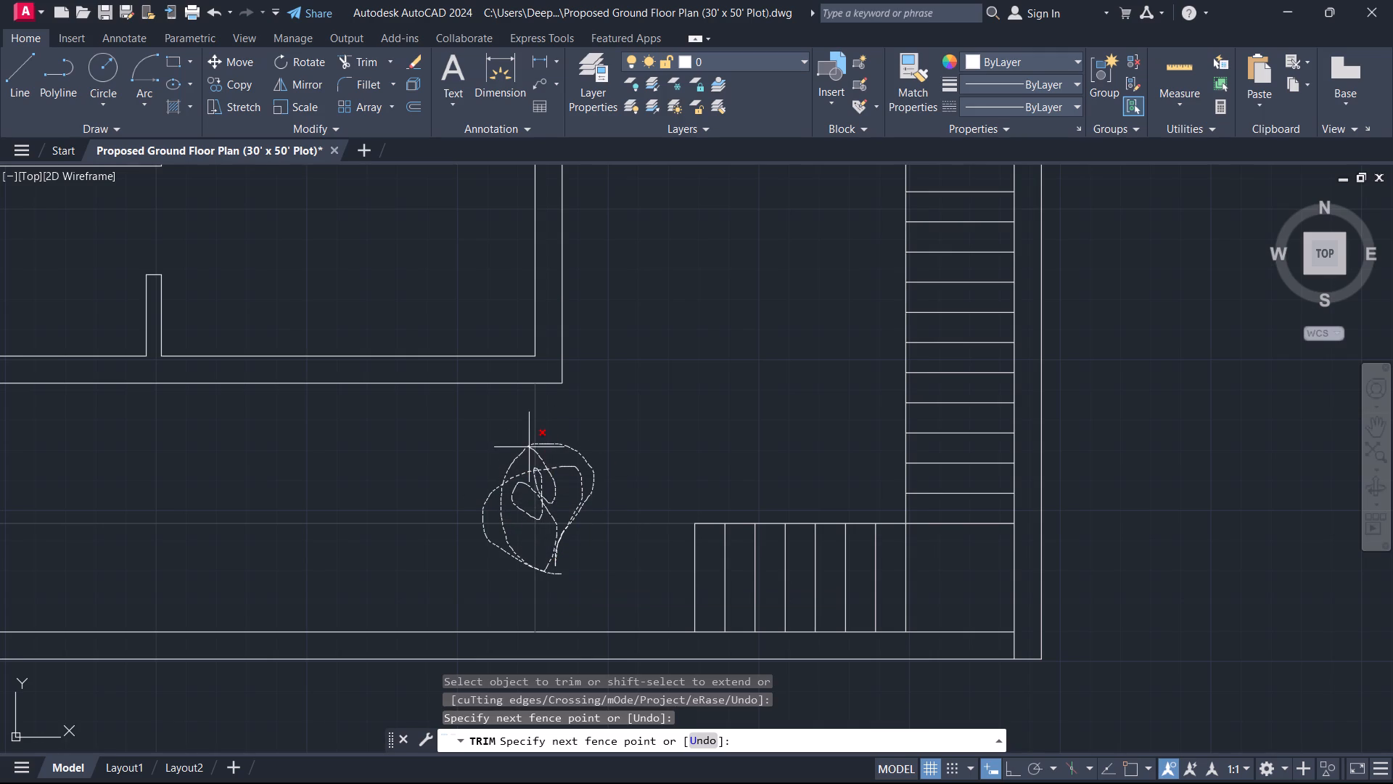
pyautogui.moveTo(529, 447); pyautogui.dragTo(592, 442)
pyautogui.scroll(-2, 567, 477)
pyautogui.moveTo(567, 478); pyautogui.dragTo(489, 537, button='middle')
pyautogui.press('Escape')
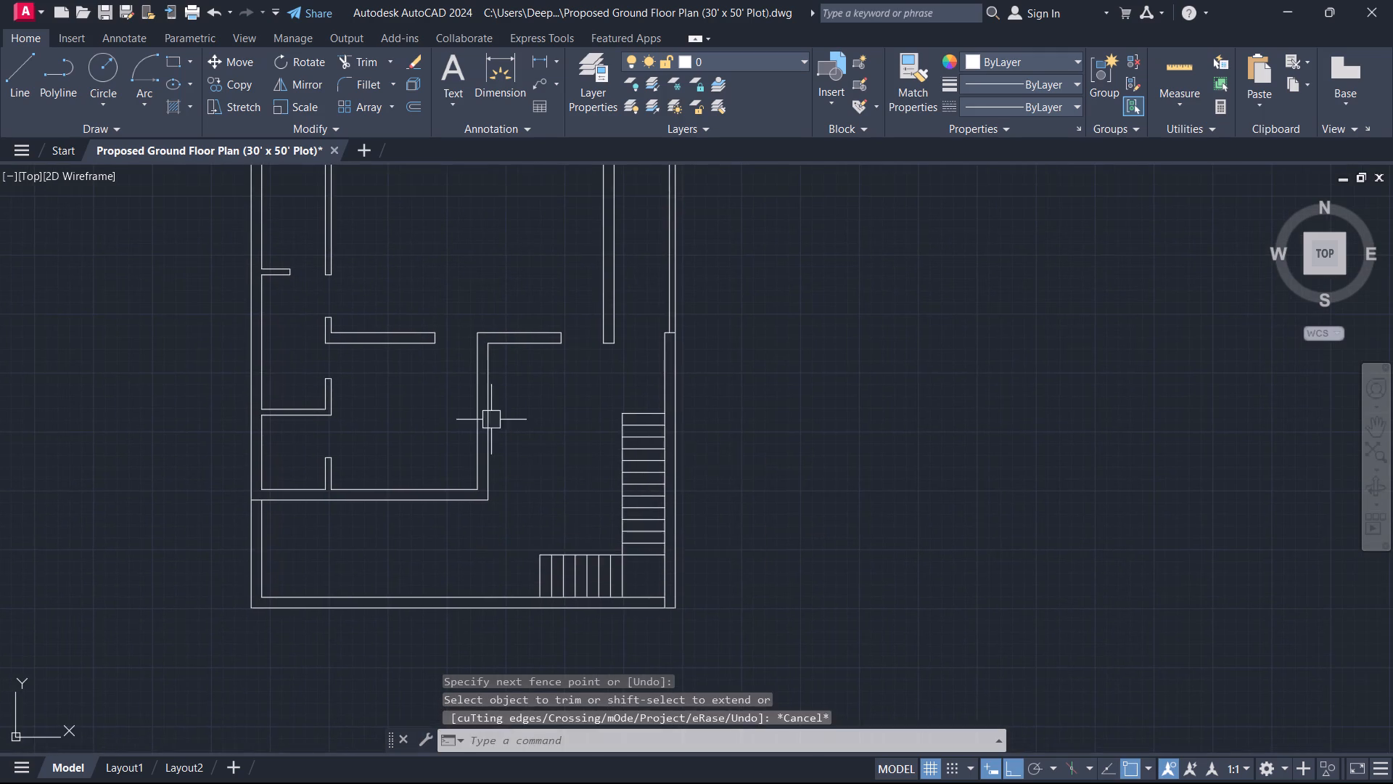
# Examine the L-shaped staircase with its corner landing and the surrounding walls and openings.
pyautogui.scroll(1, 494, 408)
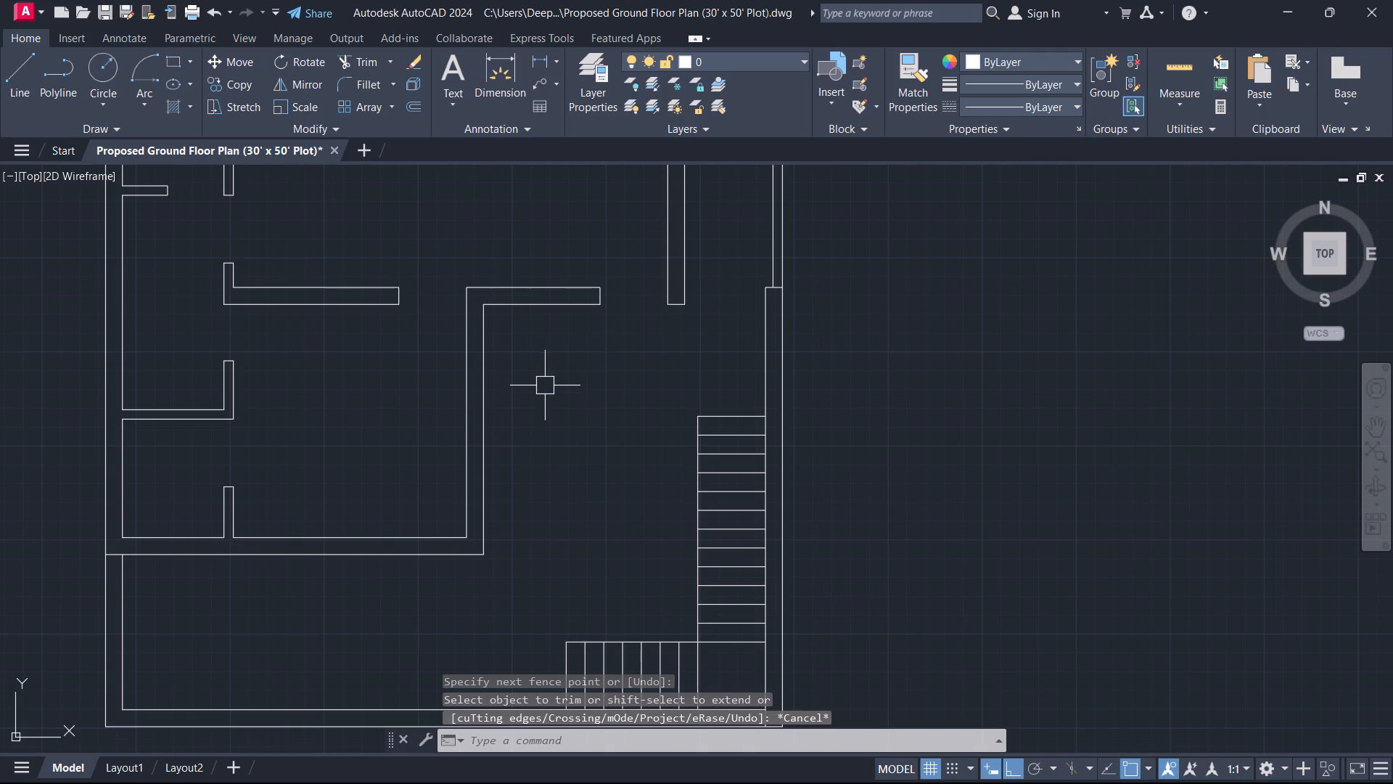
pyautogui.scroll(-2, 548, 433)
pyautogui.moveTo(551, 491); pyautogui.dragTo(533, 415, button='middle')
pyautogui.scroll(1, 534, 415)
pyautogui.moveTo(534, 415); pyautogui.dragTo(529, 409, button='middle')
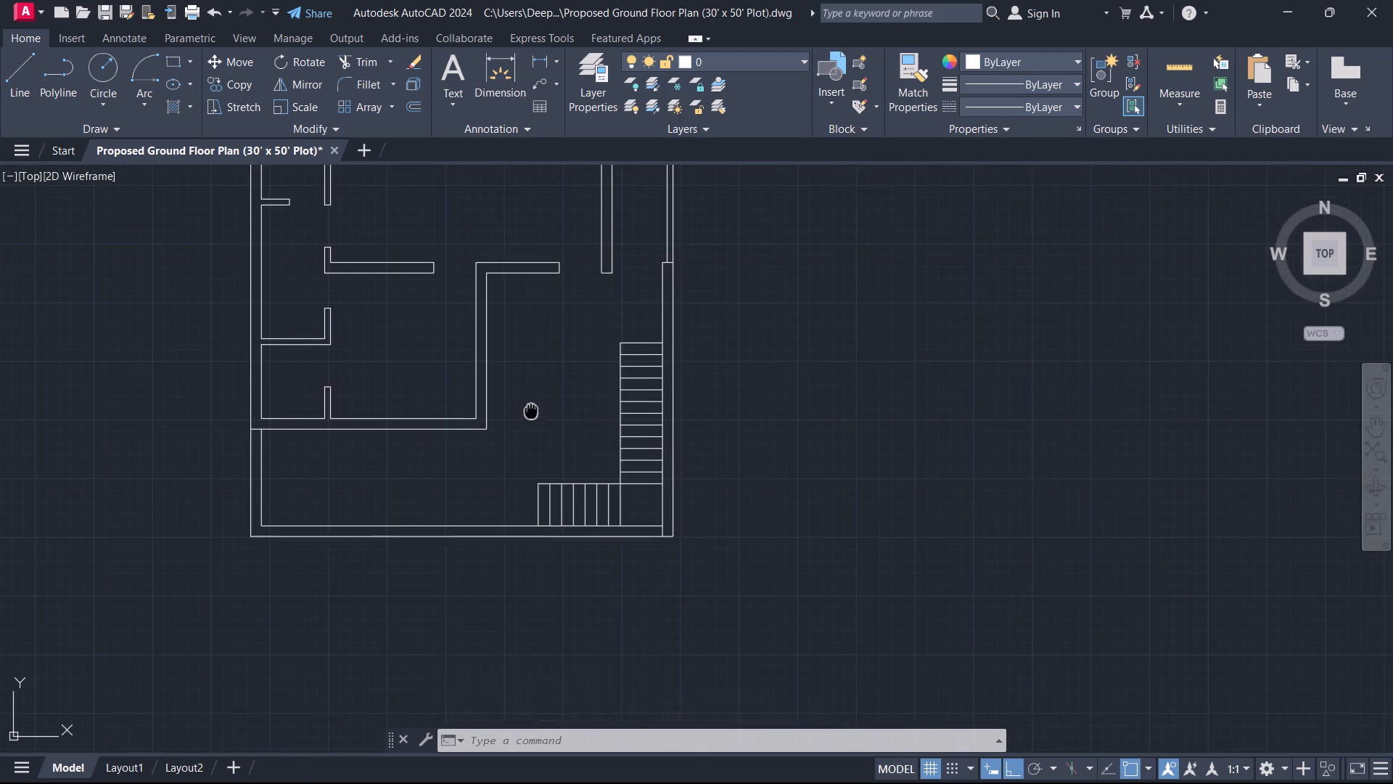
pyautogui.moveTo(529, 409); pyautogui.dragTo(505, 367, button='middle')
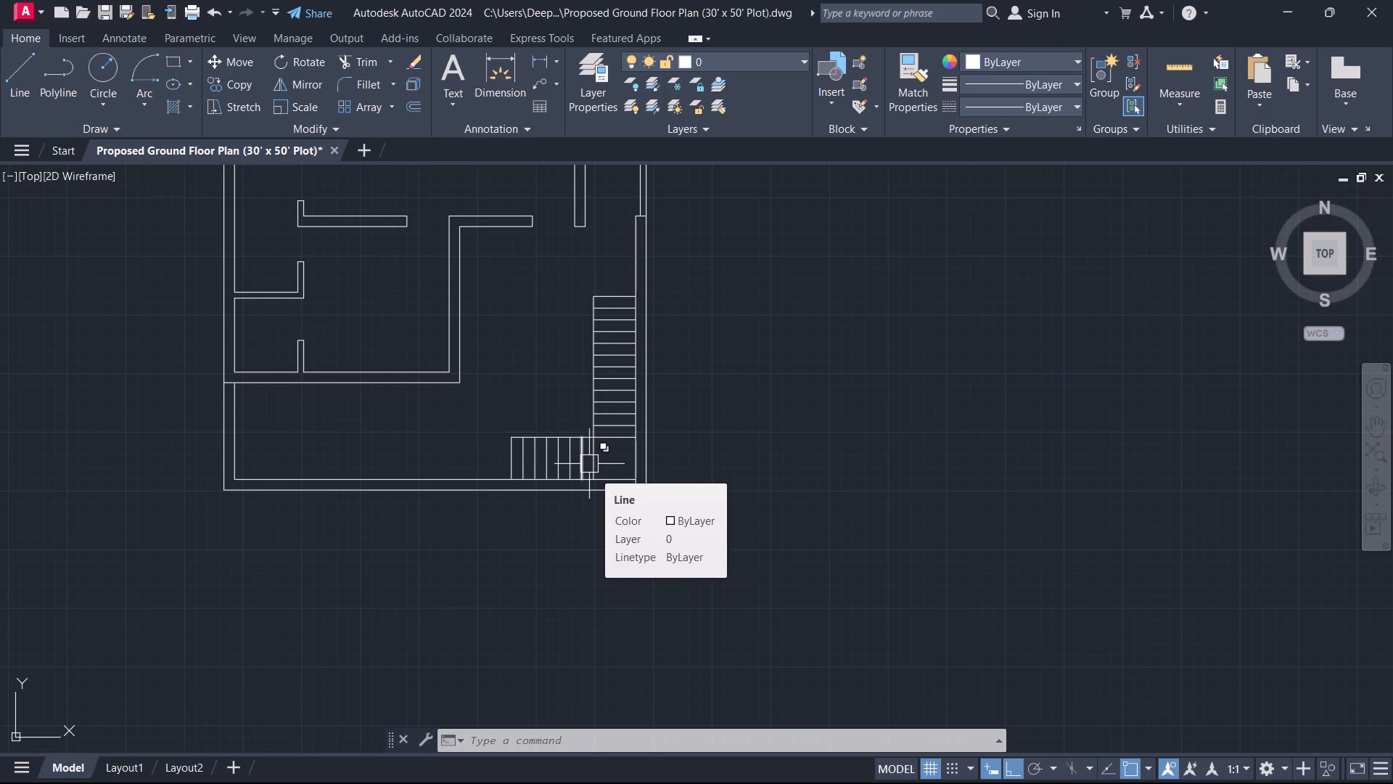
pyautogui.moveTo(583, 372); pyautogui.dragTo(535, 447, button='middle')
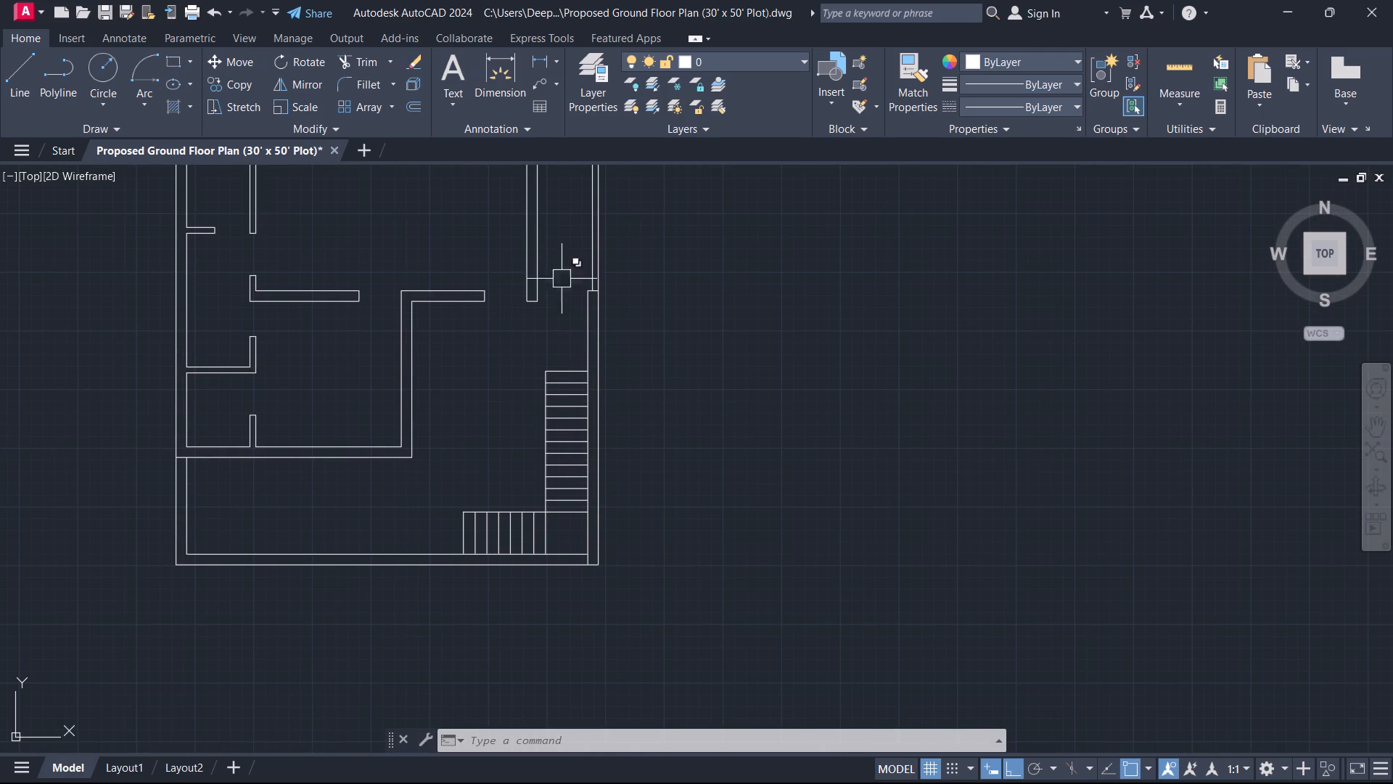
pyautogui.middleClick(515, 351)
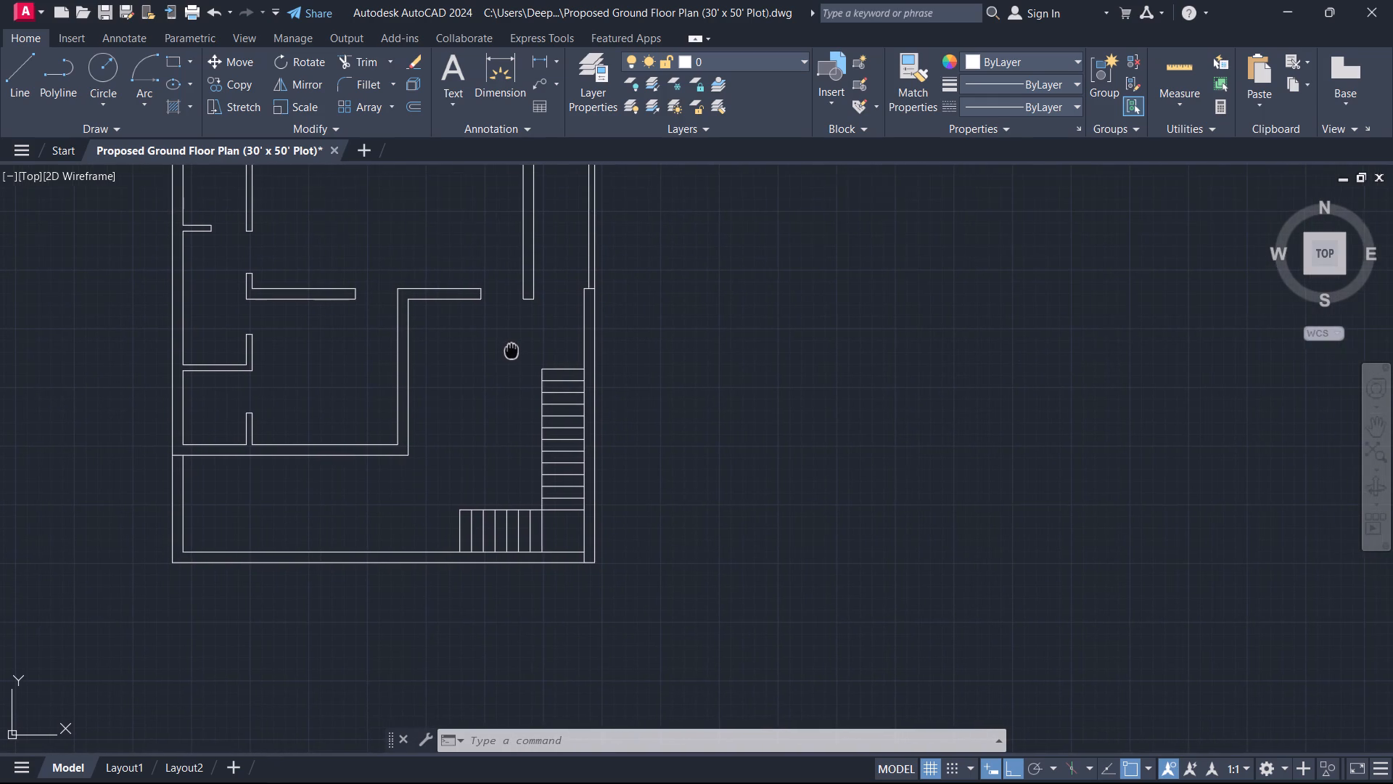
pyautogui.scroll(1, 504, 385)
pyautogui.moveTo(504, 385); pyautogui.dragTo(511, 392, button='middle')
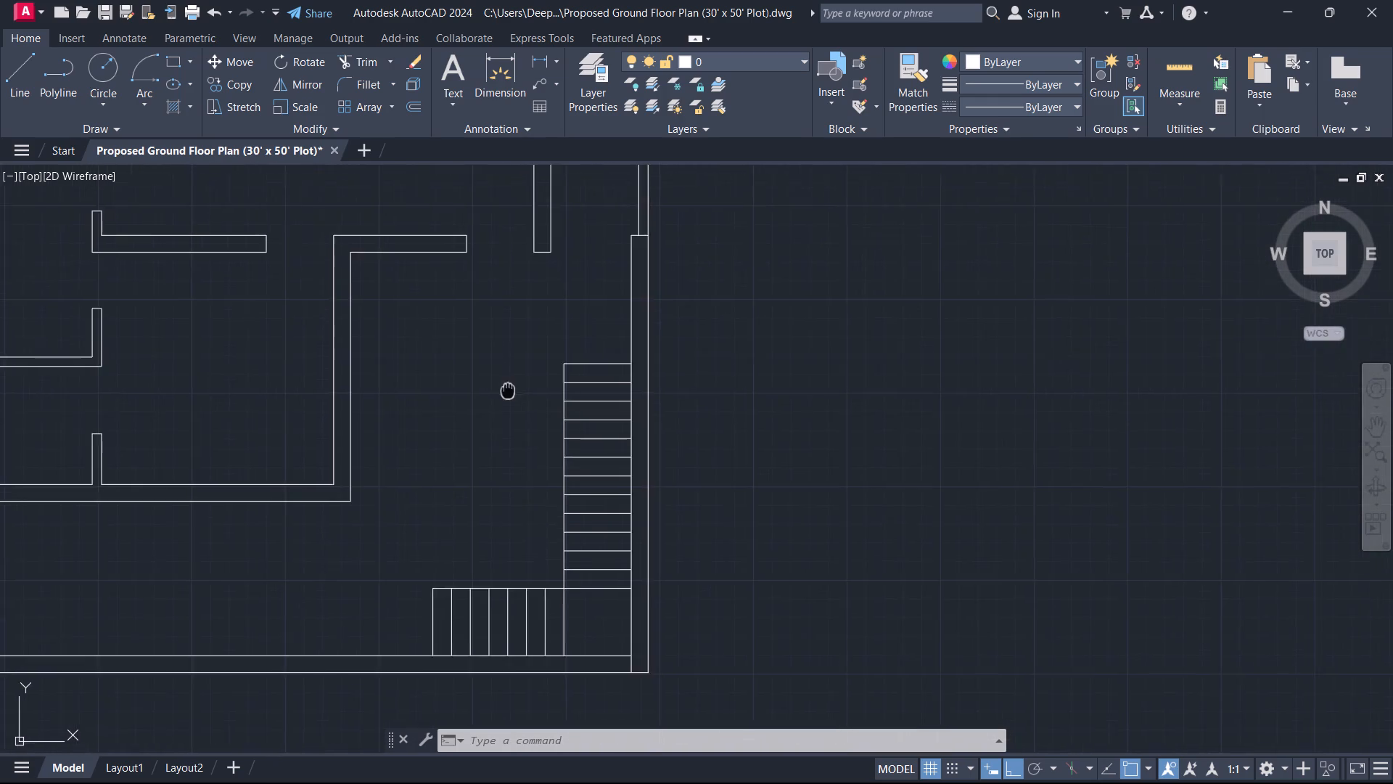
pyautogui.moveTo(511, 392); pyautogui.dragTo(549, 376, button='middle')
pyautogui.moveTo(527, 369); pyautogui.dragTo(609, 355, button='middle')
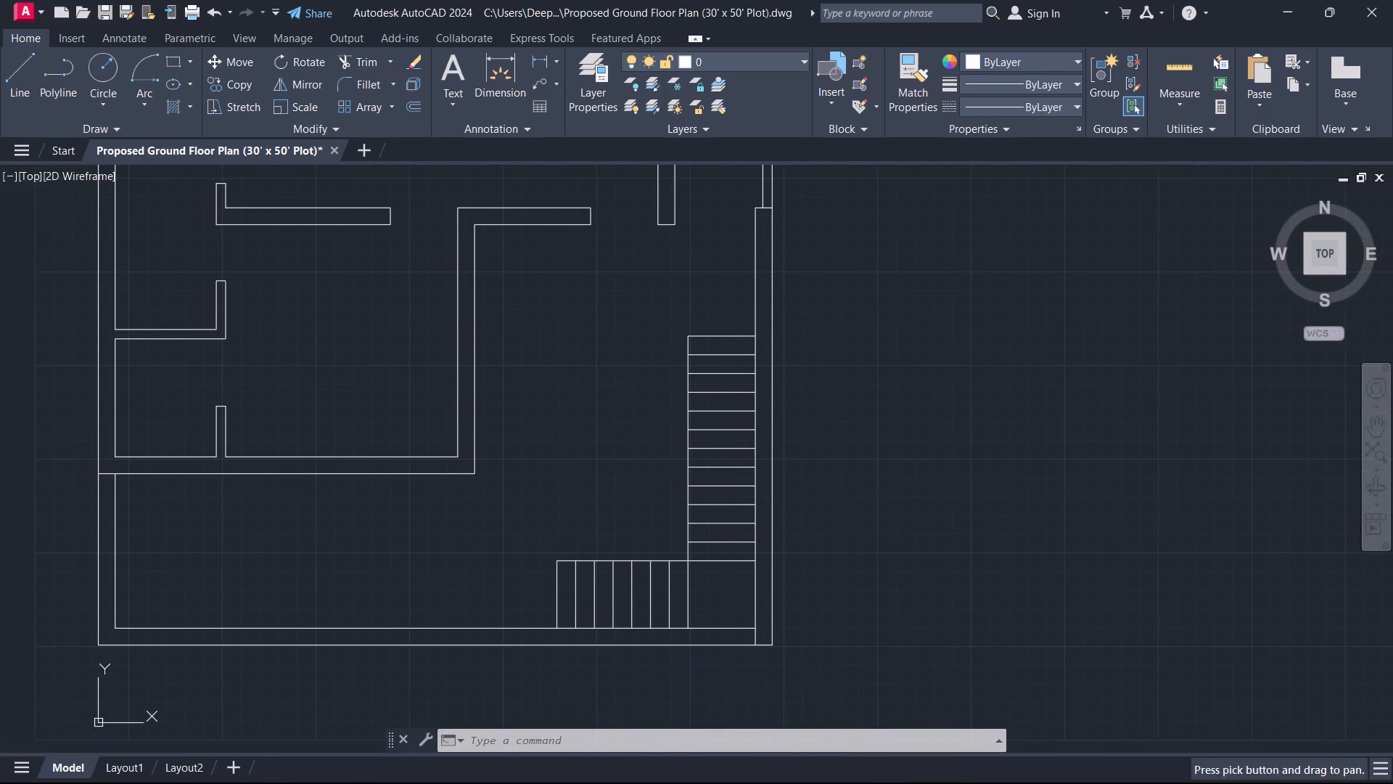
# Examine the L-shaped staircase in relation to the house and boundary walls, including the northern end of its vertical flight.
pyautogui.moveTo(571, 356); pyautogui.dragTo(575, 396, button='middle')
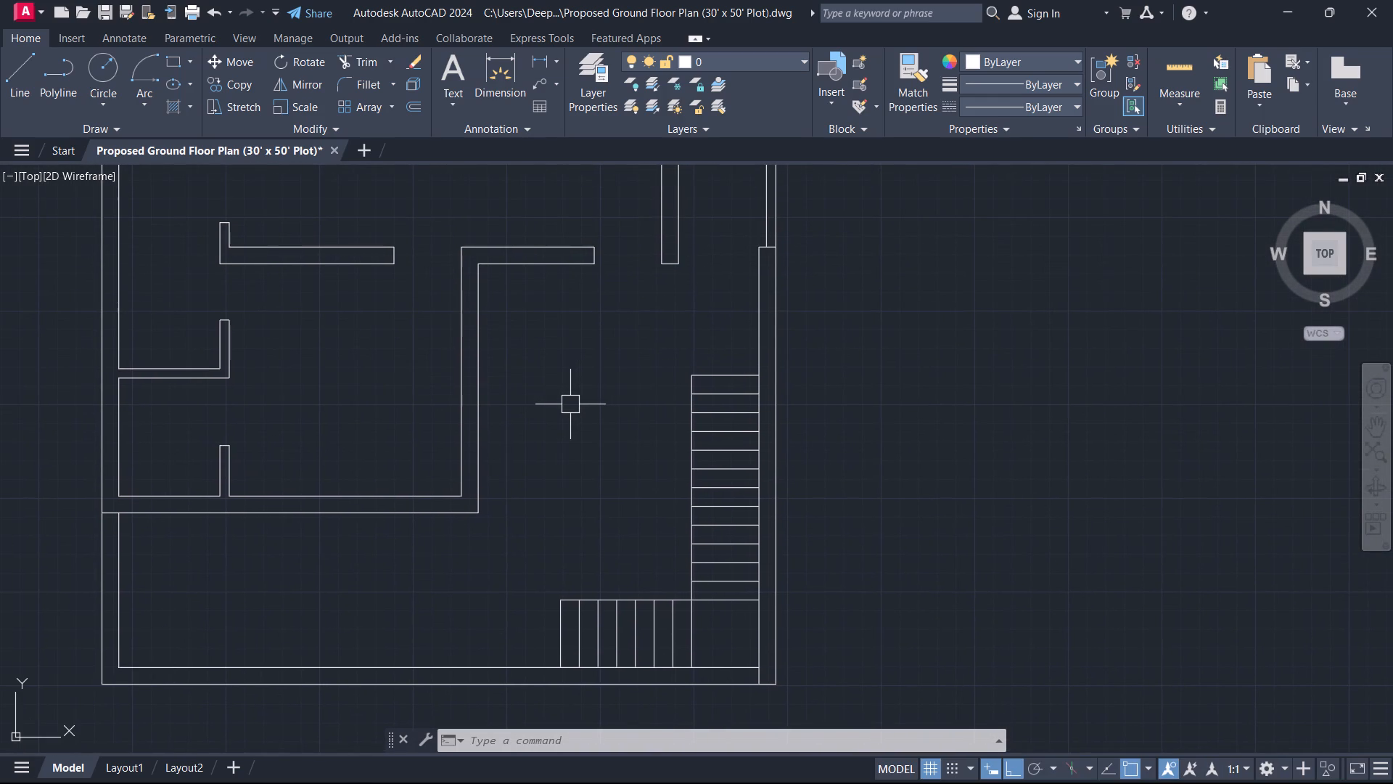
pyautogui.moveTo(562, 399); pyautogui.dragTo(560, 372, button='middle')
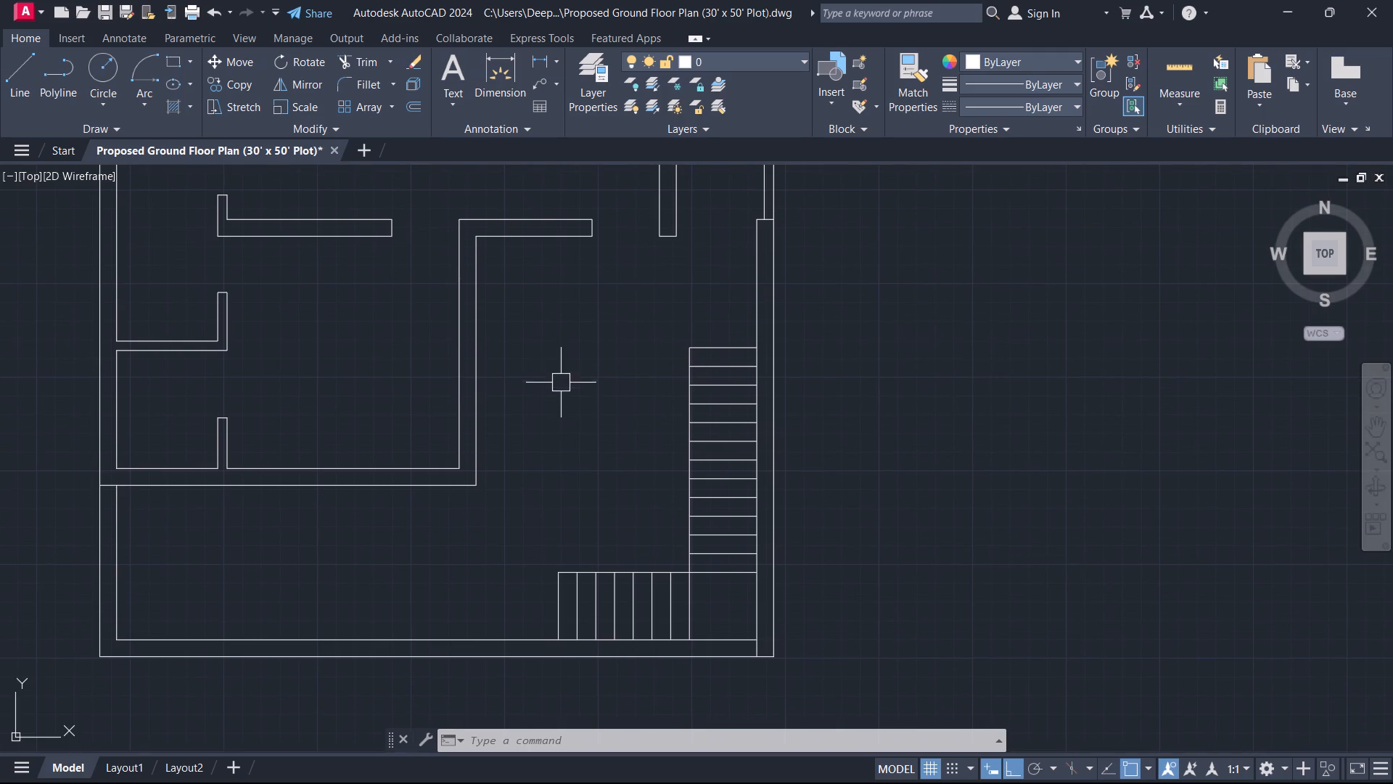
pyautogui.moveTo(567, 436); pyautogui.dragTo(575, 366, button='middle')
pyautogui.scroll(-1, 567, 370)
pyautogui.moveTo(566, 375); pyautogui.dragTo(620, 435, button='middle')
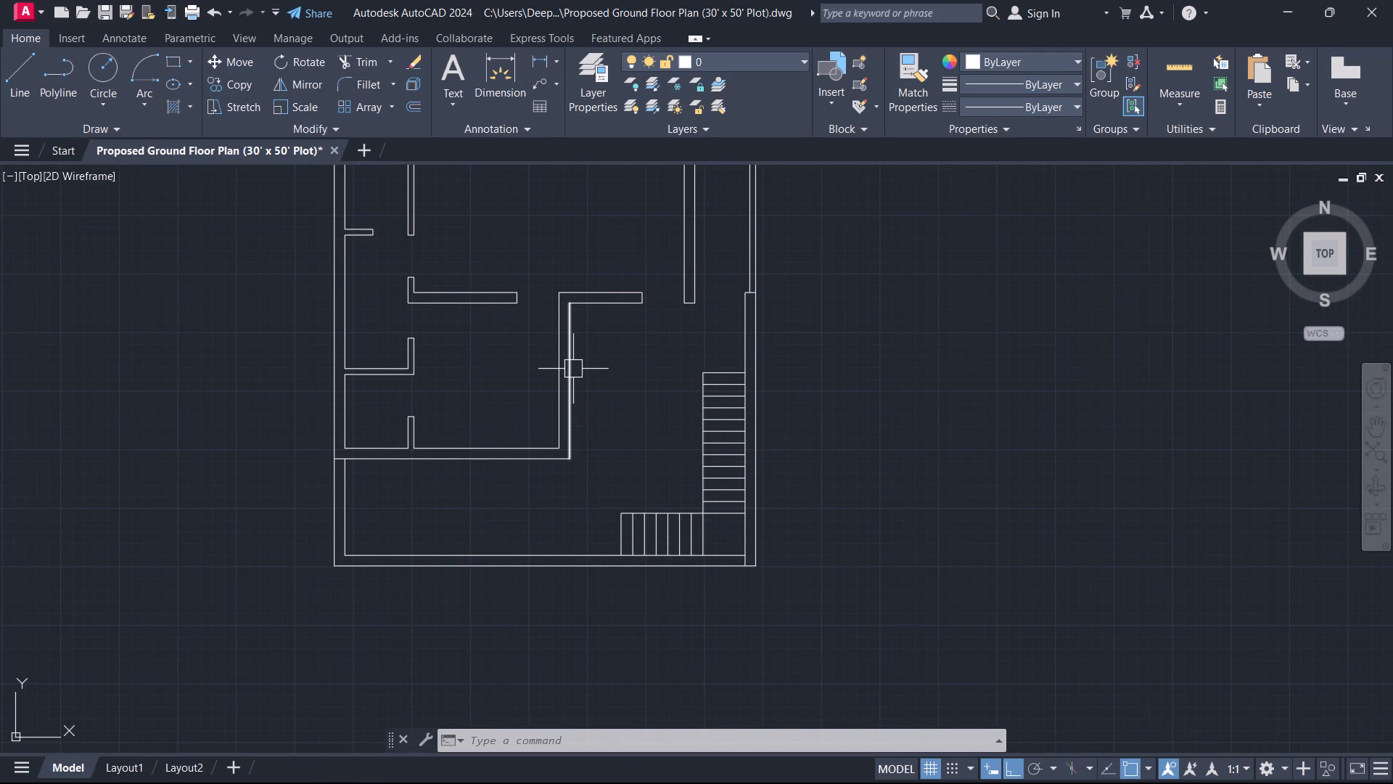
pyautogui.moveTo(617, 376); pyautogui.dragTo(645, 370, button='middle')
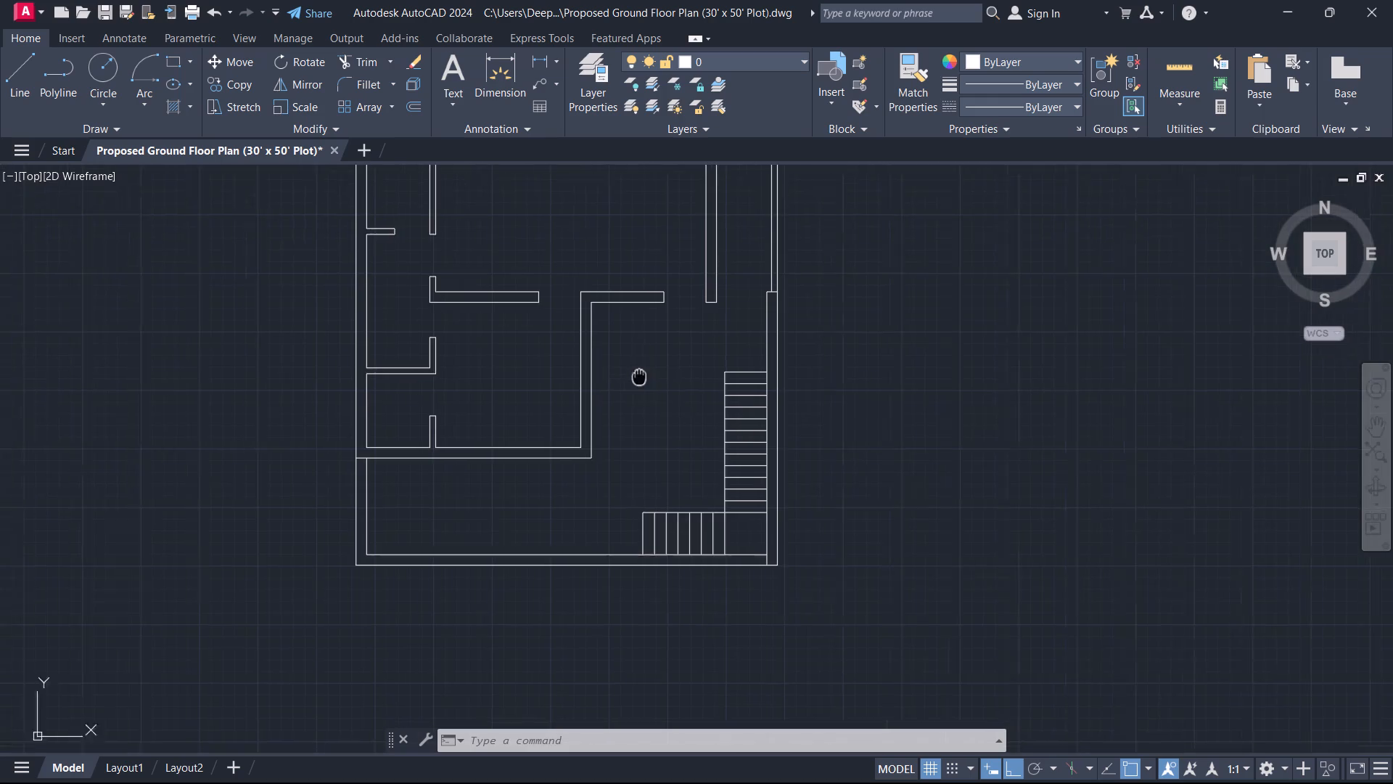
pyautogui.moveTo(645, 370); pyautogui.dragTo(685, 314, button='middle')
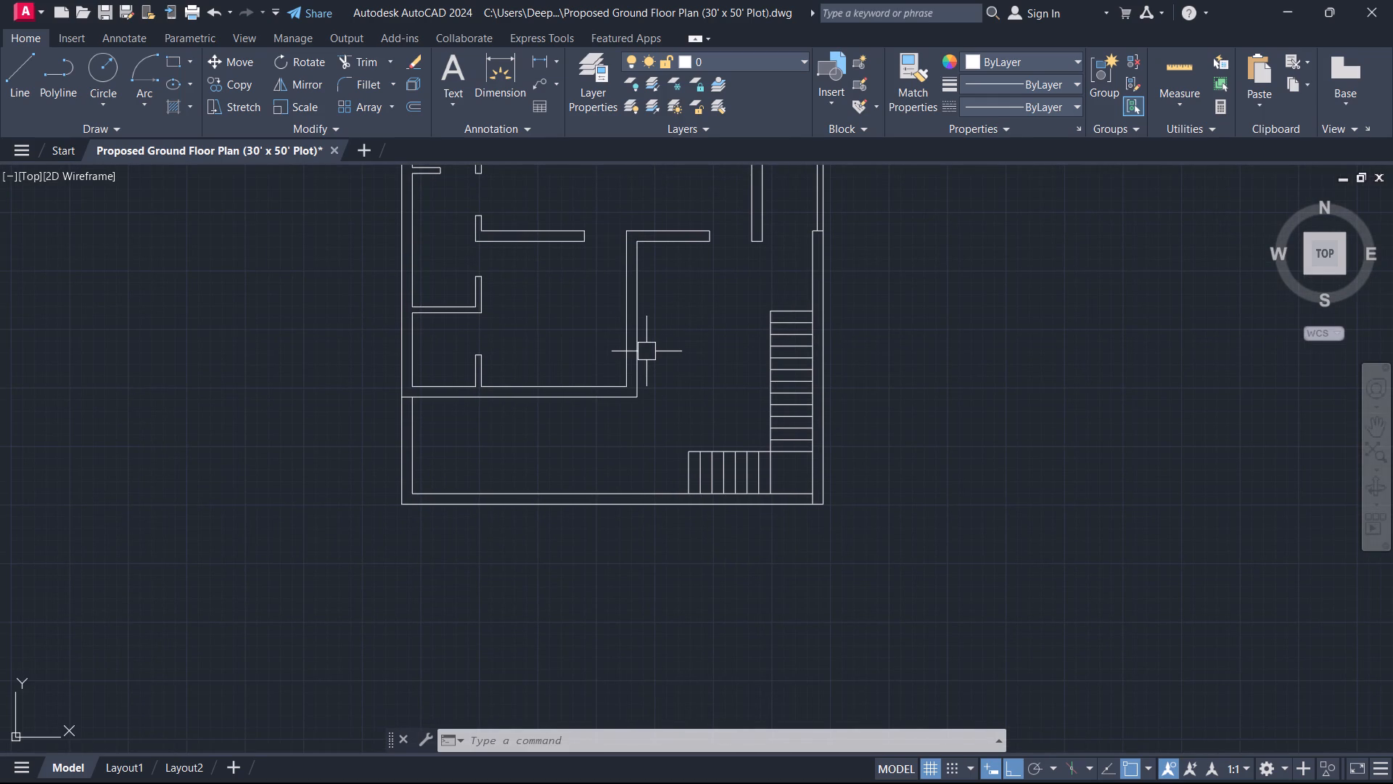
pyautogui.moveTo(783, 298); pyautogui.dragTo(884, 297, button='middle')
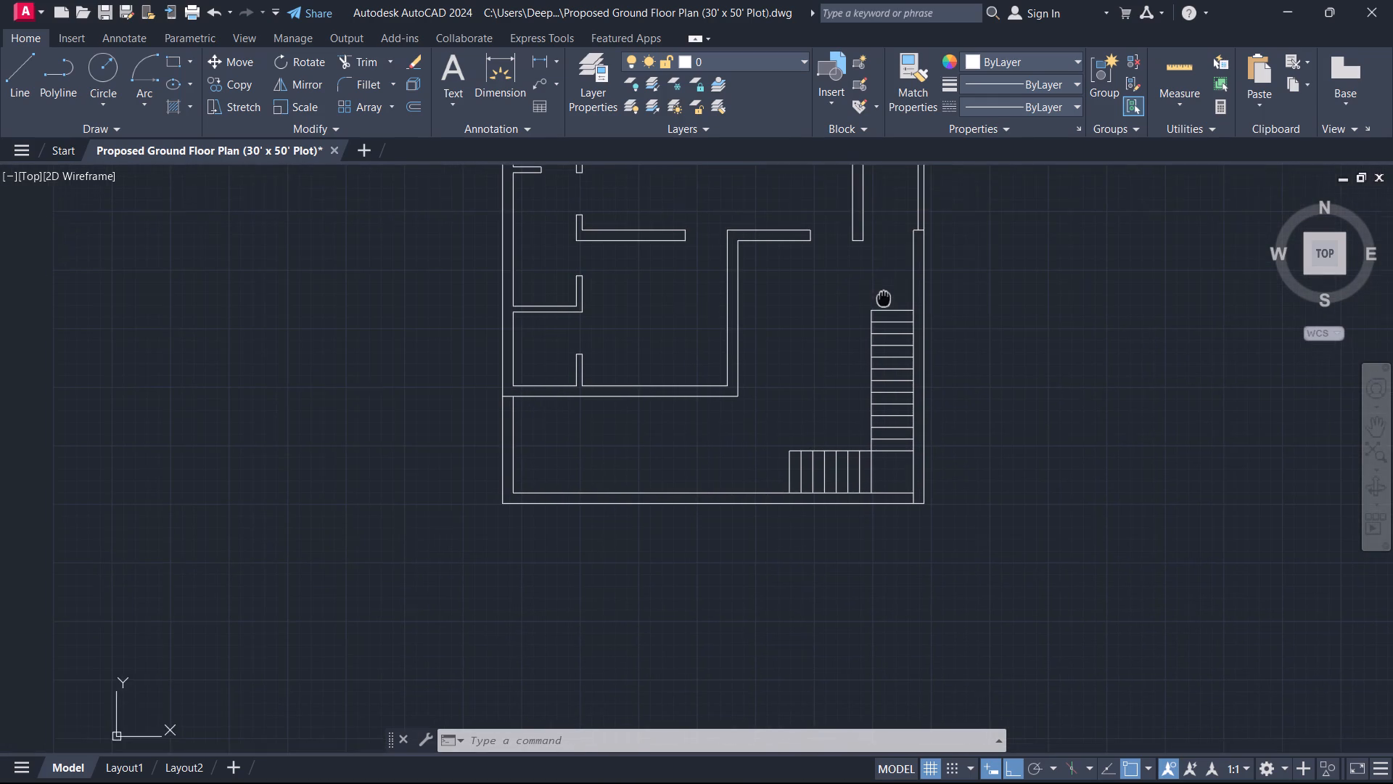
pyautogui.moveTo(884, 297); pyautogui.dragTo(883, 295, button='middle')
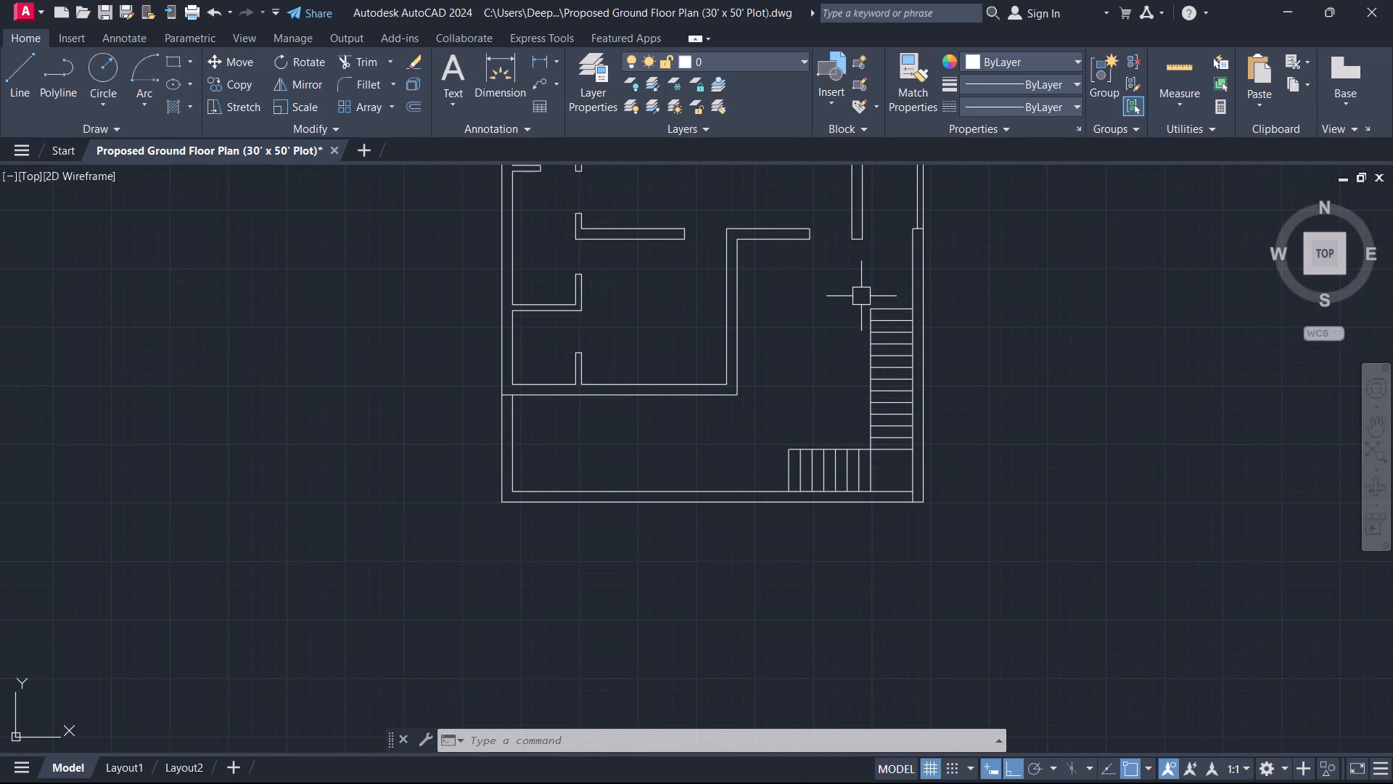
pyautogui.scroll(3, 864, 298)
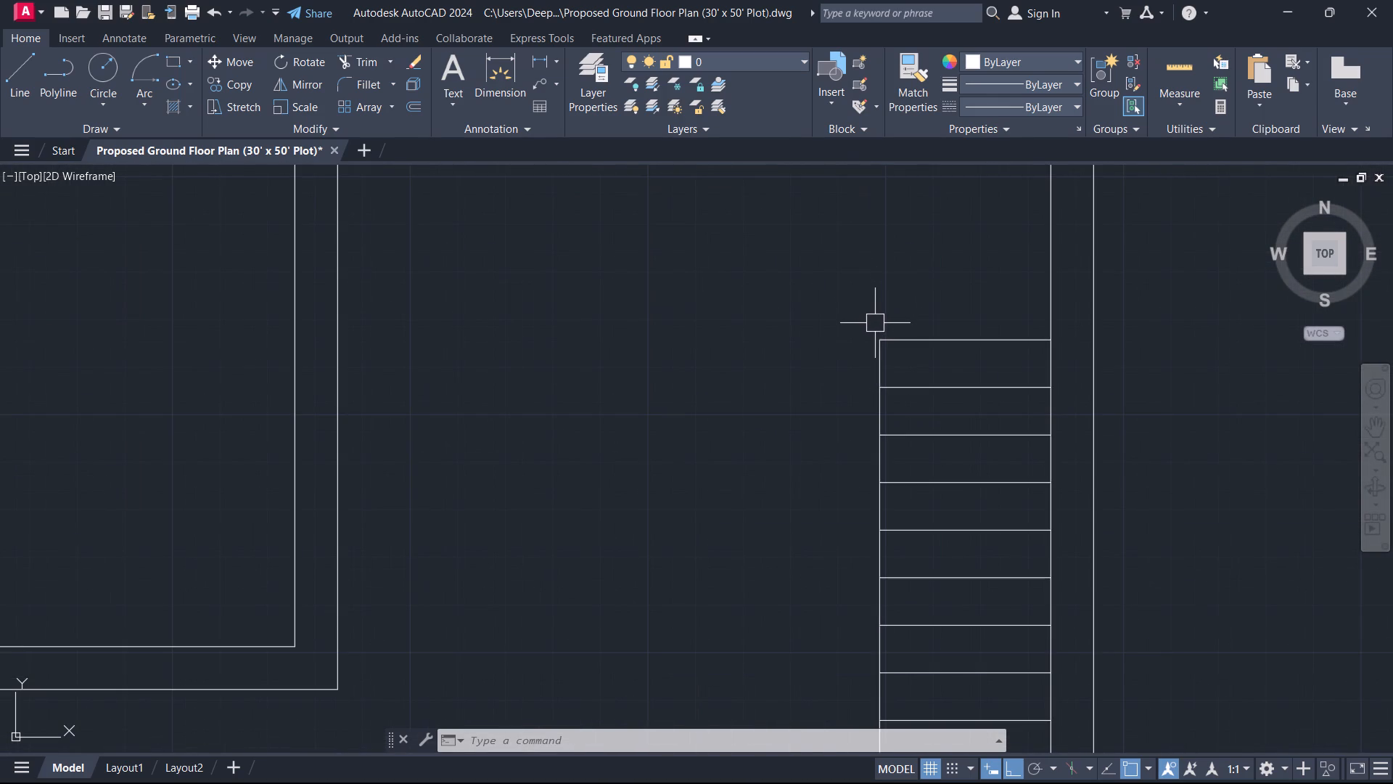
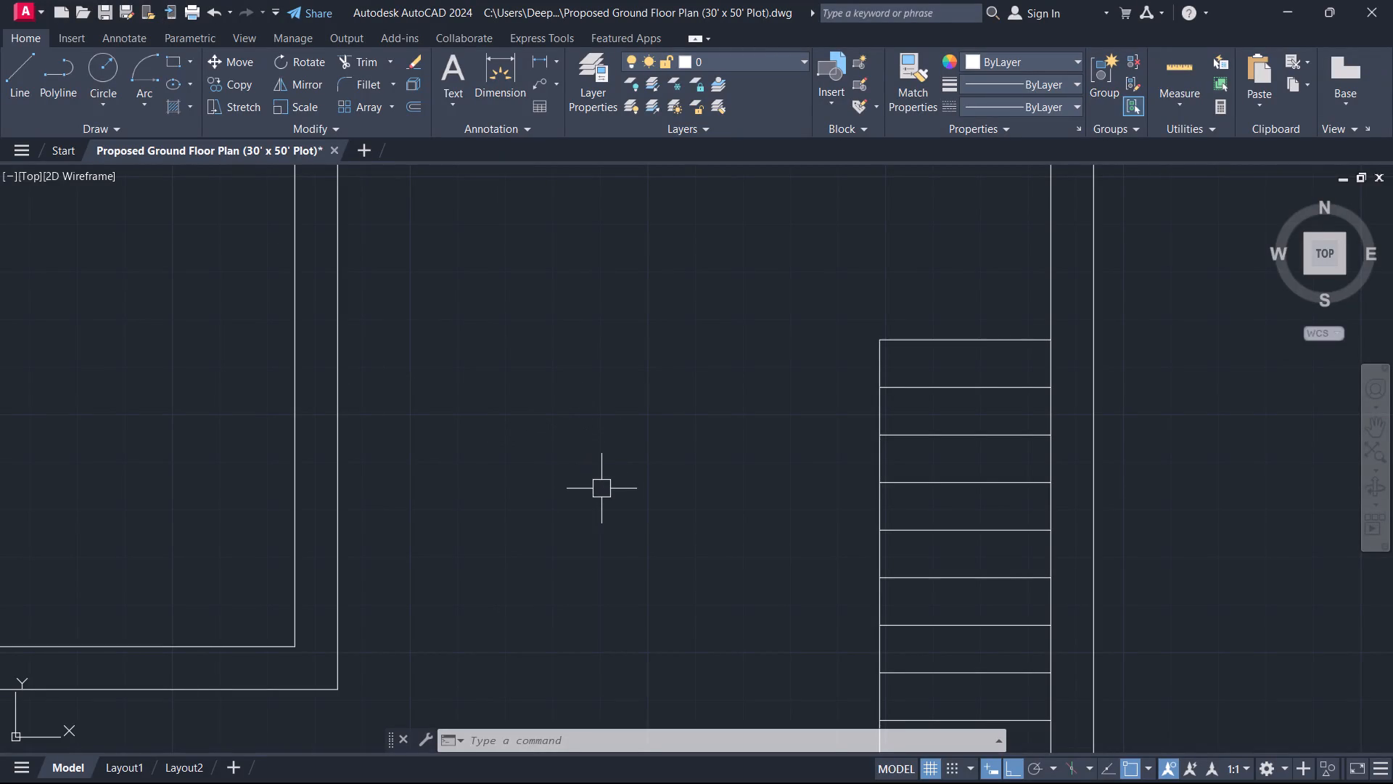
# Examine the floor plan from the staircase up to the northern rooms and their wall openings.
pyautogui.scroll(-3, 753, 572)
pyautogui.scroll(2, 753, 572)
pyautogui.moveTo(752, 568); pyautogui.dragTo(896, 429, button='middle')
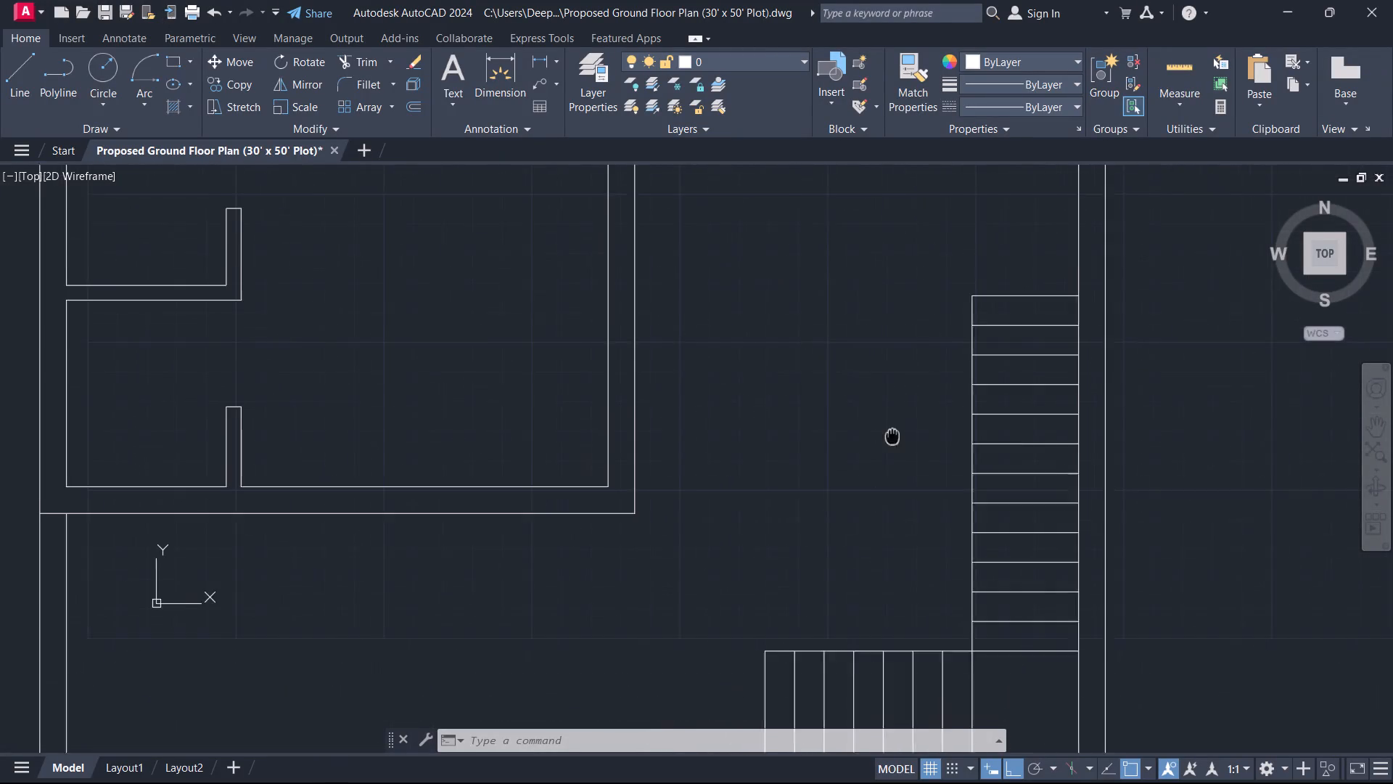
pyautogui.moveTo(896, 429); pyautogui.dragTo(900, 423, button='middle')
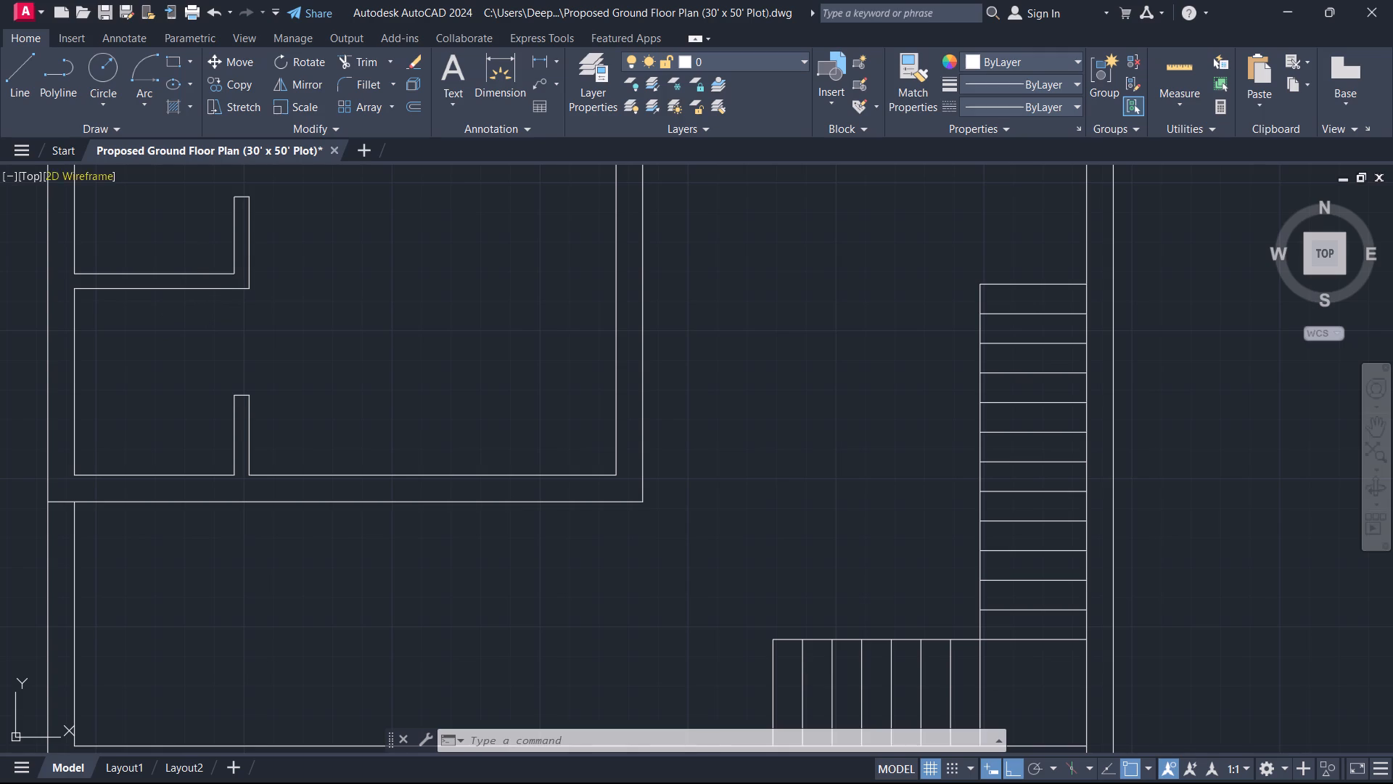
pyautogui.scroll(-3, 469, 380)
pyautogui.moveTo(469, 378); pyautogui.dragTo(458, 467, button='middle')
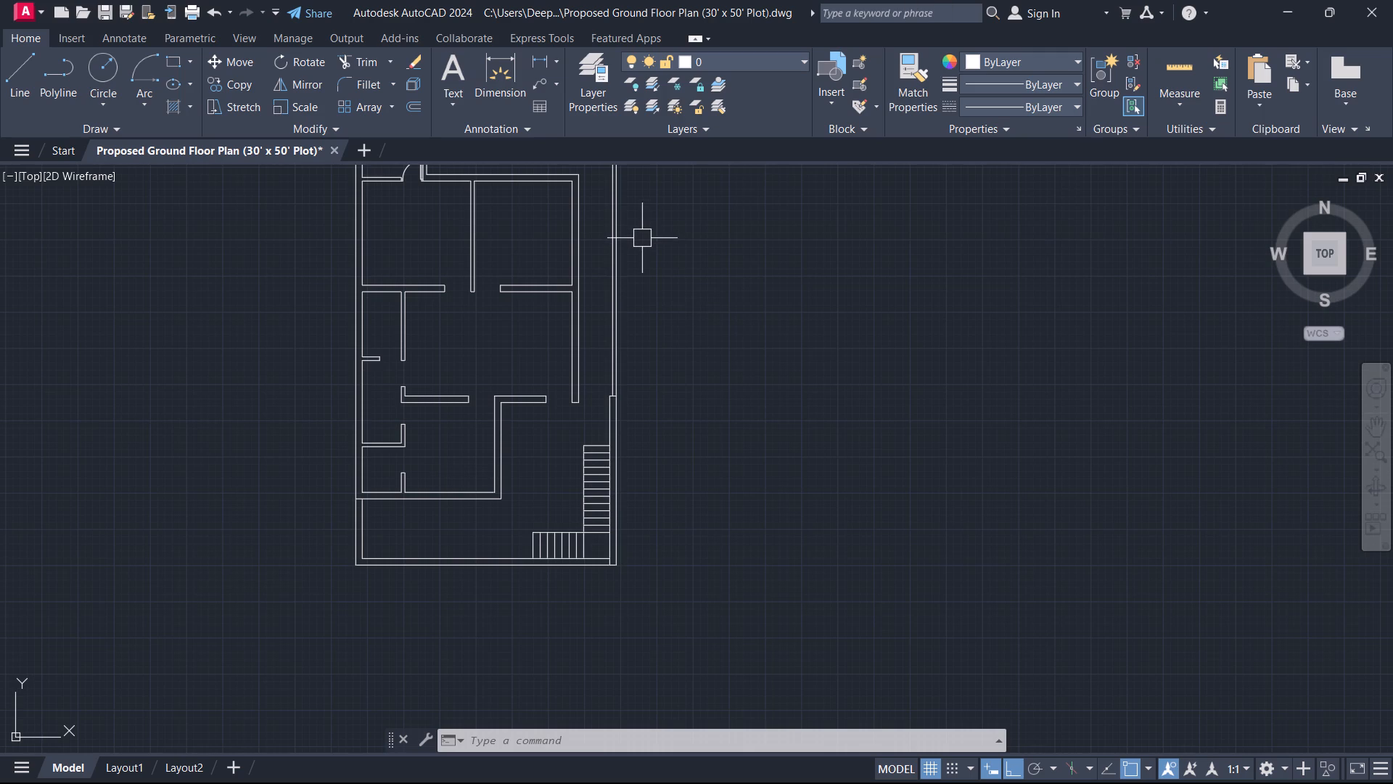
pyautogui.scroll(1, 439, 356)
pyautogui.moveTo(439, 358); pyautogui.dragTo(526, 565, button='middle')
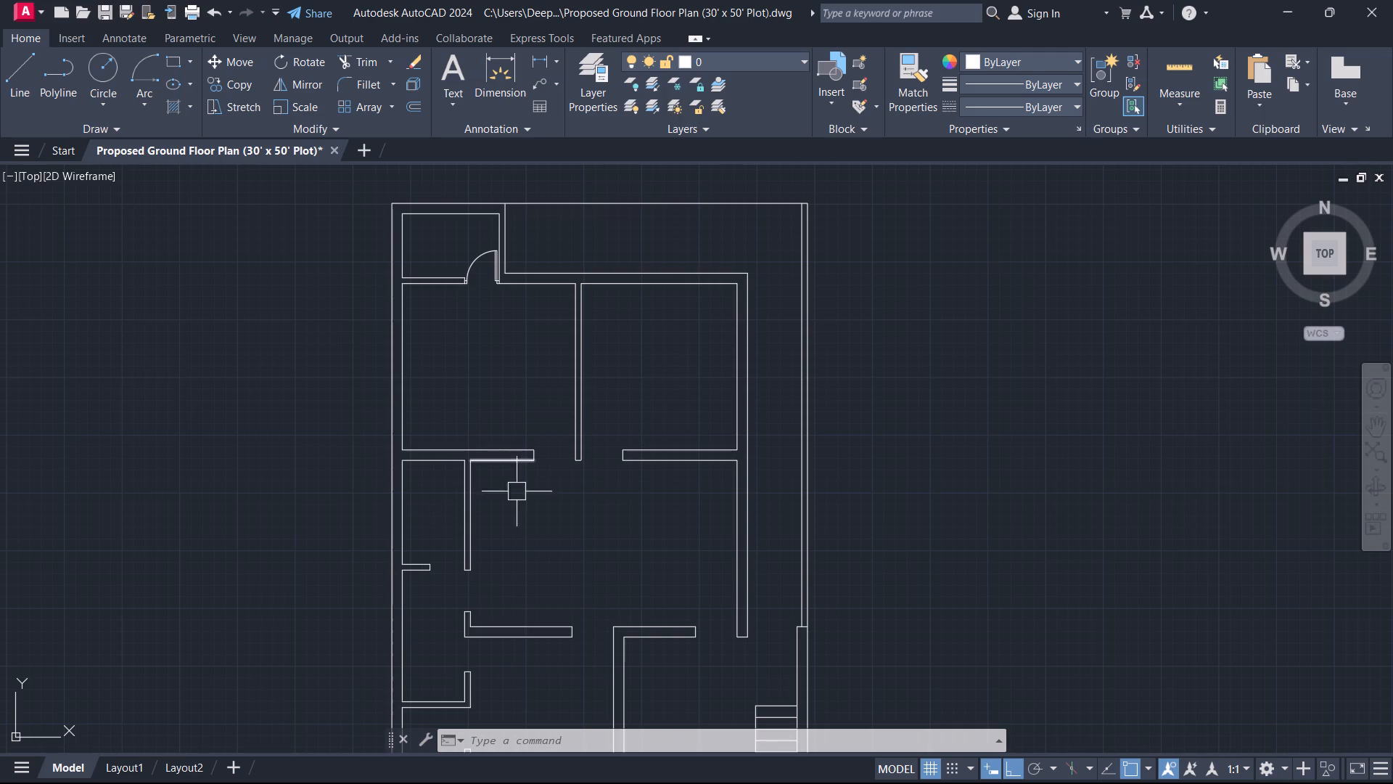
pyautogui.moveTo(511, 522); pyautogui.dragTo(478, 514, button='middle')
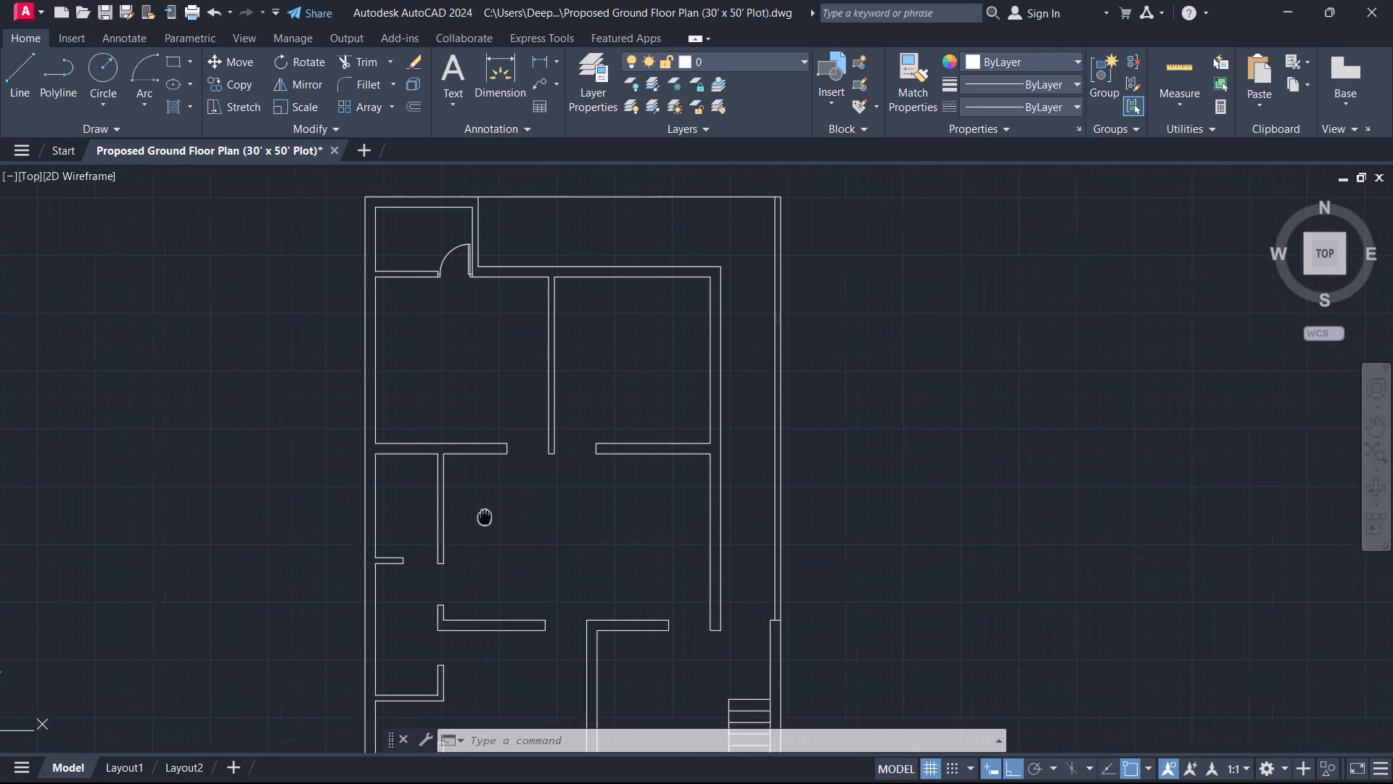
pyautogui.moveTo(478, 514); pyautogui.dragTo(406, 515, button='middle')
pyautogui.moveTo(407, 586); pyautogui.dragTo(376, 525, button='middle')
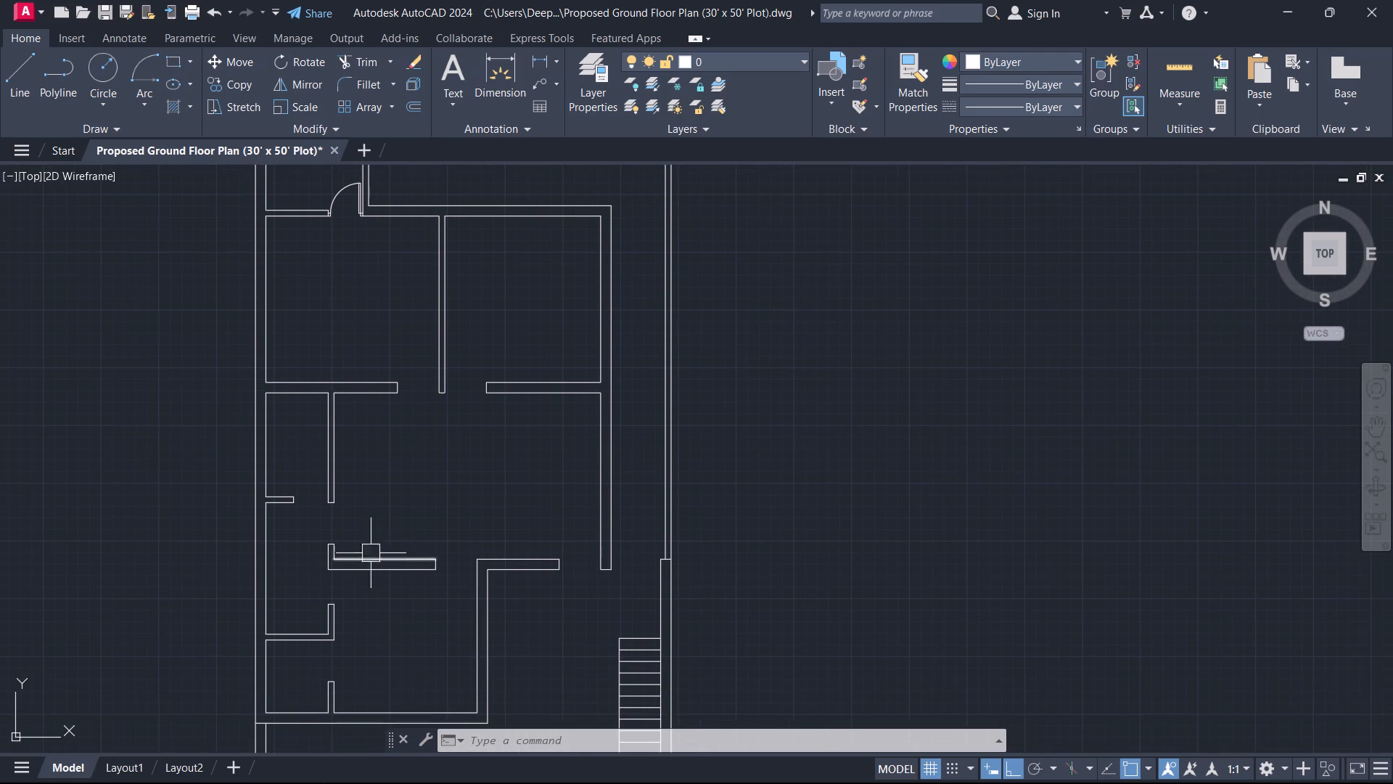
# Examine the small western rooms, their door openings and the adjoining central and southern rooms.
pyautogui.scroll(1, 380, 584)
pyautogui.moveTo(381, 591); pyautogui.dragTo(432, 547, button='middle')
pyautogui.scroll(1, 432, 547)
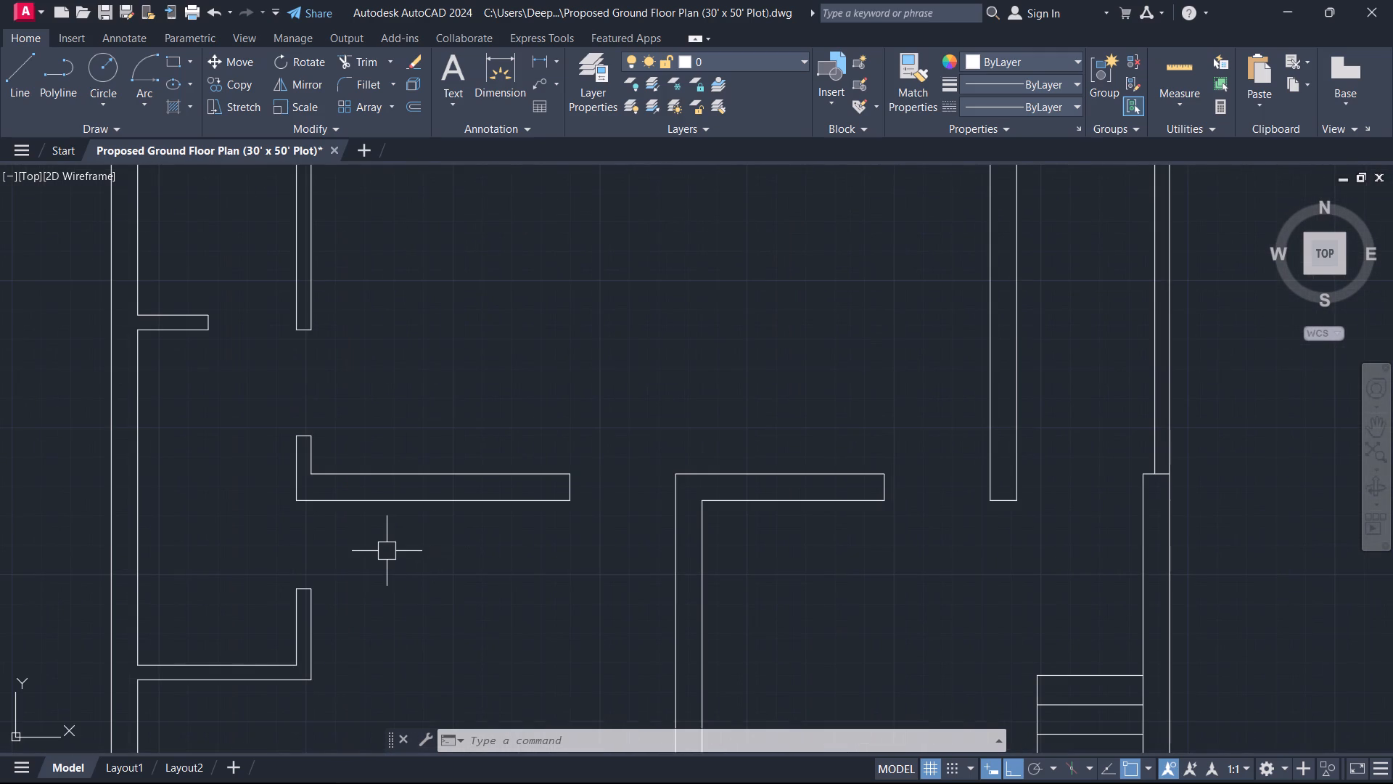
pyautogui.moveTo(437, 617); pyautogui.dragTo(481, 553, button='middle')
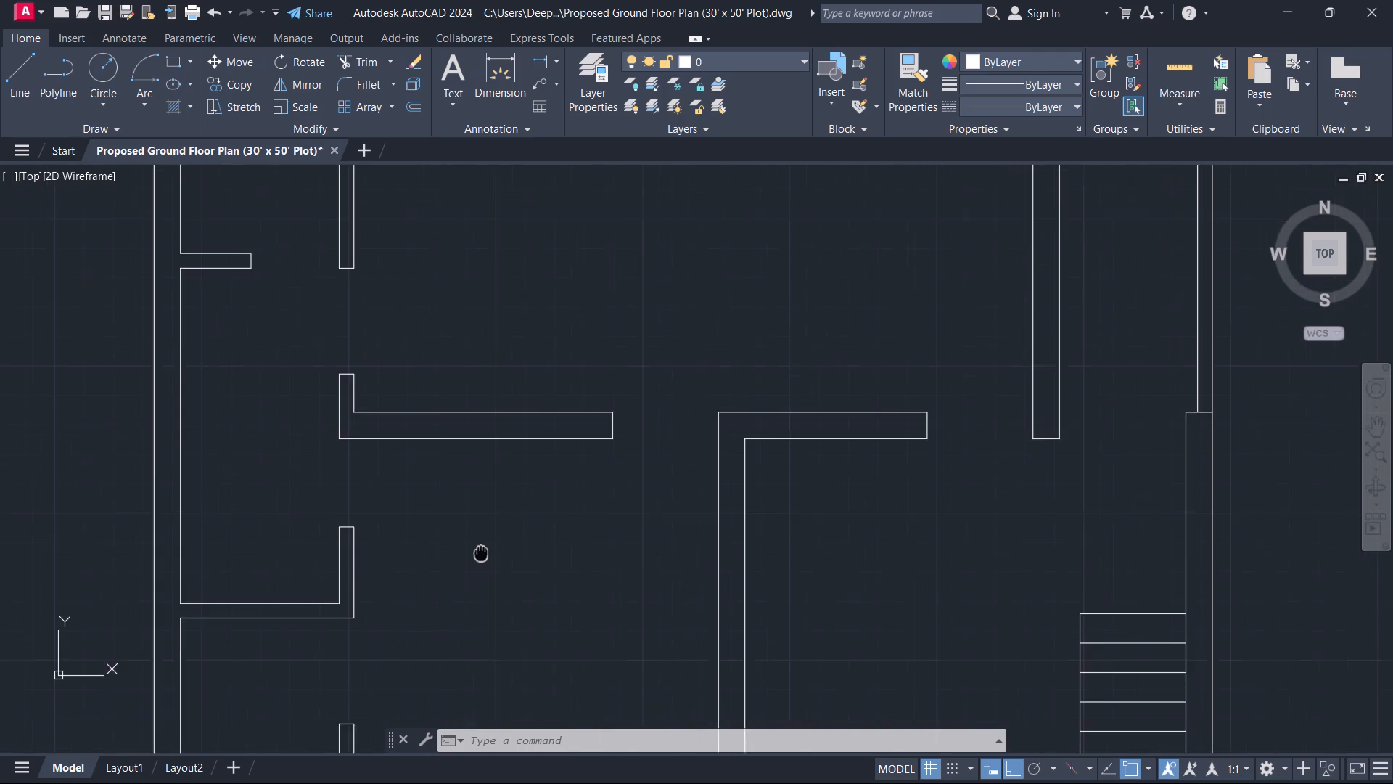
pyautogui.moveTo(481, 553); pyautogui.dragTo(484, 547, button='middle')
pyautogui.moveTo(440, 630); pyautogui.dragTo(485, 512, button='middle')
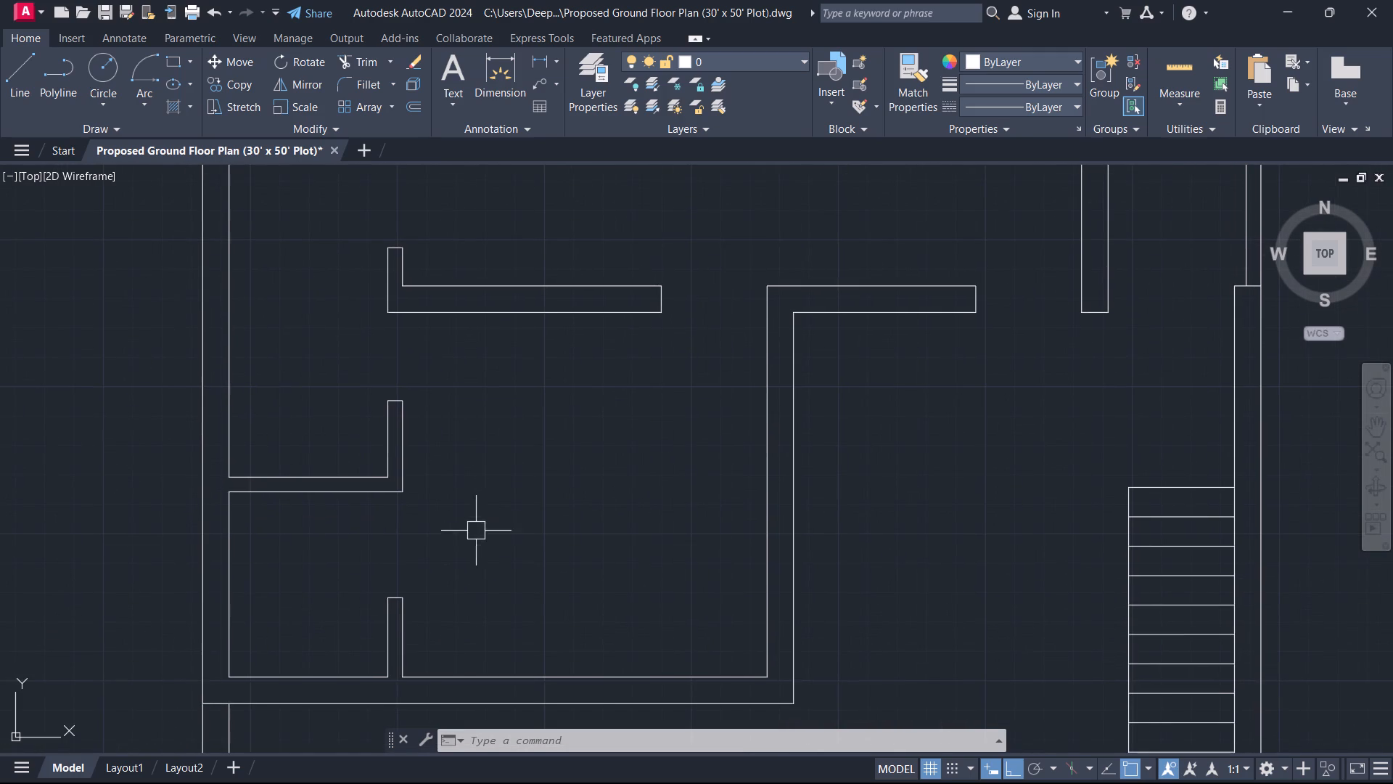
pyautogui.moveTo(456, 571); pyautogui.dragTo(477, 494, button='middle')
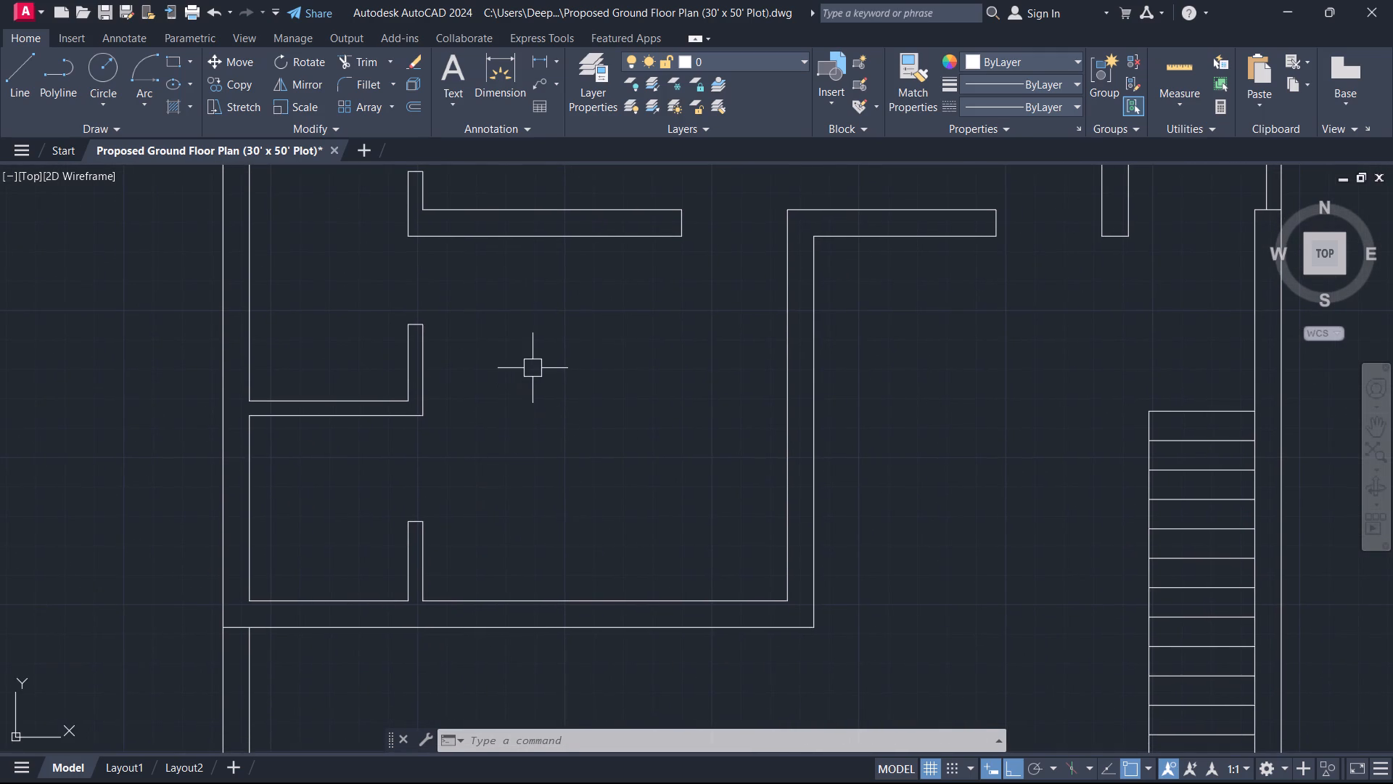
pyautogui.moveTo(533, 367); pyautogui.dragTo(485, 507, button='middle')
pyautogui.scroll(-1, 486, 500)
pyautogui.moveTo(490, 306); pyautogui.dragTo(465, 410, button='middle')
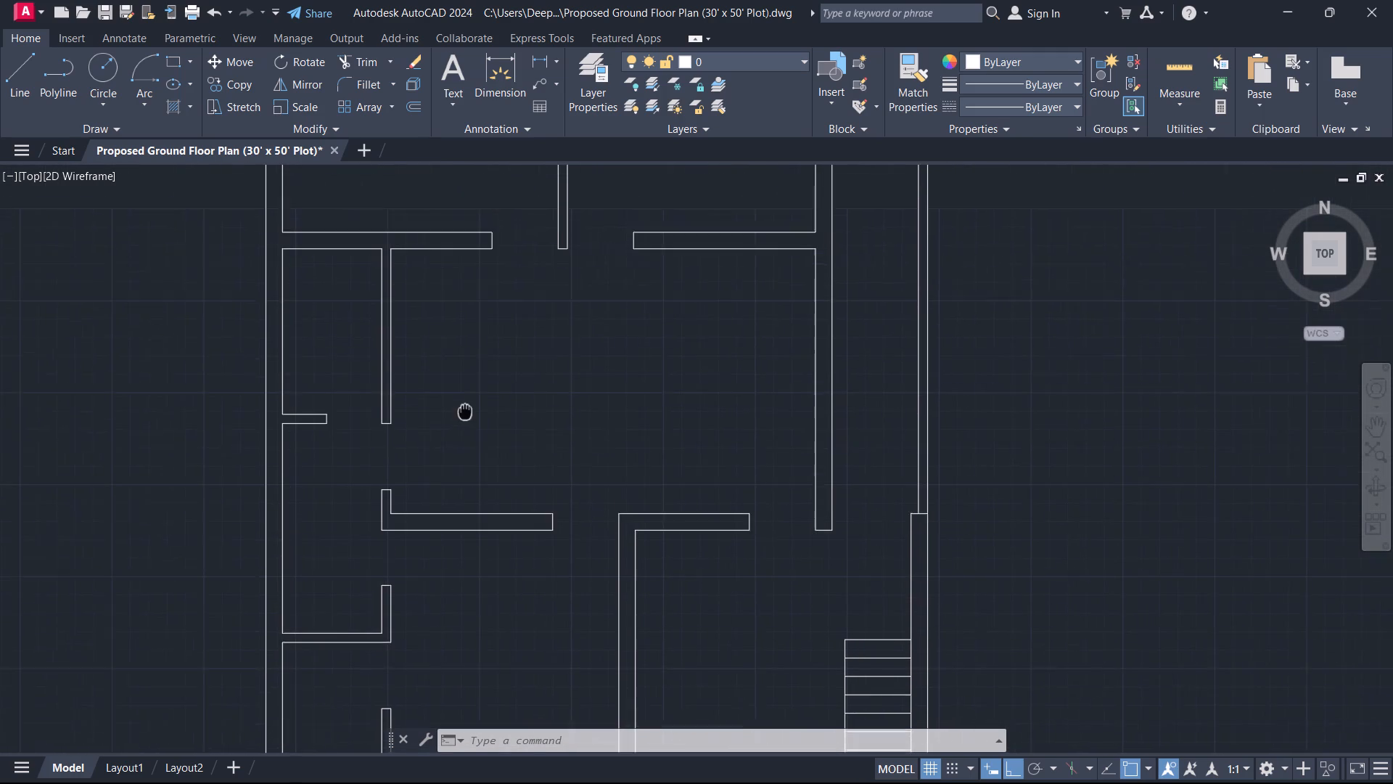
pyautogui.moveTo(465, 410); pyautogui.dragTo(453, 449, button='middle')
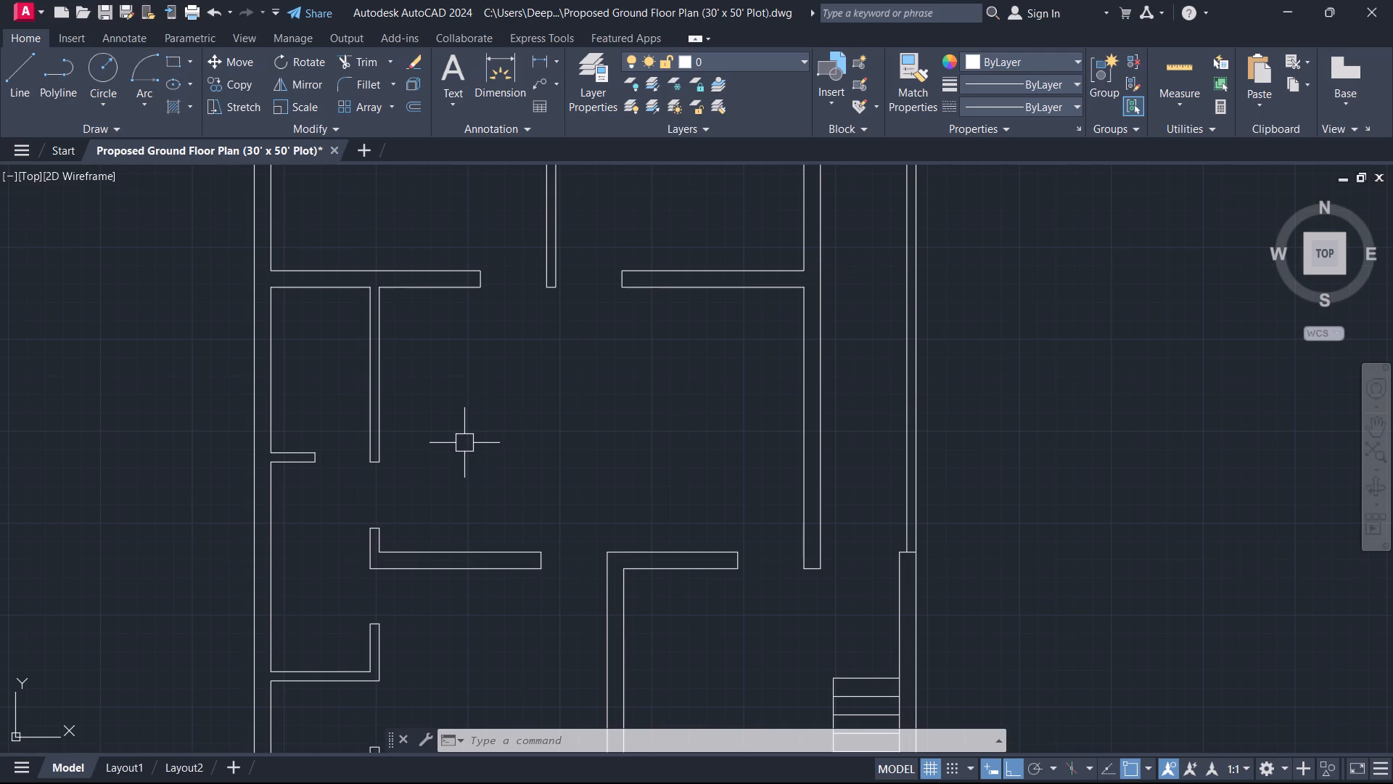
# Examine the overall room layout within the plot, including the northern rooms and the boundary walls.
pyautogui.moveTo(464, 443); pyautogui.dragTo(413, 414, button='middle')
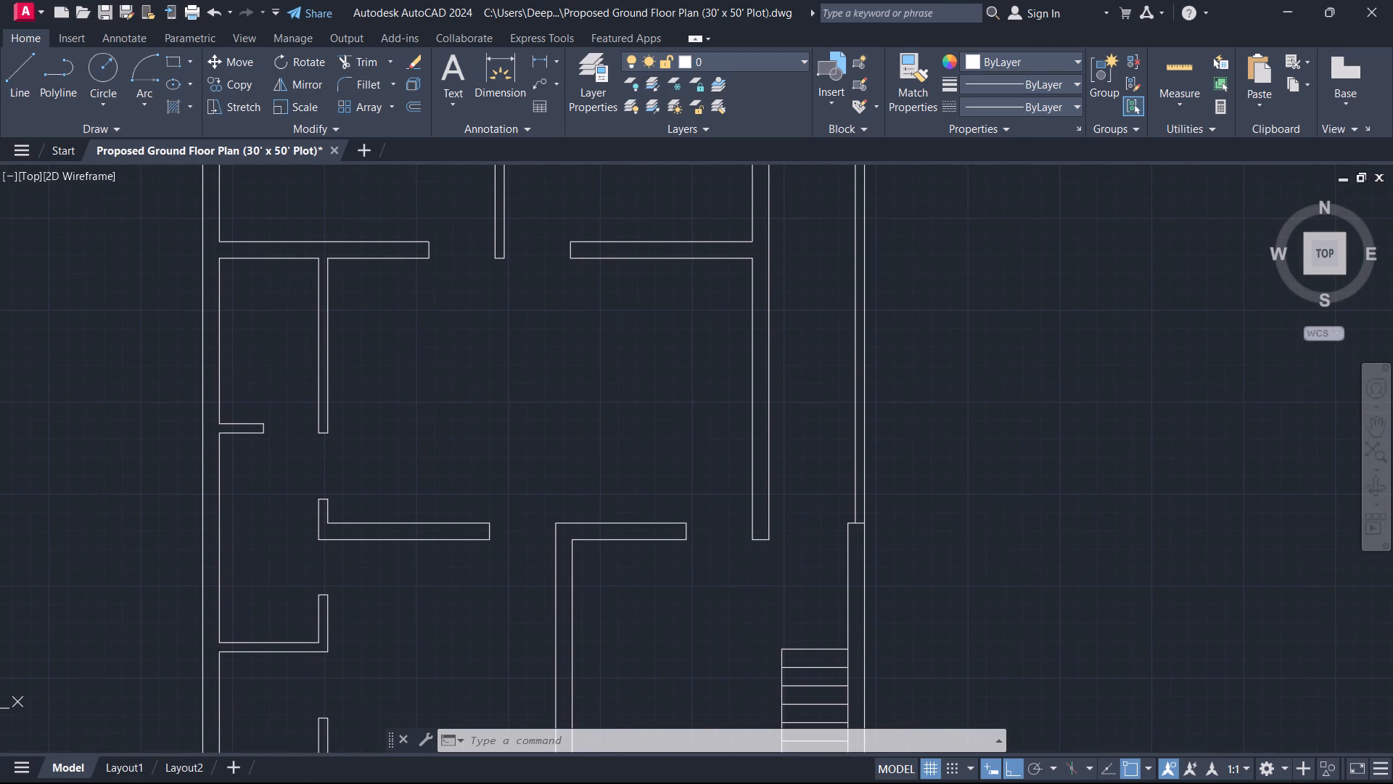
pyautogui.moveTo(427, 440); pyautogui.dragTo(426, 478, button='middle')
pyautogui.scroll(-1, 428, 450)
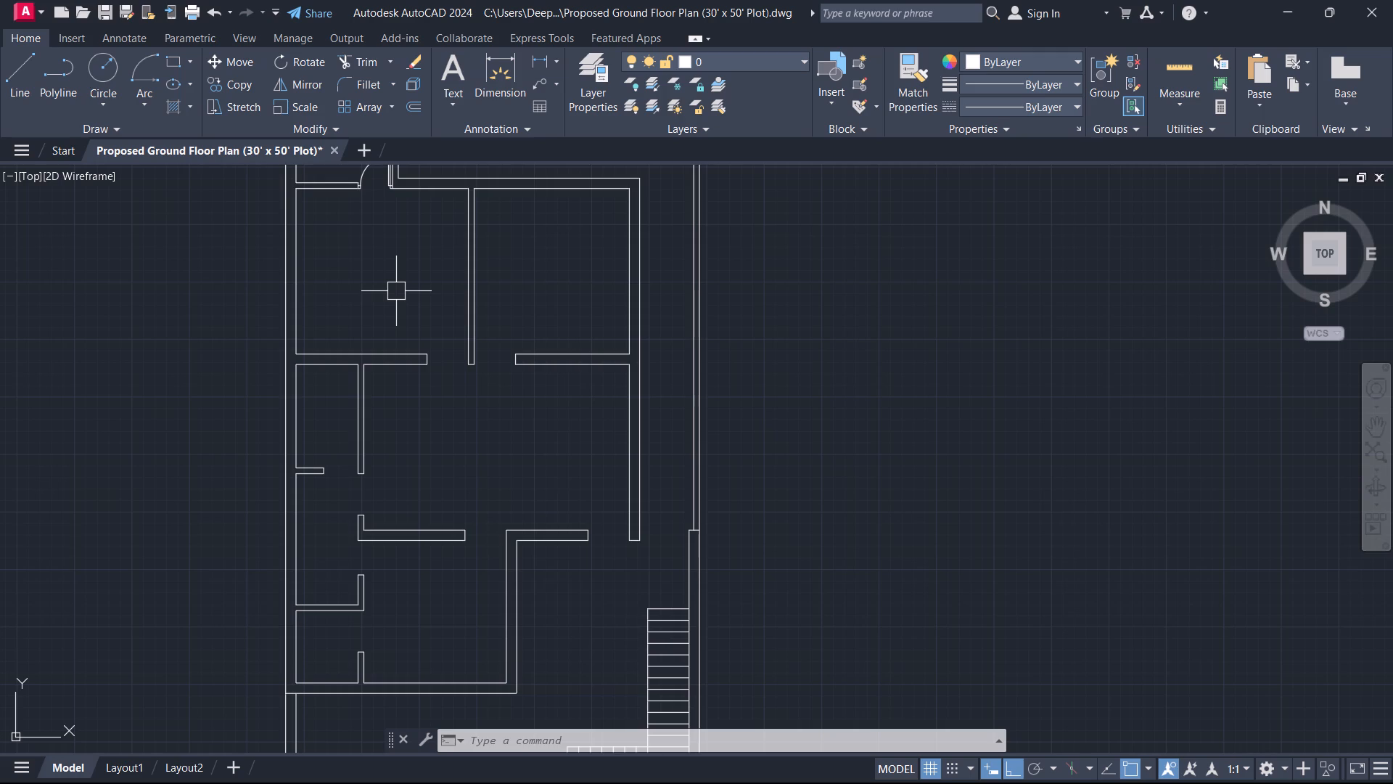
pyautogui.scroll(-2, 449, 355)
pyautogui.moveTo(449, 355); pyautogui.dragTo(482, 507, button='middle')
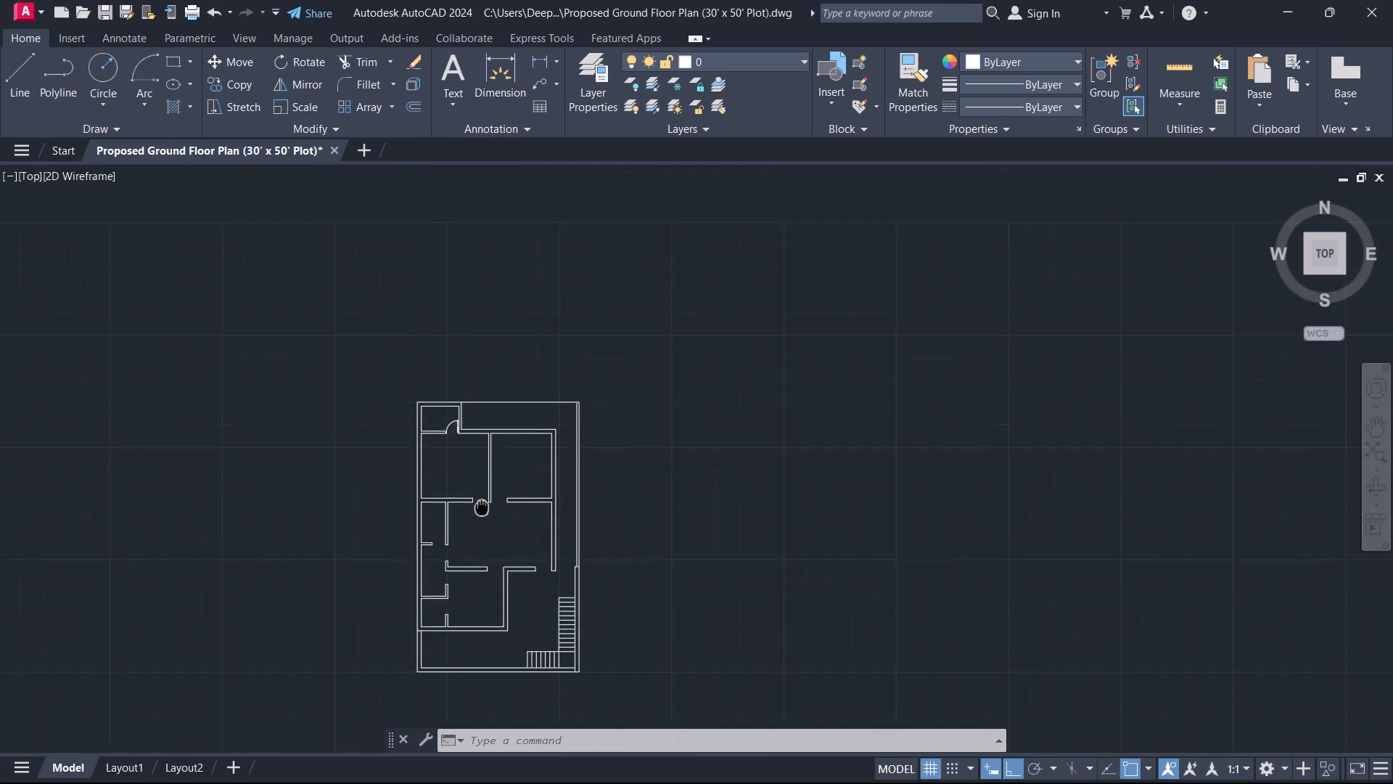
pyautogui.moveTo(482, 507); pyautogui.dragTo(486, 532, button='middle')
pyautogui.scroll(2, 400, 402)
pyautogui.scroll(1, 501, 550)
pyautogui.moveTo(503, 551); pyautogui.dragTo(513, 327, button='middle')
pyautogui.scroll(-3, 616, 461)
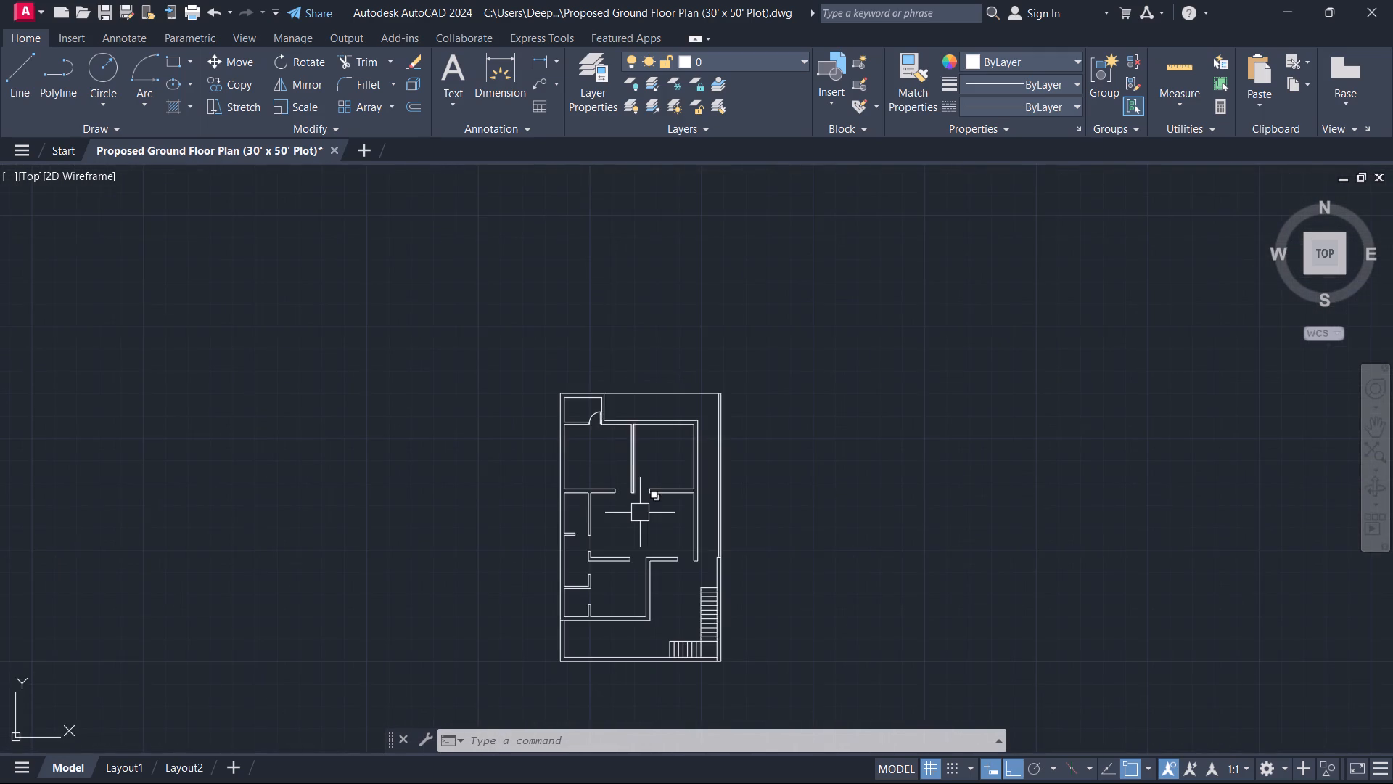
pyautogui.scroll(1, 641, 515)
pyautogui.moveTo(643, 524); pyautogui.dragTo(638, 440, button='middle')
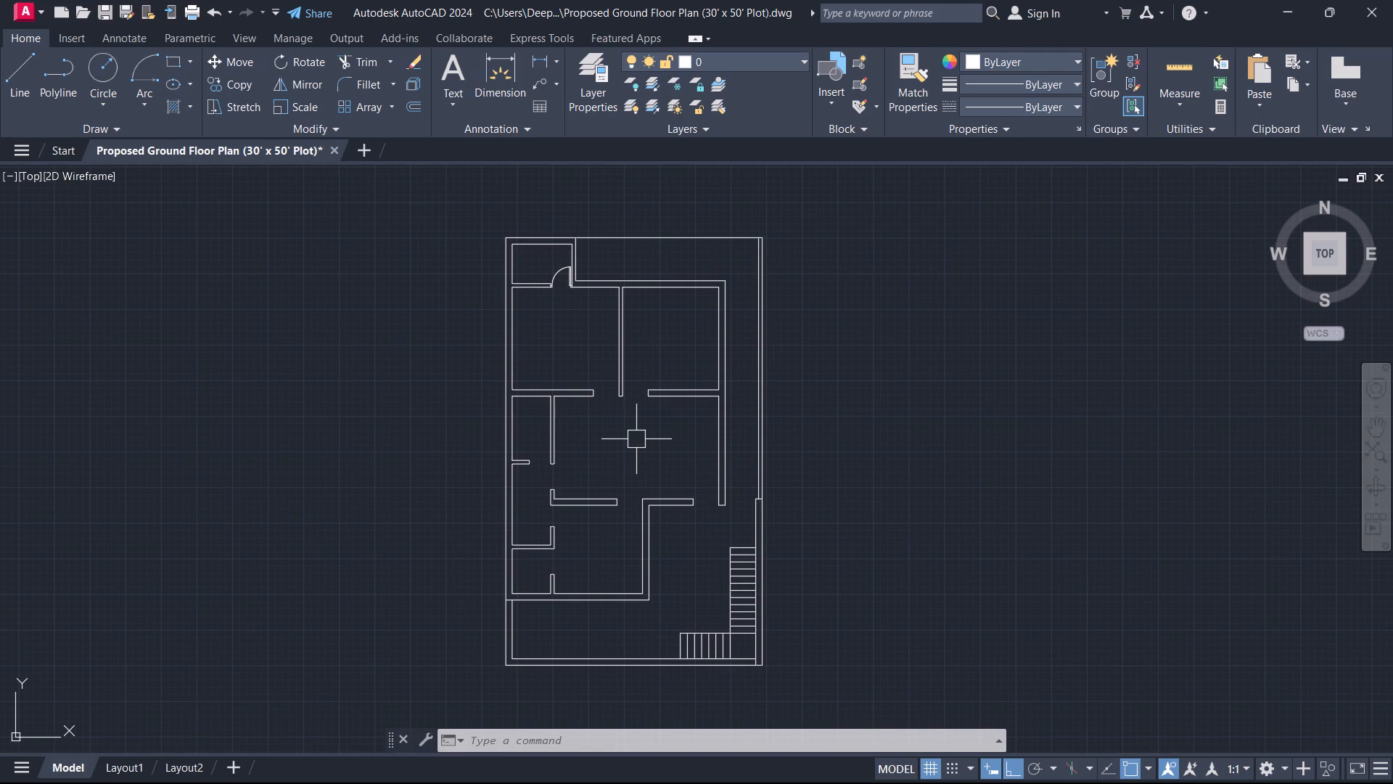
# Examine the staircase corner, the southern room and the openings around the central space.
pyautogui.scroll(2, 698, 696)
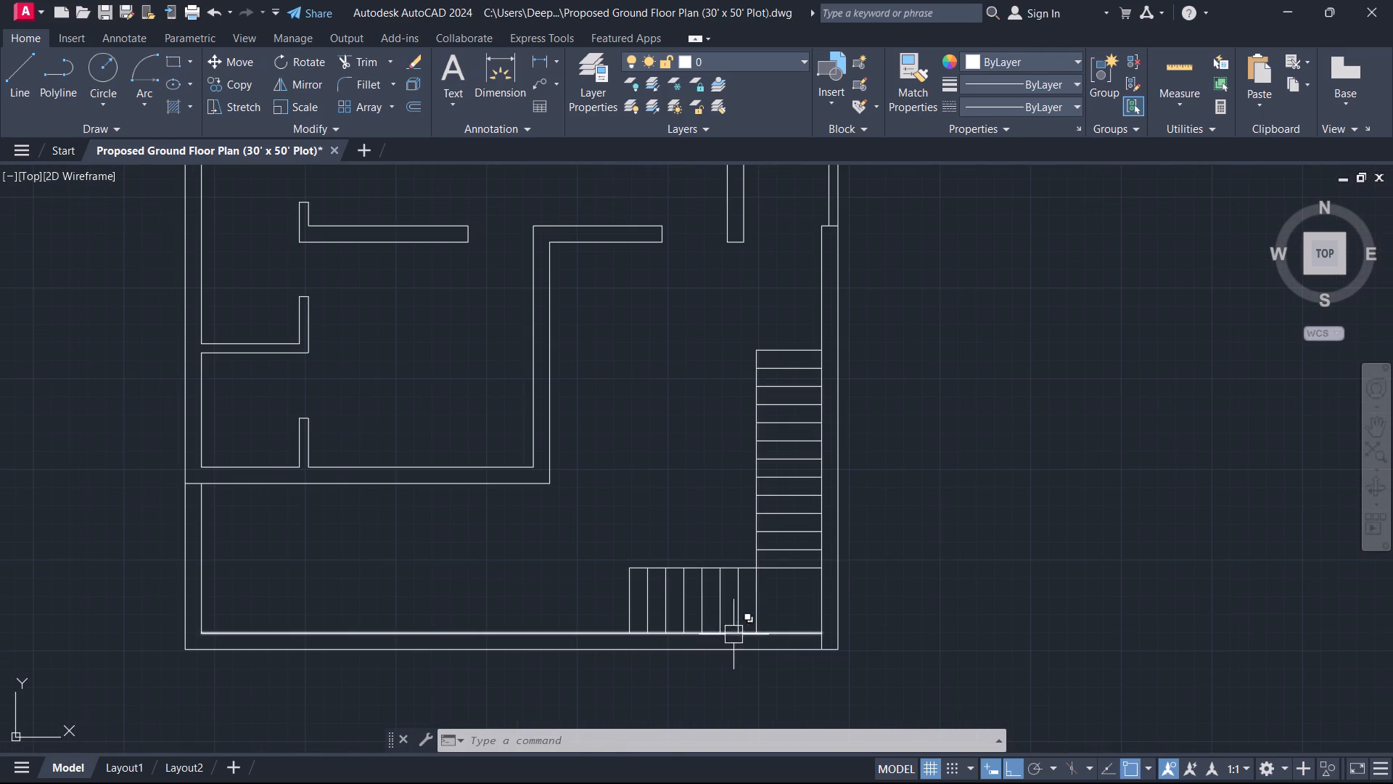
pyautogui.scroll(-1, 547, 450)
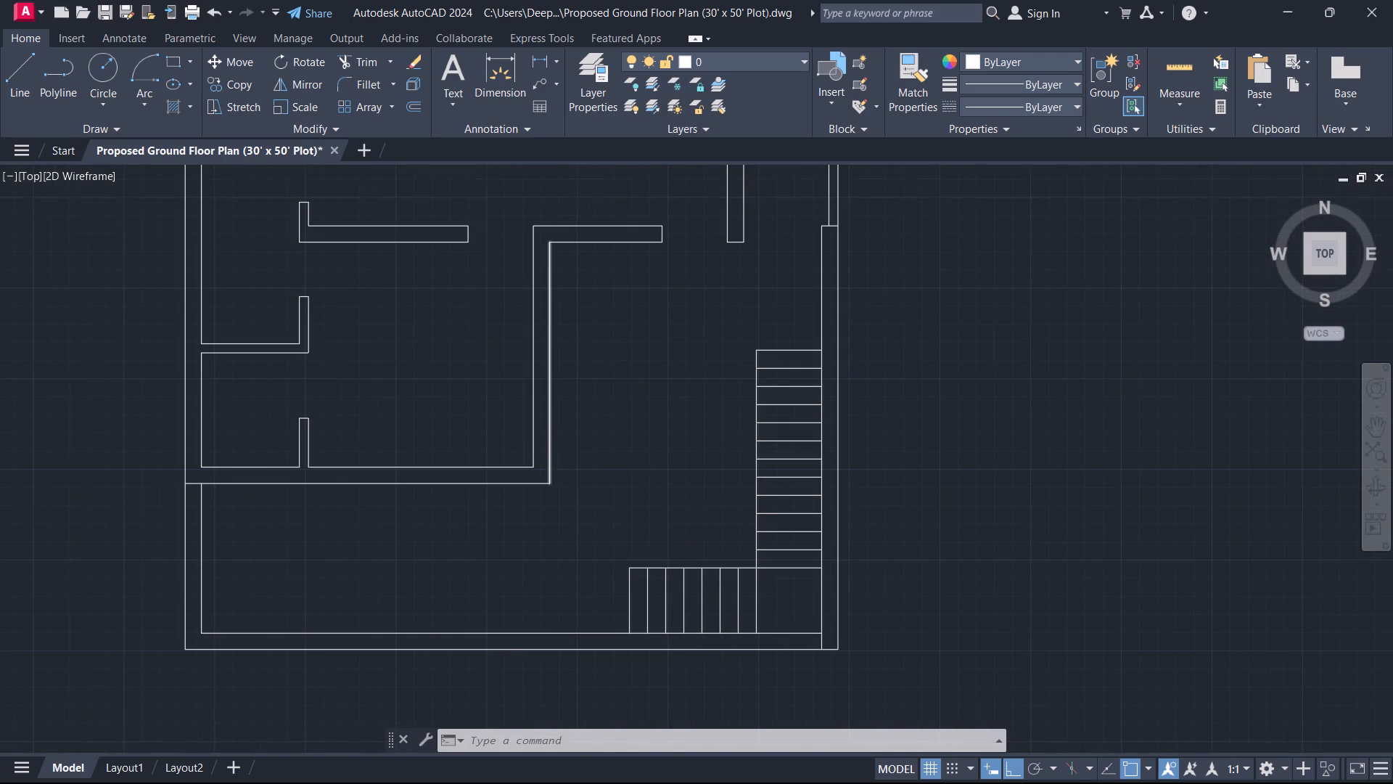
pyautogui.moveTo(547, 450); pyautogui.dragTo(545, 505, button='middle')
pyautogui.scroll(1, 453, 464)
pyautogui.moveTo(471, 438); pyautogui.dragTo(486, 556, button='middle')
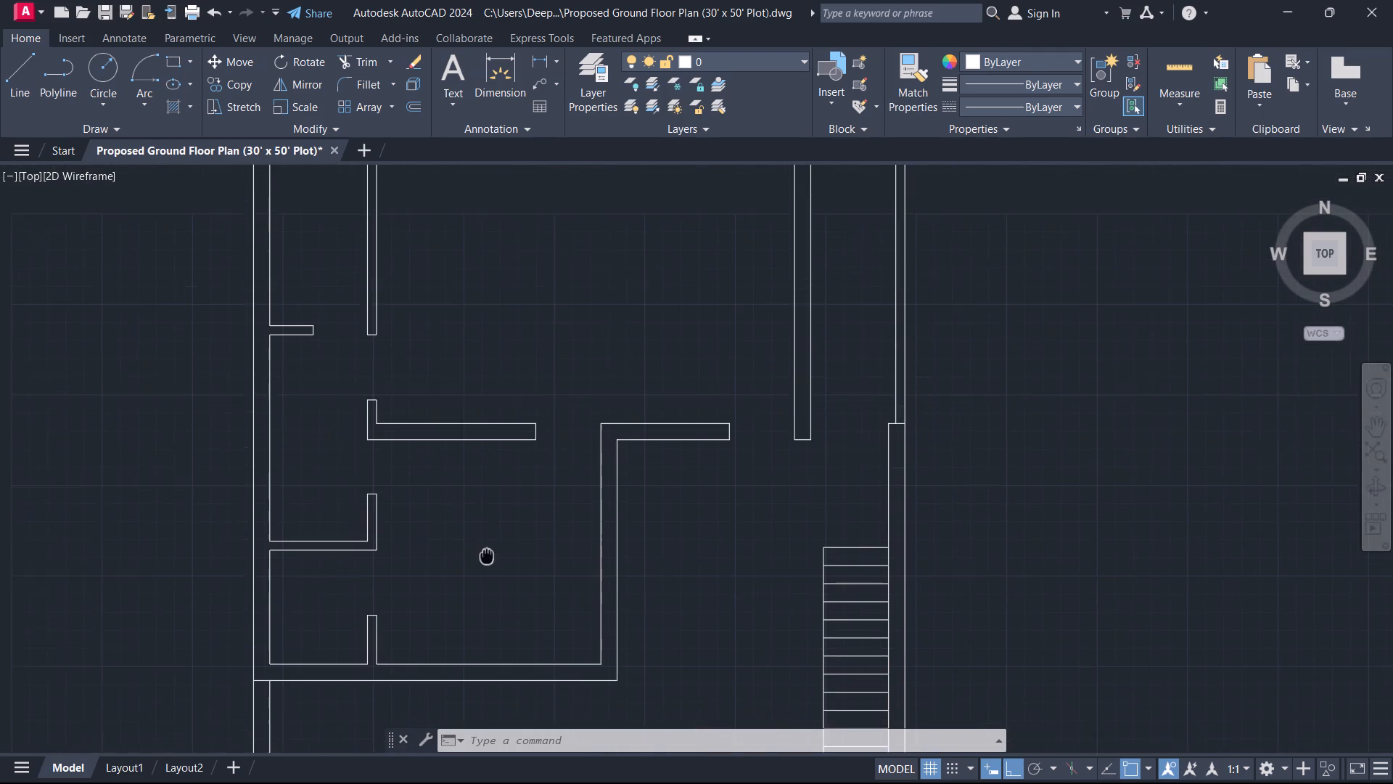
pyautogui.moveTo(486, 556); pyautogui.dragTo(483, 563, button='middle')
pyautogui.moveTo(501, 332); pyautogui.dragTo(487, 483, button='middle')
pyautogui.scroll(-1, 501, 332)
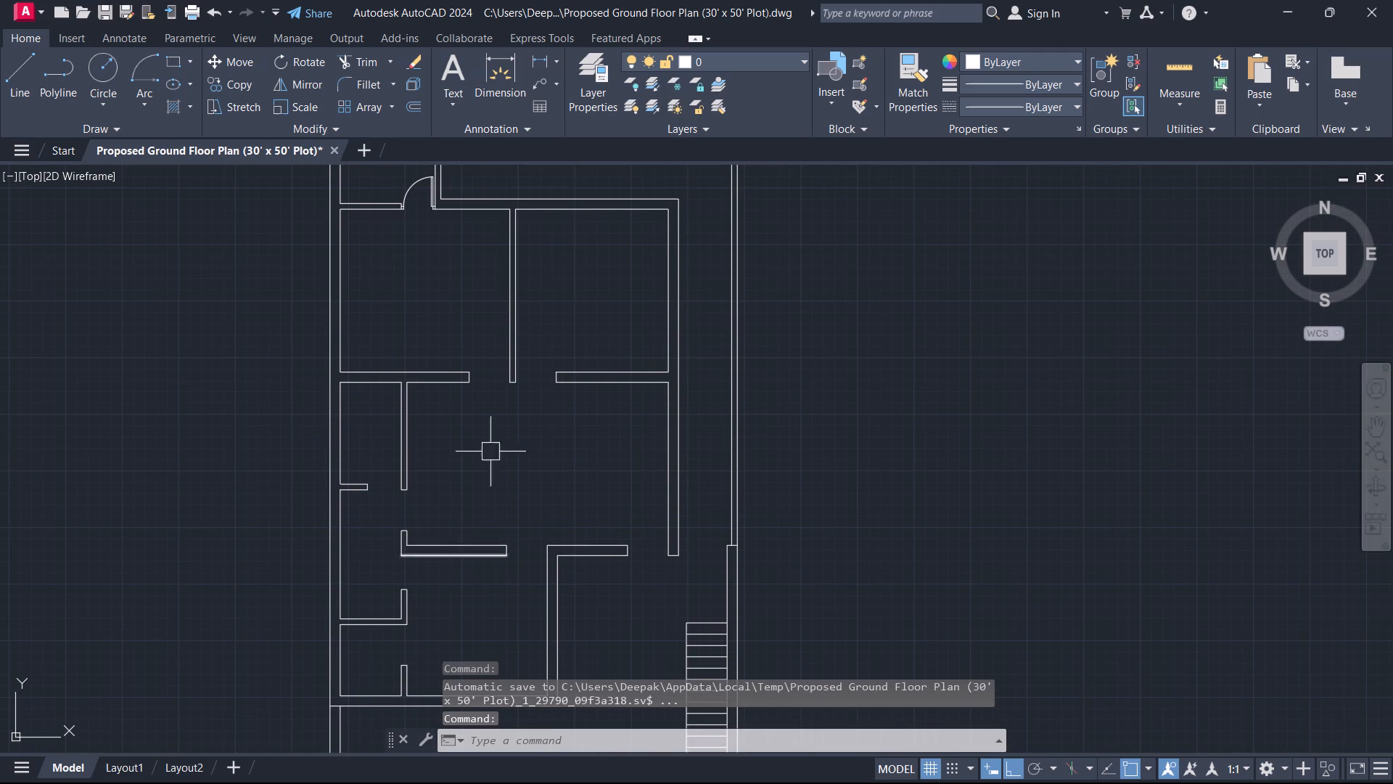
# Add multiline text in the large northwest room reading BEDROOM, with 12'6"X12'0" on the second line.
pyautogui.scroll(-1, 494, 427)
pyautogui.moveTo(494, 426); pyautogui.dragTo(515, 565, button='middle')
pyautogui.scroll(1, 494, 426)
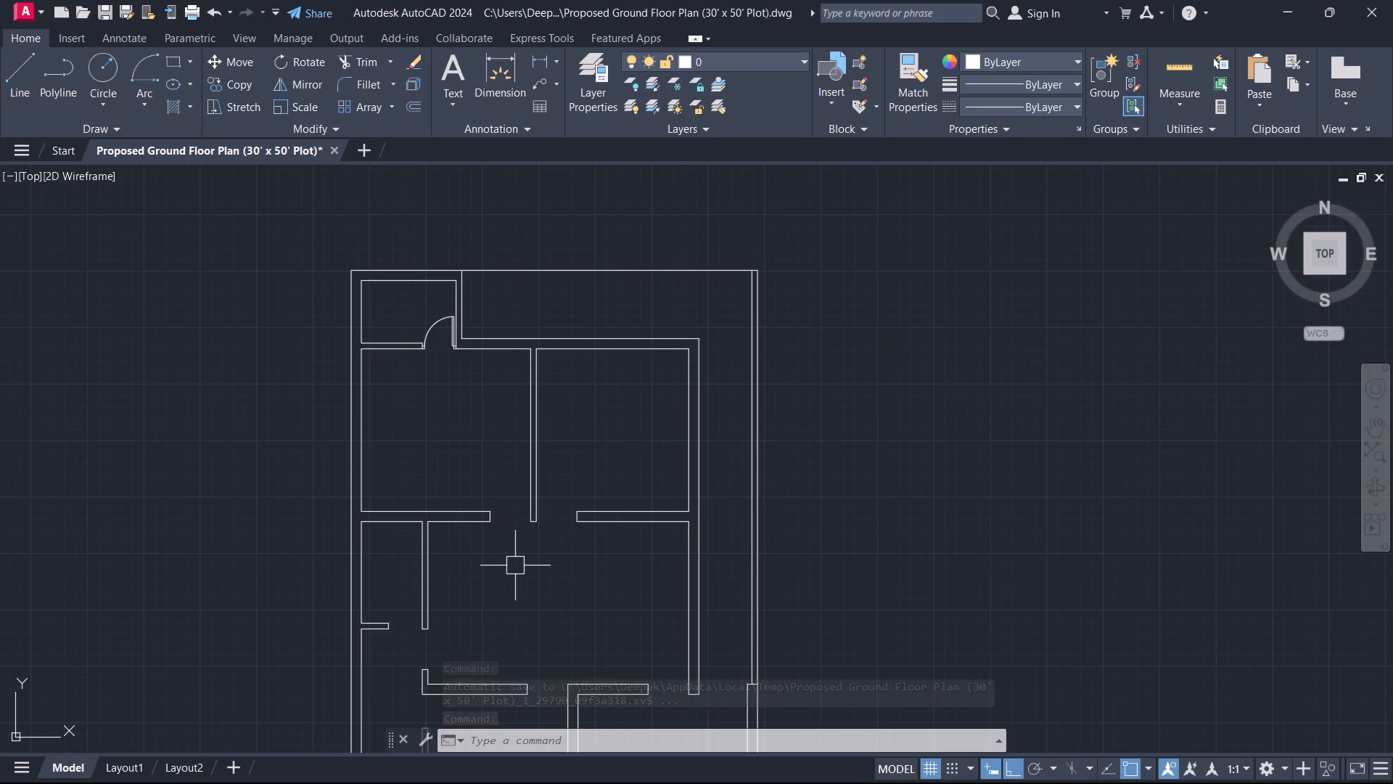
pyautogui.write('t')
pyautogui.press('space')
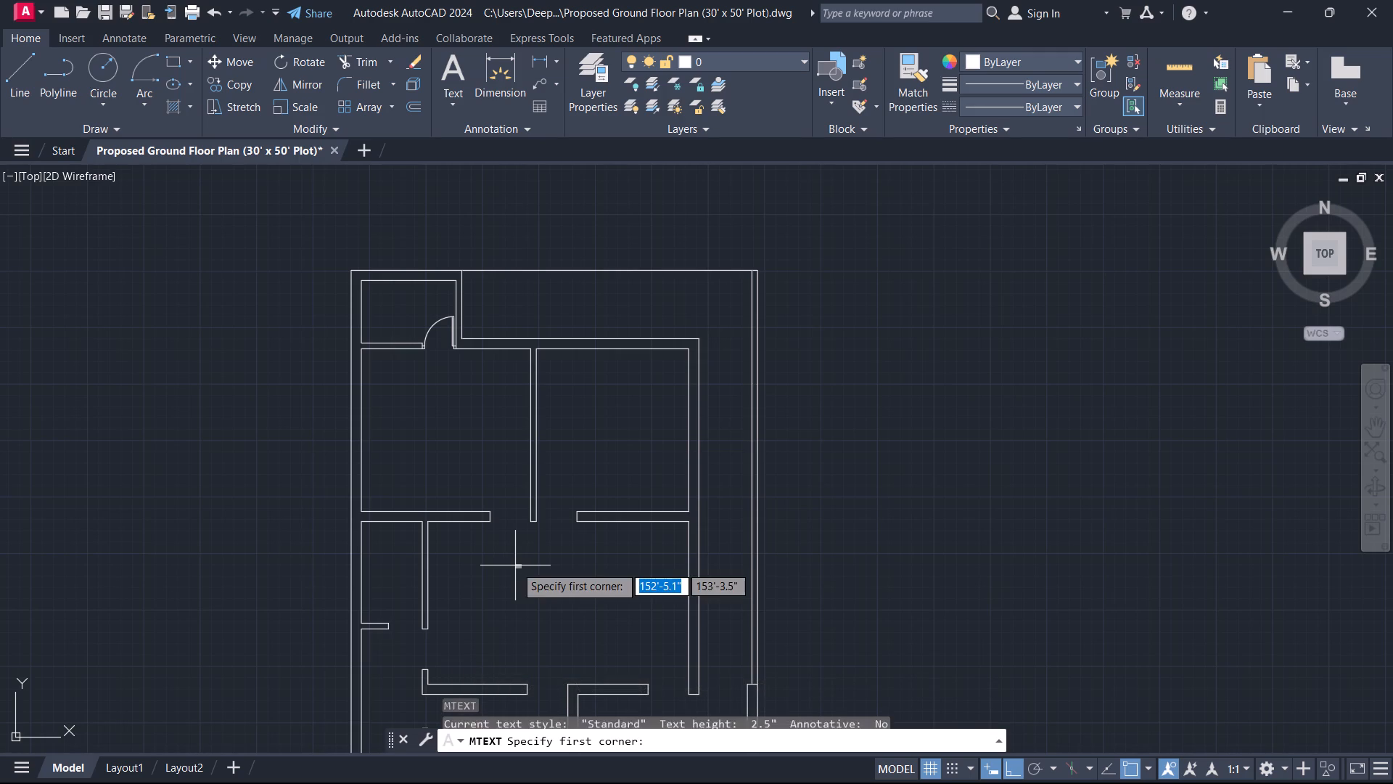
pyautogui.press('space')
pyautogui.click(395, 408)
pyautogui.click(516, 476)
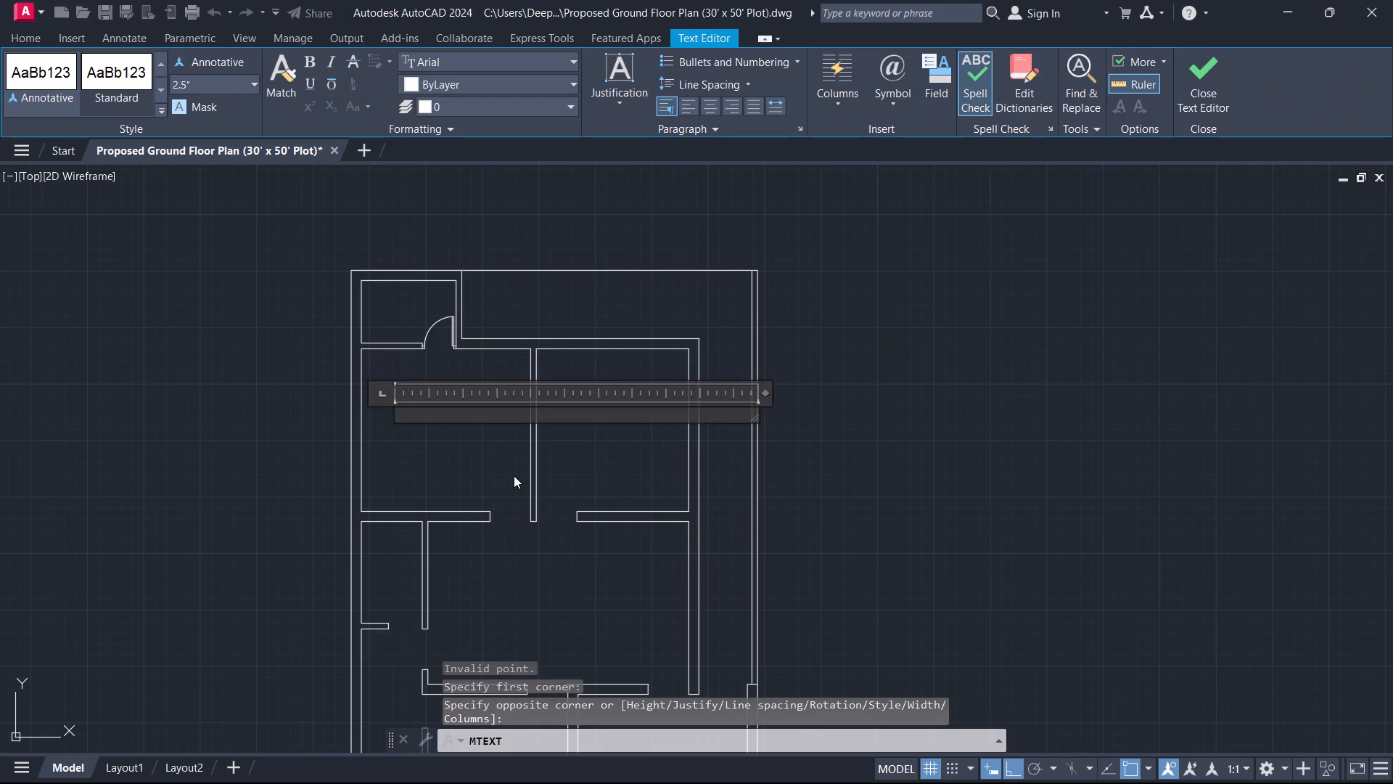
pyautogui.write('brd')
pyautogui.press('BackSpace')
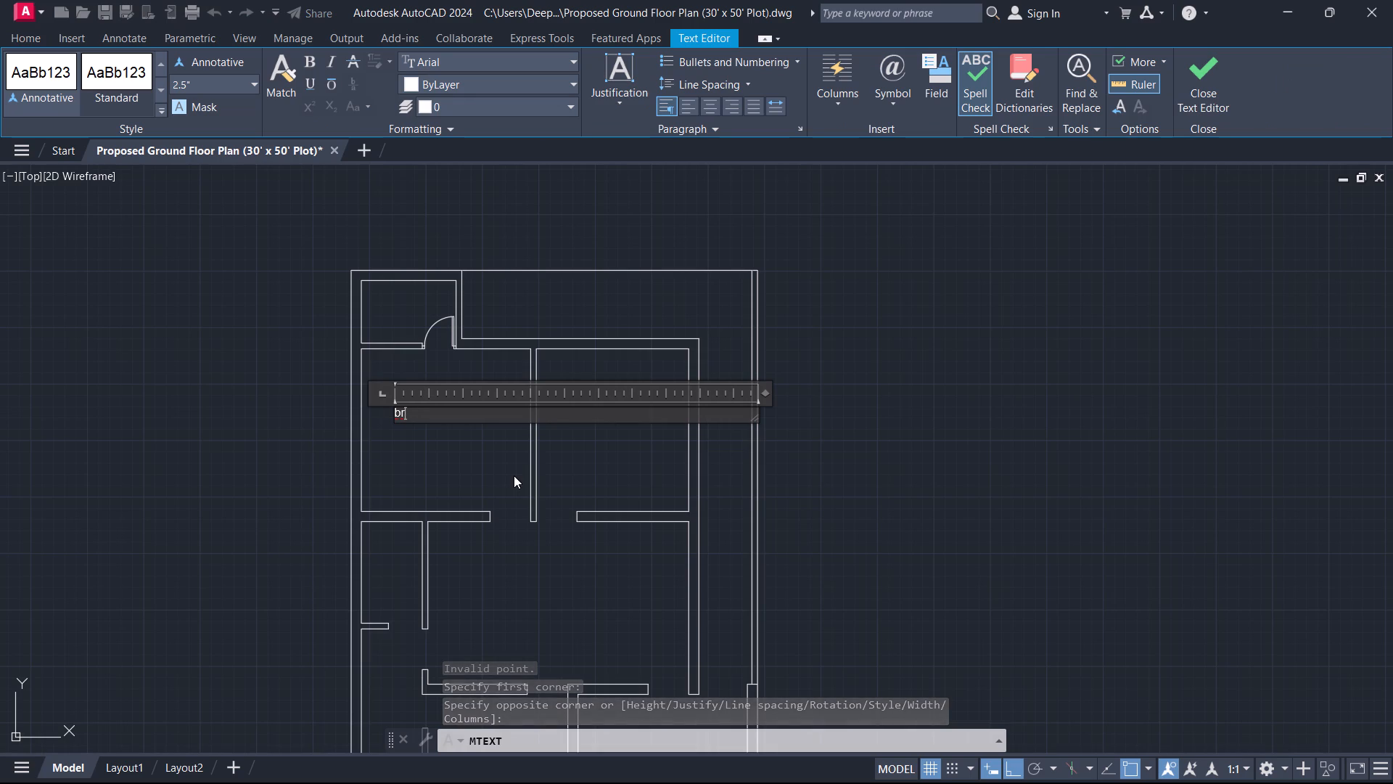
pyautogui.press('BackSpace')
pyautogui.write('BED')
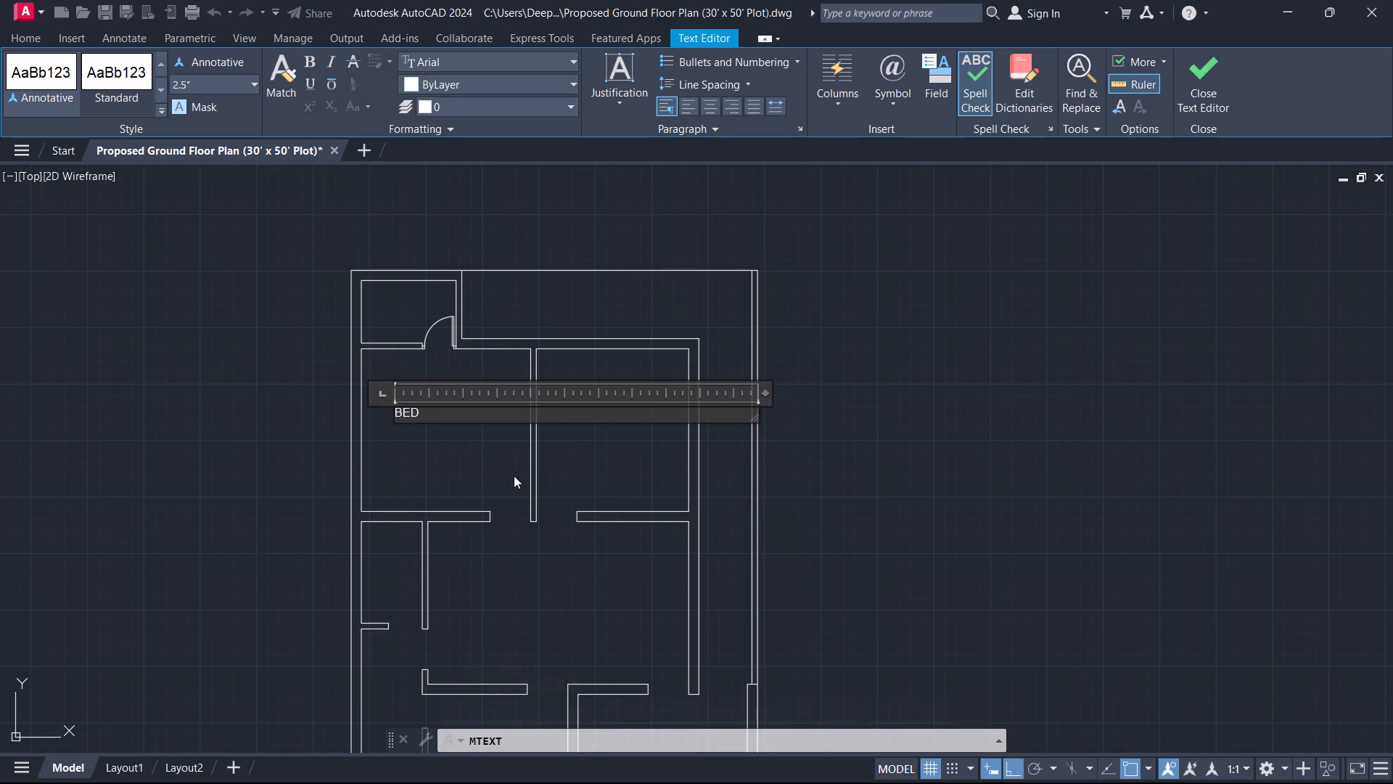
pyautogui.write('ROOM')
pyautogui.press('Return')
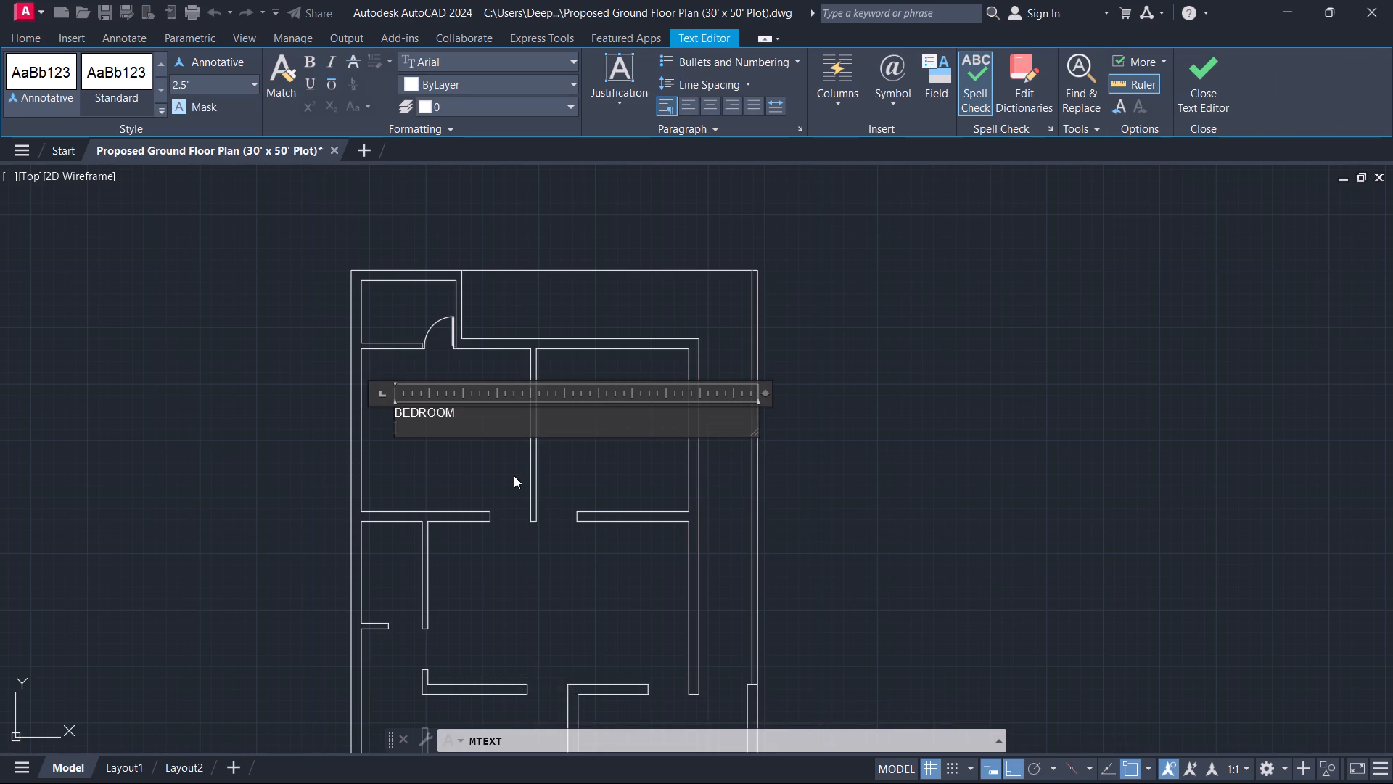
pyautogui.write("12'6")
pyautogui.write('"X')
pyautogui.write("12'")
pyautogui.press('0')
pyautogui.hotkey('shift', '"')
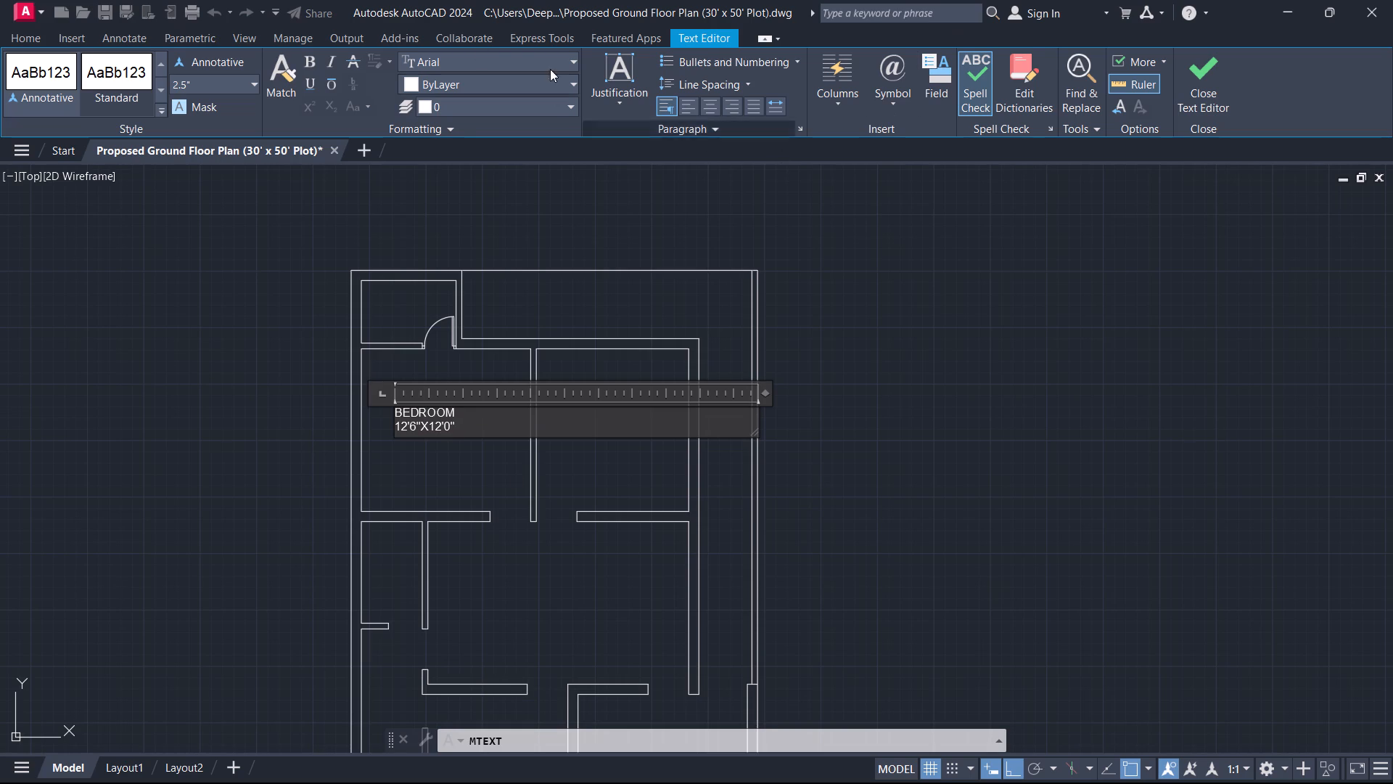
# Set the text height of both bedroom label lines to 6" and finish the text.
pyautogui.hotkey('ctrl', 'a')
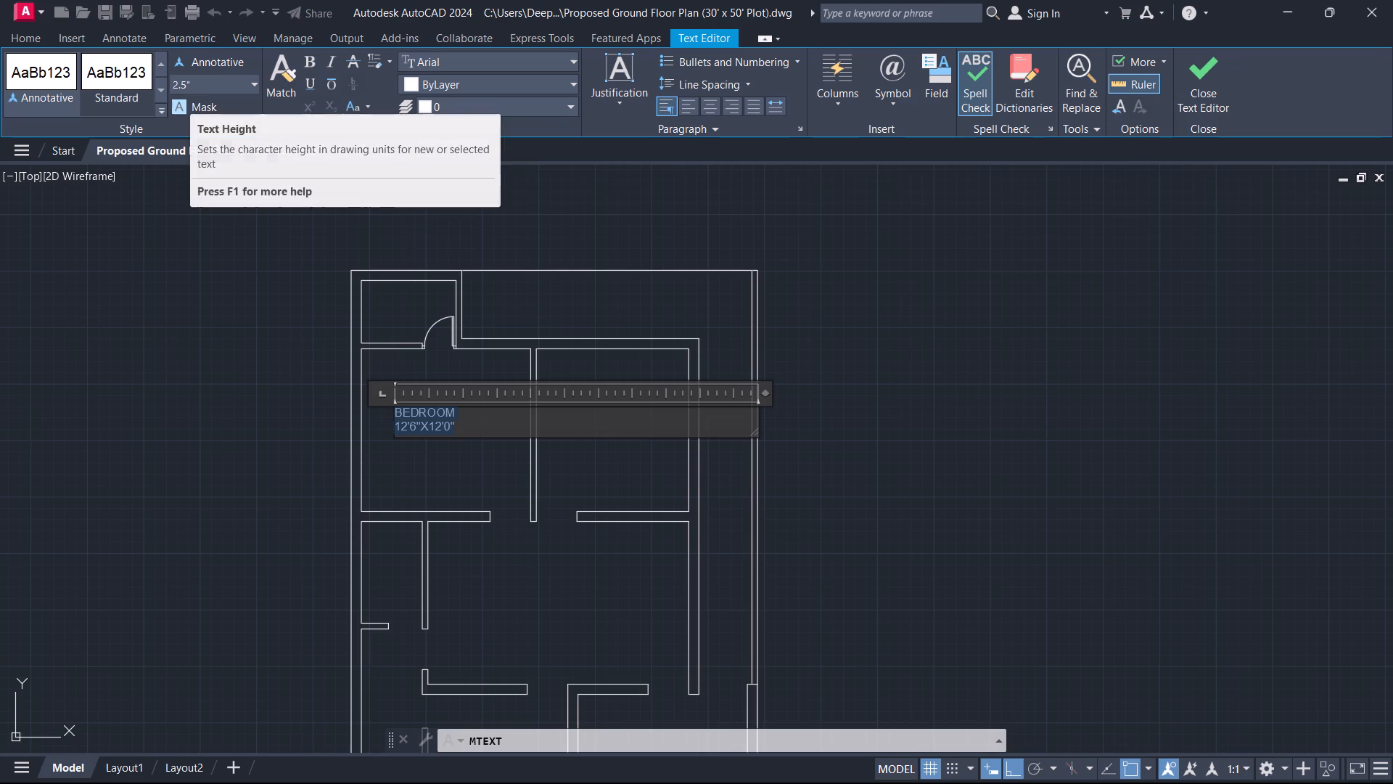
pyautogui.click(197, 85)
pyautogui.press('6')
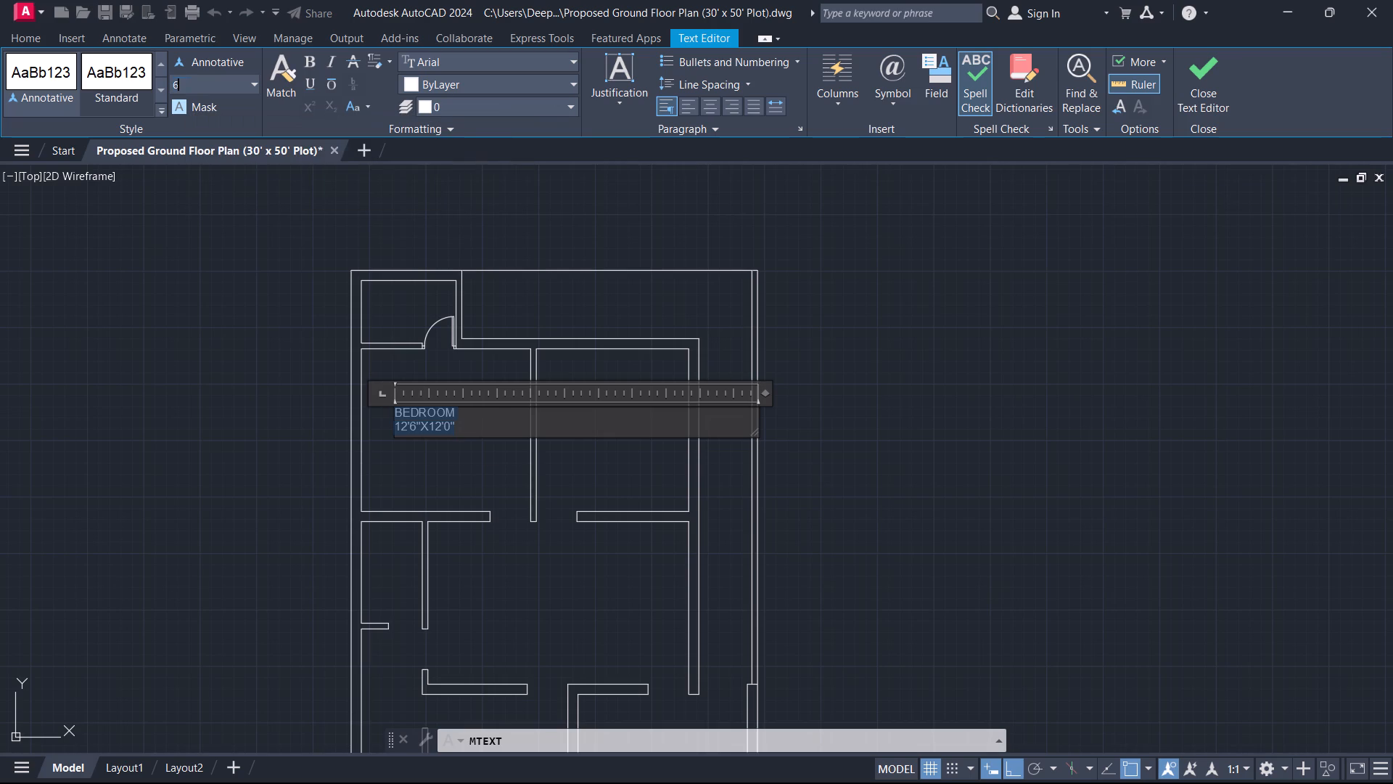
pyautogui.press('Return')
pyautogui.click(1222, 69)
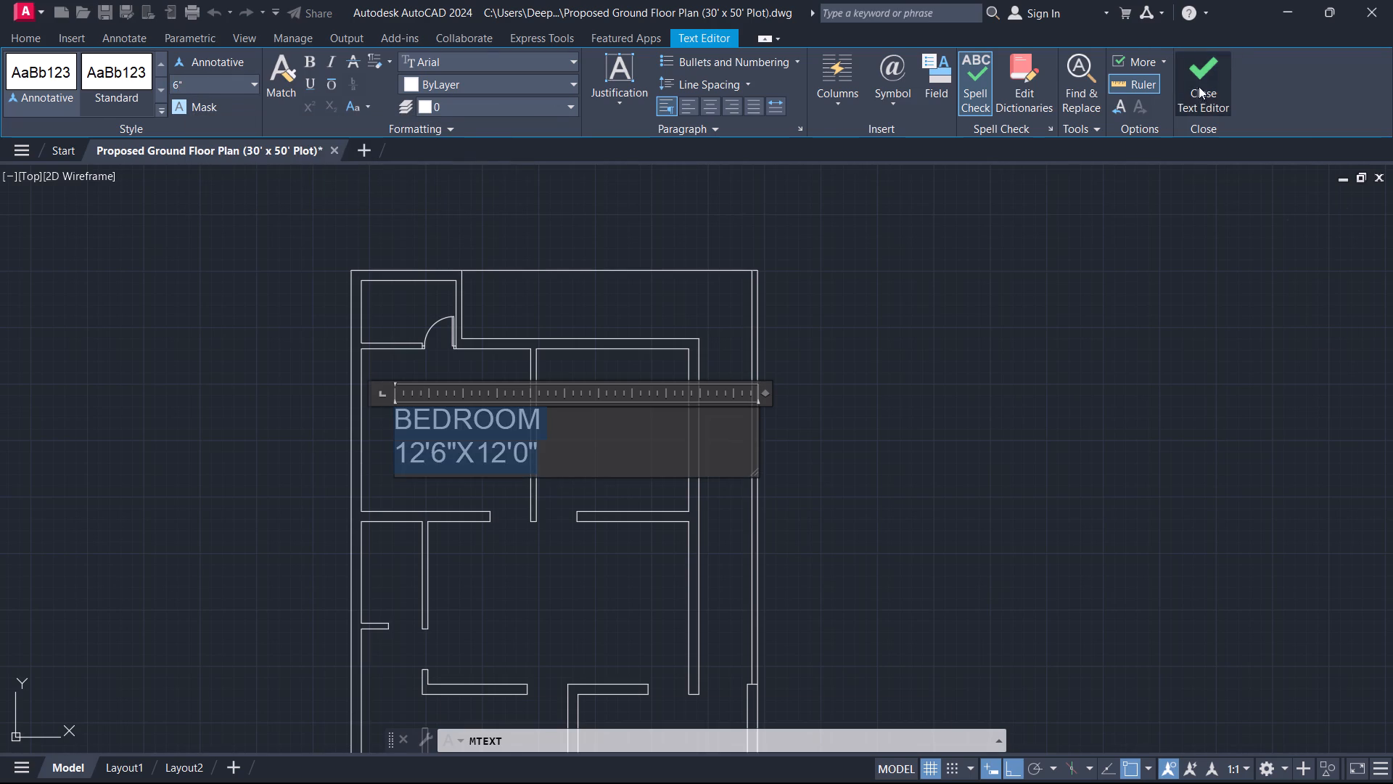
# Move the bedroom label freely, with ortho off, towards the middle of the northwest room.
pyautogui.scroll(2, 465, 426)
pyautogui.moveTo(451, 424); pyautogui.dragTo(670, 433, button='middle')
pyautogui.moveTo(670, 461); pyautogui.dragTo(644, 432)
pyautogui.click(583, 388)
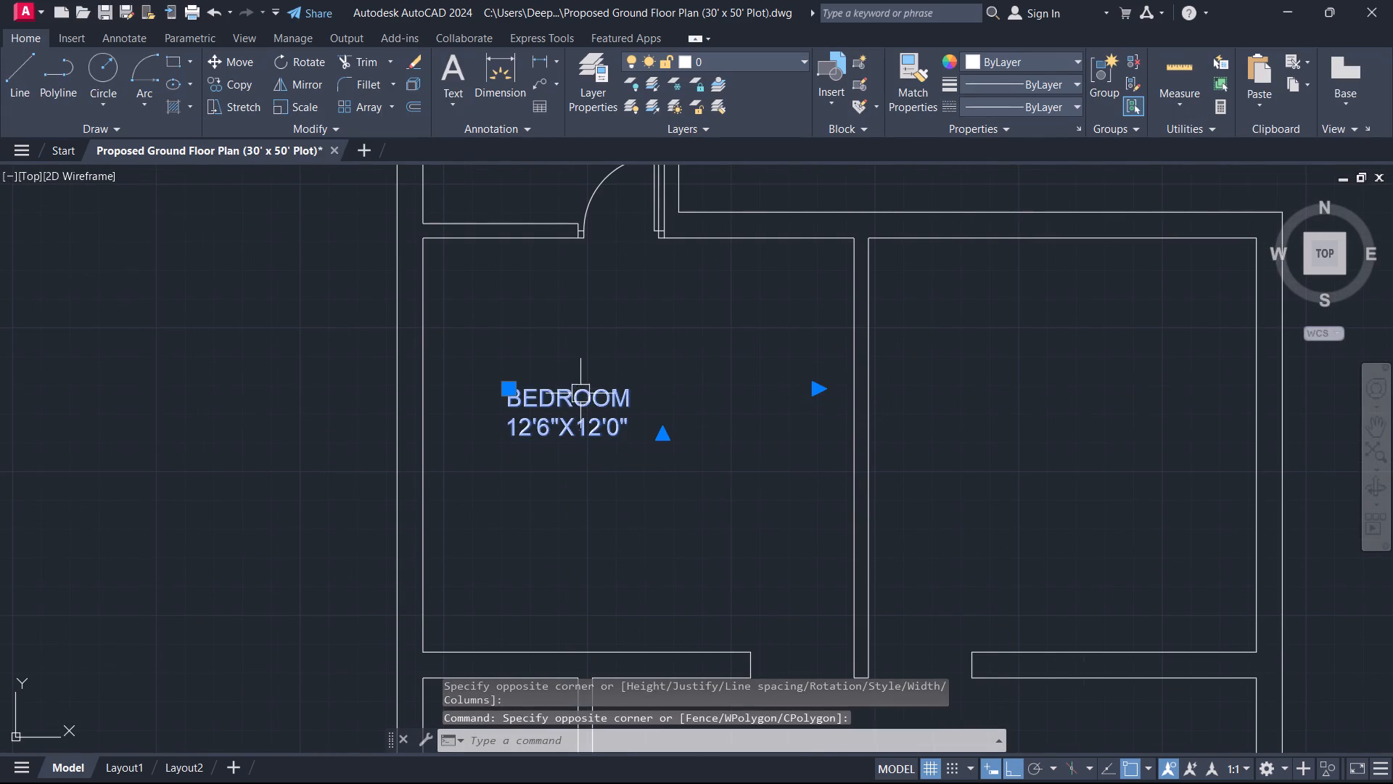
pyautogui.write('M')
pyautogui.press('space')
pyautogui.click(574, 411)
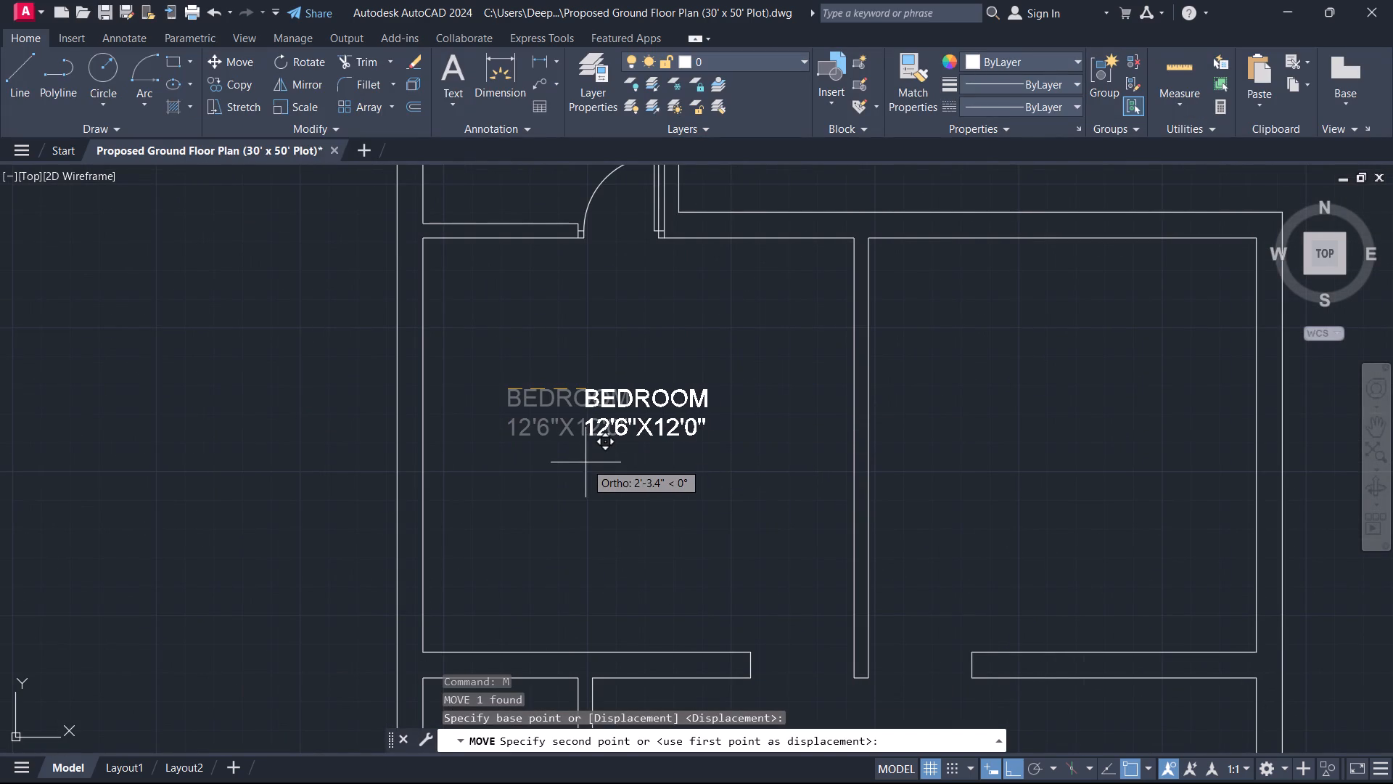
pyautogui.press('F8')
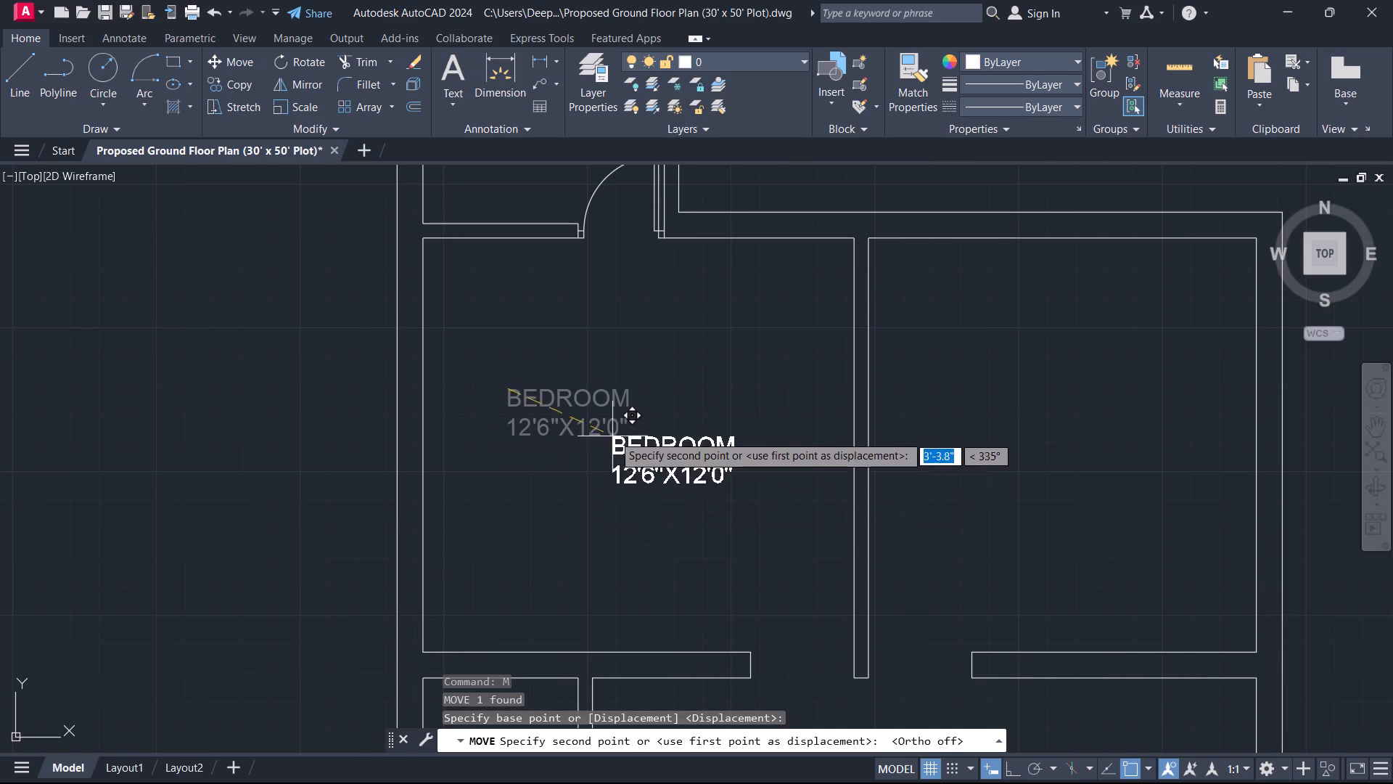
pyautogui.click(565, 444)
# Move the bedroom label again in a small adjustment to centre it within the northwest room.
pyautogui.scroll(1, 567, 457)
pyautogui.click(571, 460)
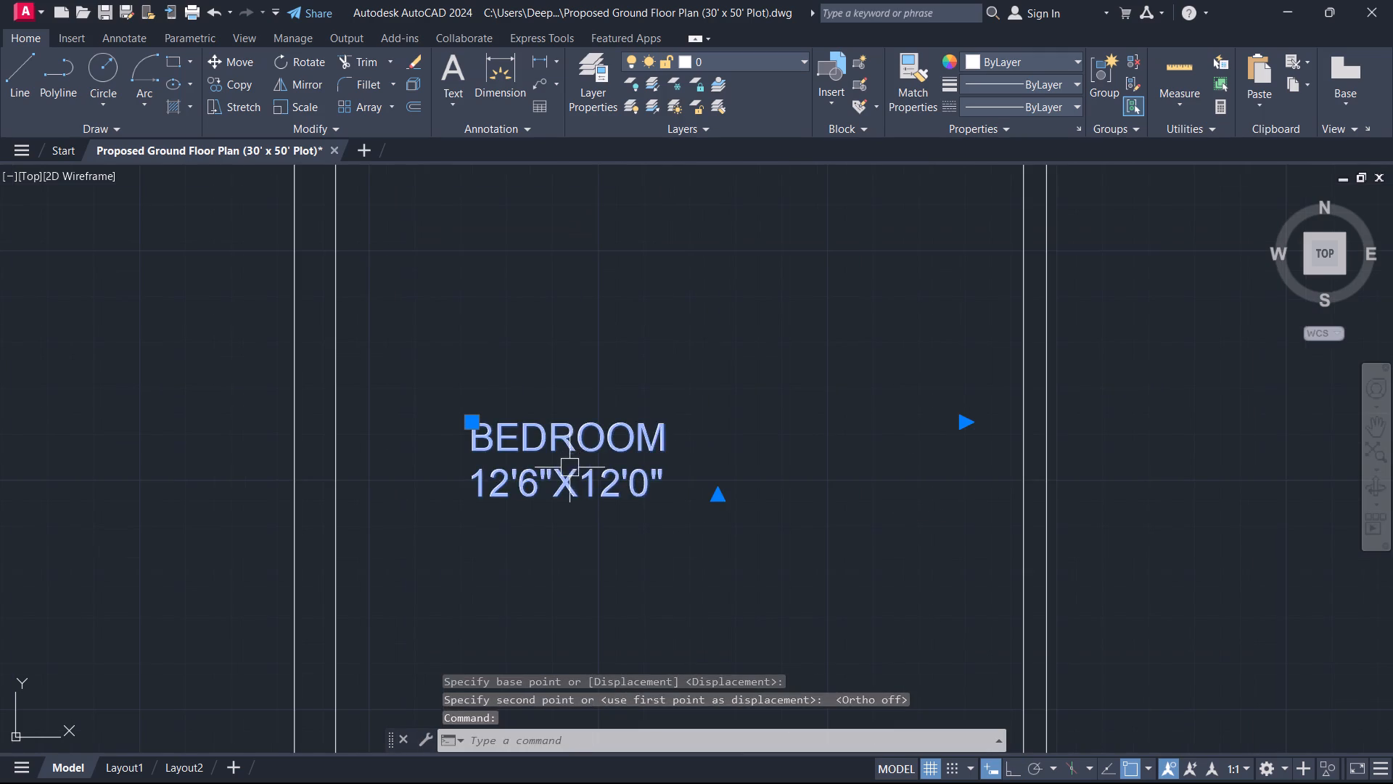
pyautogui.write('M')
pyautogui.press('space')
pyautogui.click(562, 465)
pyautogui.click(575, 484)
pyautogui.press('Escape')
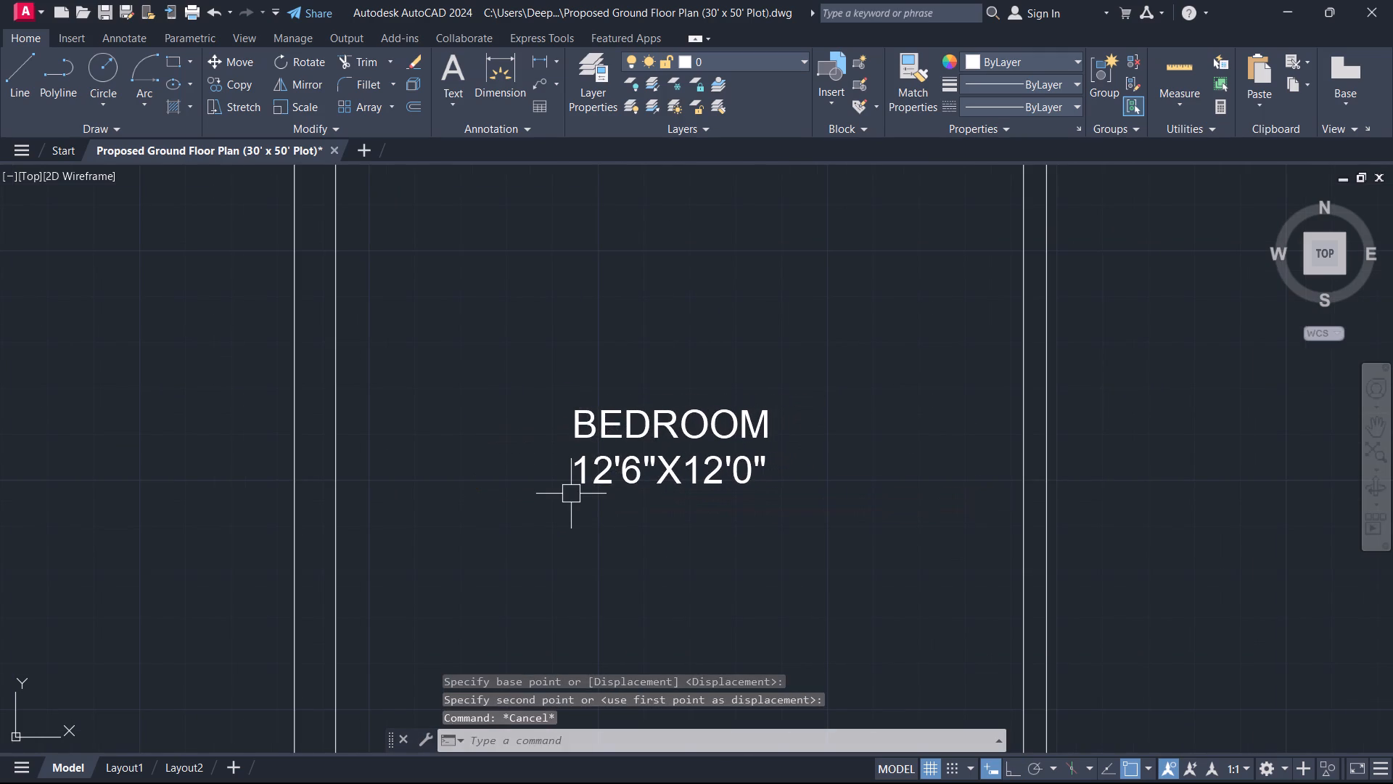
pyautogui.scroll(-1, 658, 457)
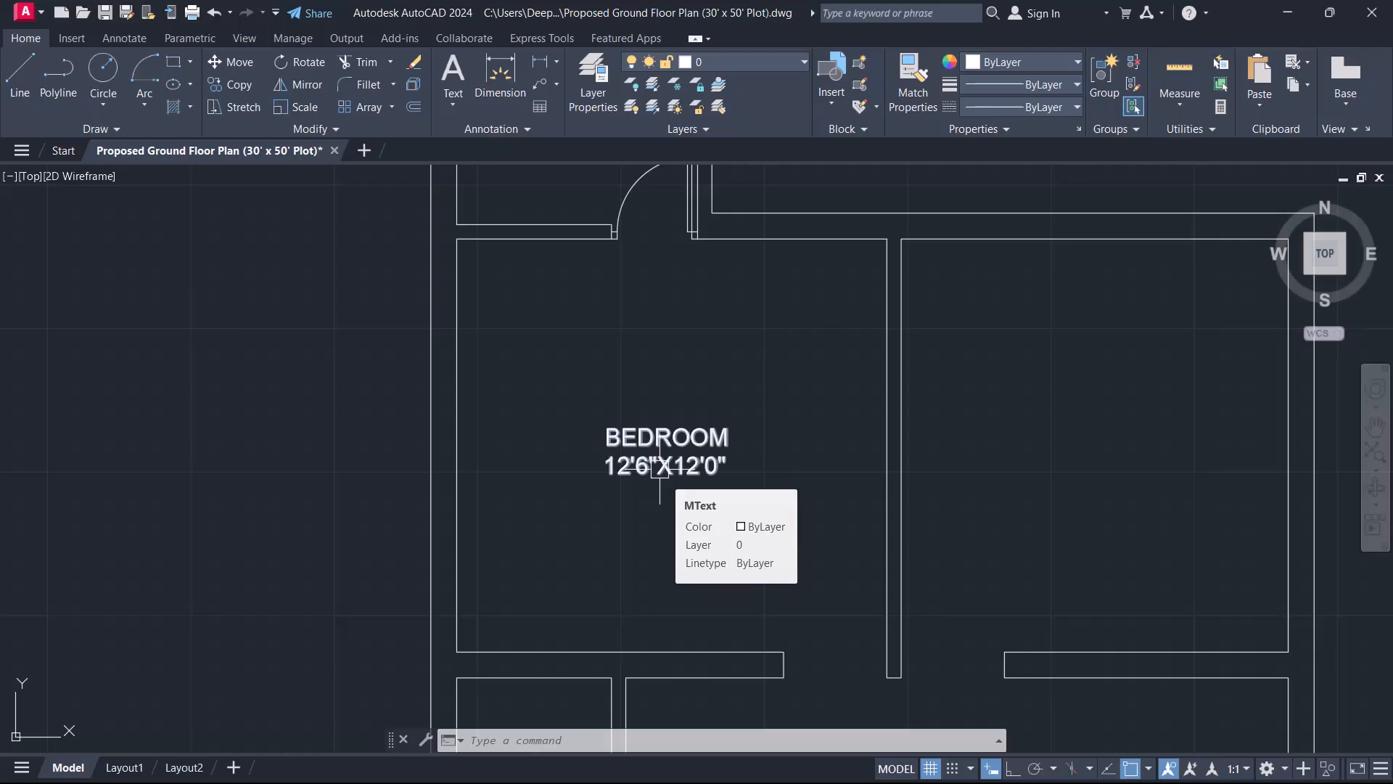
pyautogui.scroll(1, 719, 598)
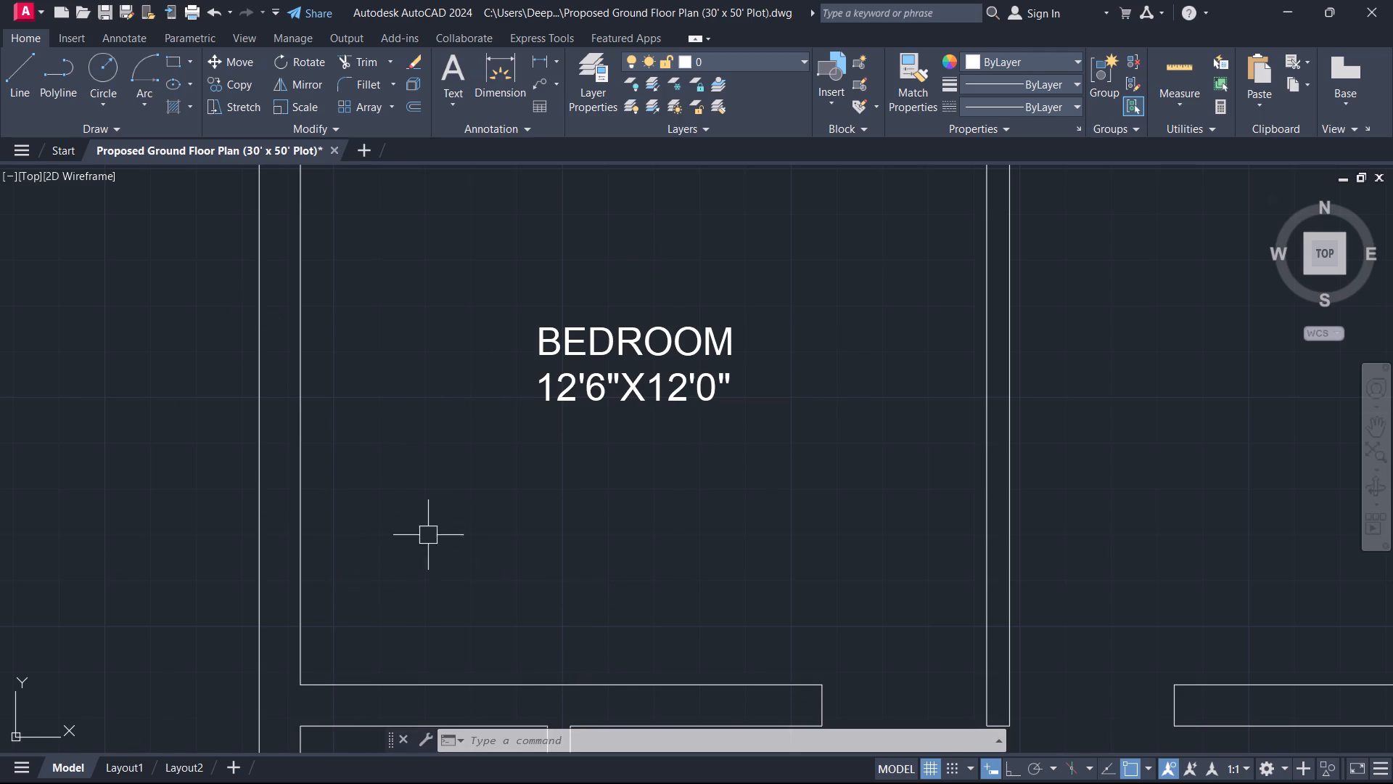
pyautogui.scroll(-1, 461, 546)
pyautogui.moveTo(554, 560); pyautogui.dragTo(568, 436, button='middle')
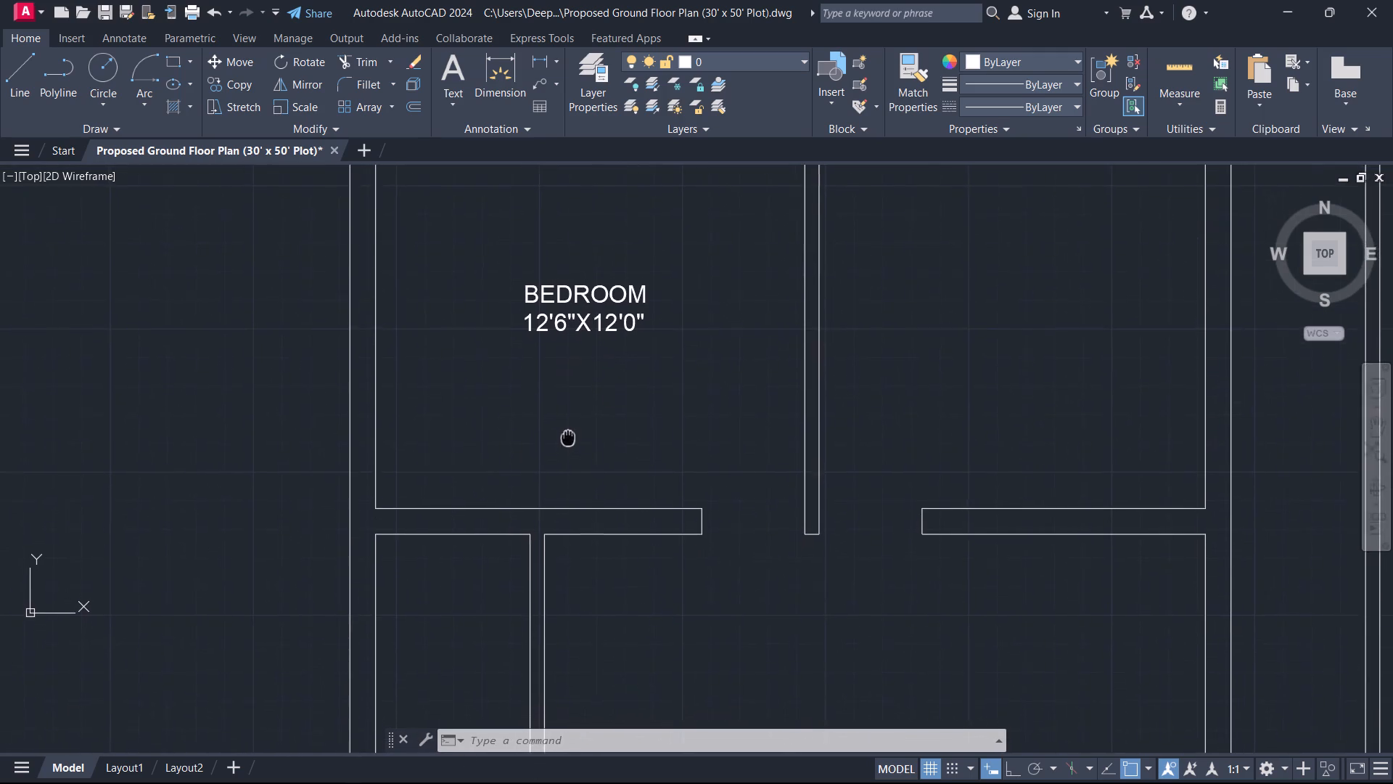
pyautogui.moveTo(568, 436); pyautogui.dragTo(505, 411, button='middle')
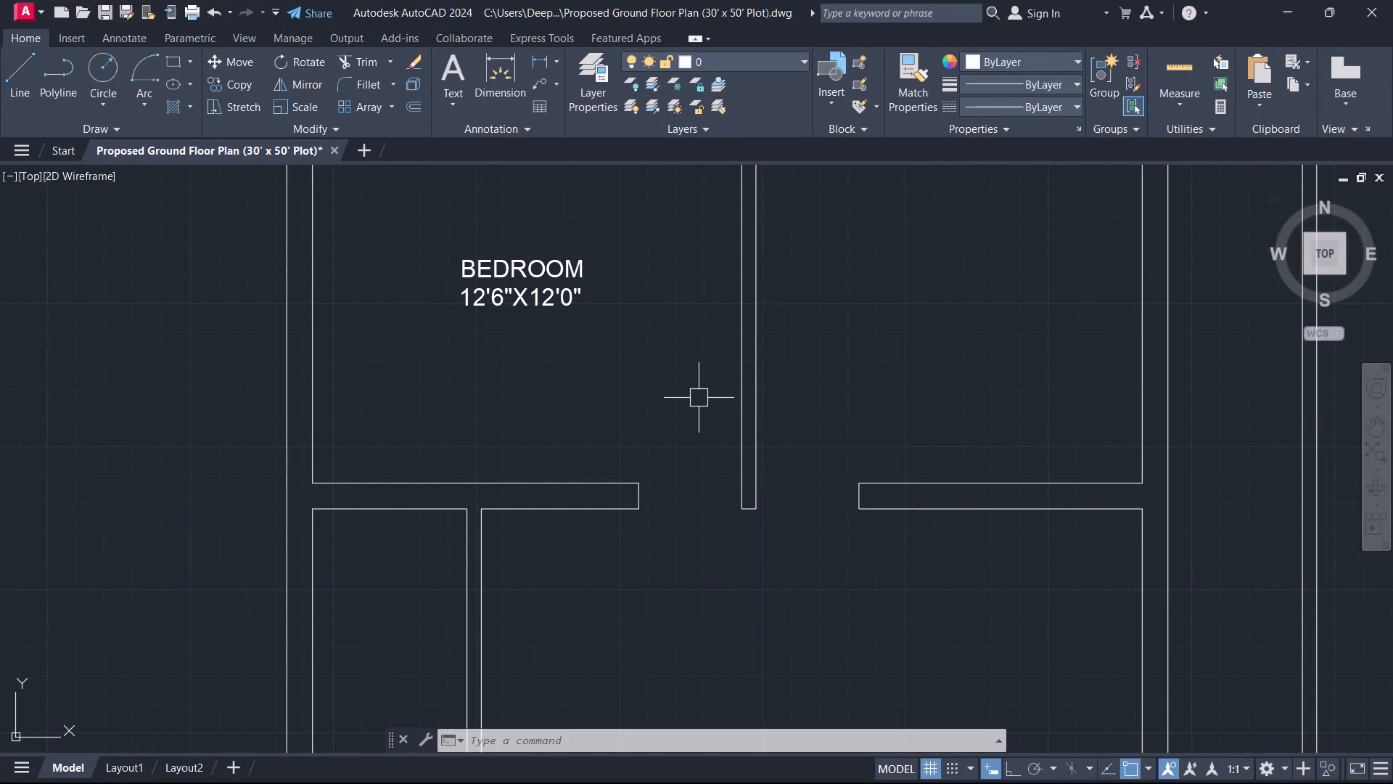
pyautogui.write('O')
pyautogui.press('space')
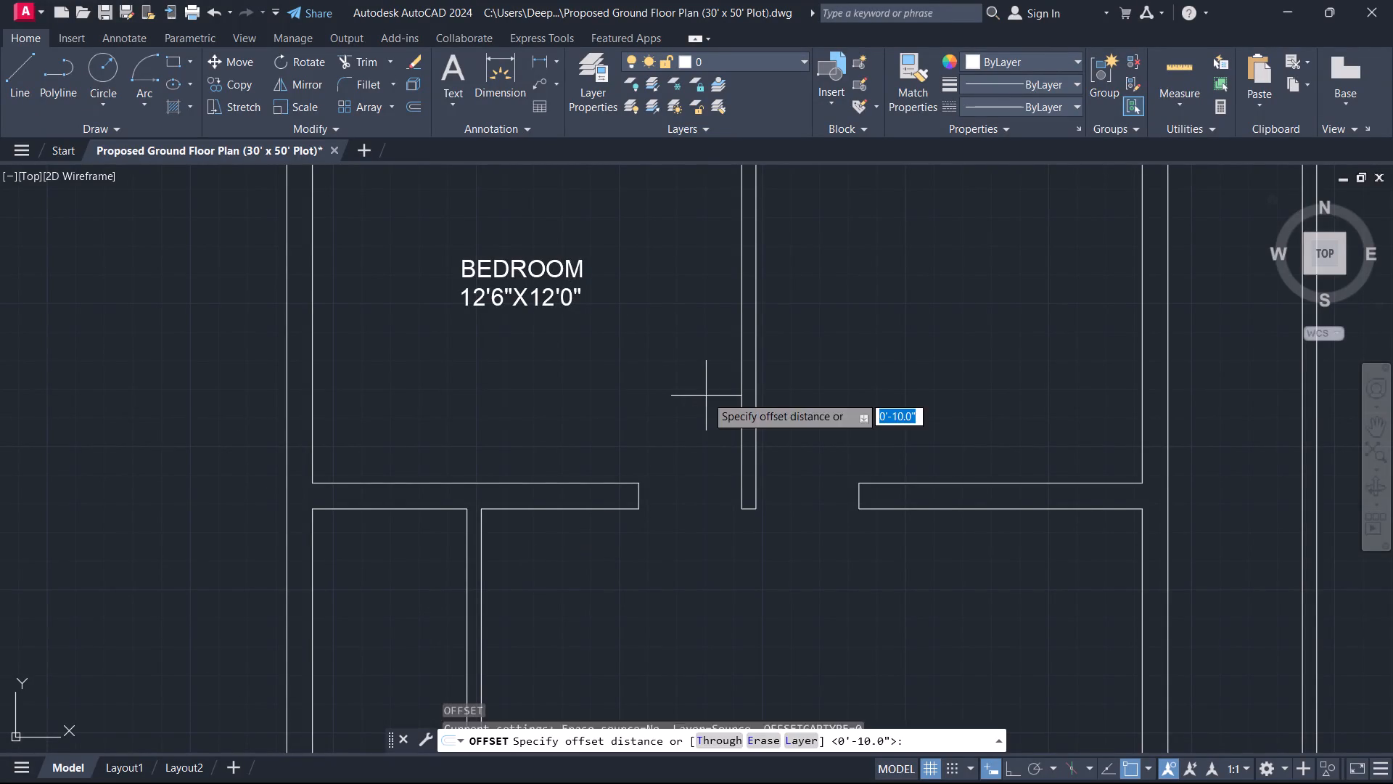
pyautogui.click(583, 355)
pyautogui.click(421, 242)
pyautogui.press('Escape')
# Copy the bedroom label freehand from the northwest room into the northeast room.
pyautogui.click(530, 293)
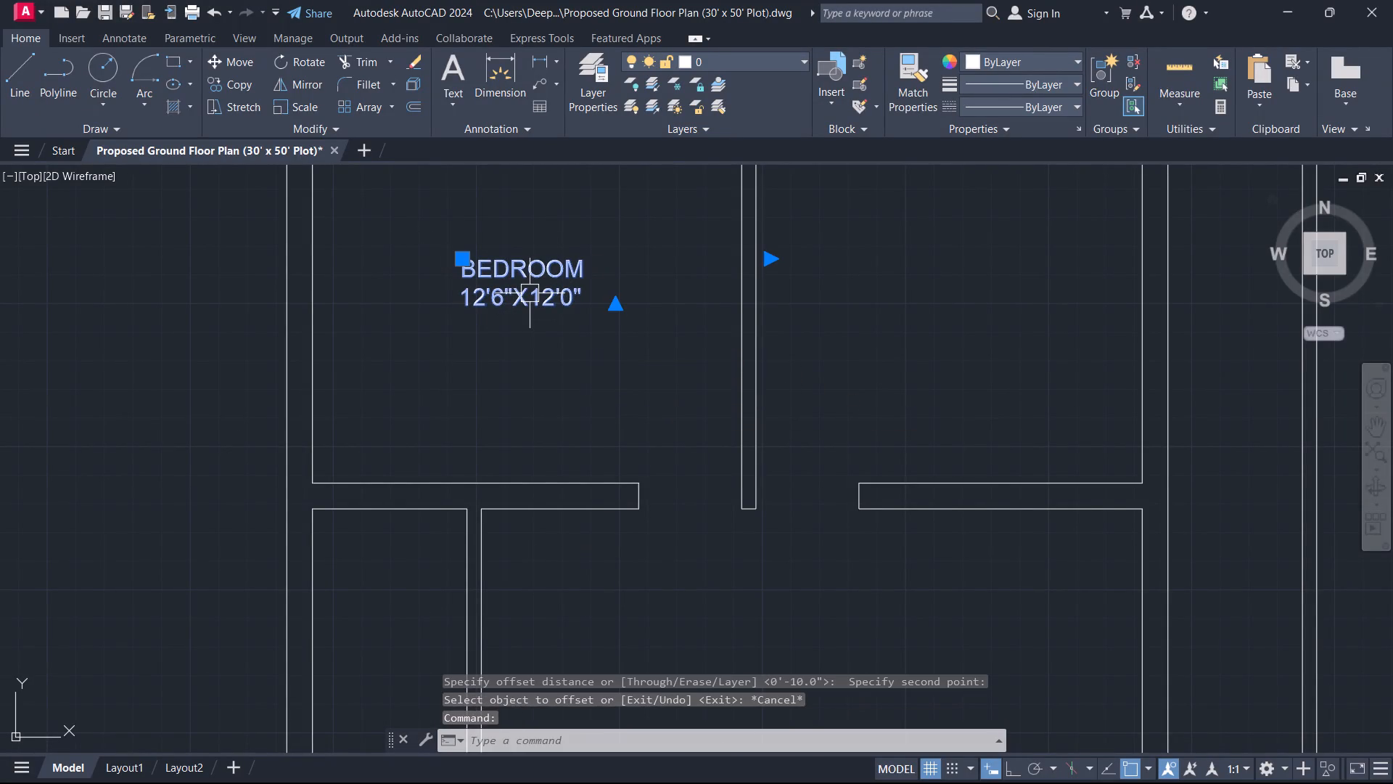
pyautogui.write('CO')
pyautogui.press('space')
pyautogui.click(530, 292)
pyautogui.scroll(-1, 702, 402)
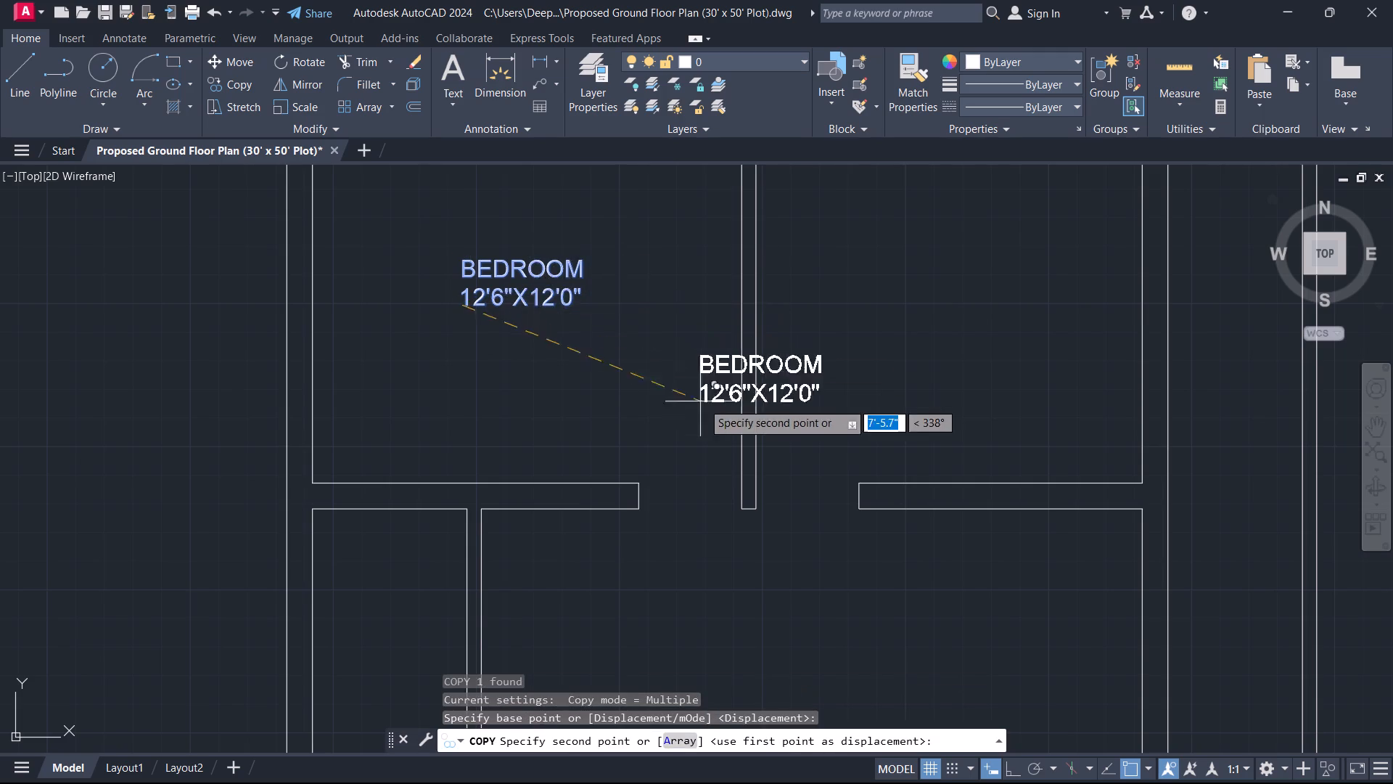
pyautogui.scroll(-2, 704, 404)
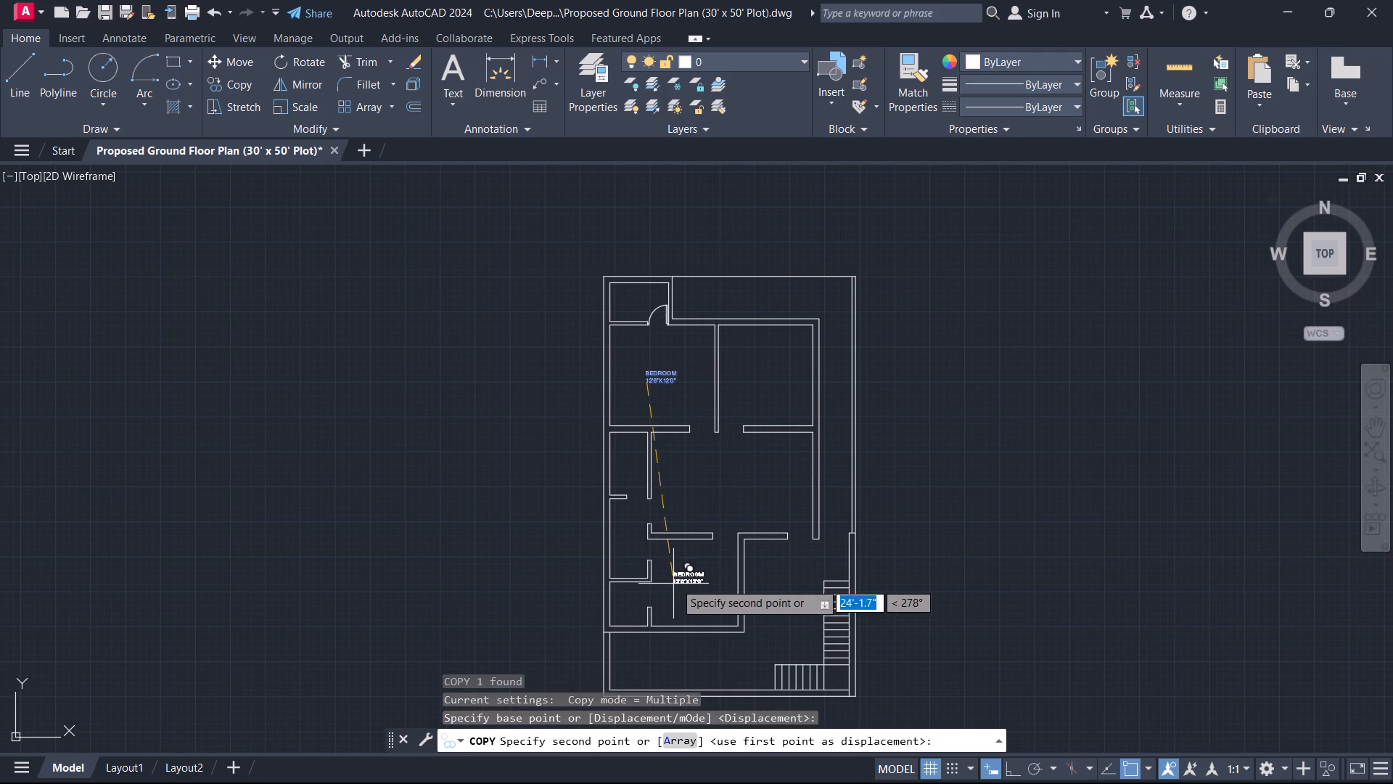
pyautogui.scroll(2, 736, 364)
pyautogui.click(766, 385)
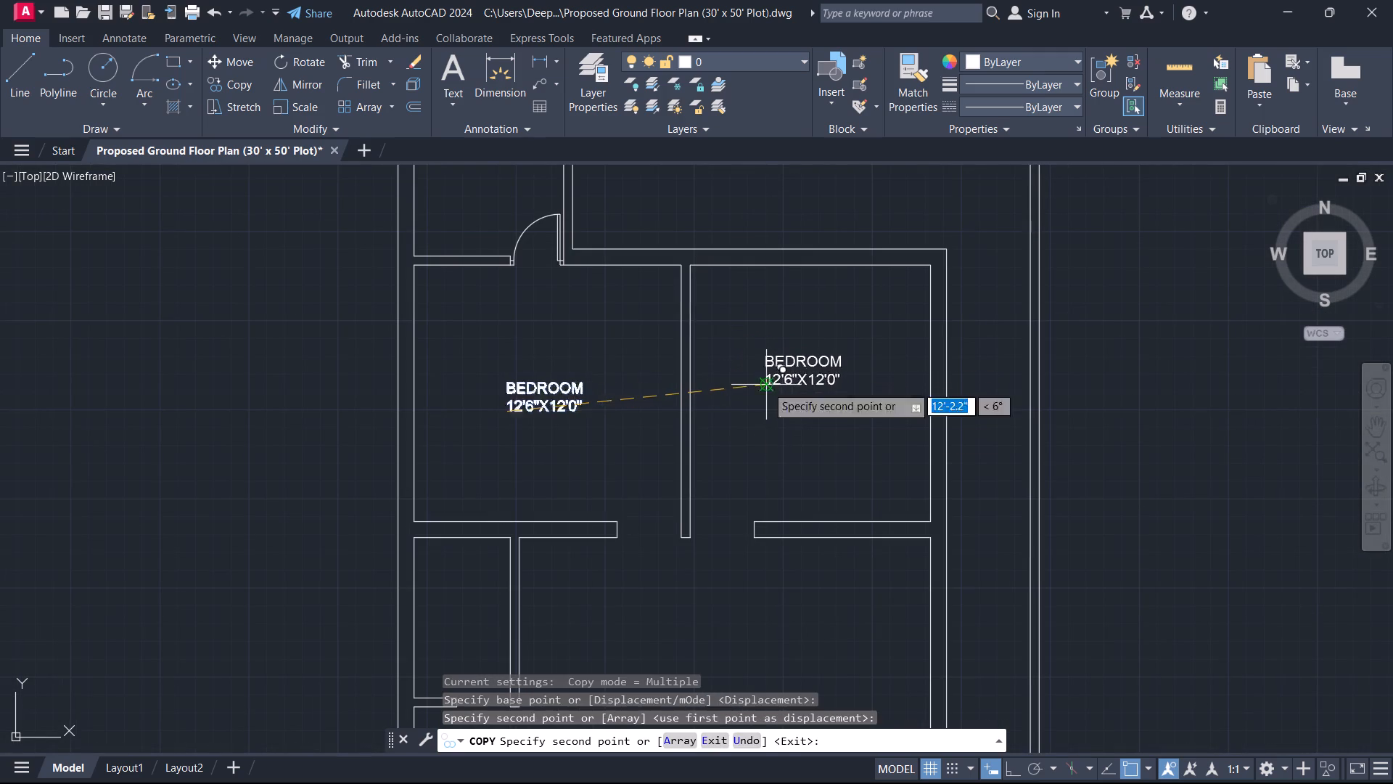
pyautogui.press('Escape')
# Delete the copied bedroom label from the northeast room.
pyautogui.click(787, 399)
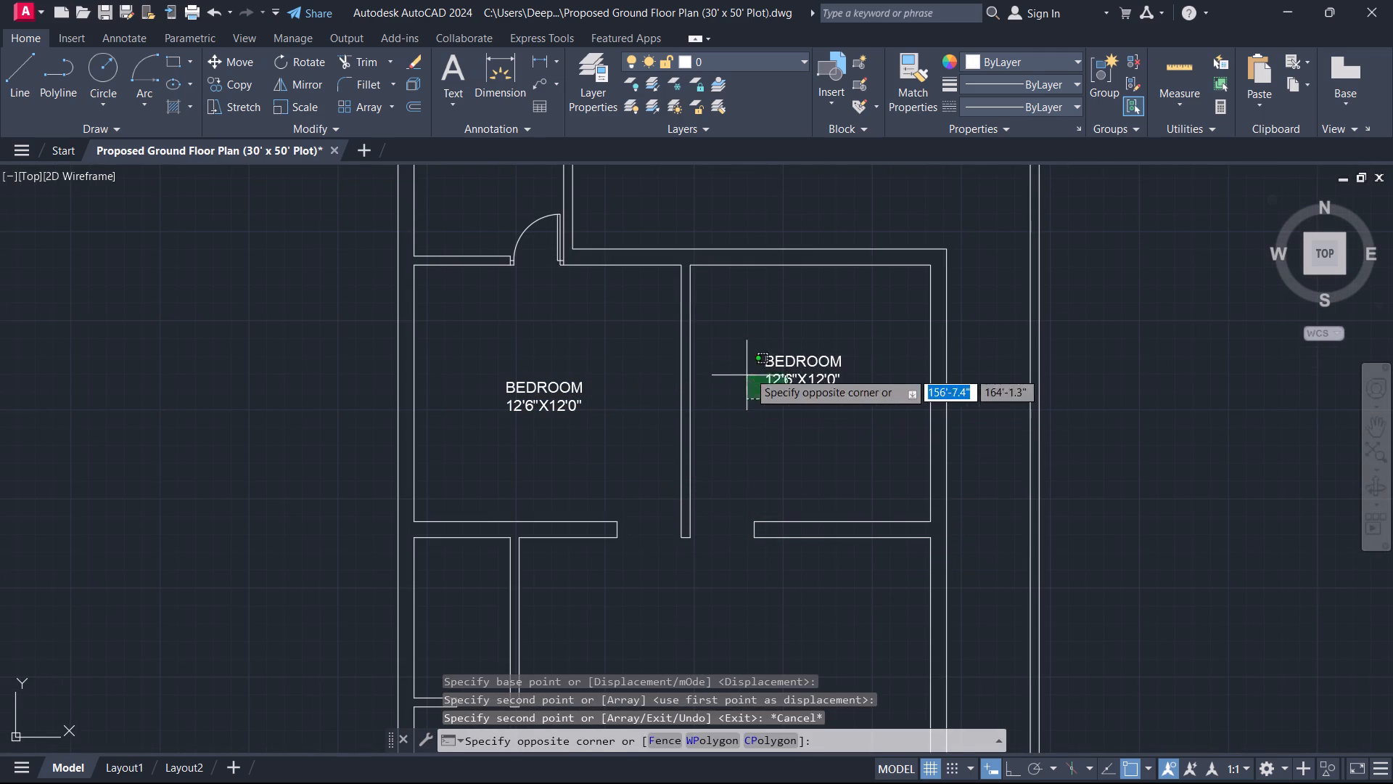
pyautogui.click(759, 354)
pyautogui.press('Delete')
# Copy the bedroom label into the northeast room with ortho on, level with the original label.
pyautogui.click(561, 457)
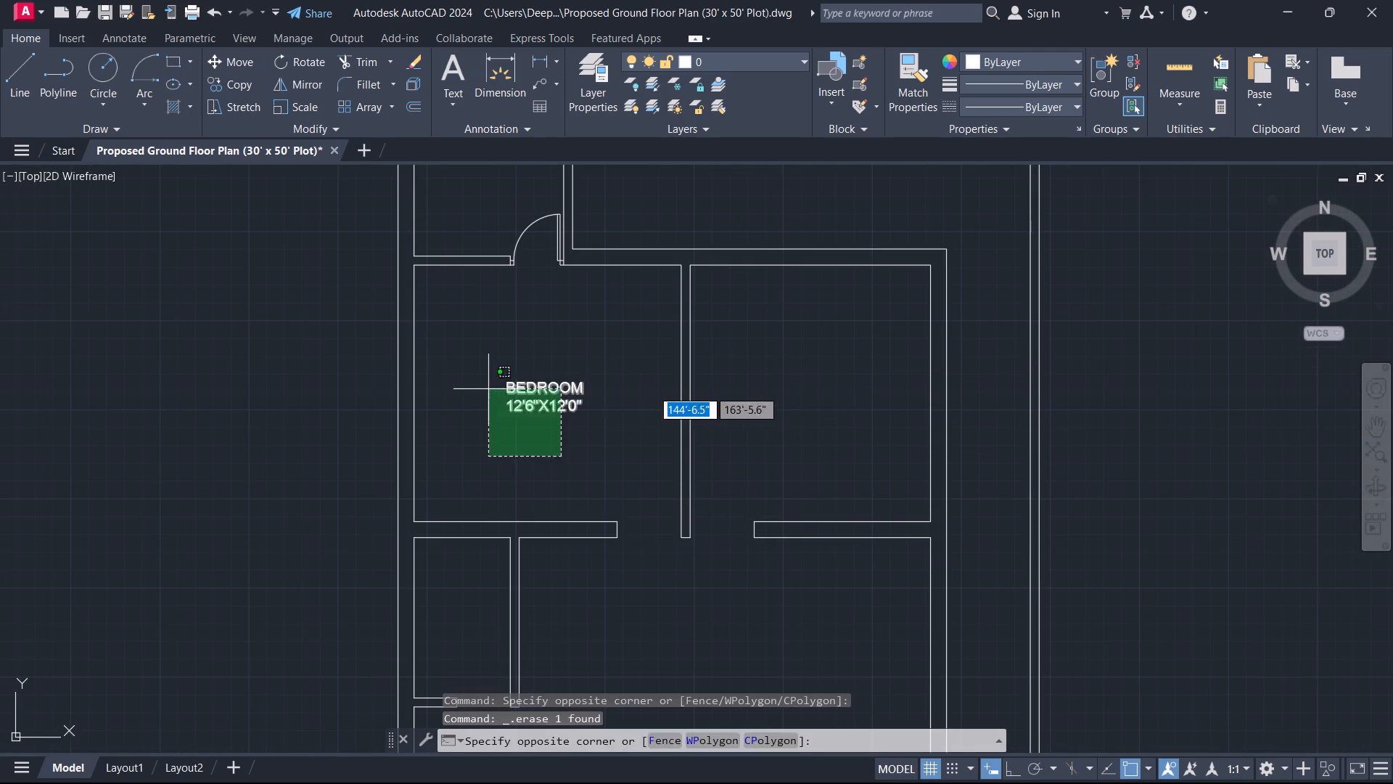
pyautogui.click(488, 389)
pyautogui.write('CO')
pyautogui.press('space')
pyautogui.moveTo(488, 388); pyautogui.dragTo(504, 388)
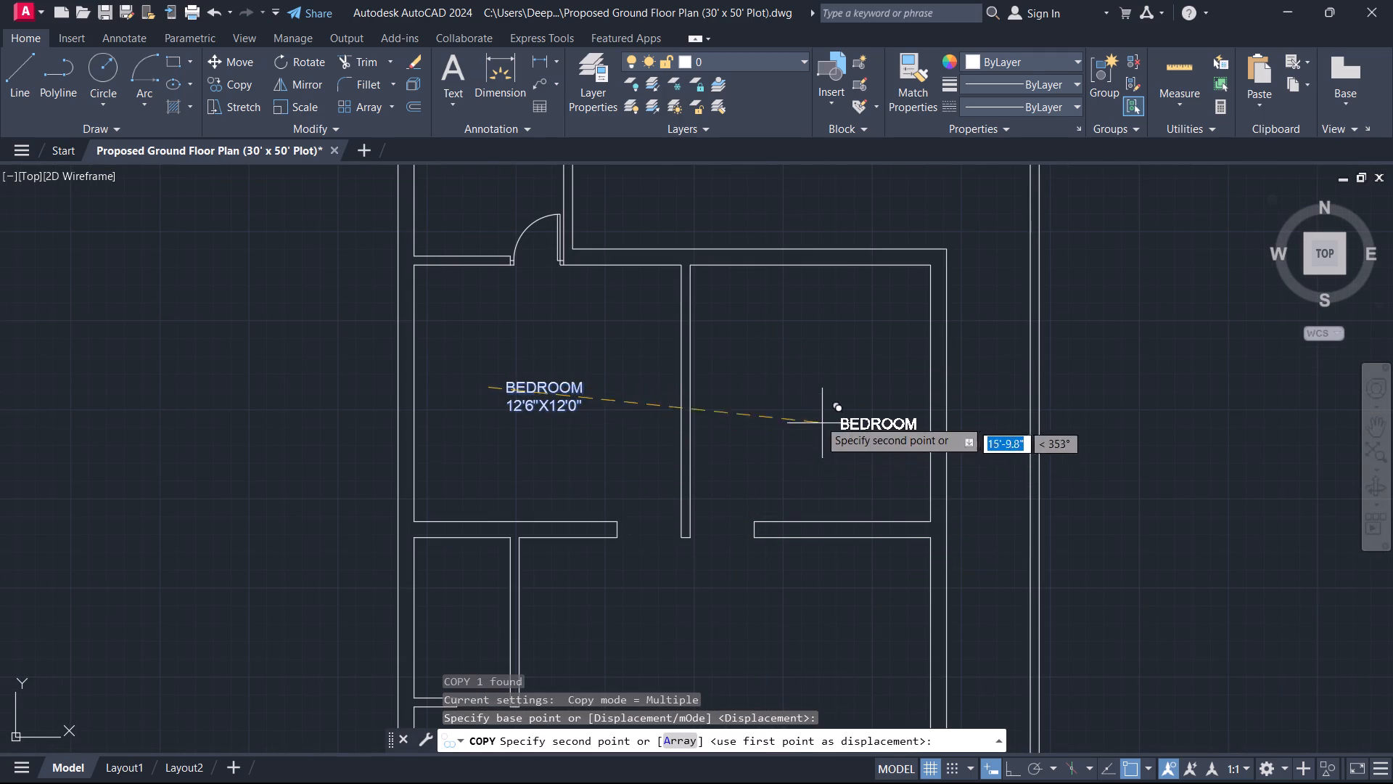
pyautogui.press('F8')
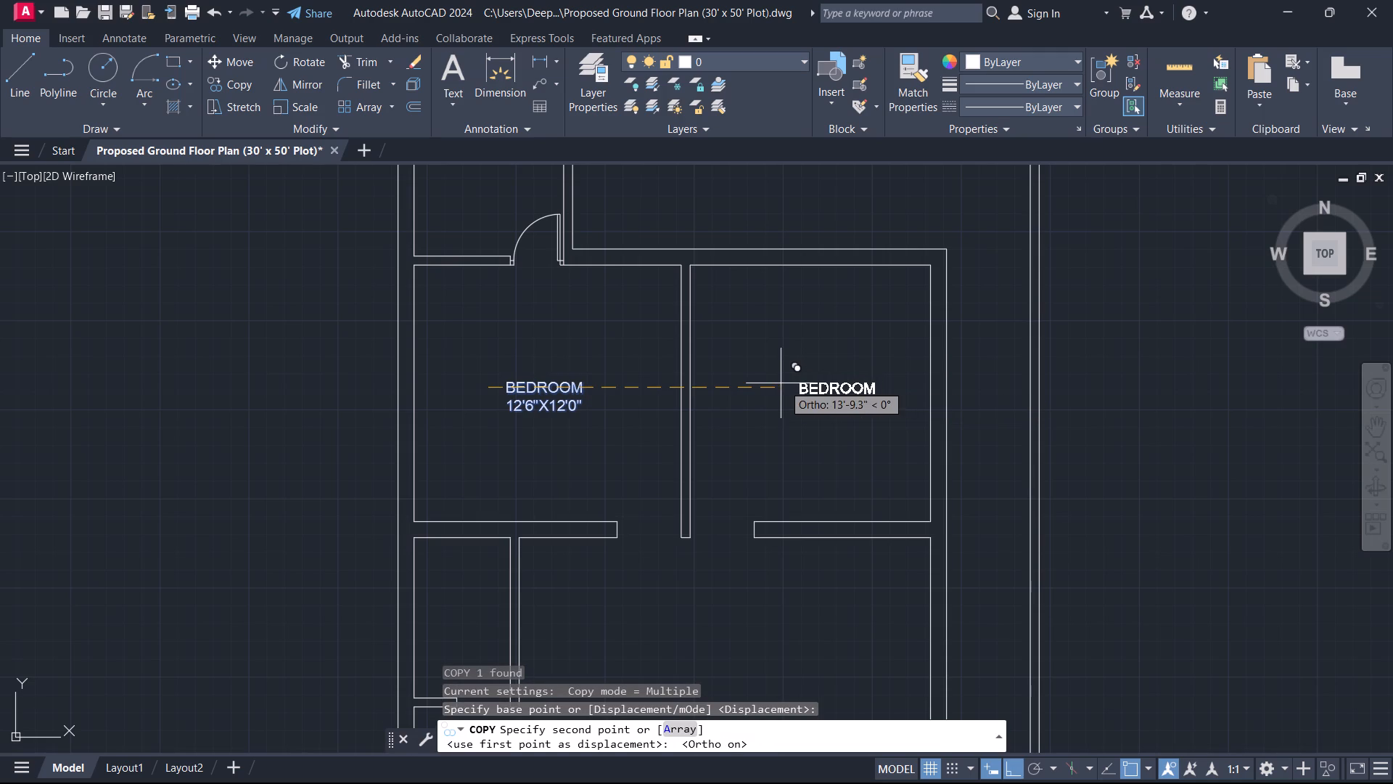
pyautogui.click(749, 386)
pyautogui.press('F8')
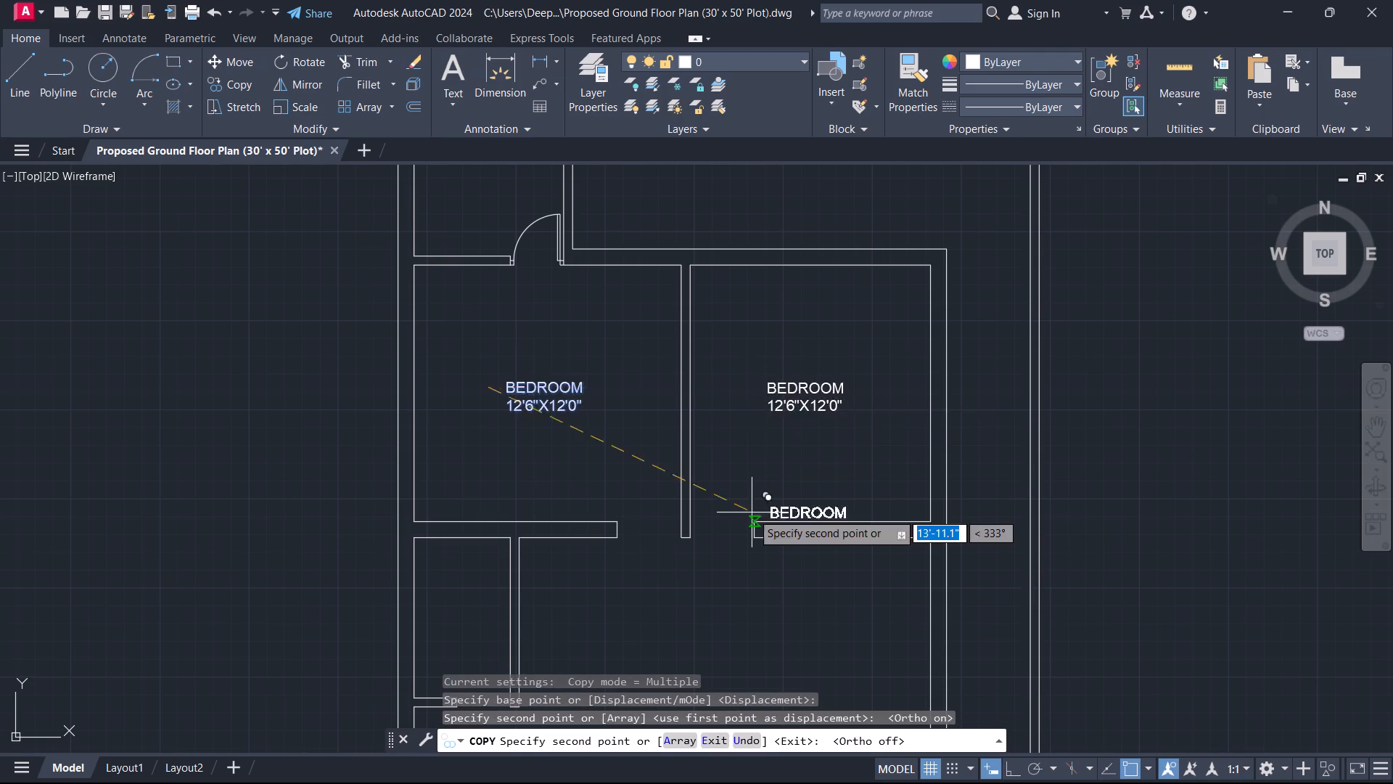
pyautogui.scroll(-1, 752, 513)
pyautogui.press('Escape')
# Examine the central space and the smaller rooms along the west side below the two bedrooms.
pyautogui.moveTo(752, 513); pyautogui.dragTo(884, 445, button='middle')
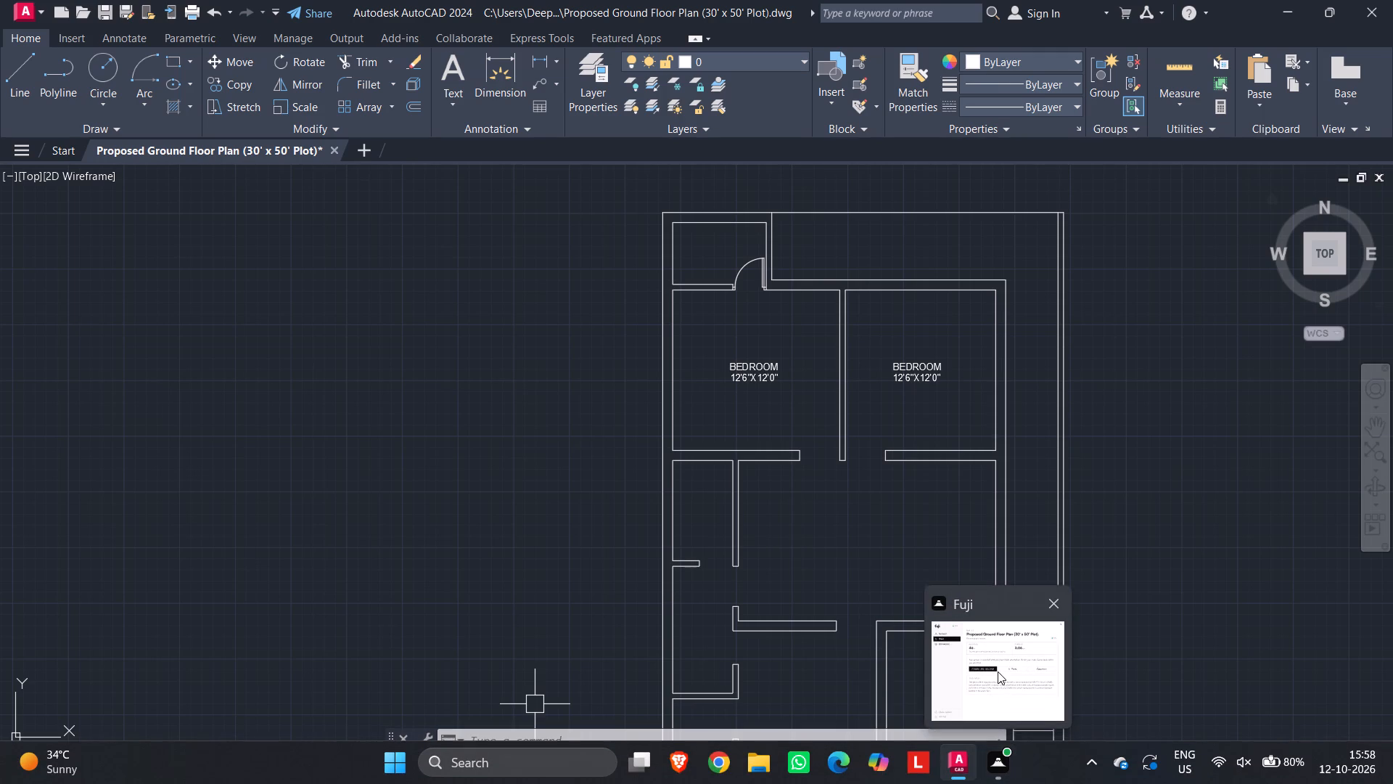
pyautogui.moveTo(858, 611); pyautogui.dragTo(769, 457, button='middle')
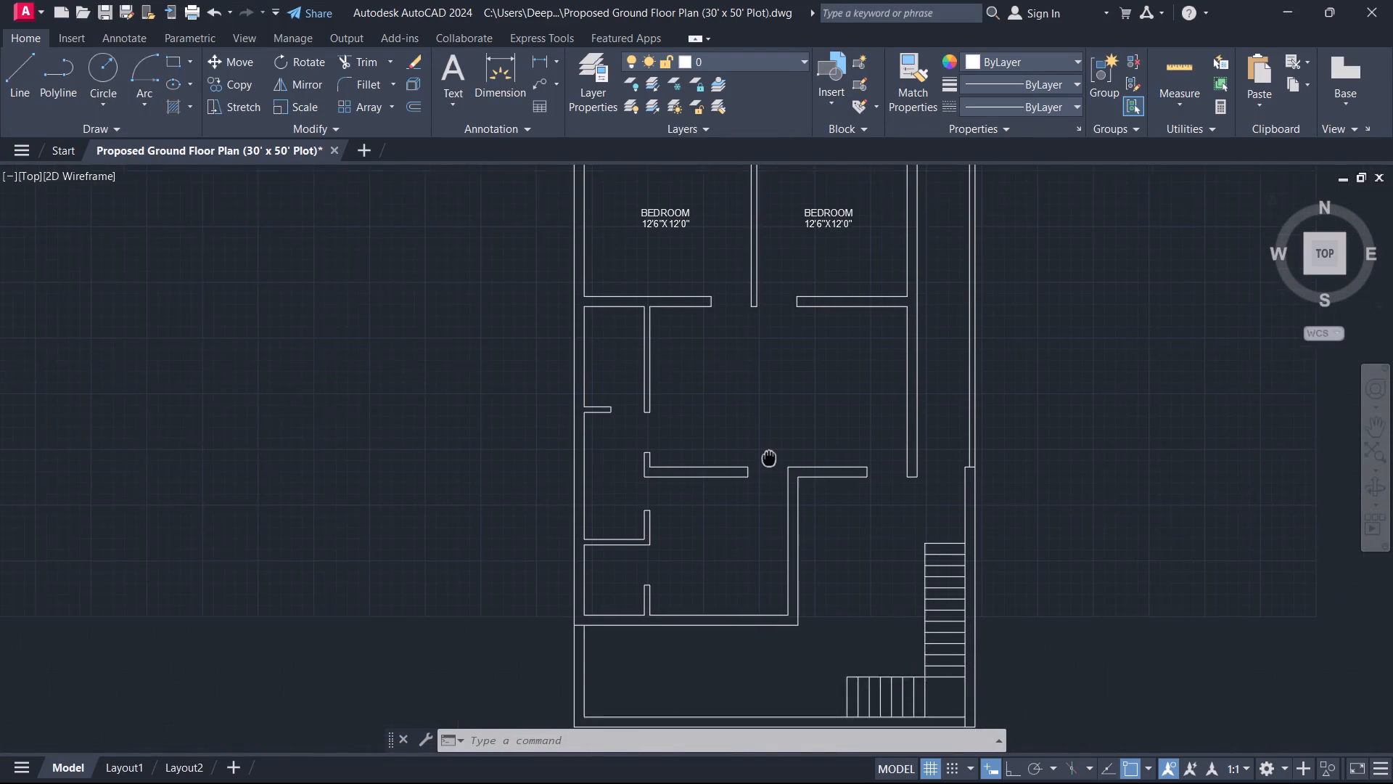
pyautogui.moveTo(769, 457); pyautogui.dragTo(785, 466, button='middle')
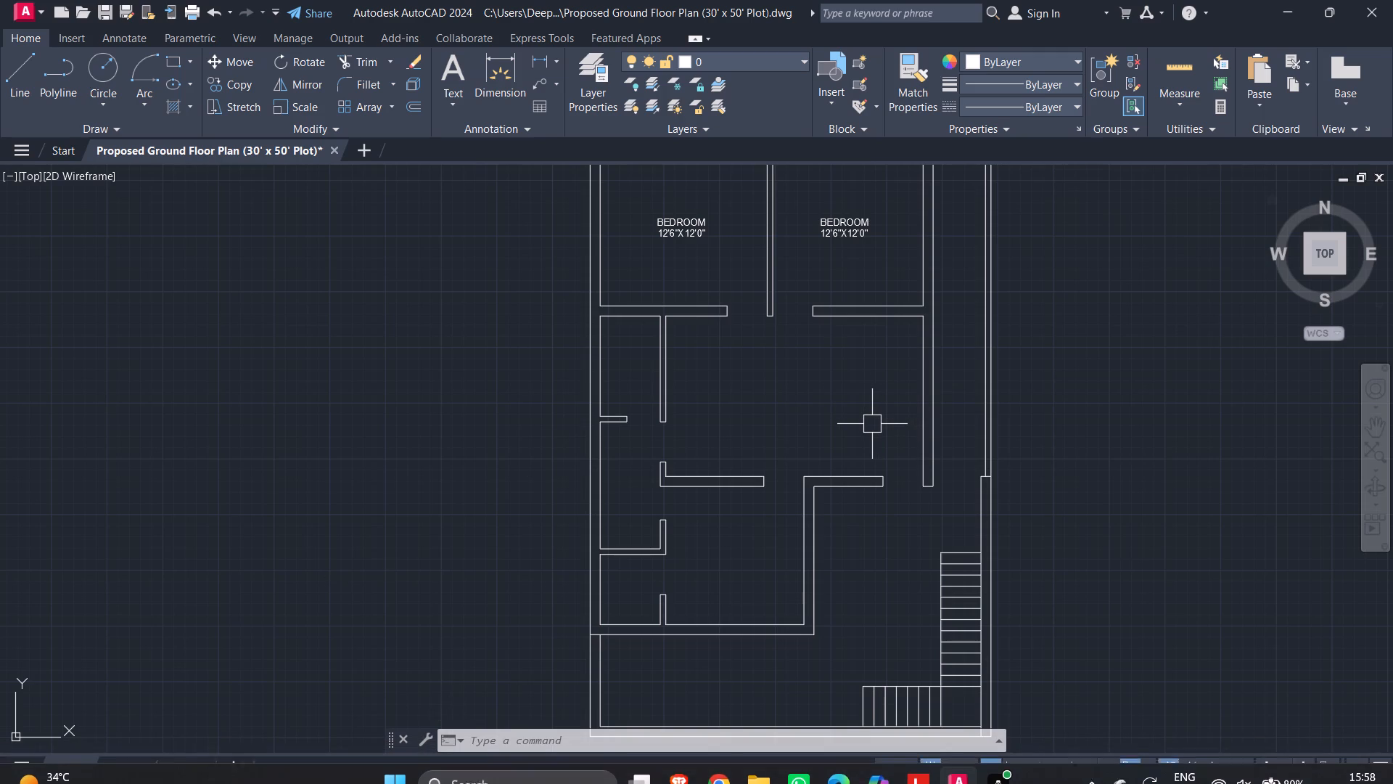
pyautogui.moveTo(872, 424); pyautogui.dragTo(848, 376)
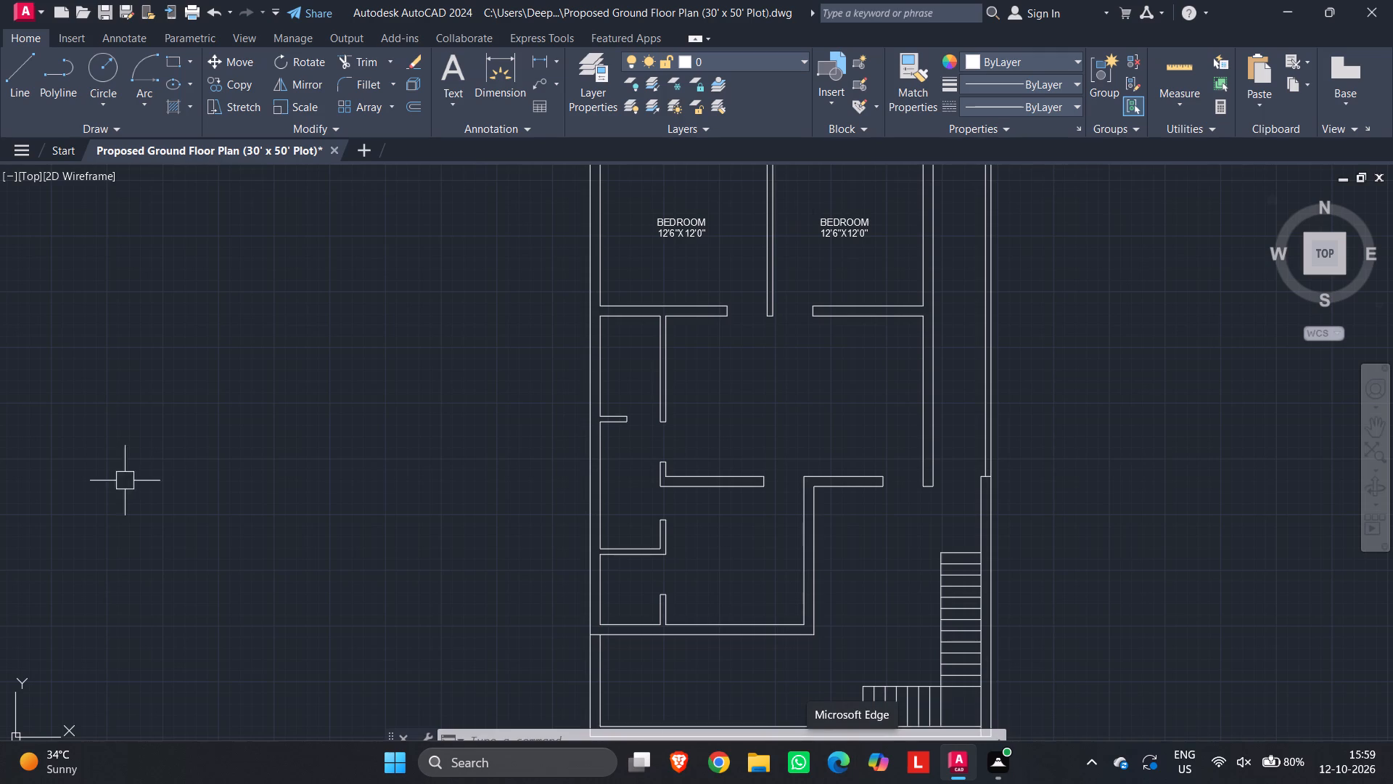
pyautogui.scroll(1, 215, 673)
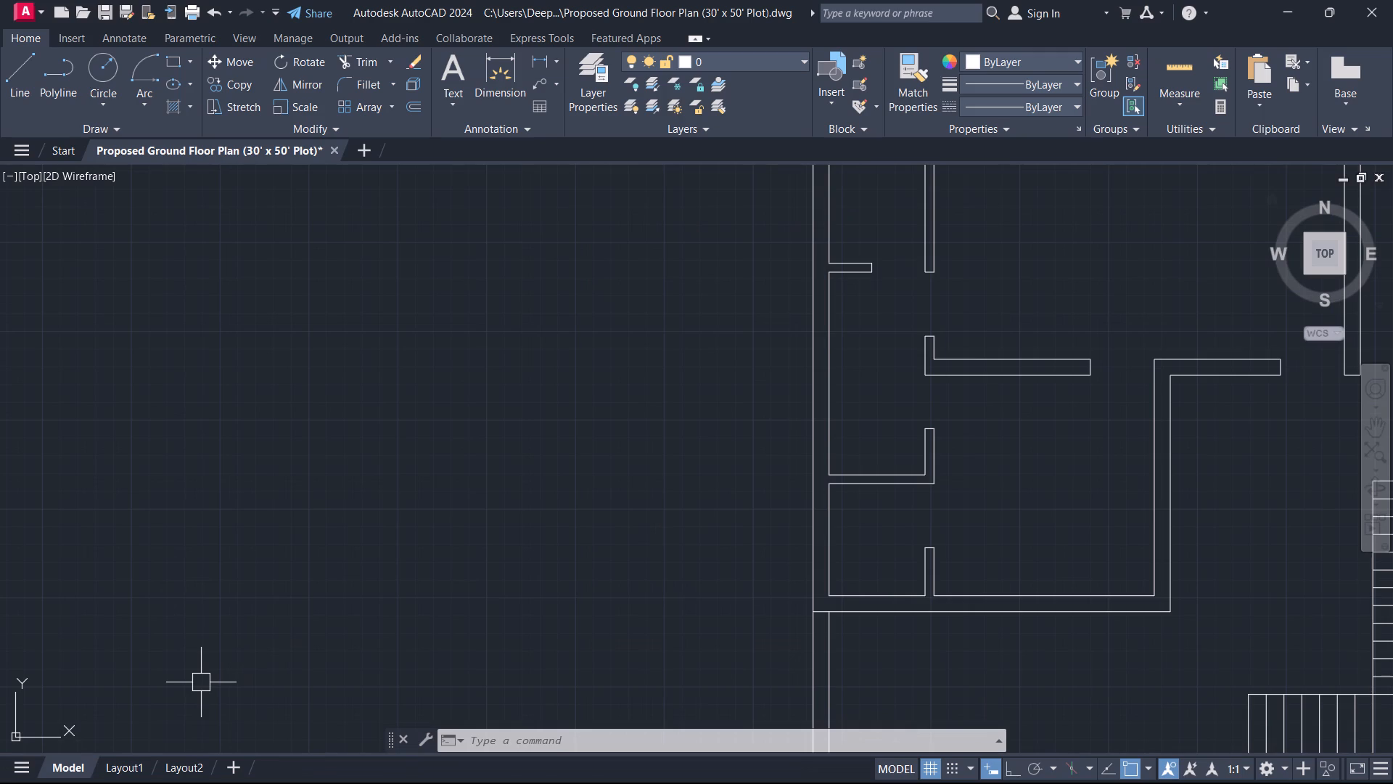
pyautogui.scroll(-1, 543, 399)
pyautogui.moveTo(625, 359); pyautogui.dragTo(556, 341, button='middle')
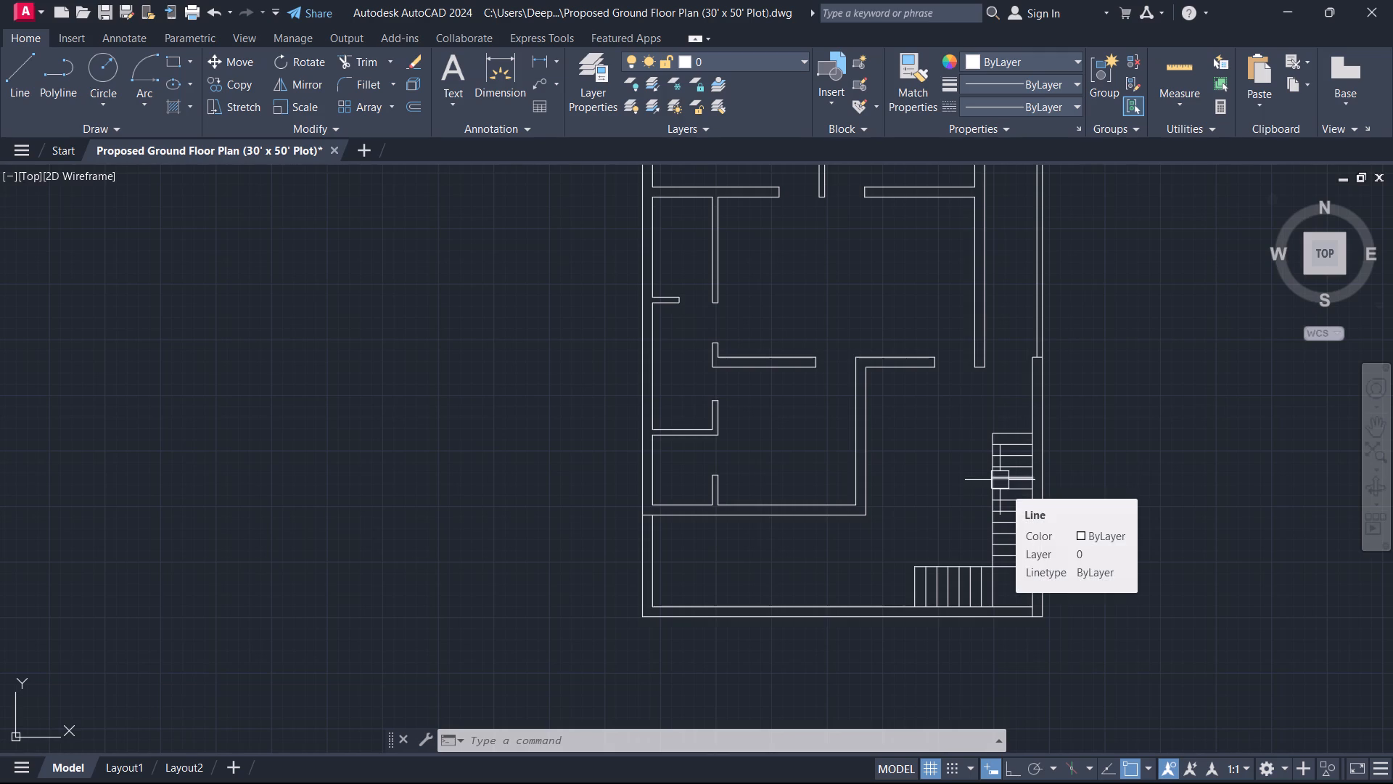
# Examine the whole plan, the southern rooms and the staircase corner for the remaining spaces to label.
pyautogui.scroll(-2, 897, 509)
pyautogui.moveTo(897, 509); pyautogui.dragTo(809, 526, button='middle')
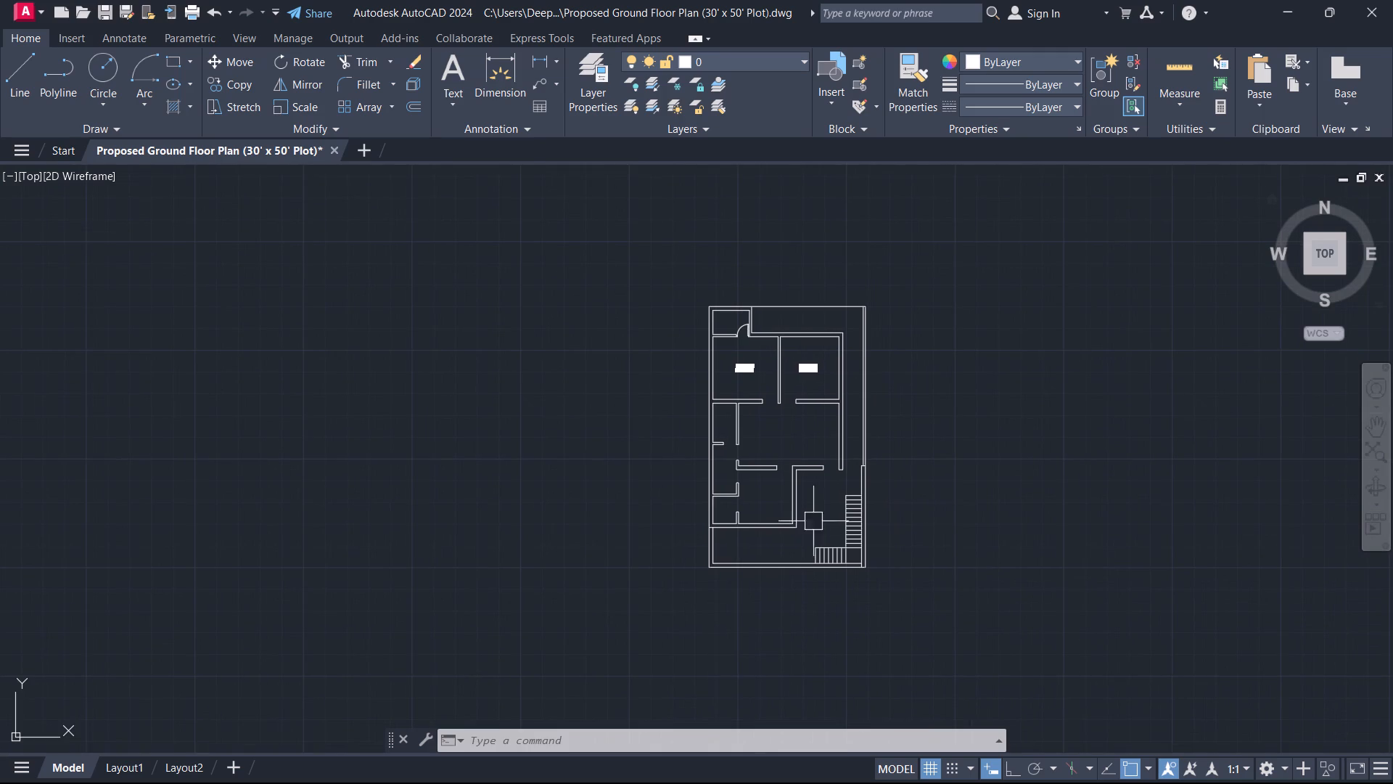
pyautogui.moveTo(810, 527); pyautogui.dragTo(850, 475, button='middle')
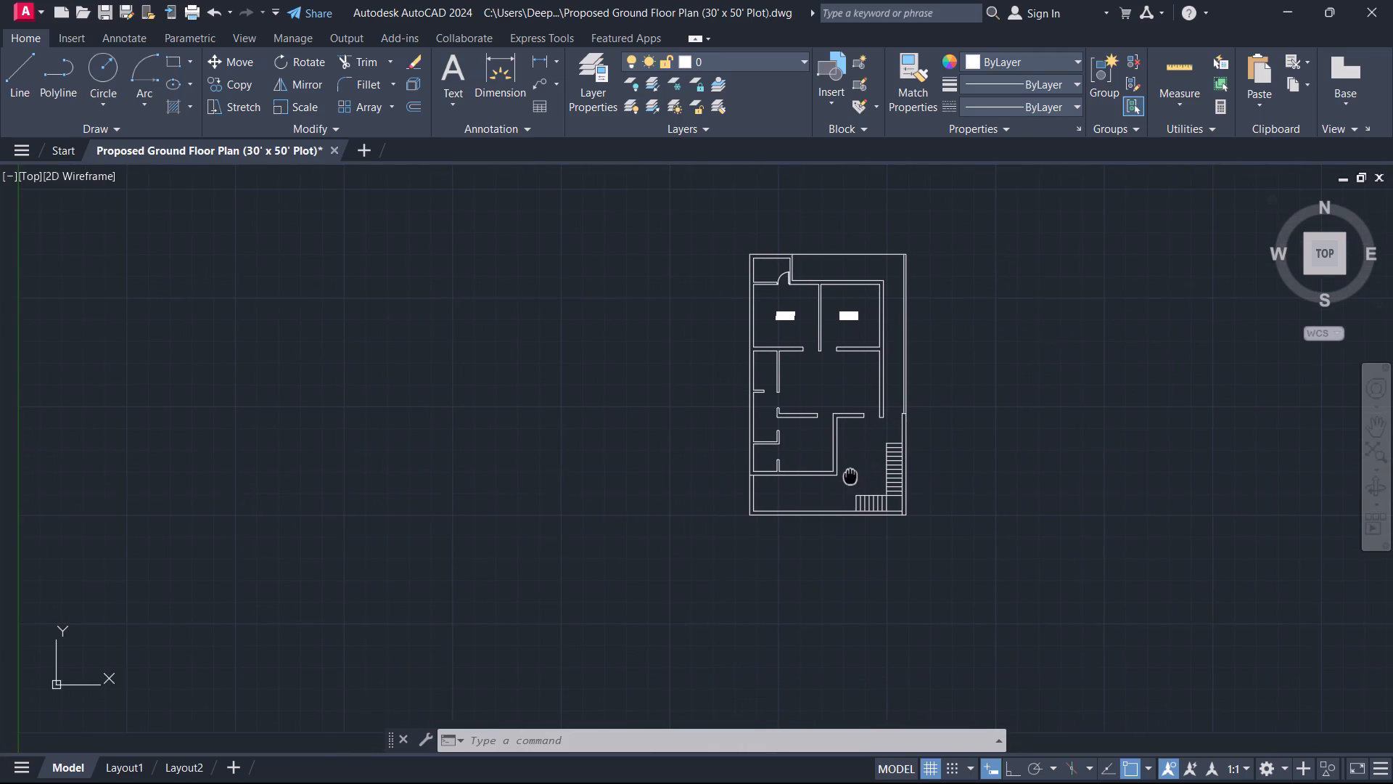
pyautogui.moveTo(850, 475); pyautogui.dragTo(852, 474, button='middle')
pyautogui.moveTo(824, 530); pyautogui.dragTo(708, 529, button='middle')
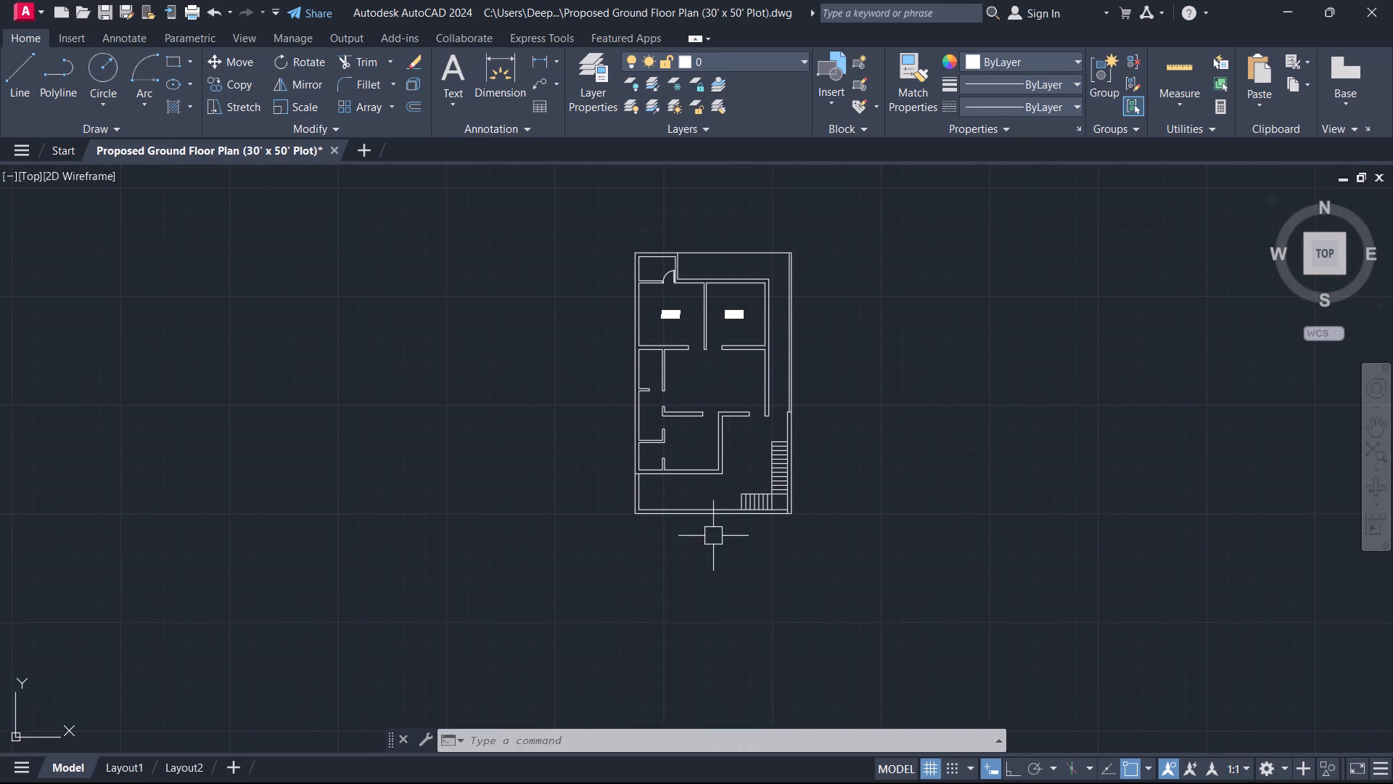
pyautogui.moveTo(719, 539); pyautogui.dragTo(879, 560, button='middle')
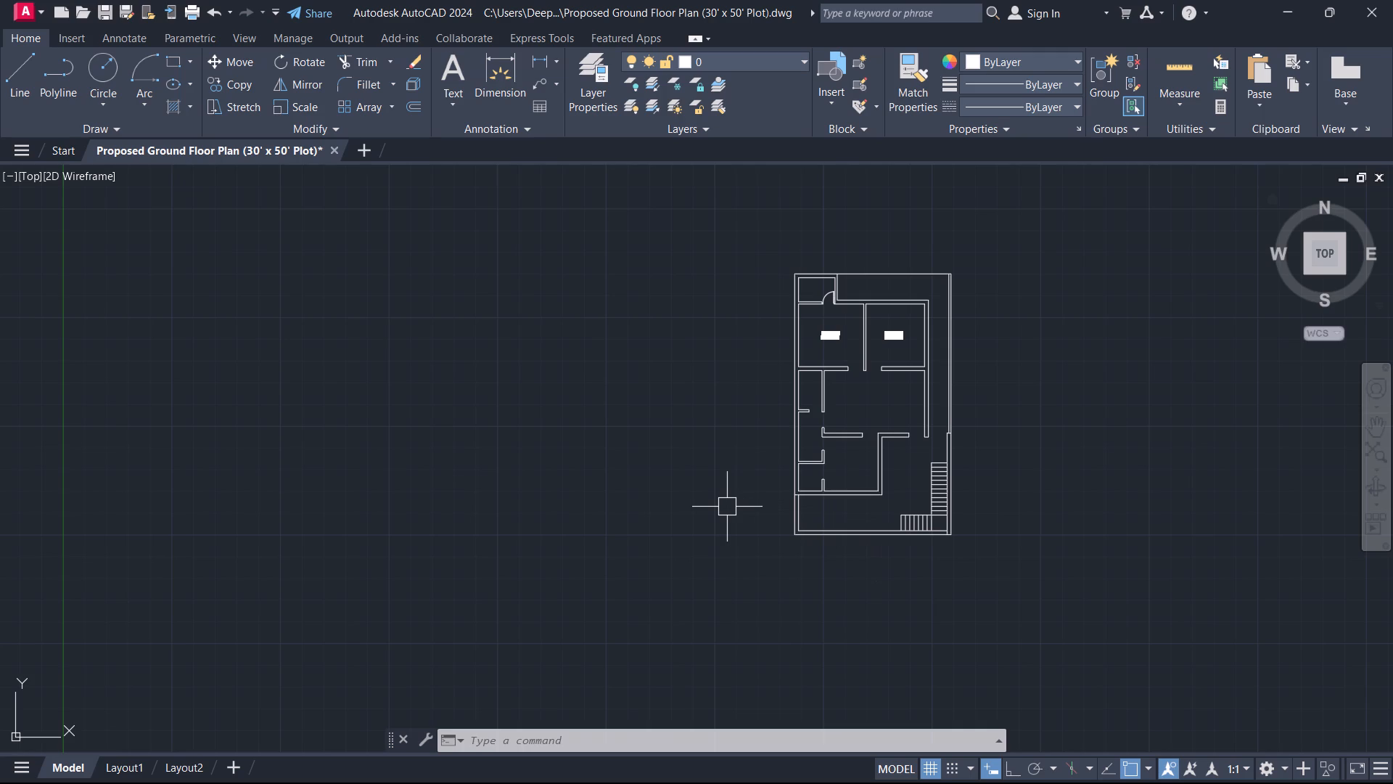
pyautogui.scroll(1, 765, 569)
pyautogui.moveTo(765, 569); pyautogui.dragTo(695, 576, button='middle')
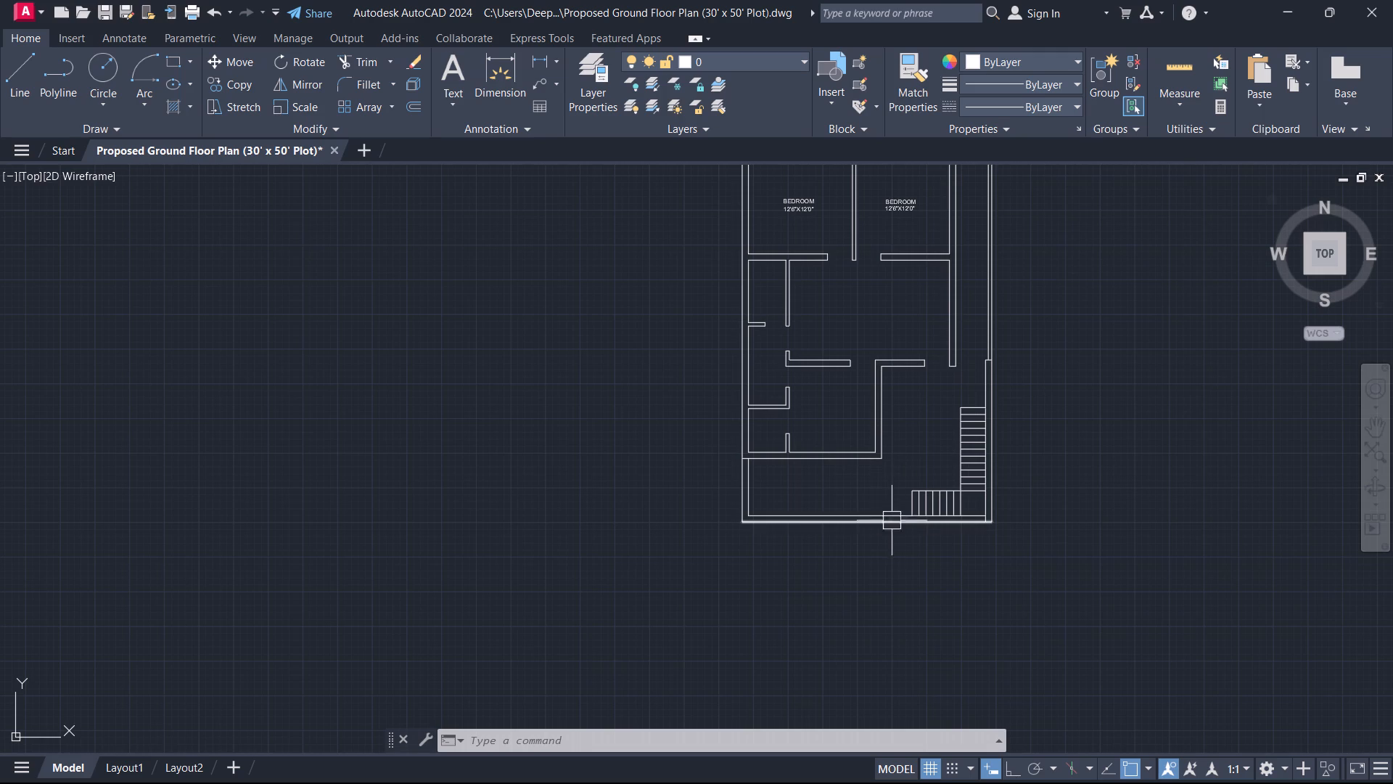
pyautogui.scroll(2, 880, 457)
pyautogui.moveTo(880, 457); pyautogui.dragTo(877, 468, button='middle')
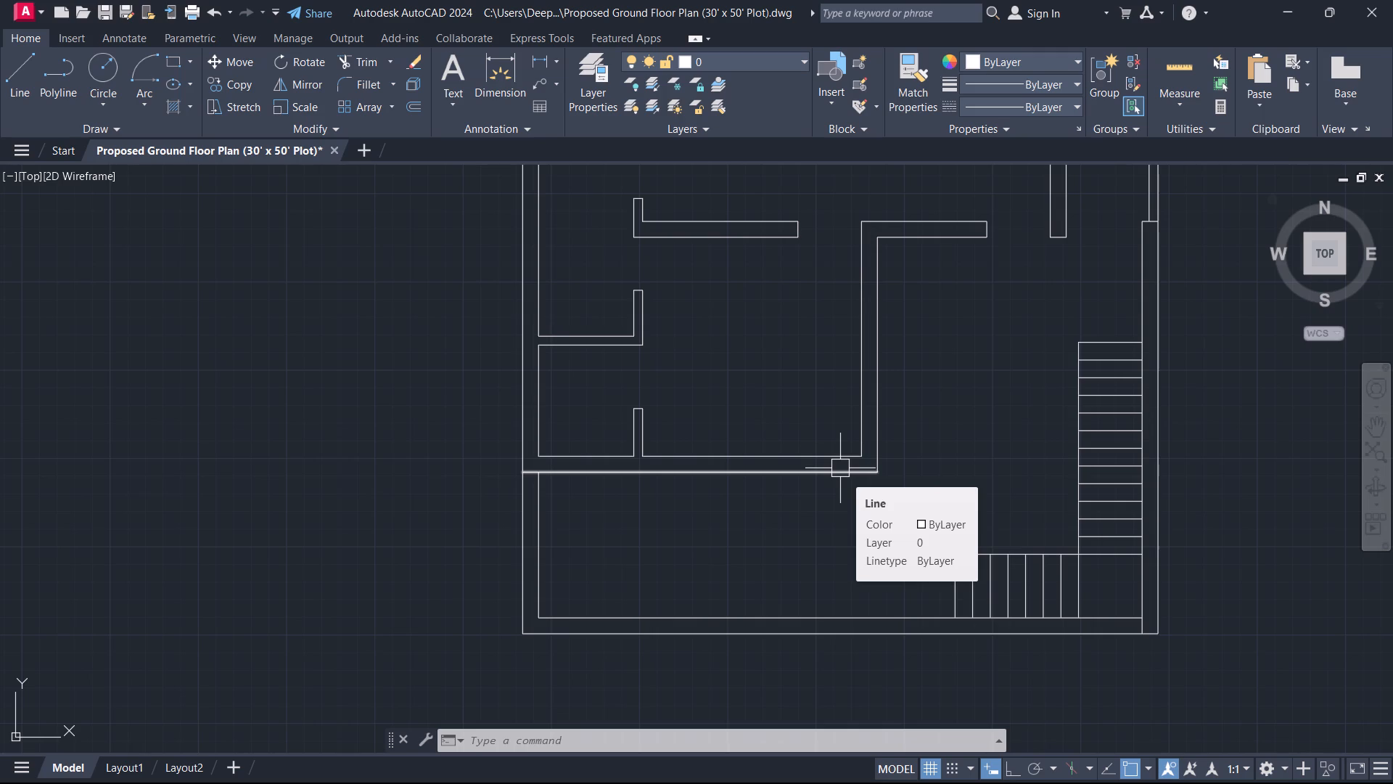
# Add multiline text reading KITCHEN in the room south of the central space, east of the small western rooms.
pyautogui.moveTo(821, 338); pyautogui.dragTo(848, 563, button='middle')
pyautogui.scroll(-1, 821, 338)
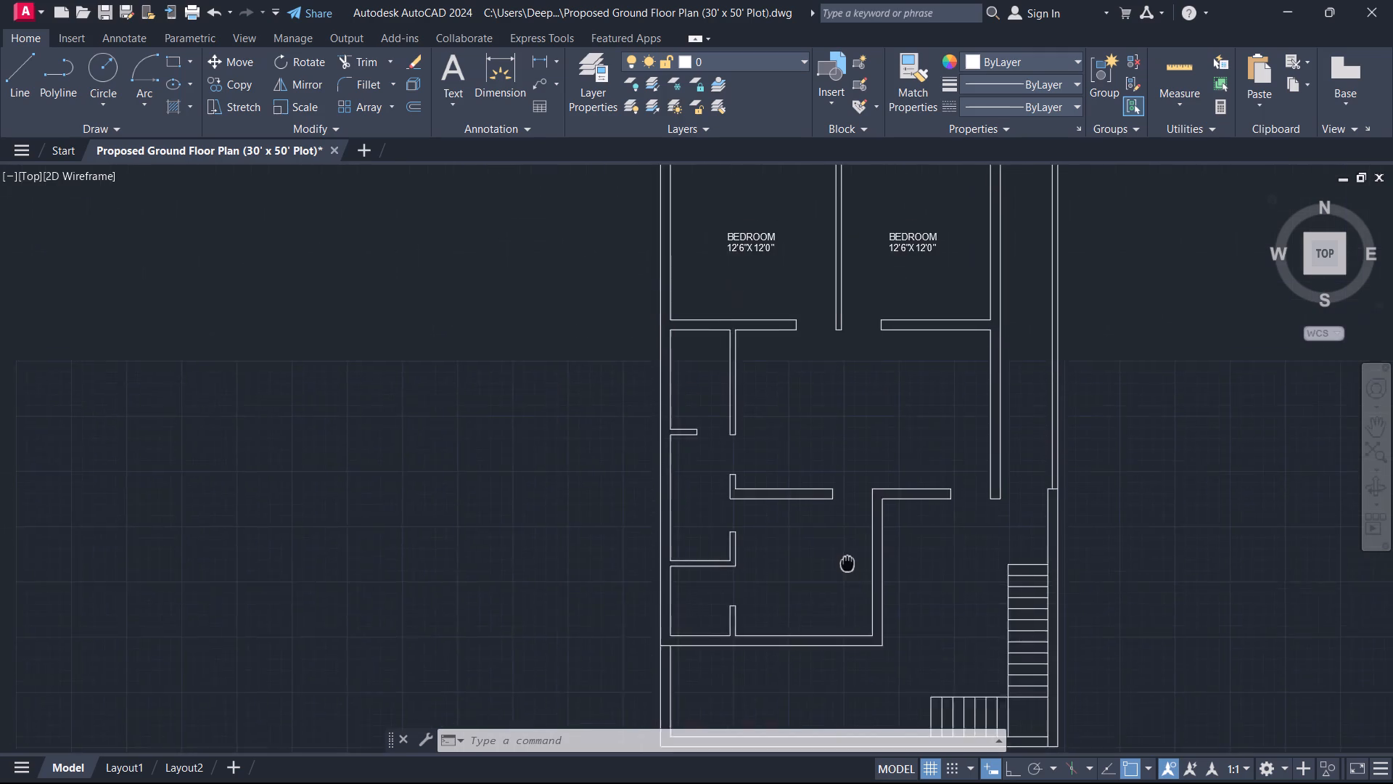
pyautogui.moveTo(848, 563); pyautogui.dragTo(848, 566, button='middle')
pyautogui.scroll(-1, 848, 566)
pyautogui.press('t')
pyautogui.press('space')
pyautogui.scroll(3, 768, 555)
pyautogui.moveTo(903, 515); pyautogui.dragTo(910, 528)
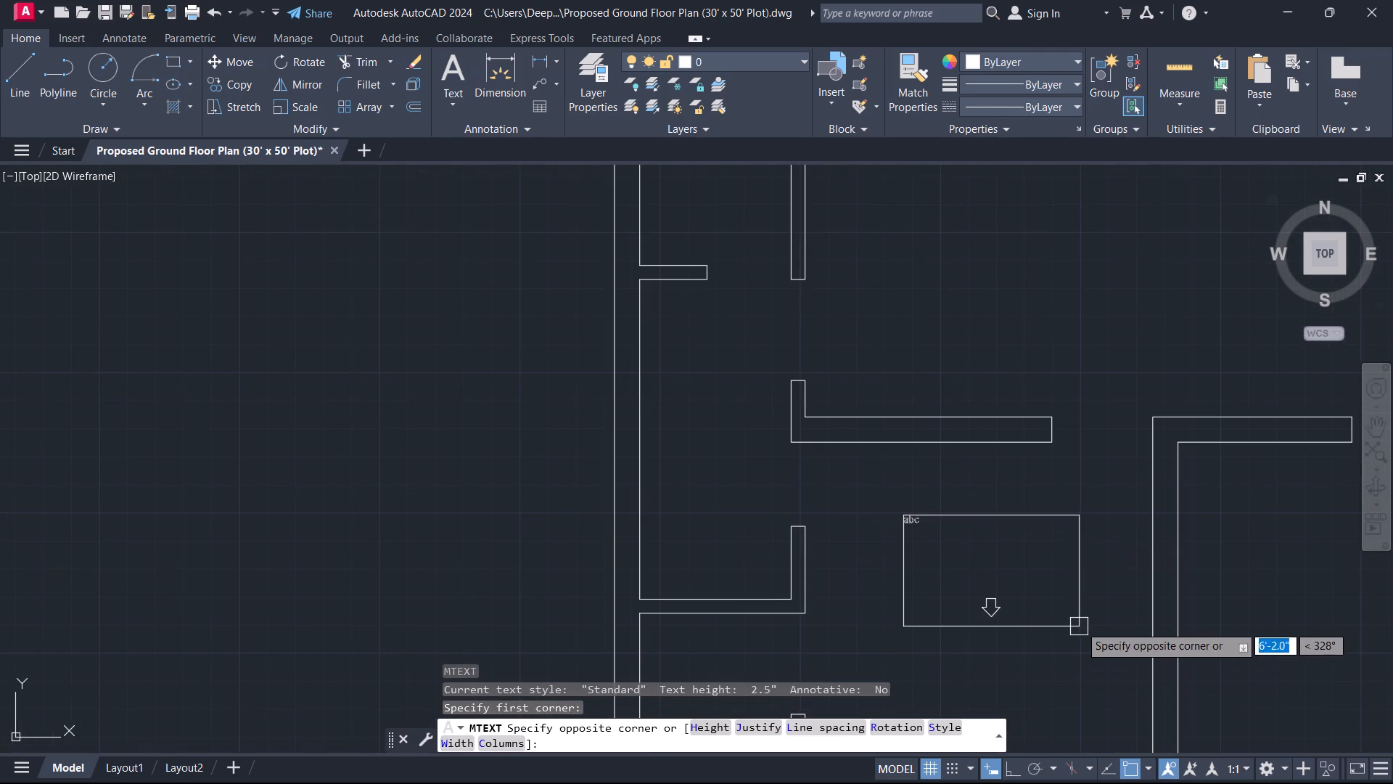
pyautogui.click(1080, 621)
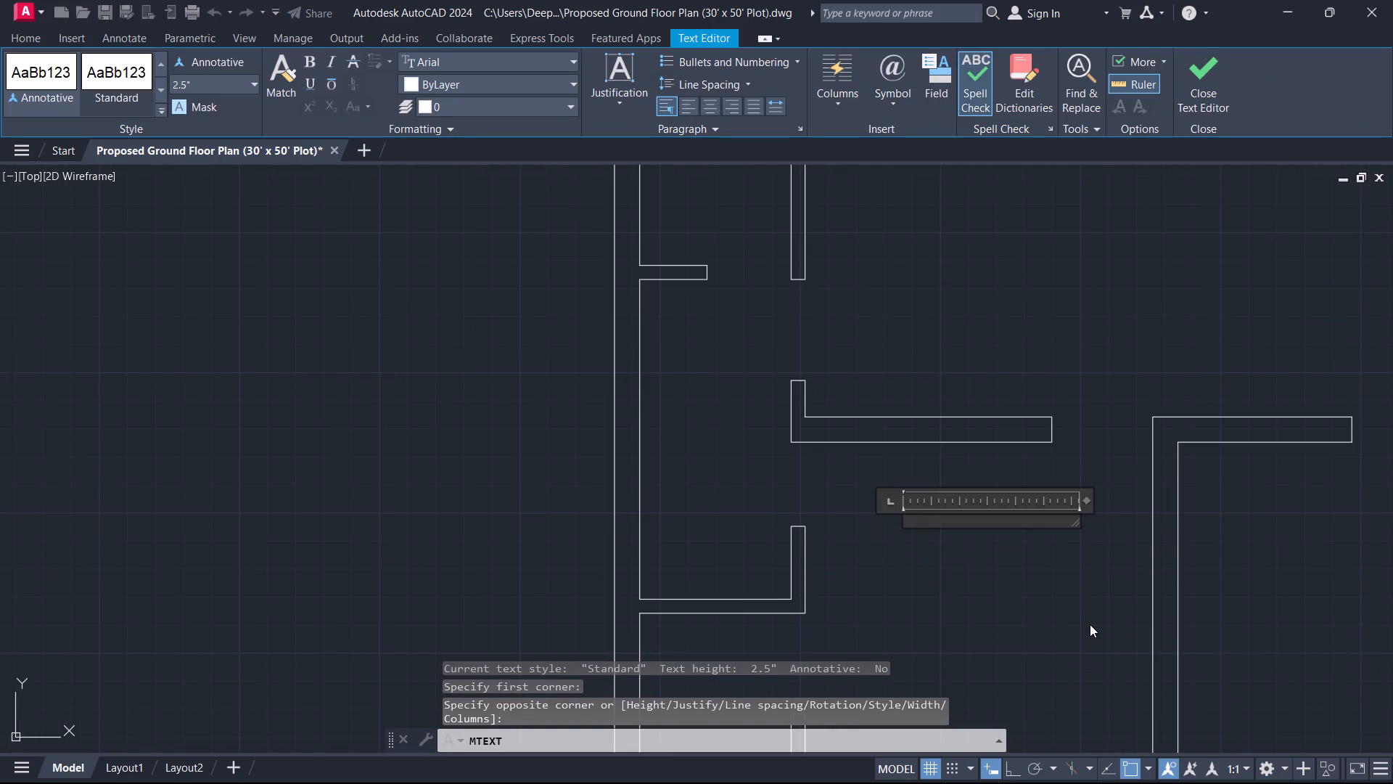
pyautogui.write('KOTCHEN')
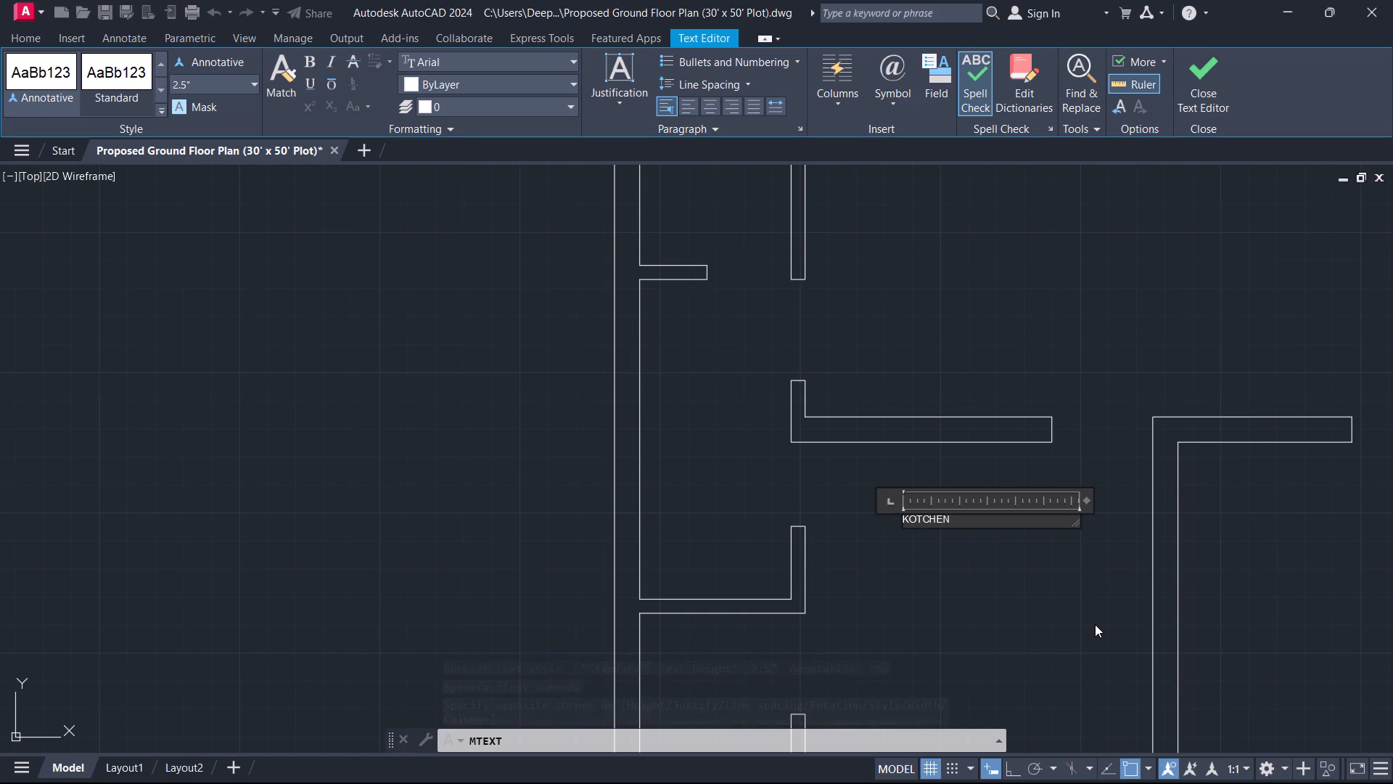
pyautogui.press('Left')
pyautogui.press('Left')
pyautogui.press('Left')
pyautogui.press('Left')
pyautogui.press('Left')
pyautogui.press('BackSpace')
pyautogui.press('o')
pyautogui.press('BackSpace')
pyautogui.press('i')
pyautogui.press('Right')
pyautogui.press('Right')
pyautogui.press('Right')
pyautogui.press('Right')
pyautogui.press('Right')
# Add the room size 10'4"X10'3" as a second line under KITCHEN.
pyautogui.press('Return')
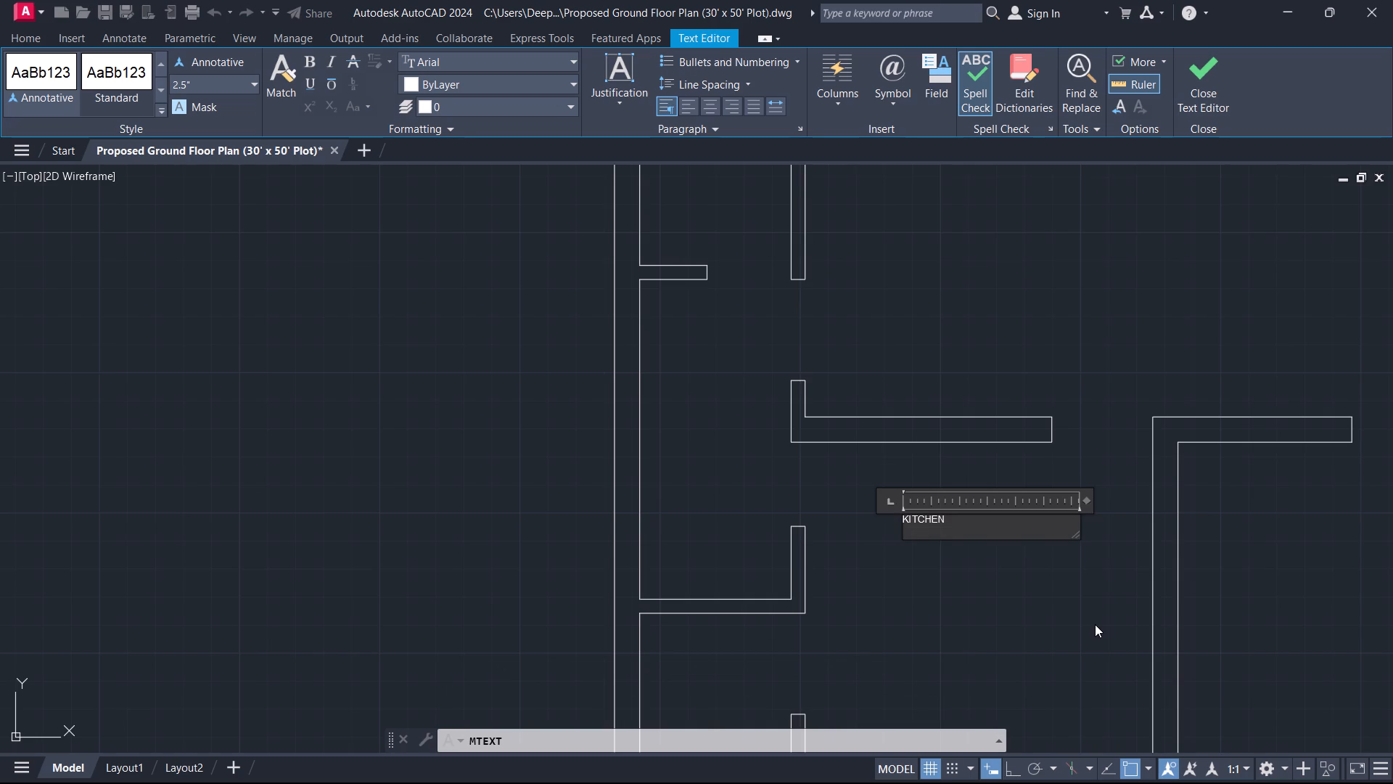
pyautogui.write('10\'4"X')
pyautogui.write("10'3")
pyautogui.press('BackSpace')
pyautogui.hotkey('shift', '"')
pyautogui.press('BackSpace')
pyautogui.press('3')
pyautogui.hotkey('shift', '"')
# Set the text height of both kitchen label lines to 6" and finish the text edit.
pyautogui.moveTo(966, 532); pyautogui.dragTo(870, 518)
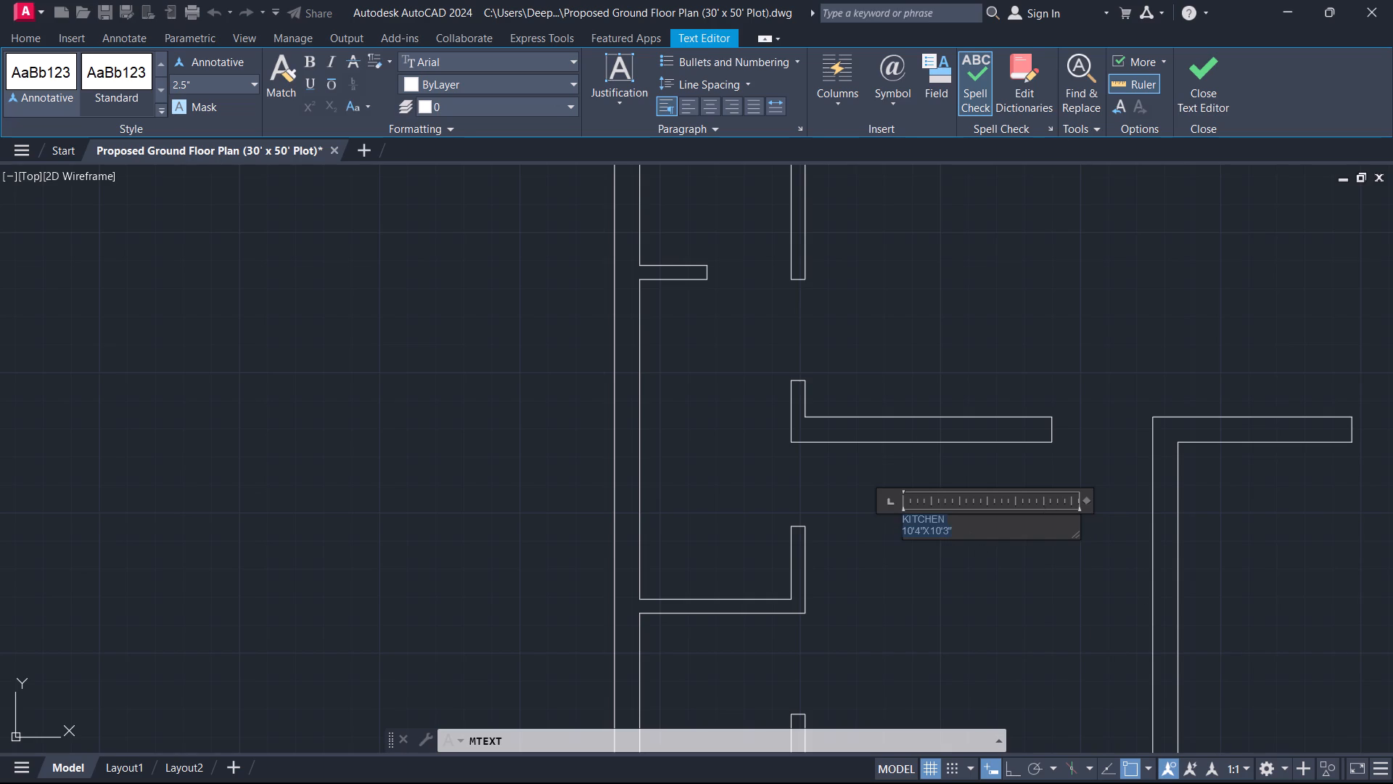
pyautogui.moveTo(870, 518); pyautogui.dragTo(867, 515)
pyautogui.click(208, 85)
pyautogui.press('6')
pyautogui.press('Return')
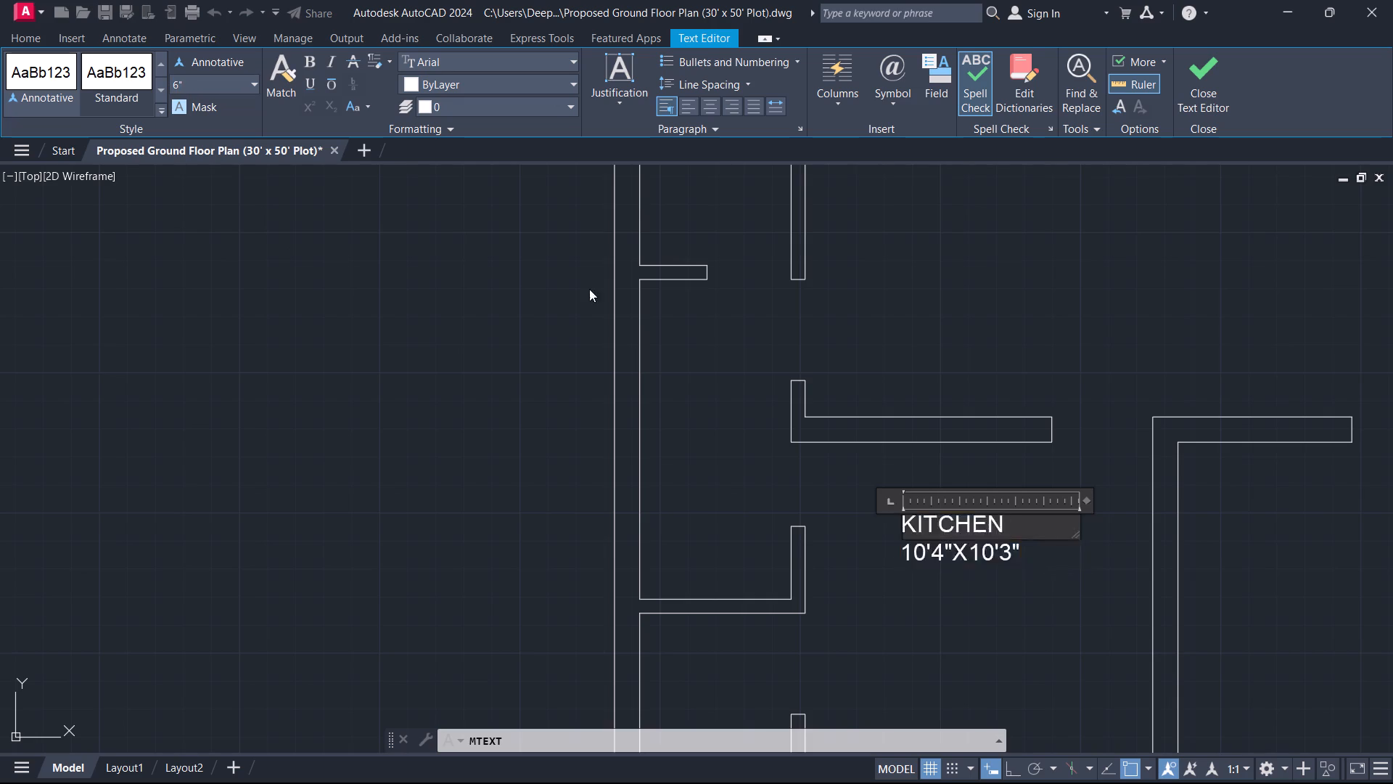
pyautogui.click(1188, 87)
# Move the kitchen label about 2' southward, toward the middle of the kitchen.
pyautogui.scroll(-2, 1105, 395)
pyautogui.moveTo(1103, 405); pyautogui.dragTo(1055, 271, button='middle')
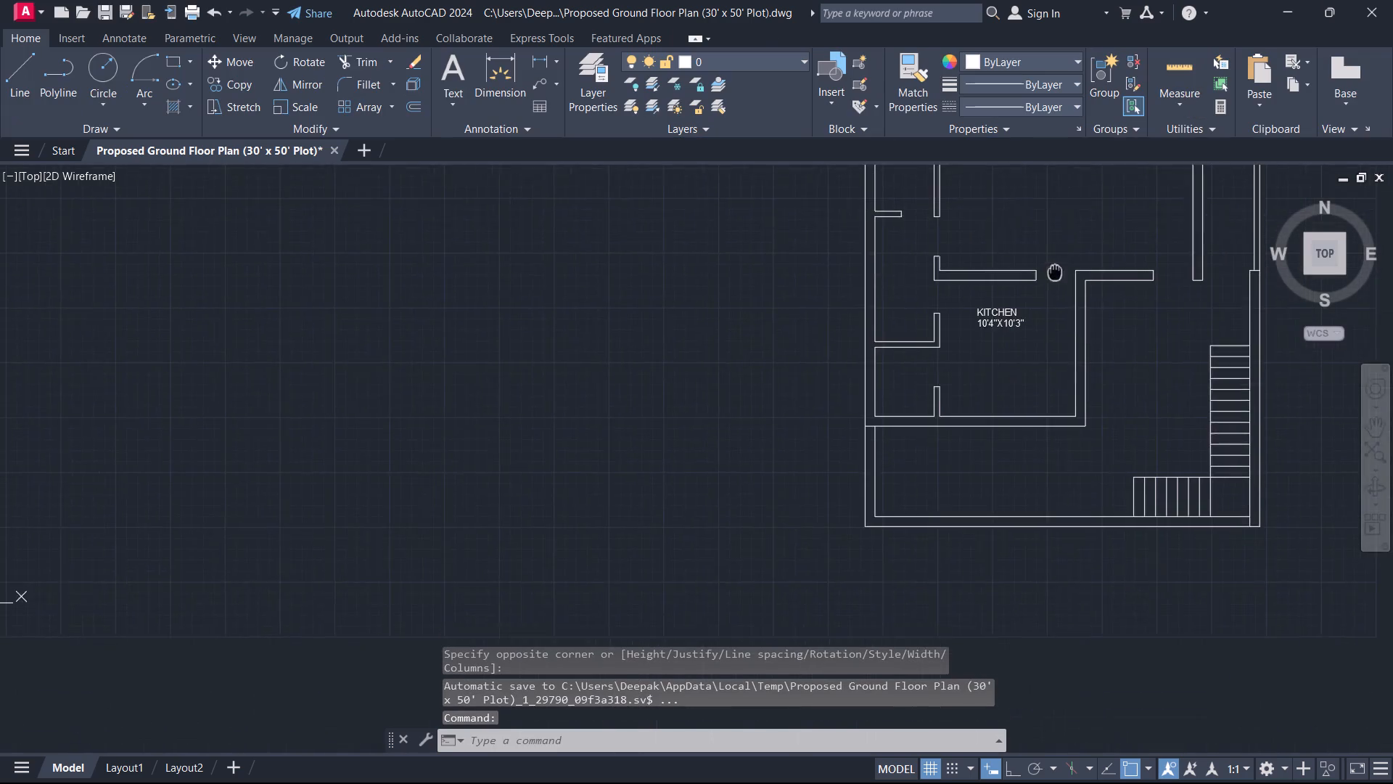
pyautogui.moveTo(1055, 271); pyautogui.dragTo(1059, 273, button='middle')
pyautogui.scroll(4, 1017, 339)
pyautogui.moveTo(1016, 340); pyautogui.dragTo(1049, 455, button='middle')
pyautogui.scroll(-1, 1049, 455)
pyautogui.scroll(1, 1049, 455)
pyautogui.moveTo(1037, 444); pyautogui.dragTo(987, 391)
pyautogui.click(883, 295)
pyautogui.write('M')
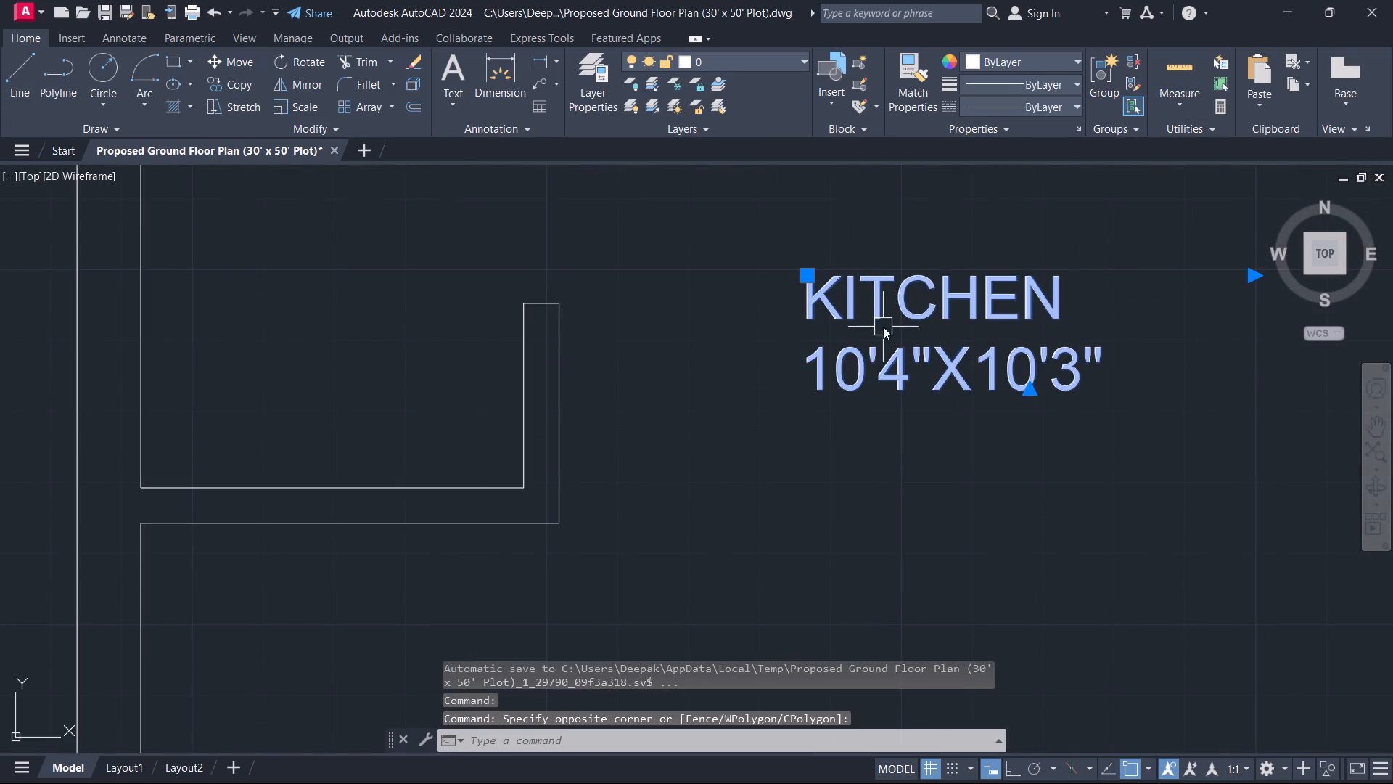
pyautogui.press('space')
pyautogui.click(882, 292)
pyautogui.moveTo(911, 431); pyautogui.dragTo(800, 416, button='middle')
pyautogui.scroll(-1, 911, 431)
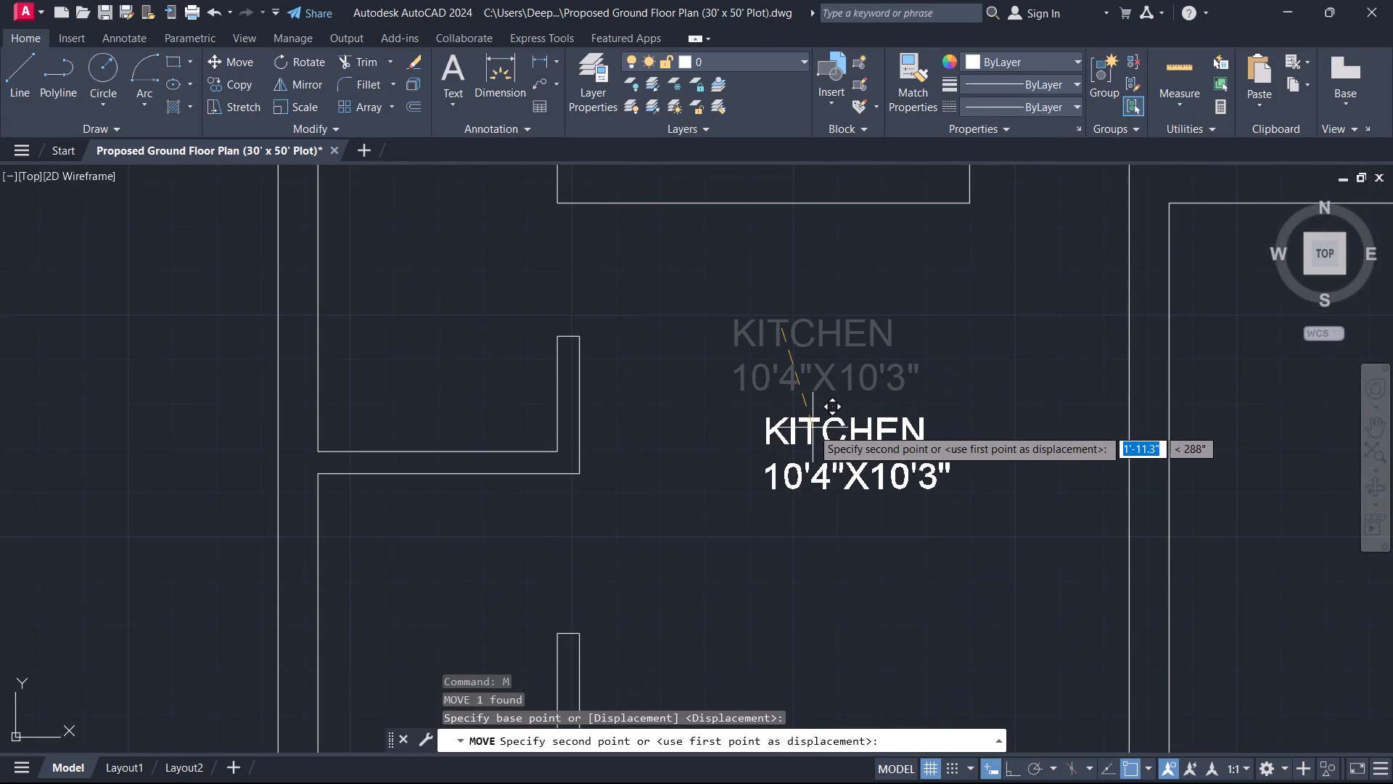
pyautogui.click(809, 435)
pyautogui.press('Escape')
# Copy the kitchen label into the central space below the two bedrooms.
pyautogui.scroll(-4, 811, 435)
pyautogui.moveTo(811, 435); pyautogui.dragTo(818, 498, button='middle')
pyautogui.scroll(2, 818, 491)
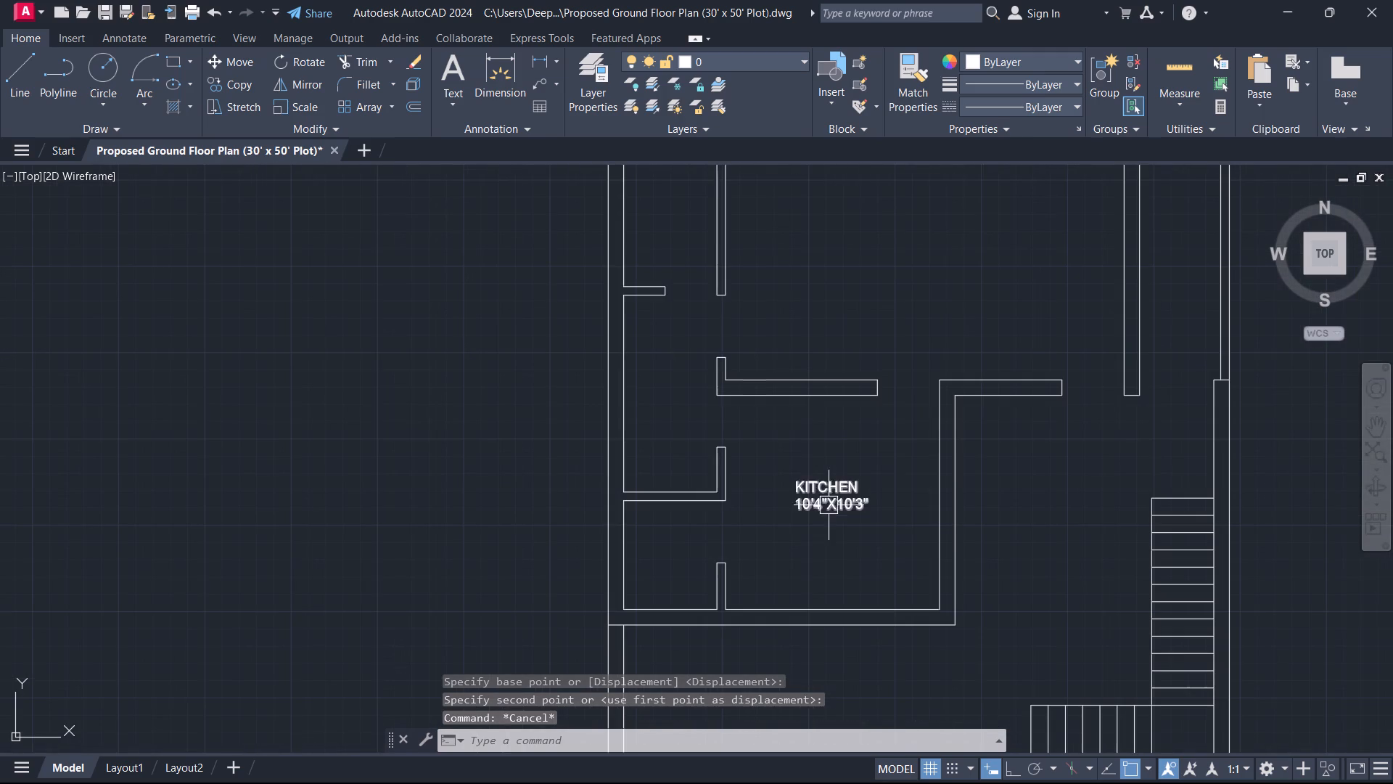
pyautogui.moveTo(837, 510); pyautogui.dragTo(830, 509)
pyautogui.press('c')
pyautogui.press('o')
pyautogui.press('space')
pyautogui.click(801, 472)
pyautogui.moveTo(862, 425); pyautogui.dragTo(837, 515, button='middle')
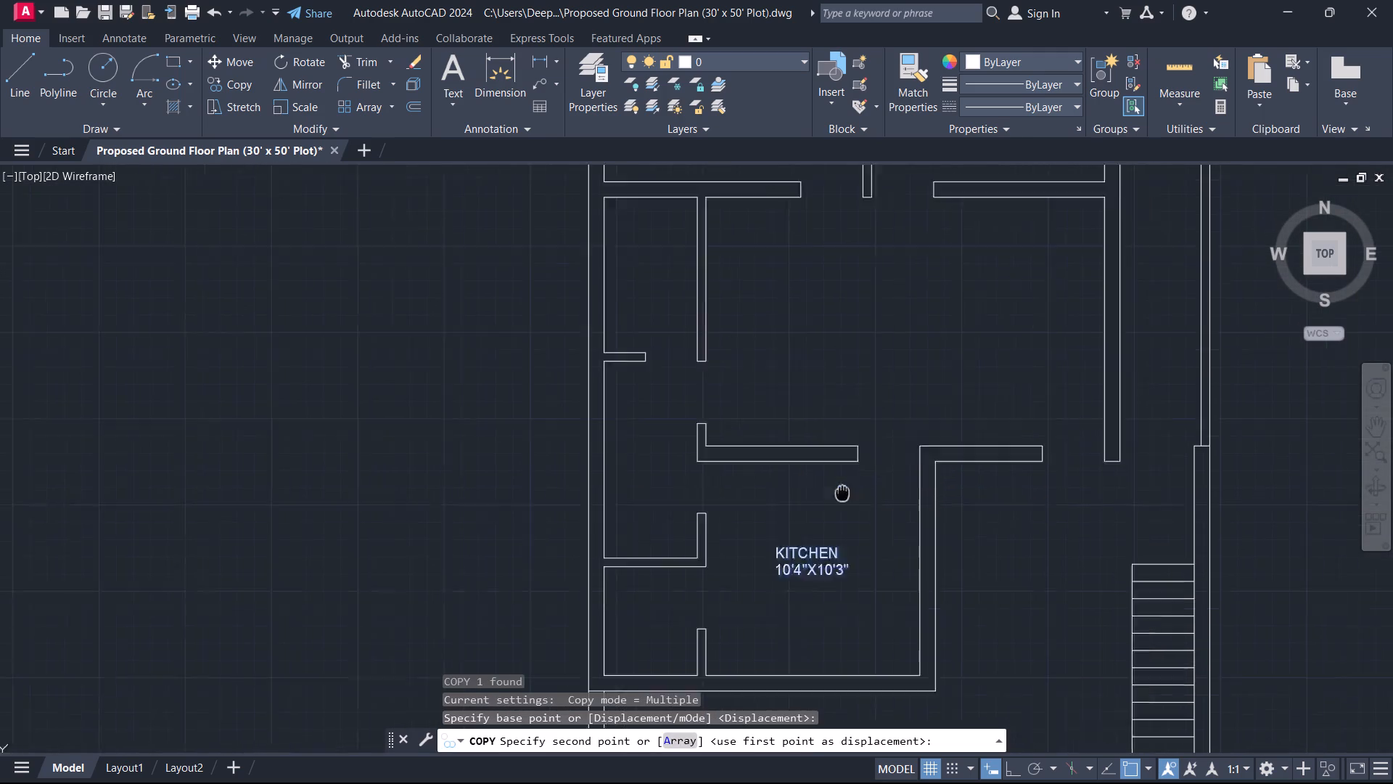
pyautogui.moveTo(837, 515); pyautogui.dragTo(808, 619, button='middle')
pyautogui.click(837, 436)
pyautogui.press('Escape')
# Change the name line of the copied label in the central space to HALL.
pyautogui.doubleClick(850, 436)
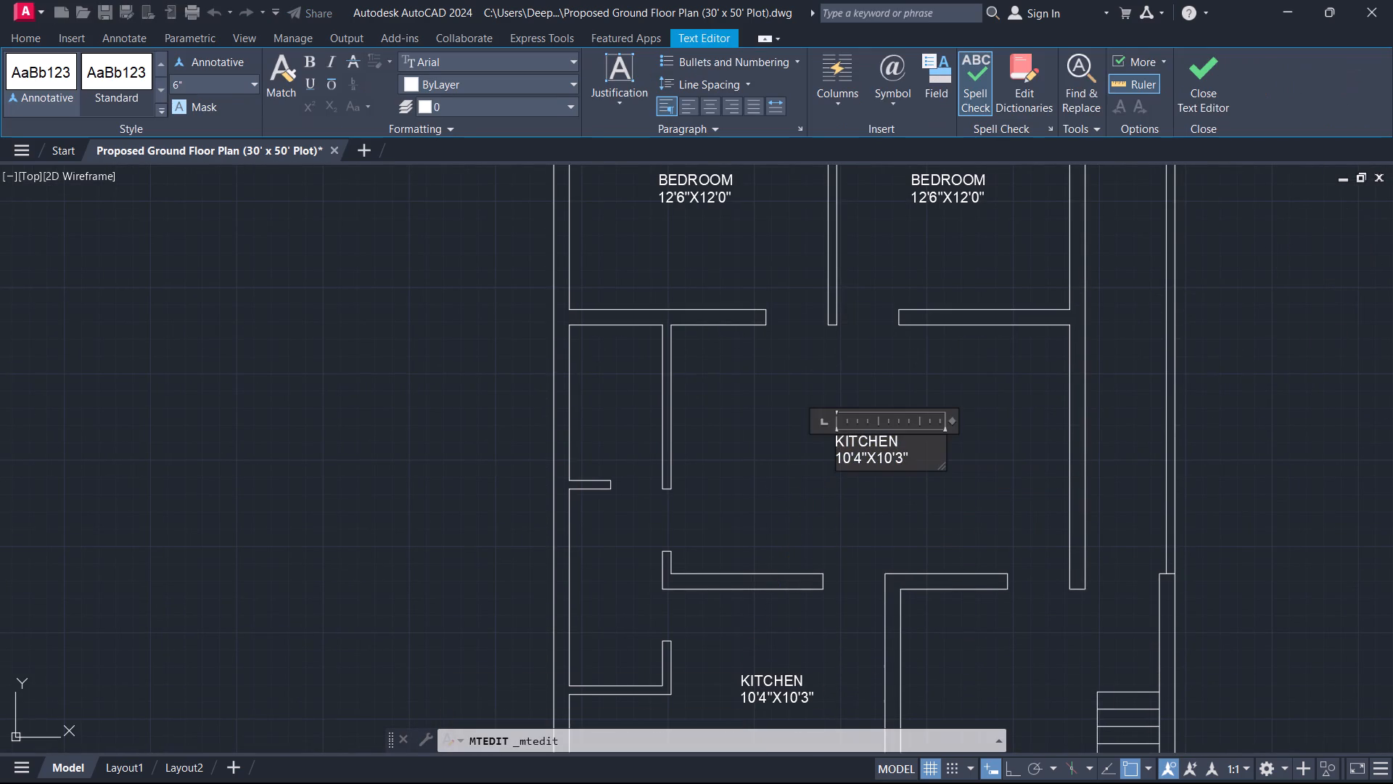
pyautogui.moveTo(919, 446); pyautogui.dragTo(824, 425)
pyautogui.click(824, 425)
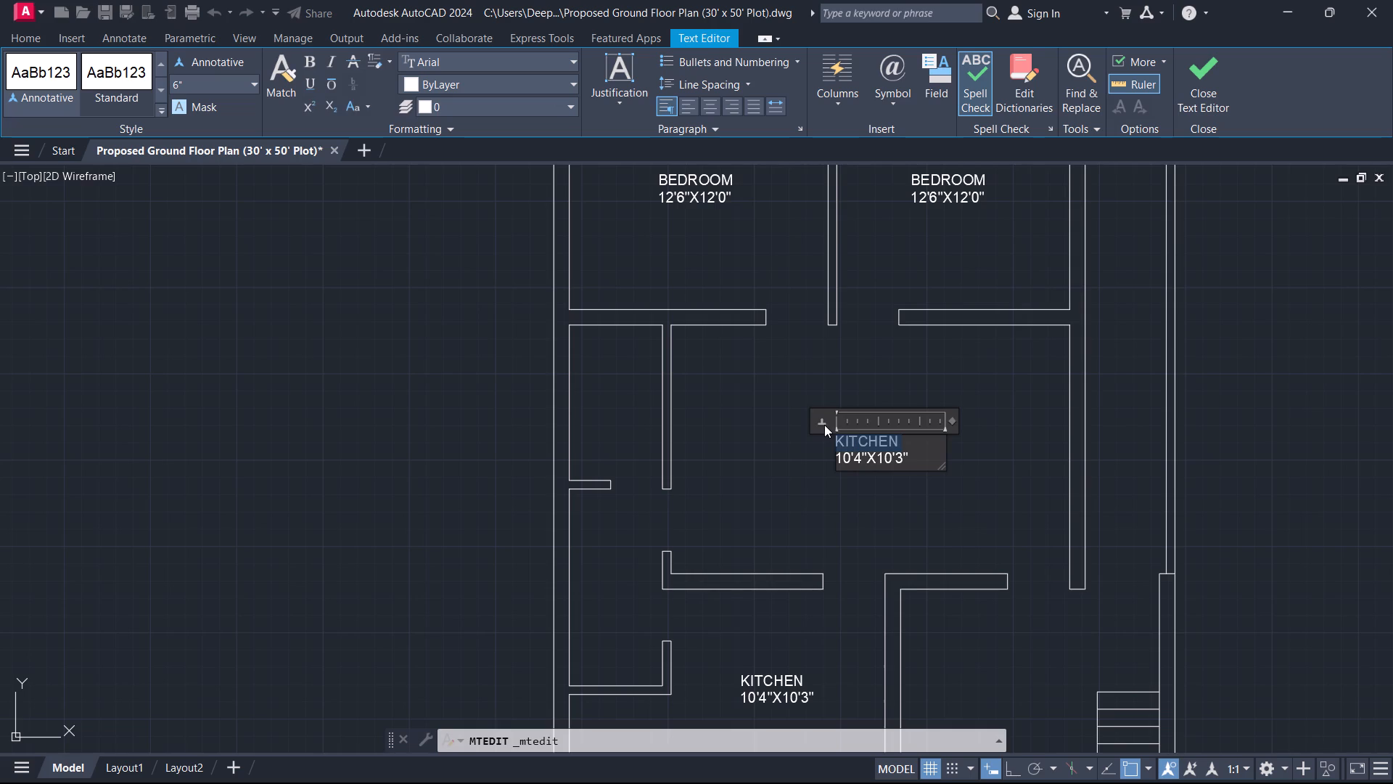
pyautogui.write('HA')
pyautogui.press('l')
pyautogui.press('l')
pyautogui.press('Return')
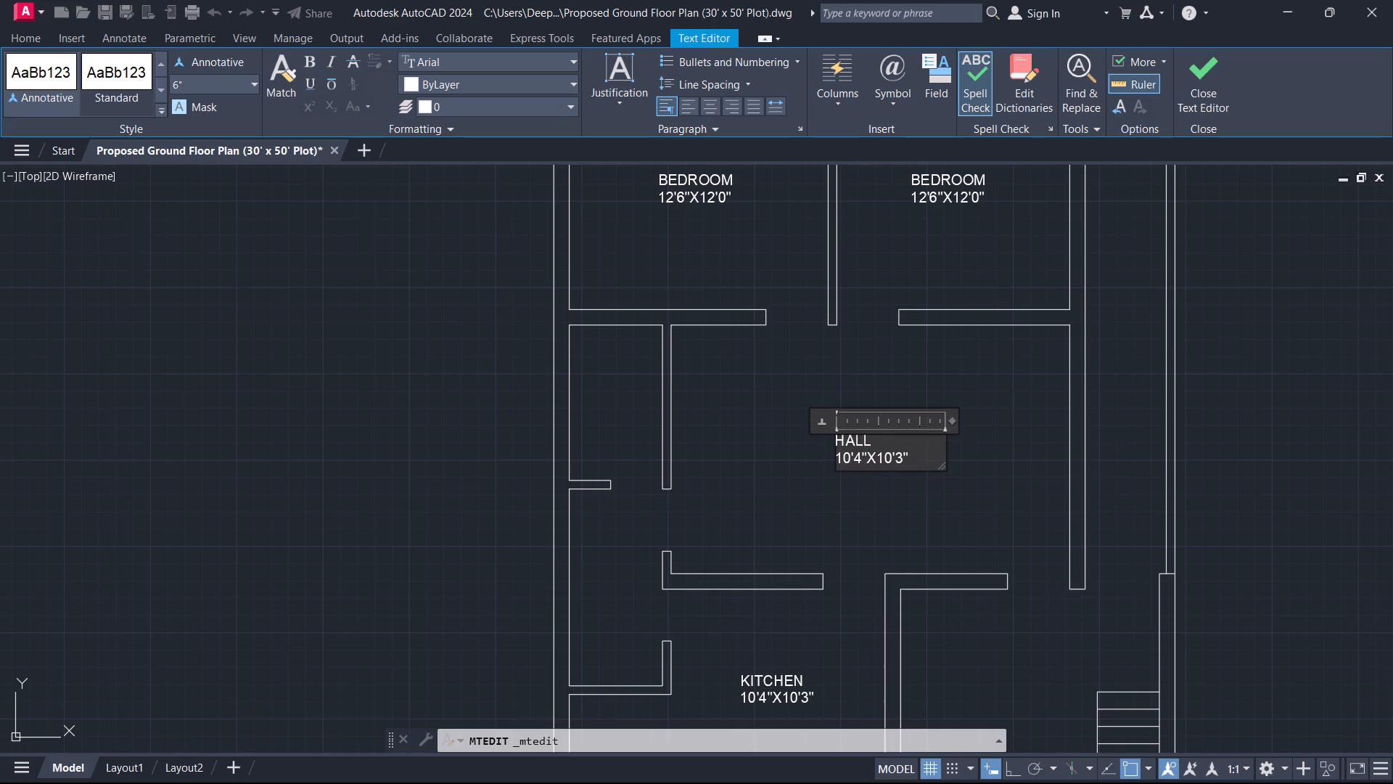
# Change the size line of the hall label to 19'3"X12'0".
pyautogui.click(851, 460)
pyautogui.press('BackSpace')
pyautogui.press('9')
pyautogui.press('Right')
pyautogui.press('Right')
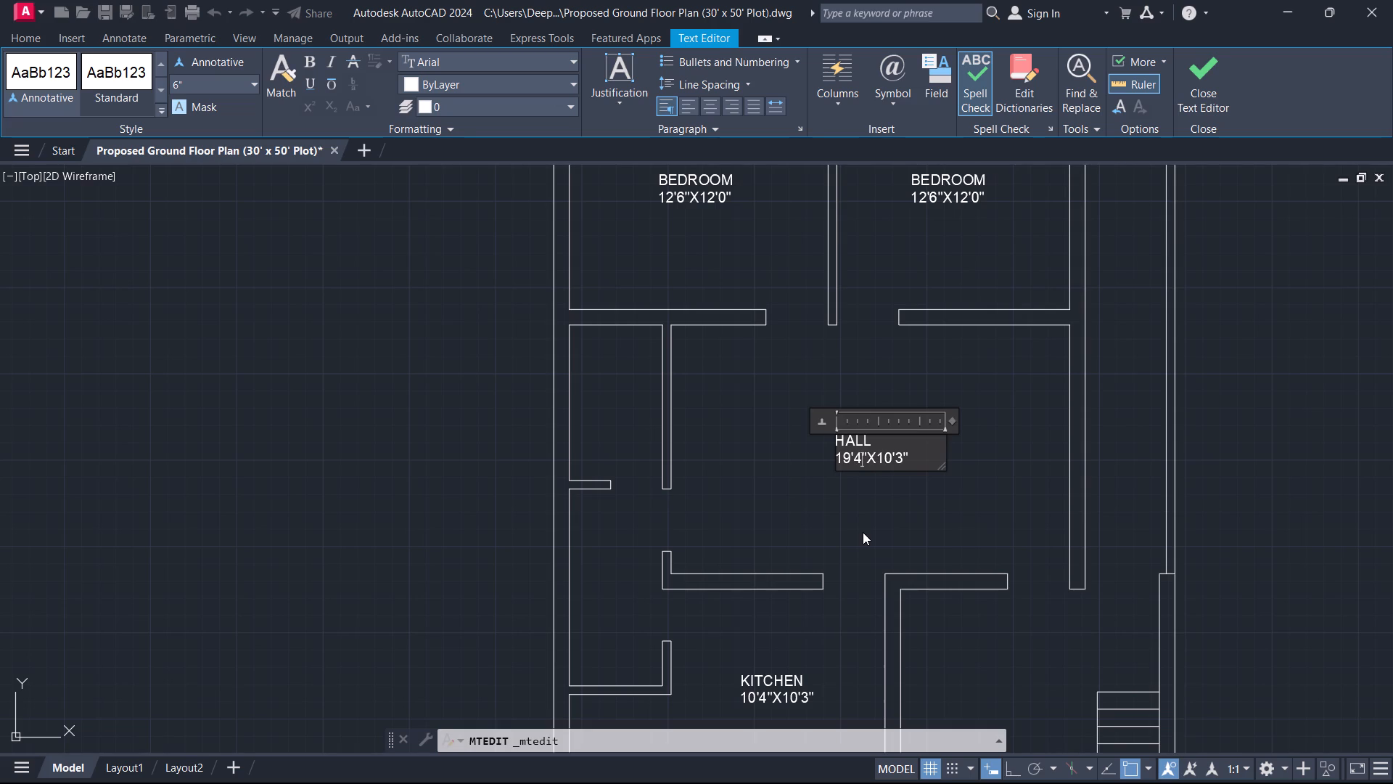
pyautogui.press('BackSpace')
pyautogui.press('3')
pyautogui.press('Right')
pyautogui.press('Right')
pyautogui.press('Right')
pyautogui.press('Right')
pyautogui.press('BackSpace')
pyautogui.press('2')
pyautogui.press('Right')
pyautogui.press('Right')
pyautogui.press('BackSpace')
pyautogui.press('0')
# Indent HALL with three leading spaces to centre it above its size line, and finish the text edit.
pyautogui.click(869, 447)
pyautogui.press('Left')
pyautogui.press('Left')
pyautogui.press('Left')
pyautogui.press('Left')
pyautogui.press('space')
pyautogui.press('space')
pyautogui.press('space')
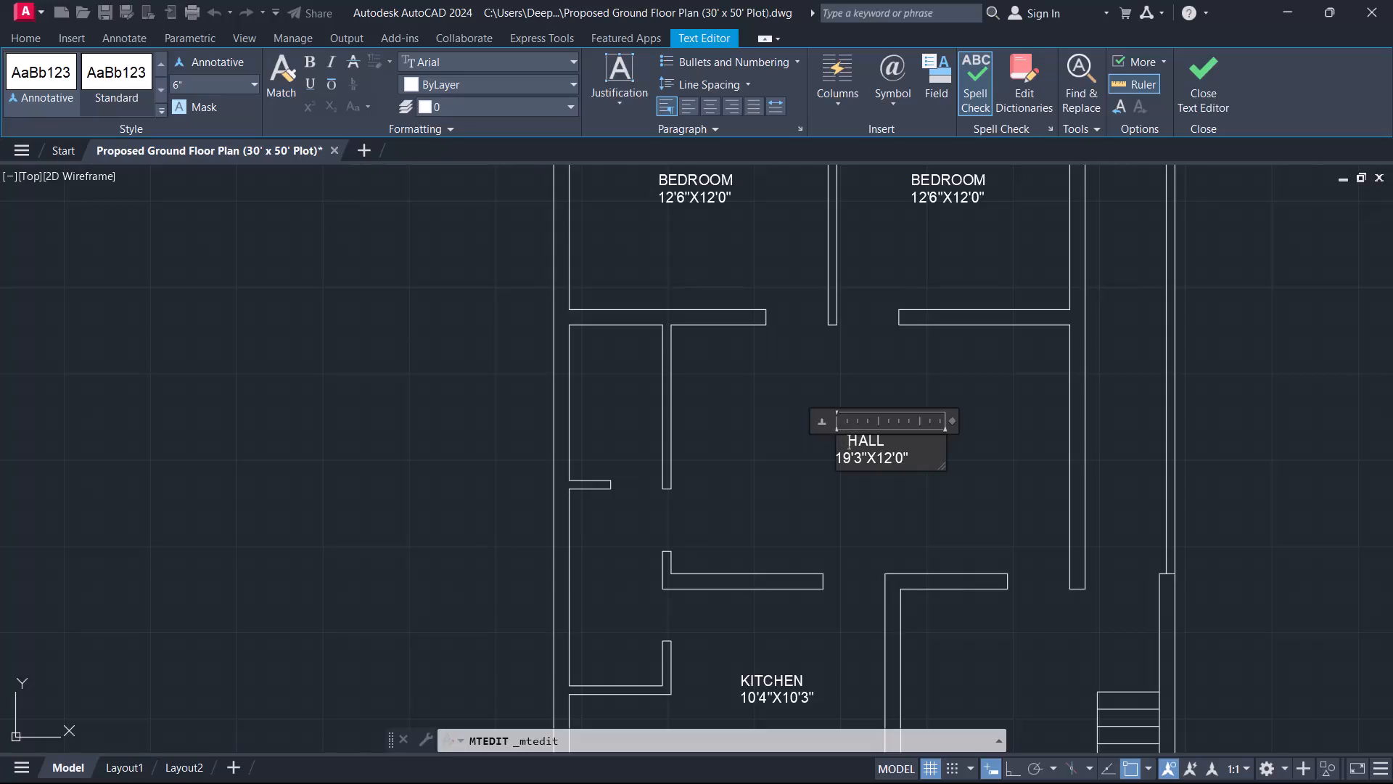
pyautogui.moveTo(911, 458); pyautogui.dragTo(848, 438)
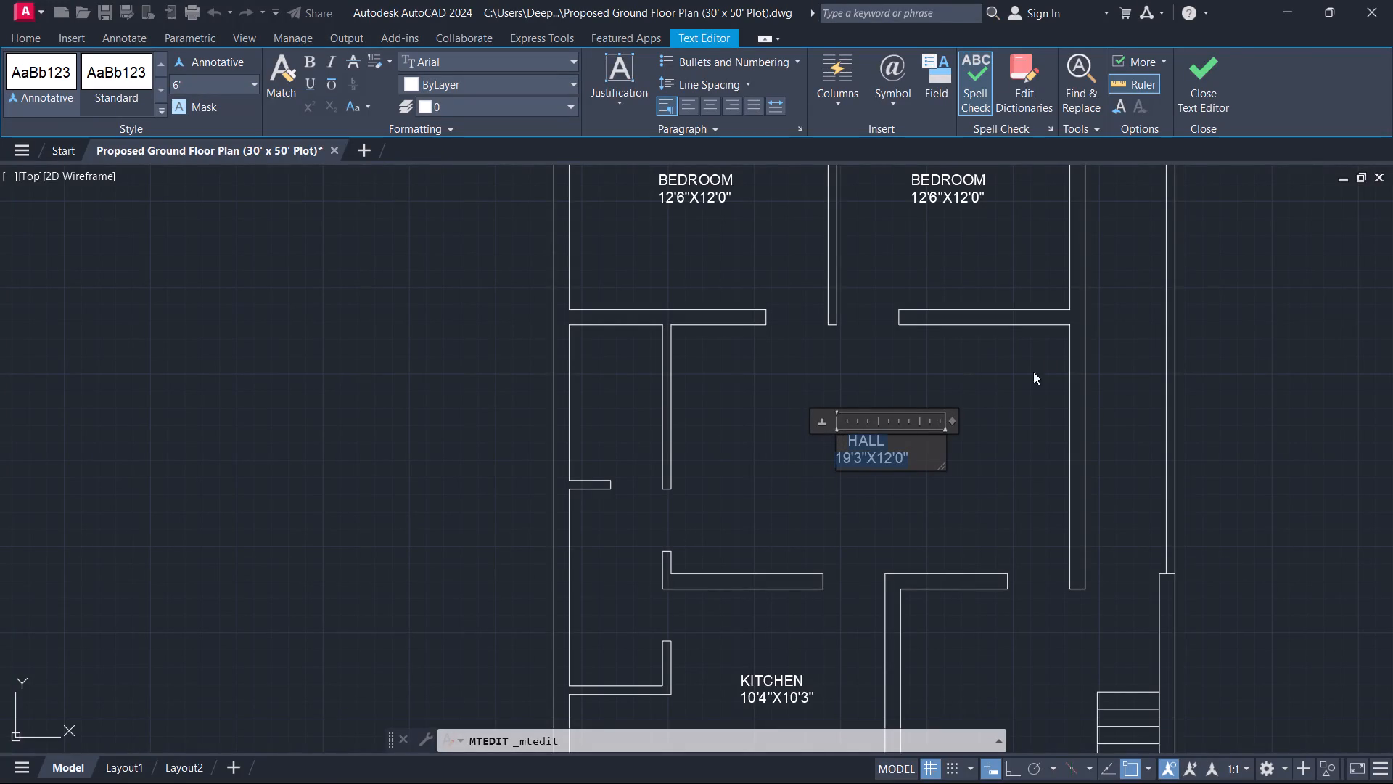
pyautogui.click(1216, 72)
pyautogui.moveTo(901, 470); pyautogui.dragTo(763, 433, button='middle')
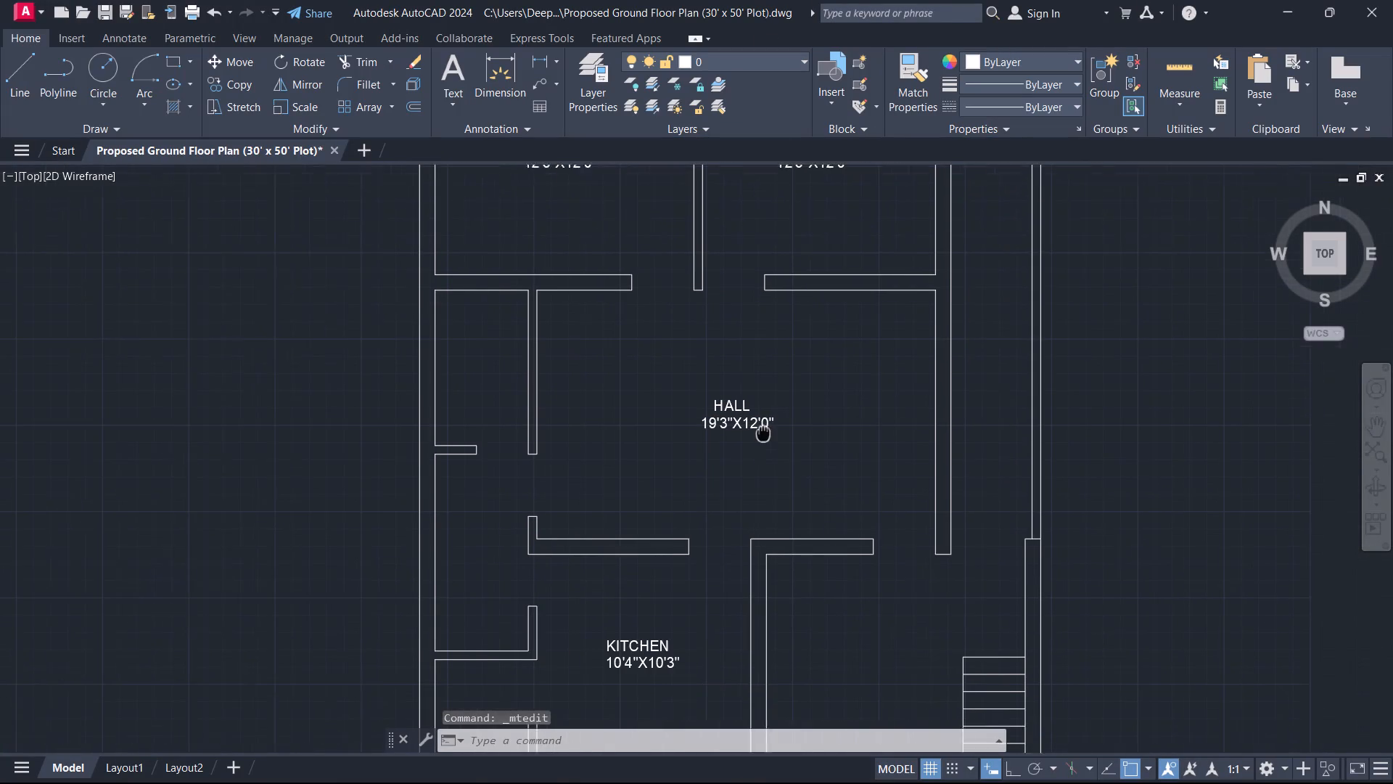
pyautogui.moveTo(763, 433); pyautogui.dragTo(760, 433, button='middle')
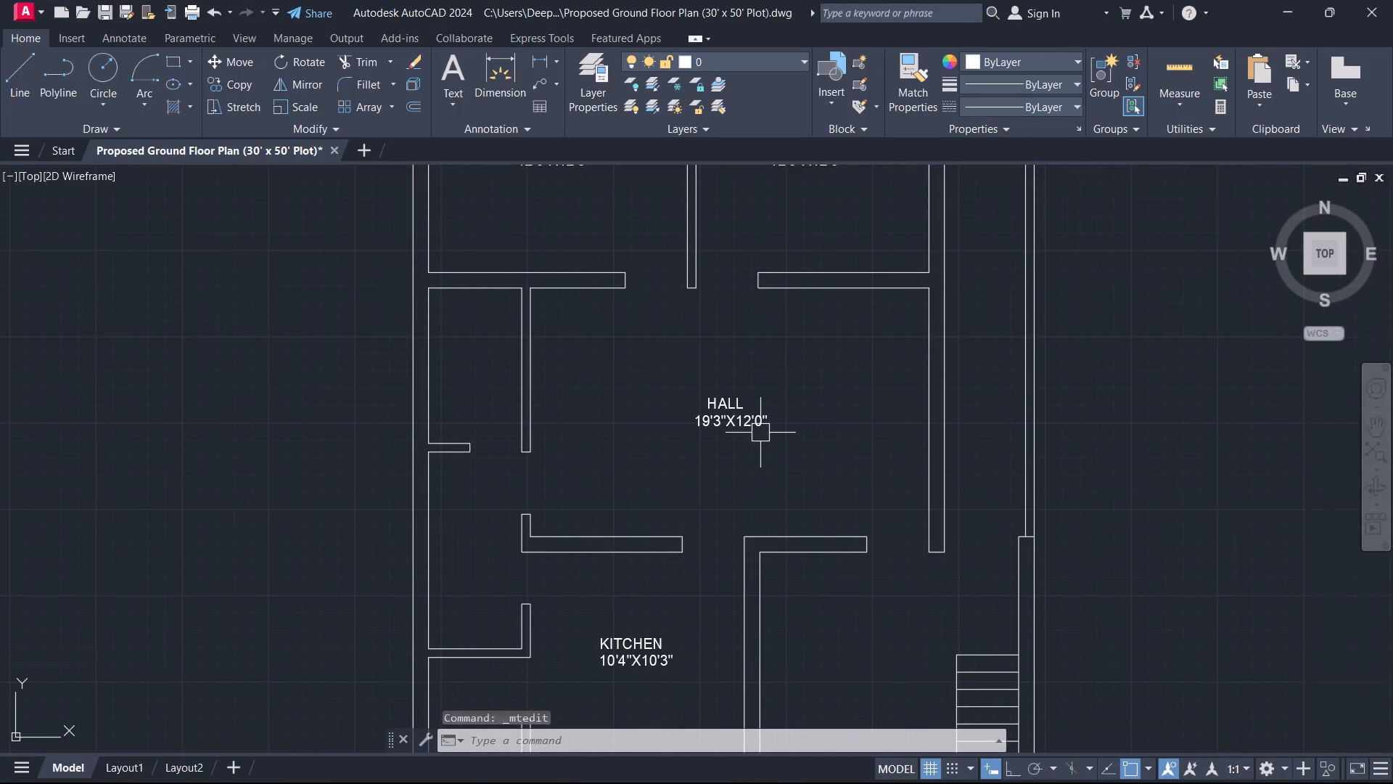
# Copy the hall label into the narrow room west of the hall, just below the west bedroom.
pyautogui.moveTo(798, 396); pyautogui.dragTo(855, 492, button='middle')
pyautogui.scroll(-2, 797, 475)
pyautogui.moveTo(797, 475); pyautogui.dragTo(908, 452, button='middle')
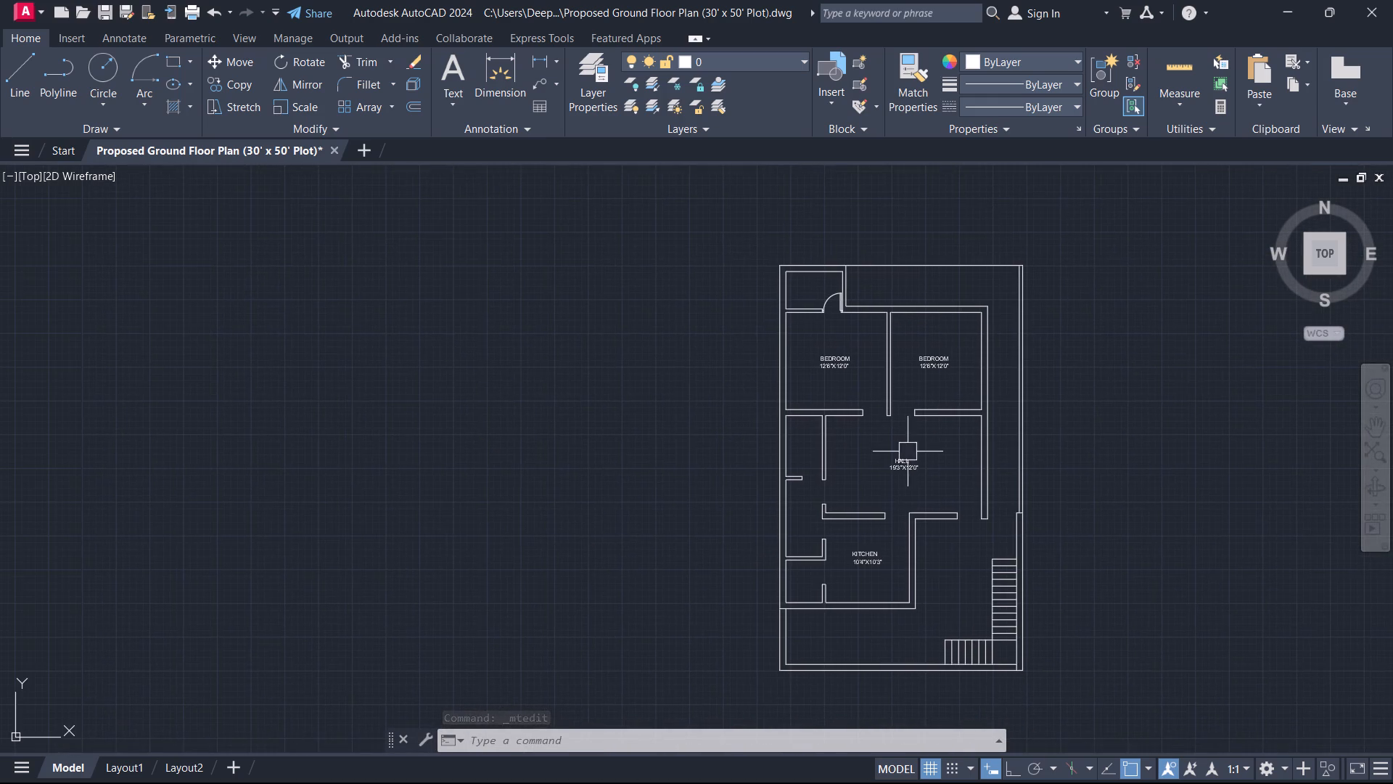
pyautogui.scroll(2, 861, 486)
pyautogui.middleClick(912, 493)
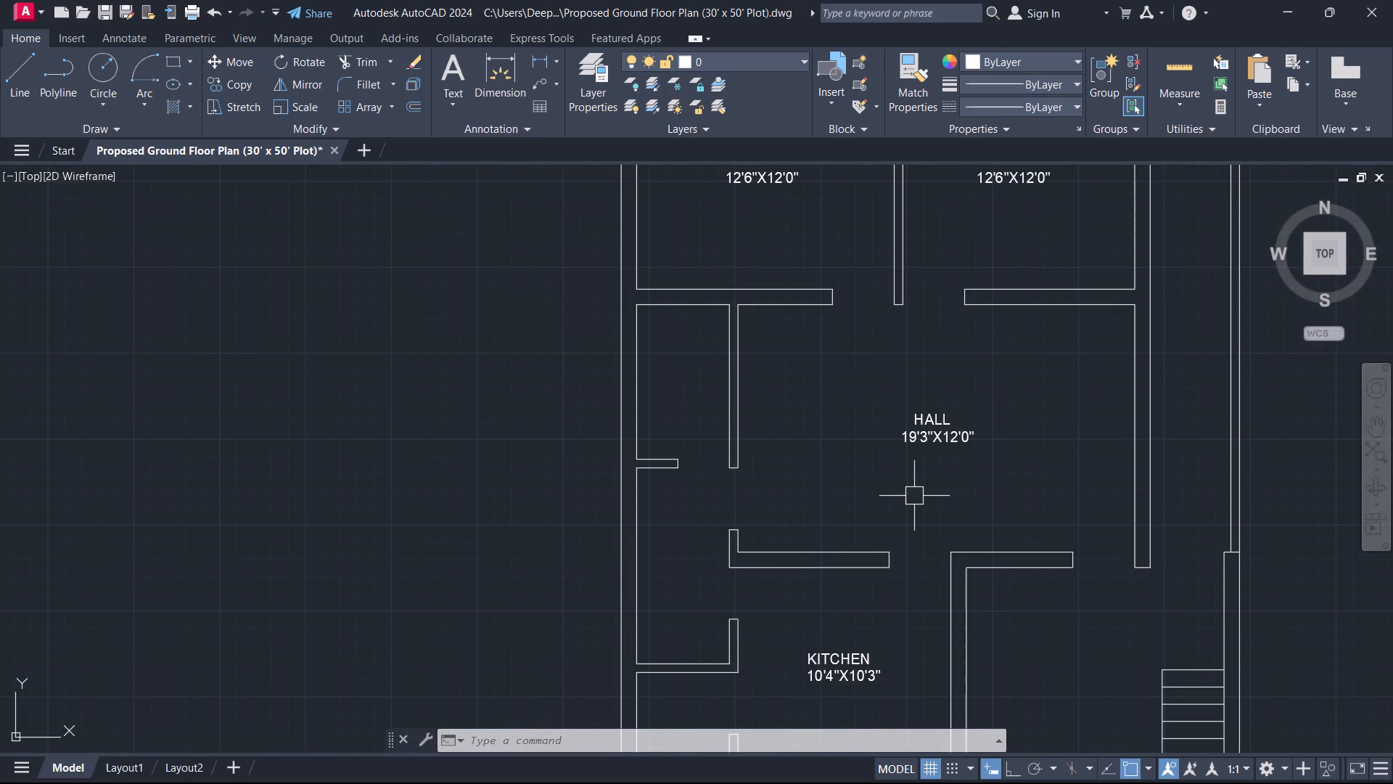
pyautogui.scroll(1, 934, 463)
pyautogui.moveTo(934, 463); pyautogui.dragTo(916, 503, button='middle')
pyautogui.moveTo(922, 508); pyautogui.dragTo(905, 498)
pyautogui.click(864, 438)
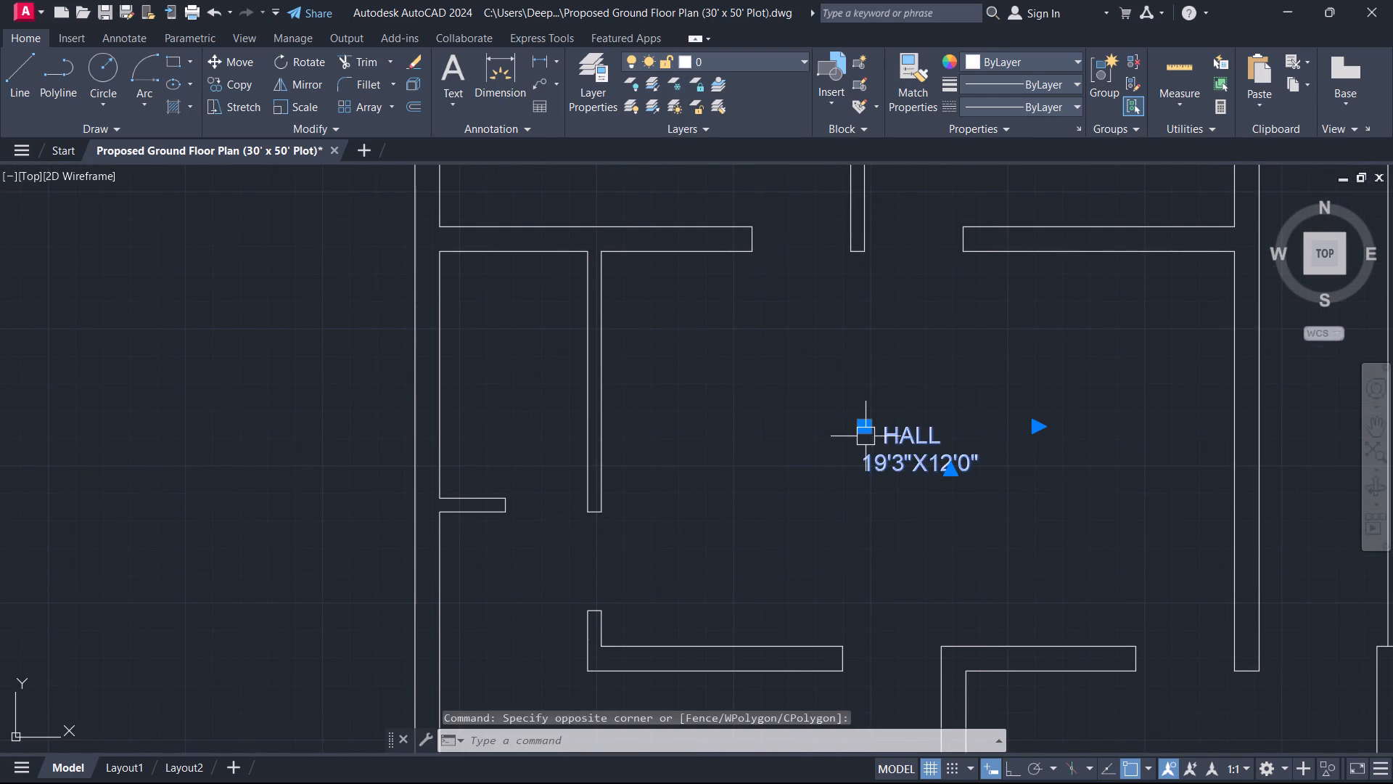
pyautogui.press('c')
pyautogui.write('O')
pyautogui.press('space')
pyautogui.click(898, 422)
pyautogui.moveTo(699, 399); pyautogui.dragTo(845, 451, button='middle')
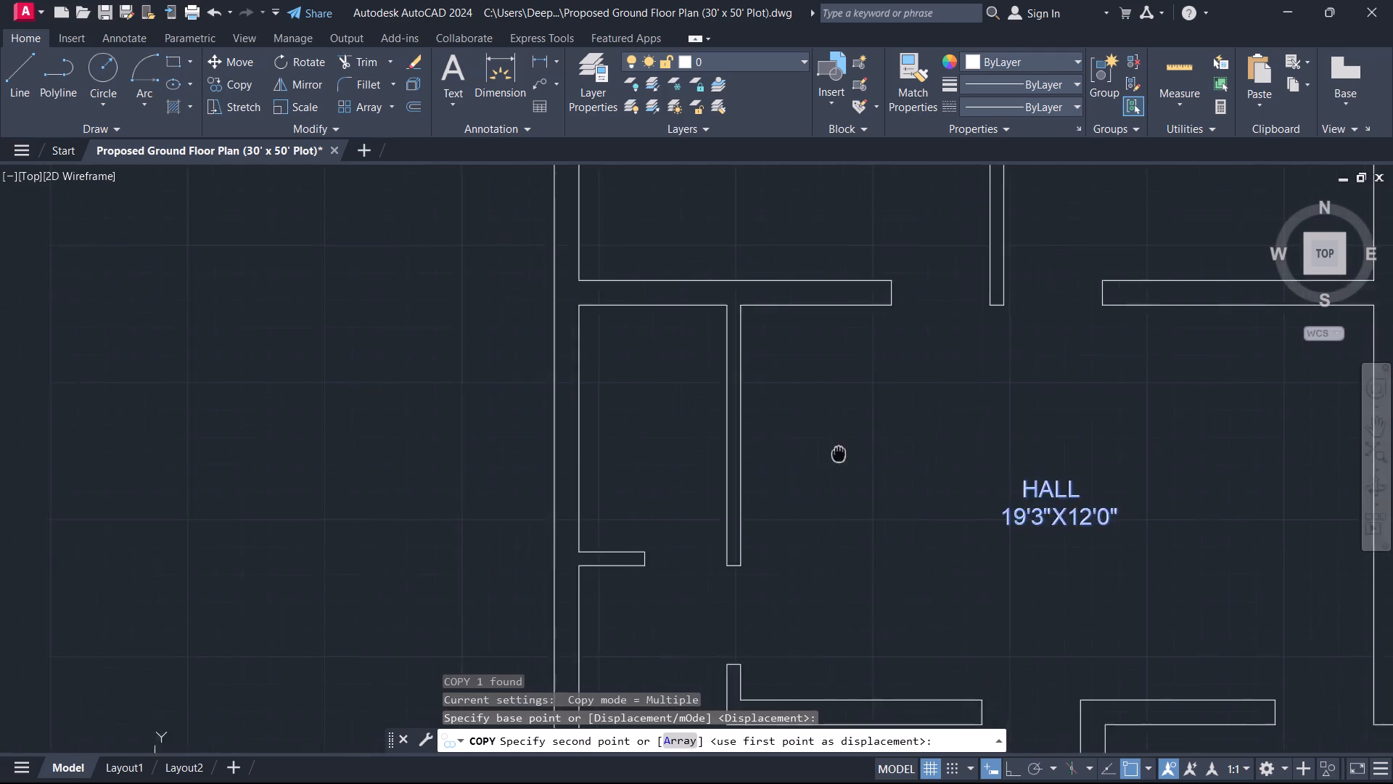
pyautogui.moveTo(845, 451); pyautogui.dragTo(914, 444, button='middle')
pyautogui.scroll(1, 793, 446)
pyautogui.moveTo(625, 381); pyautogui.dragTo(633, 507, button='middle')
pyautogui.scroll(1, 625, 446)
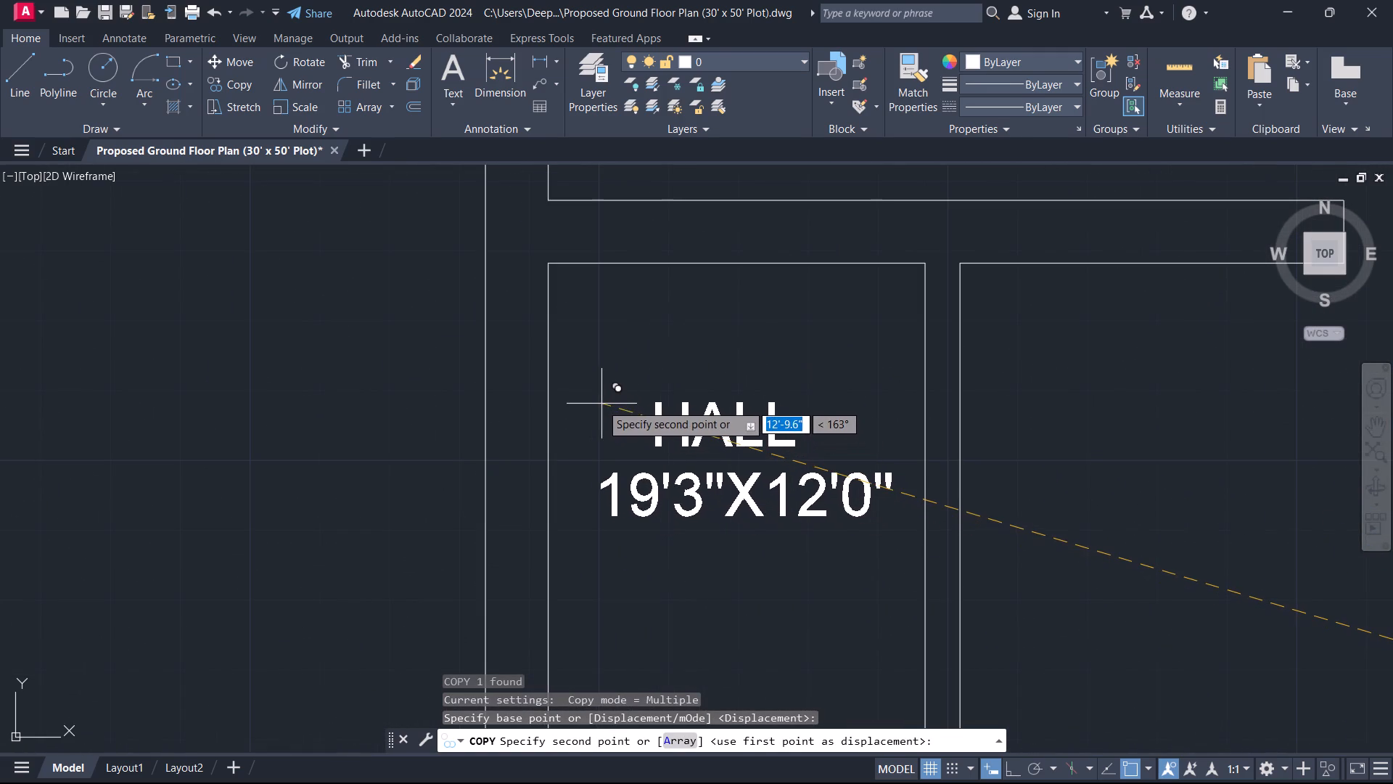
pyautogui.click(598, 403)
pyautogui.press('Escape')
# Change the name line of the copied label to TOILET, kept on its own line above the size.
pyautogui.click(633, 433)
pyautogui.click(697, 429)
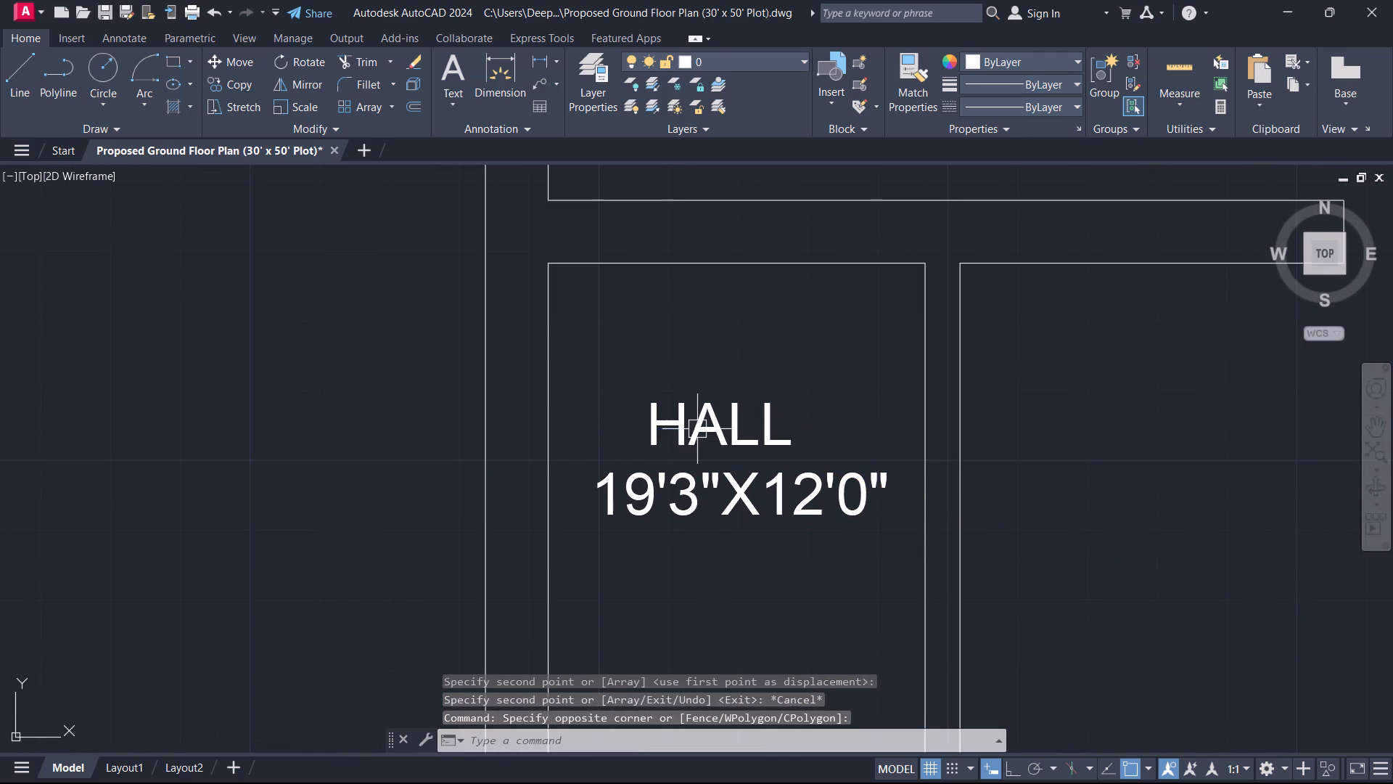
pyautogui.doubleClick(688, 438)
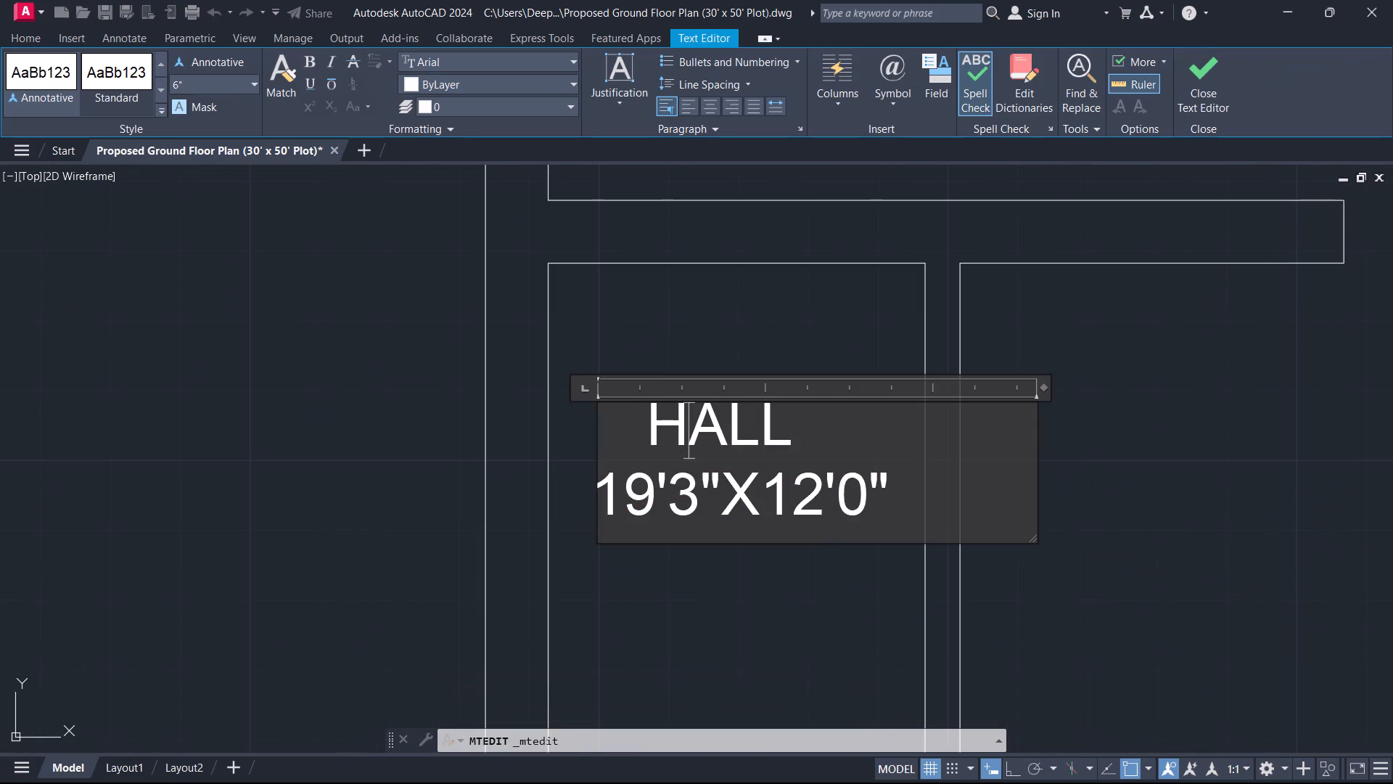
pyautogui.moveTo(821, 441); pyautogui.dragTo(645, 415)
pyautogui.write('TO')
pyautogui.write('ILET')
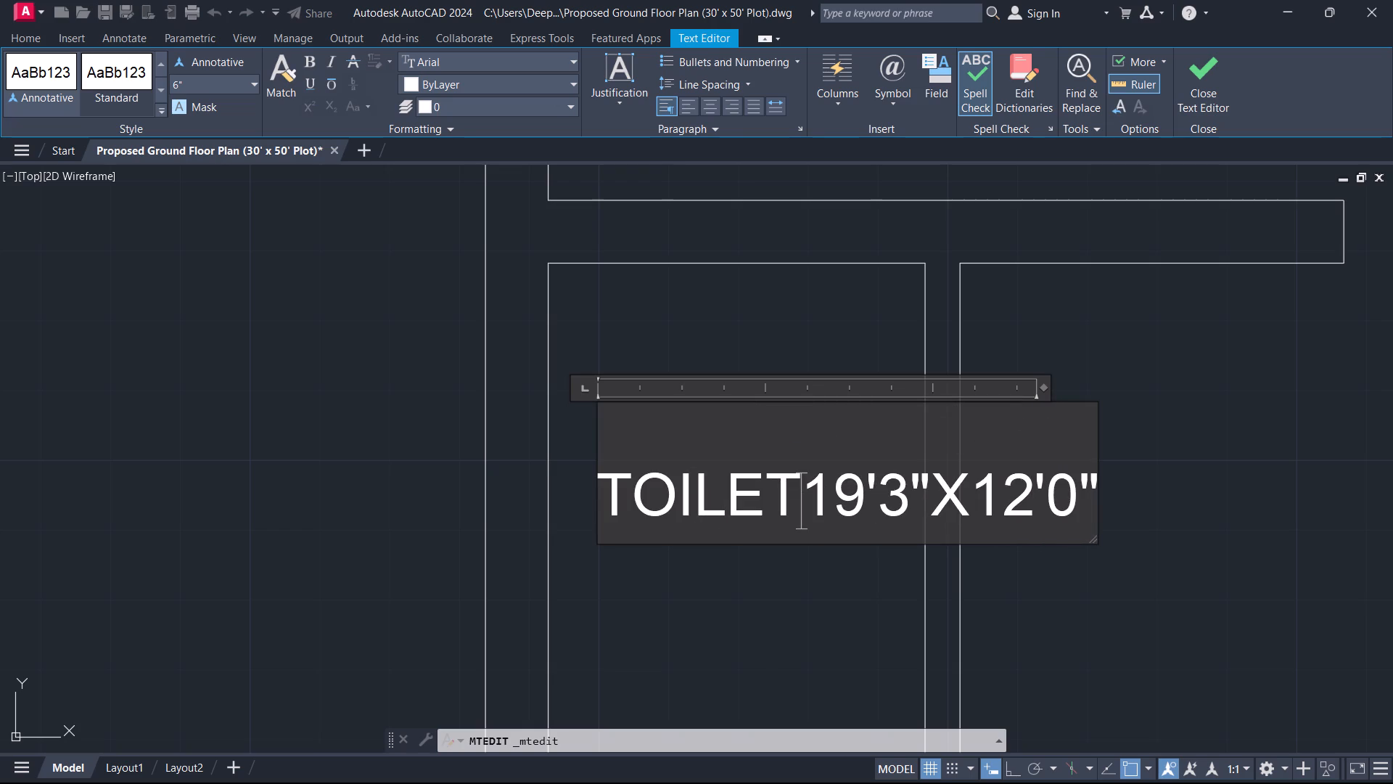
pyautogui.press('Return')
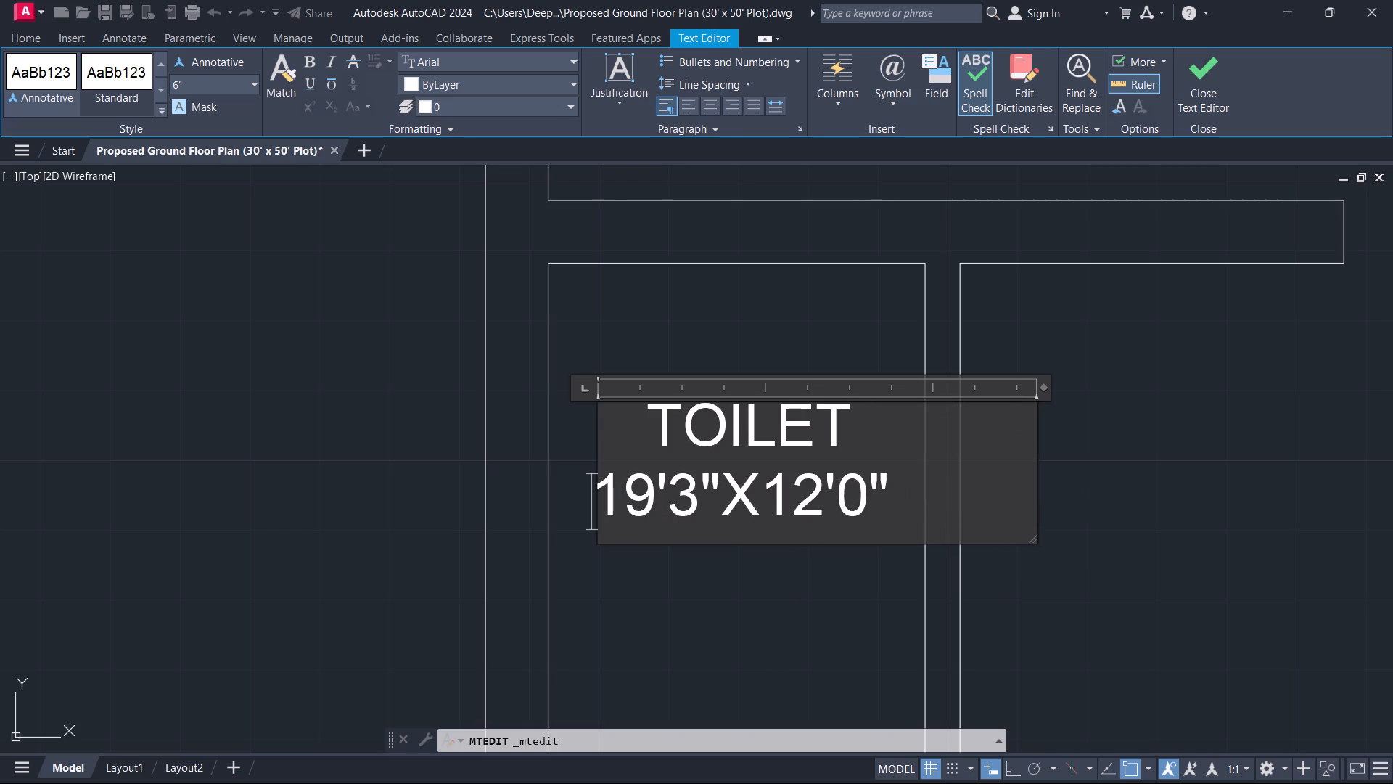
# Change the size line of the toilet label to 4'6"X7'6".
pyautogui.click(649, 497)
pyautogui.press('BackSpace')
pyautogui.press('BackSpace')
pyautogui.press('4')
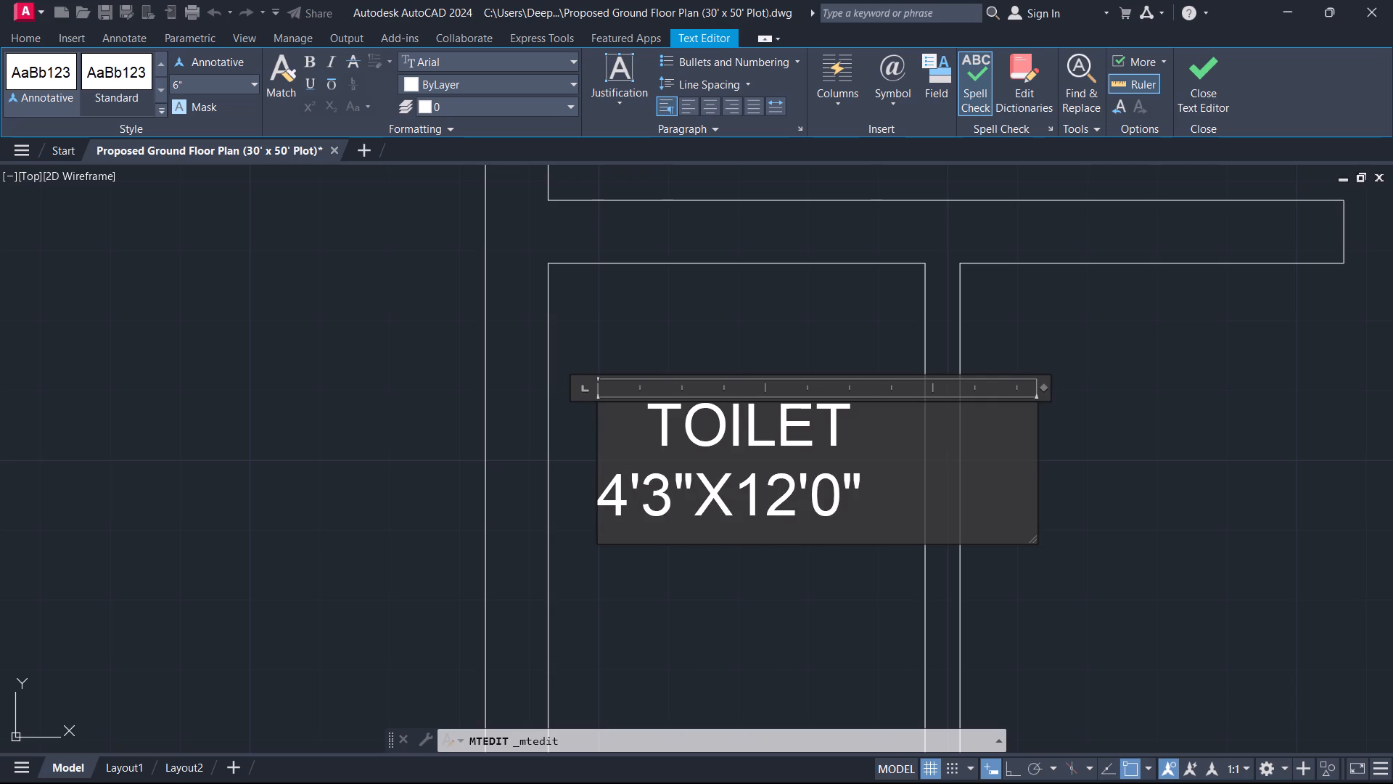
pyautogui.press('Right')
pyautogui.press('Right')
pyautogui.press('BackSpace')
pyautogui.press('6')
pyautogui.click(800, 497)
pyautogui.press('BackSpace')
pyautogui.press('BackSpace')
pyautogui.press('7')
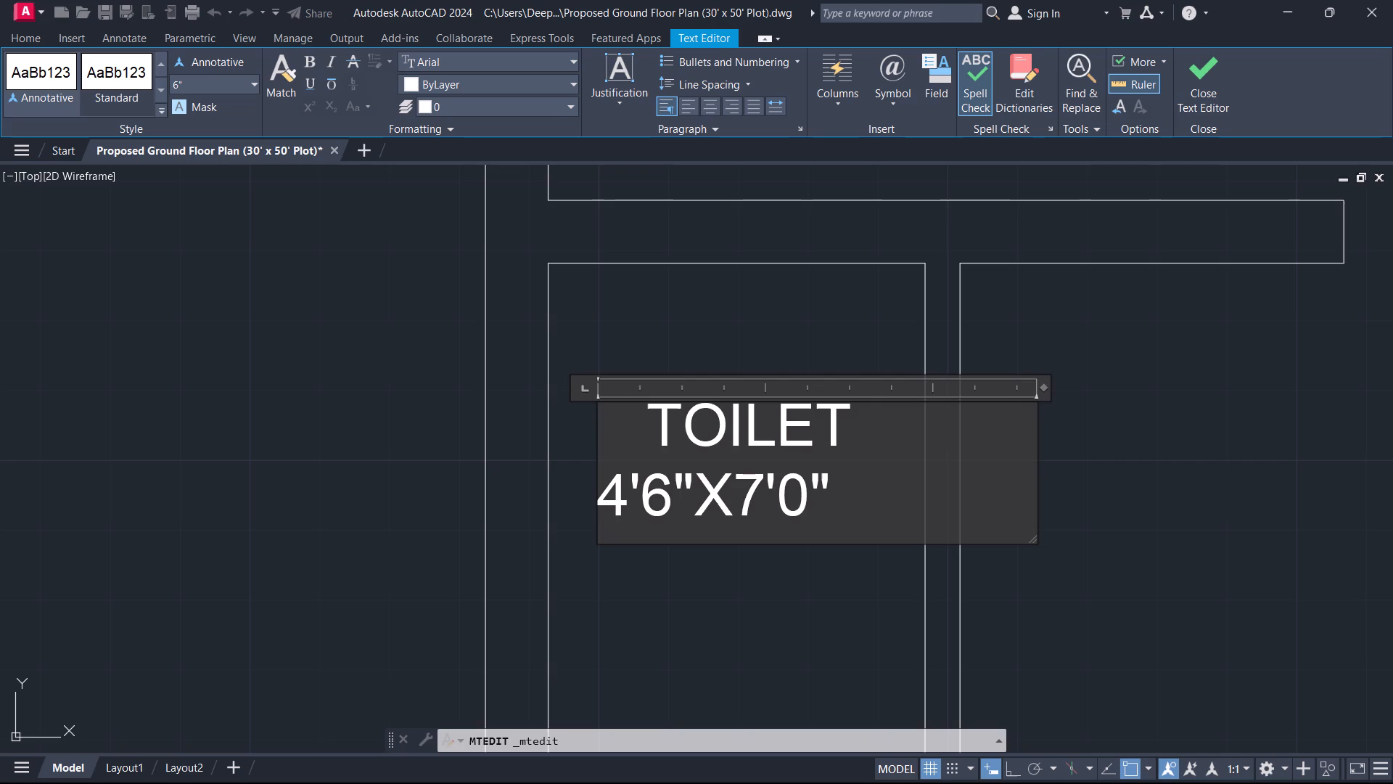
pyautogui.click(813, 508)
pyautogui.press('Right')
pyautogui.press('Left')
pyautogui.press('BackSpace')
pyautogui.press('6')
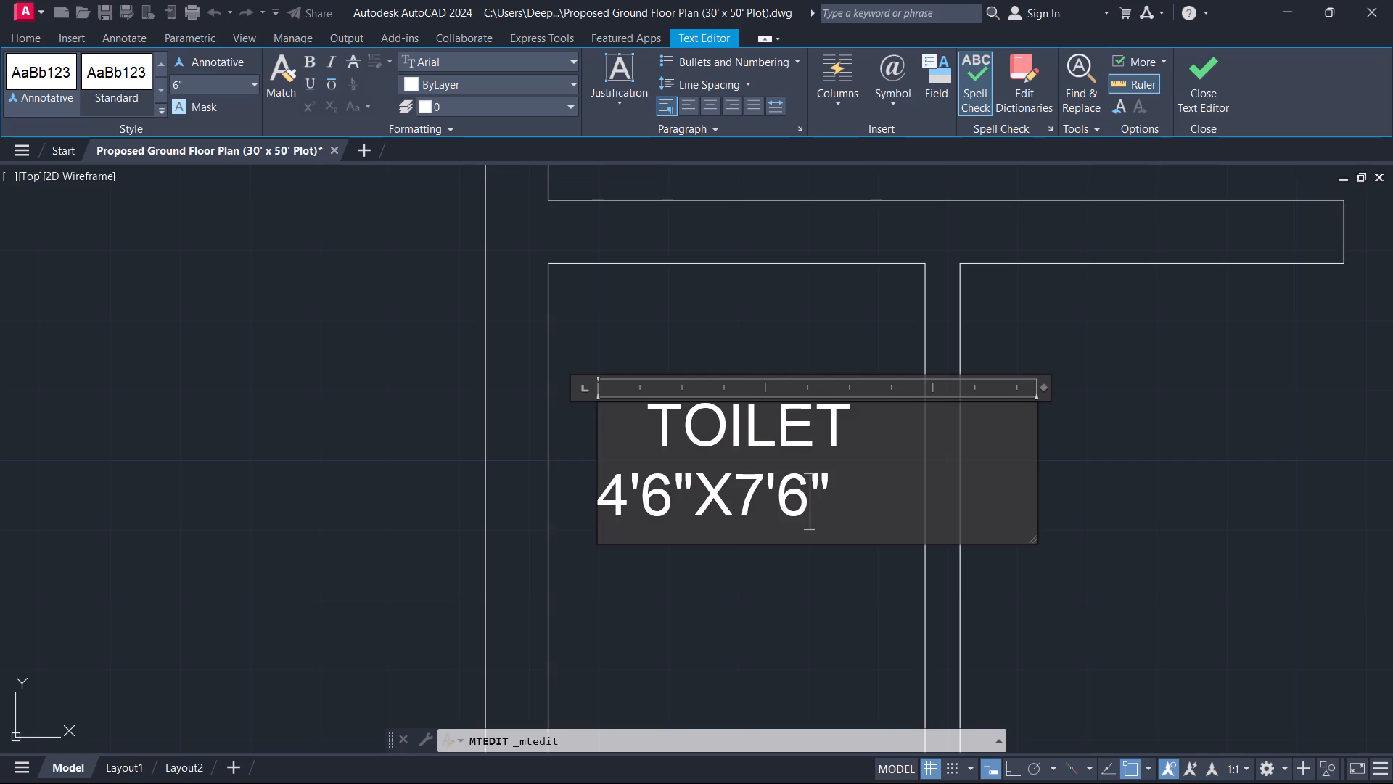
# Centre the toilet label's lines by removing one leading space before TOILET and adding one before the size, and finish the text edit.
pyautogui.click(655, 447)
pyautogui.press('BackSpace')
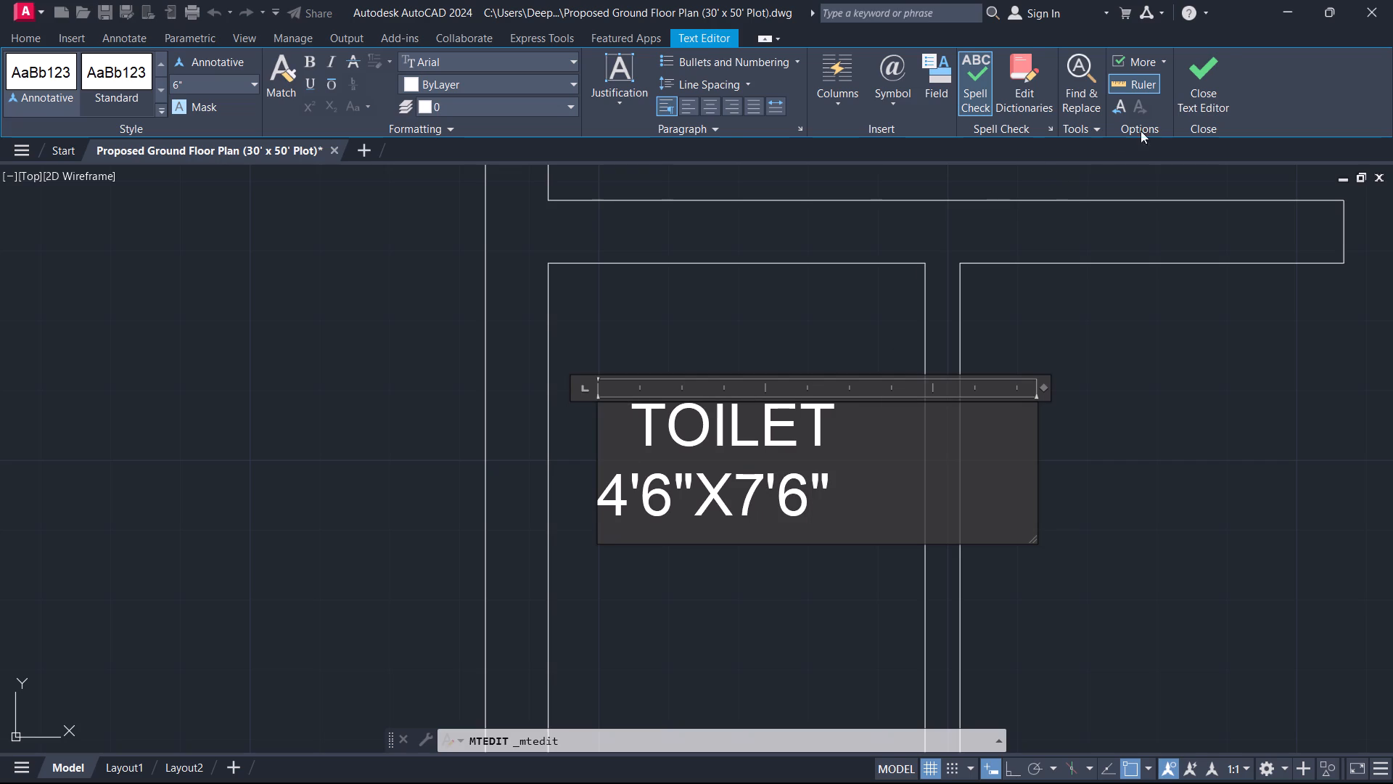
pyautogui.click(1227, 74)
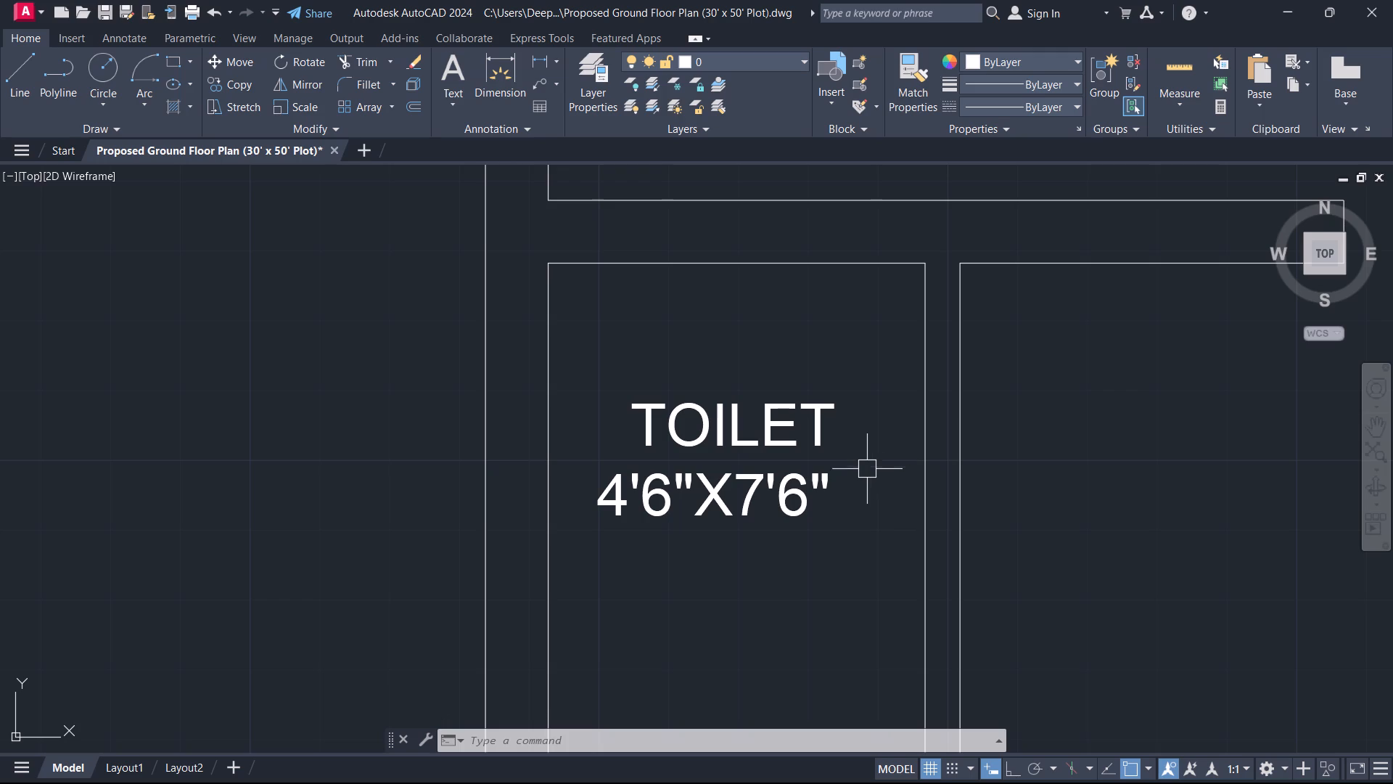
pyautogui.scroll(-1, 769, 477)
pyautogui.scroll(1, 780, 523)
pyautogui.doubleClick(747, 482)
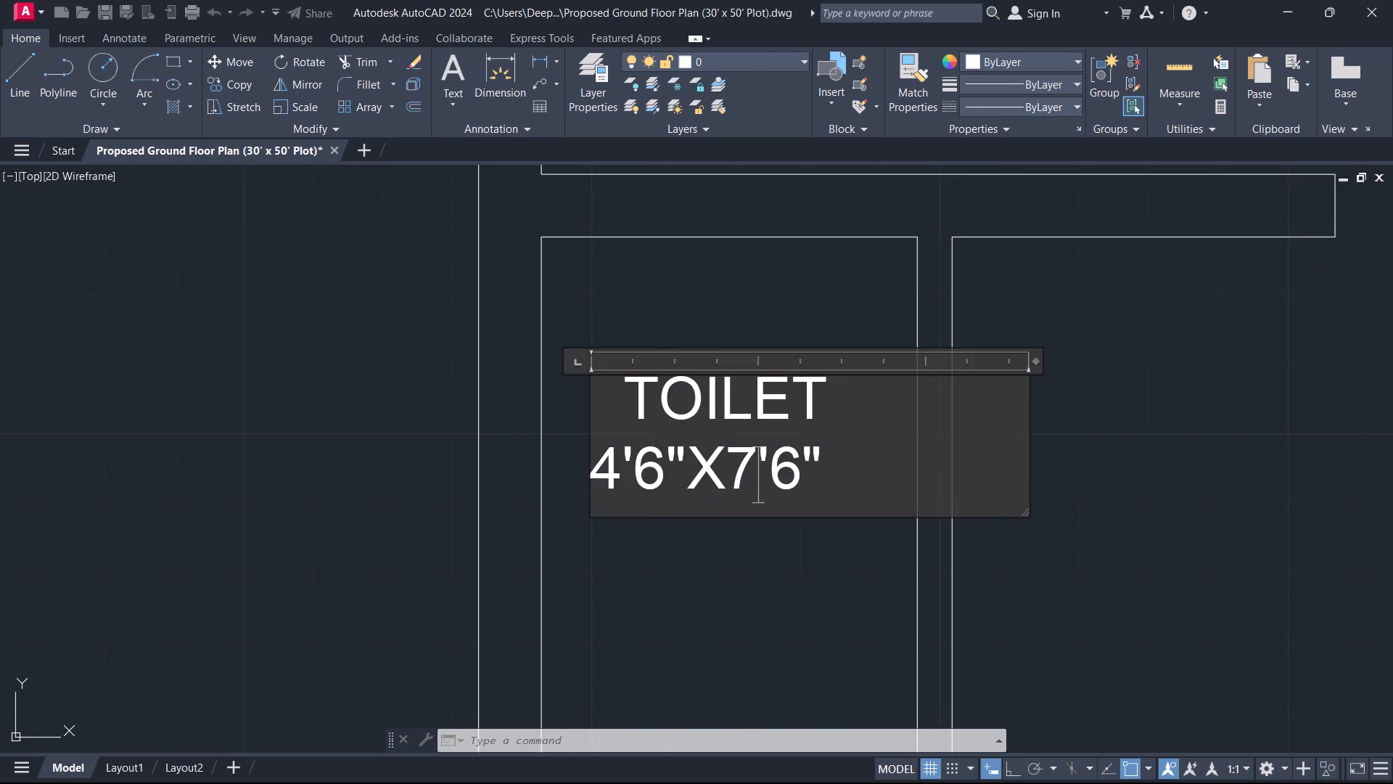
pyautogui.click(594, 478)
pyautogui.press('space')
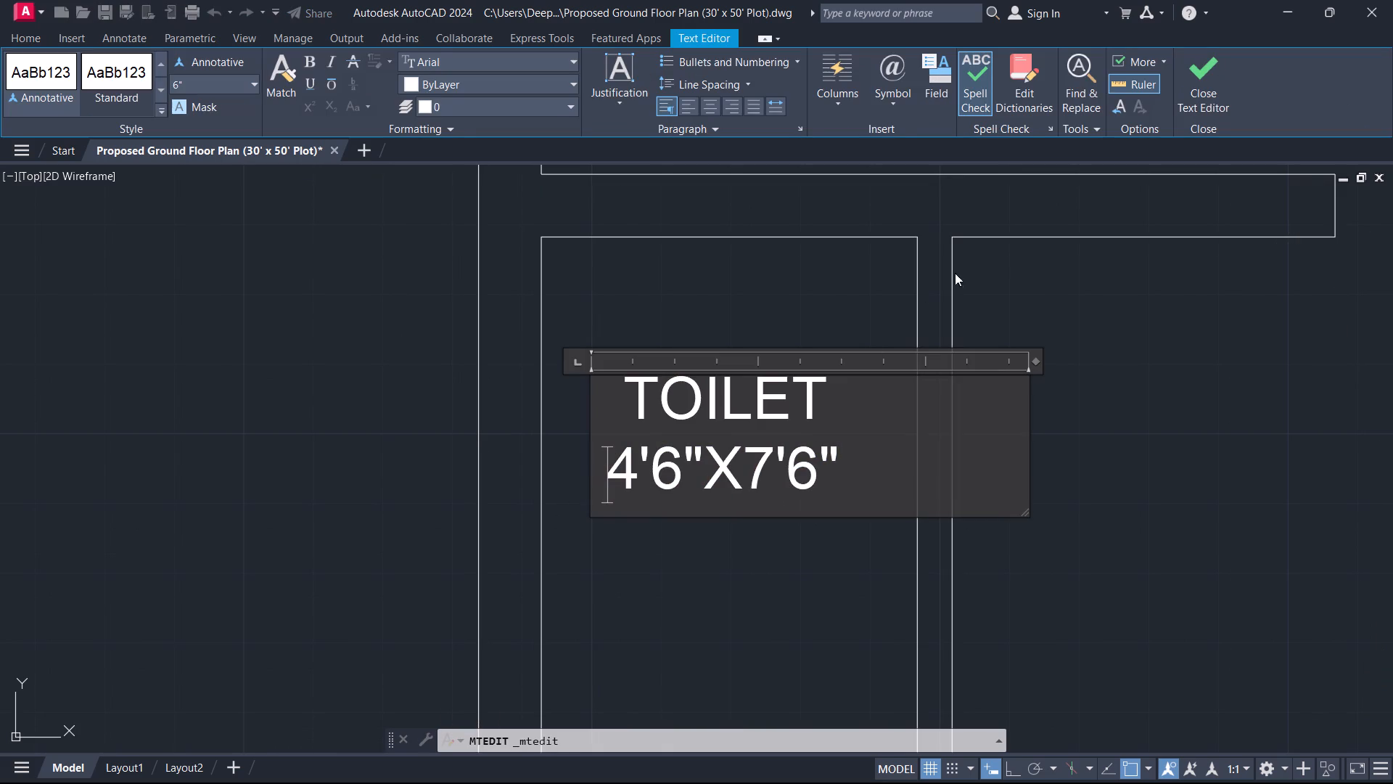
pyautogui.click(1190, 121)
pyautogui.click(1209, 101)
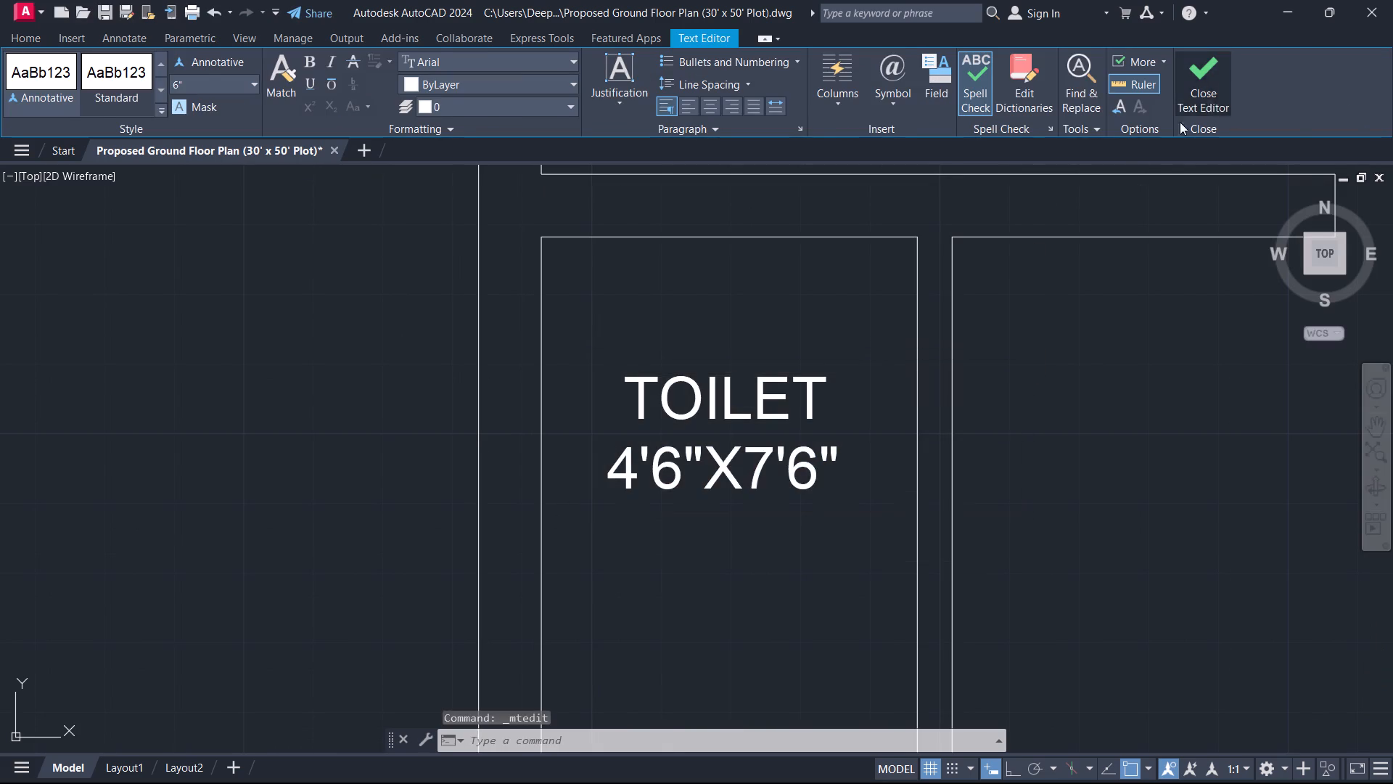
# Draw a 2" by 2.5" door jamb from the midpoint of the toilet's short south wall end, using three orthogonal lines.
pyautogui.scroll(-2, 891, 330)
pyautogui.moveTo(879, 332); pyautogui.dragTo(784, 332, button='middle')
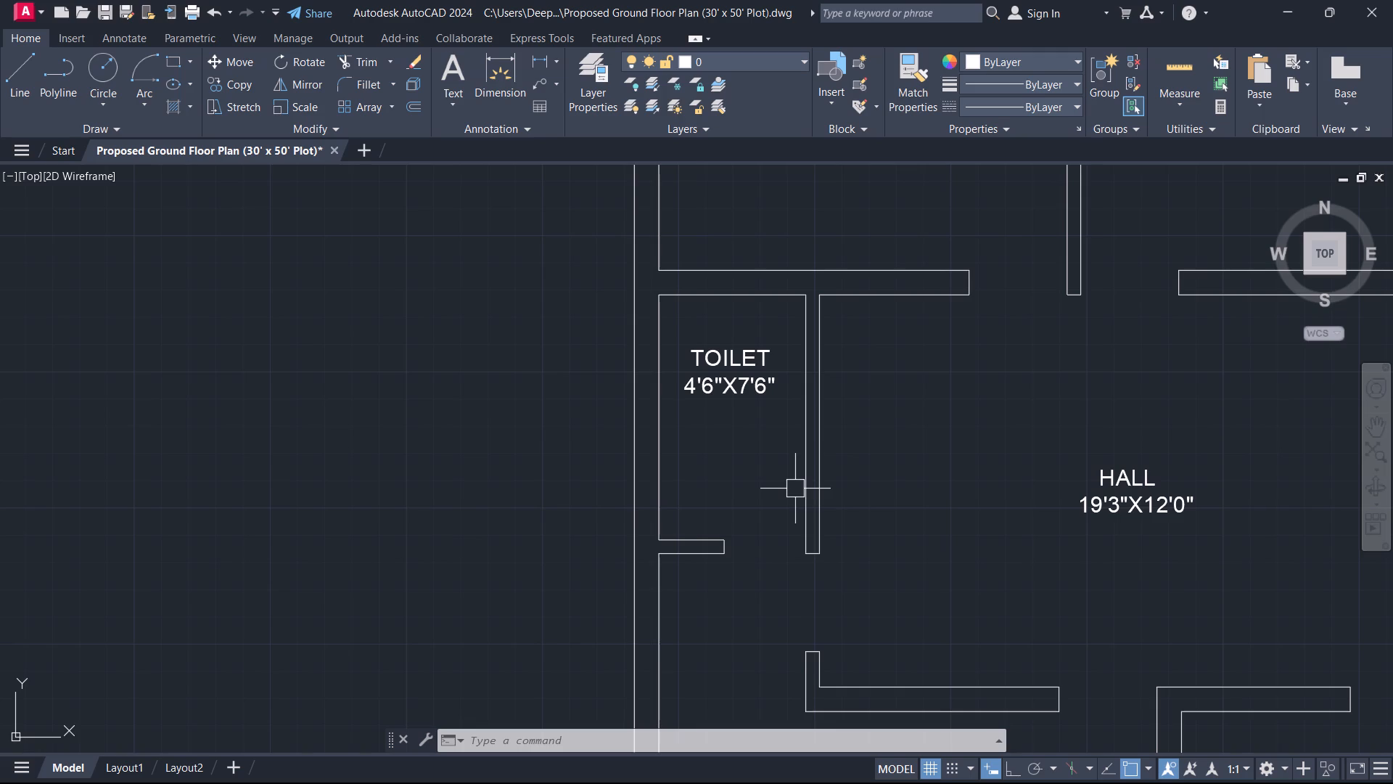
pyautogui.scroll(-1, 842, 427)
pyautogui.scroll(-1, 899, 460)
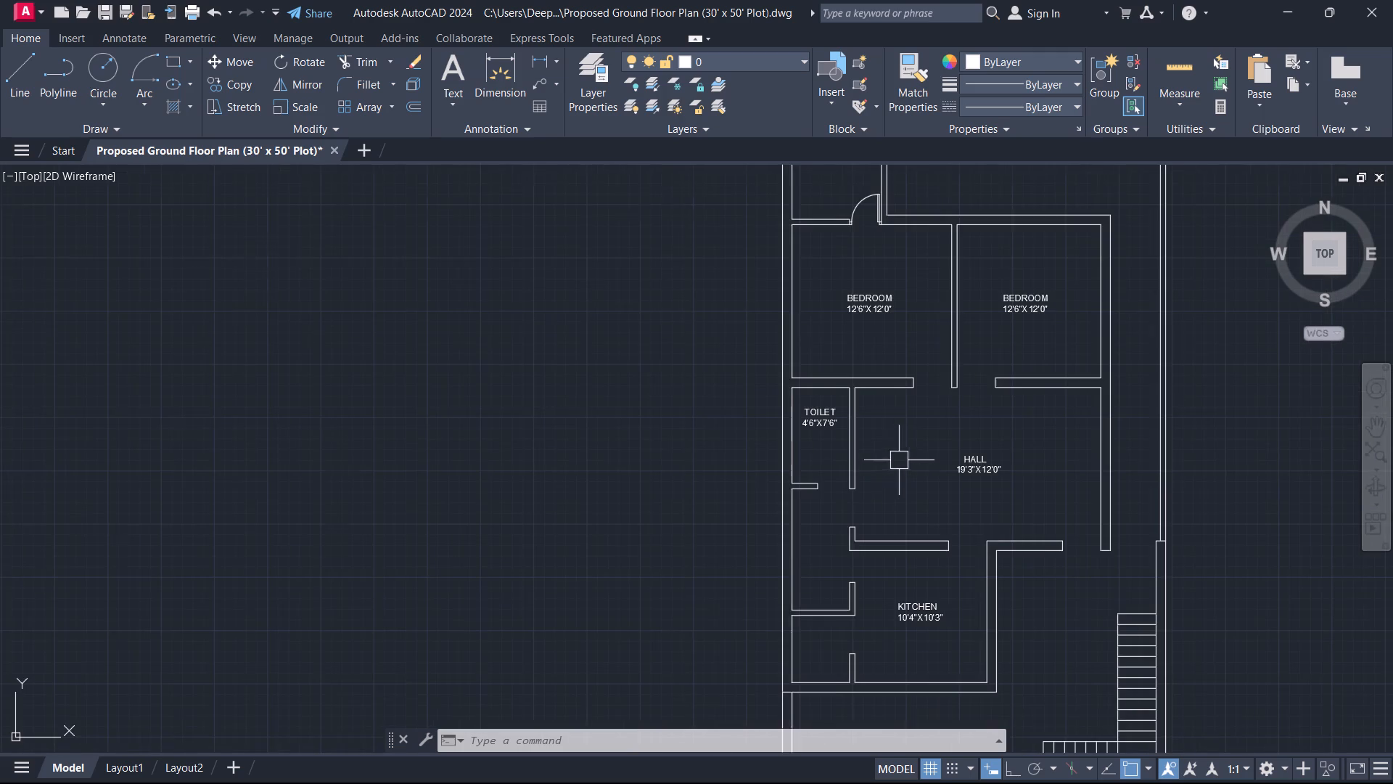
pyautogui.moveTo(851, 455); pyautogui.dragTo(847, 365, button='middle')
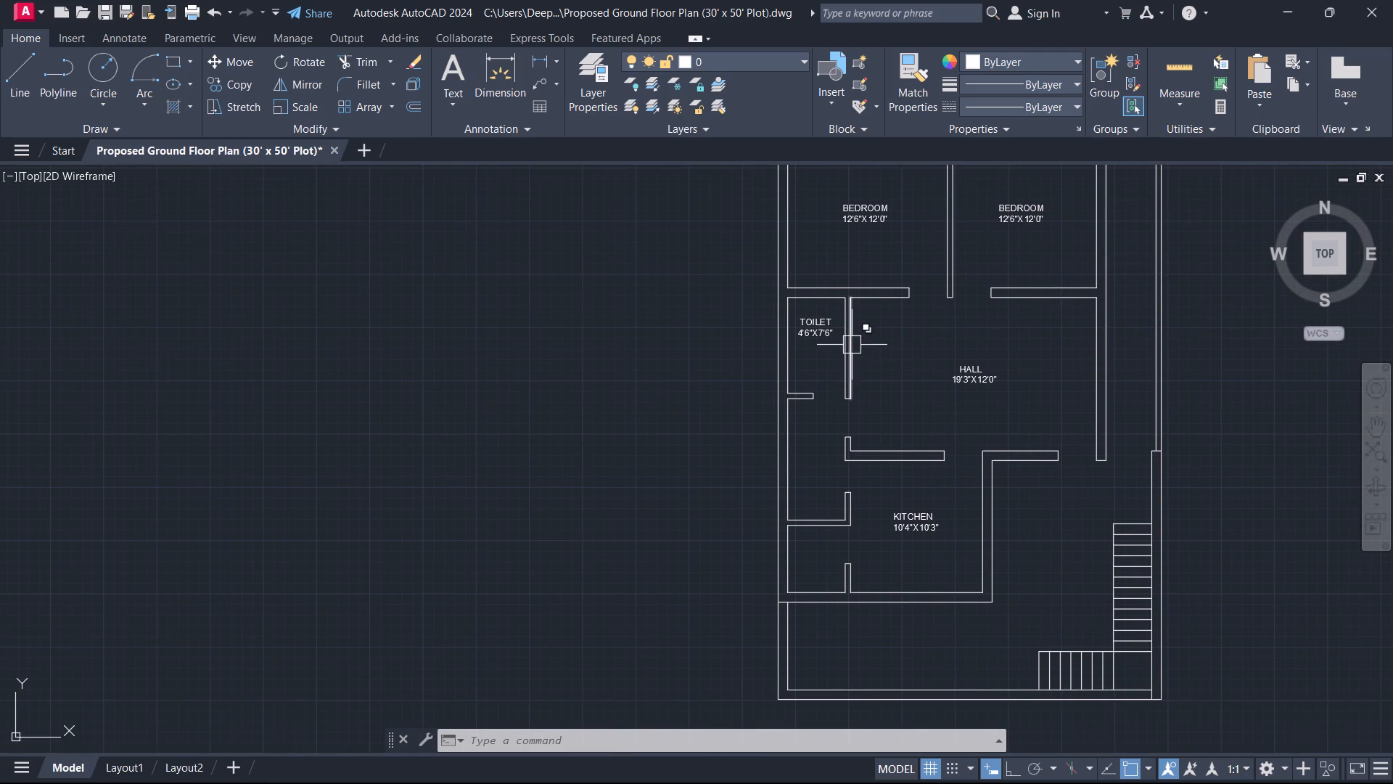
pyautogui.moveTo(867, 351); pyautogui.dragTo(890, 460, button='middle')
pyautogui.scroll(2, 881, 448)
pyautogui.moveTo(763, 474); pyautogui.dragTo(767, 482, button='middle')
pyautogui.scroll(-1, 763, 474)
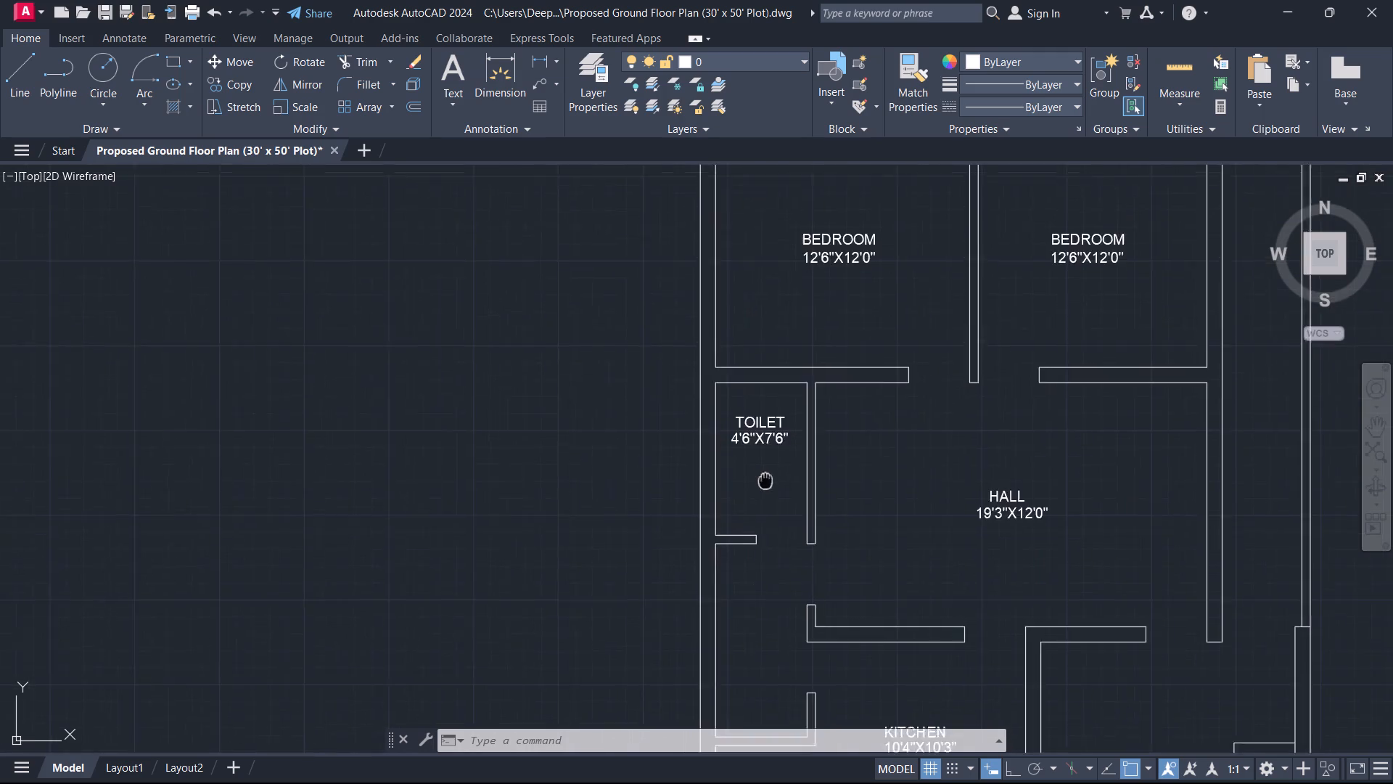
pyautogui.moveTo(767, 482); pyautogui.dragTo(823, 523, button='middle')
pyautogui.scroll(2, 863, 598)
pyautogui.moveTo(854, 599); pyautogui.dragTo(873, 610, button='middle')
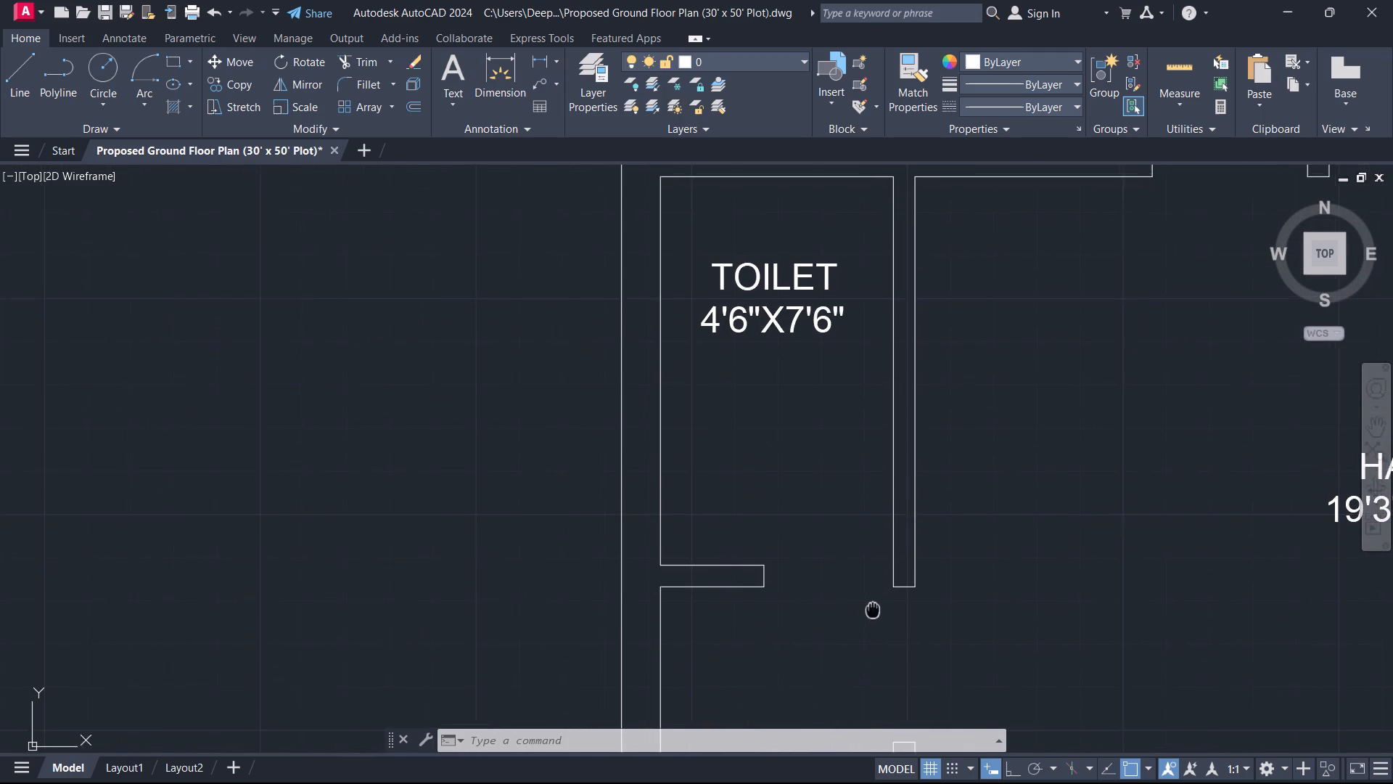
pyautogui.moveTo(873, 610); pyautogui.dragTo(878, 612, button='middle')
pyautogui.press('l')
pyautogui.press('space')
pyautogui.scroll(2, 823, 606)
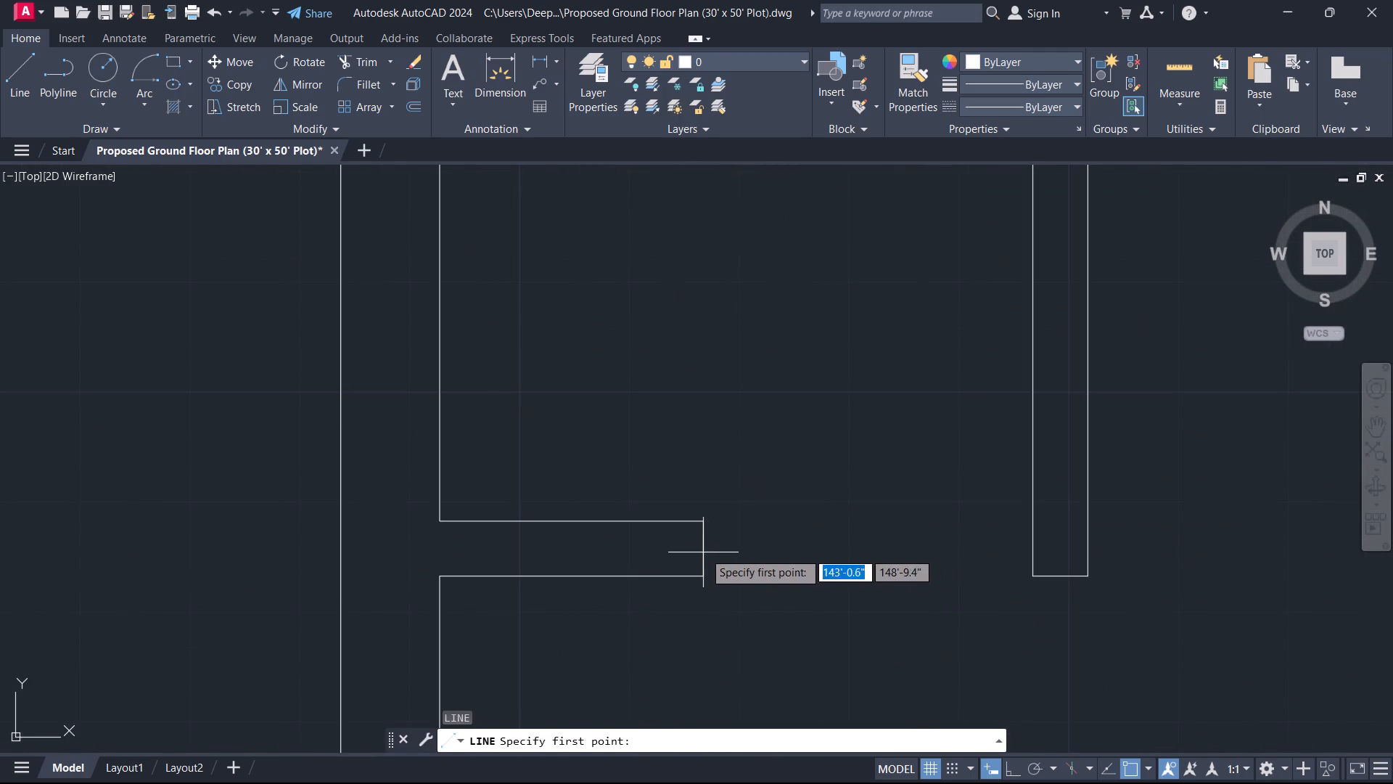
pyautogui.moveTo(704, 551); pyautogui.dragTo(712, 552)
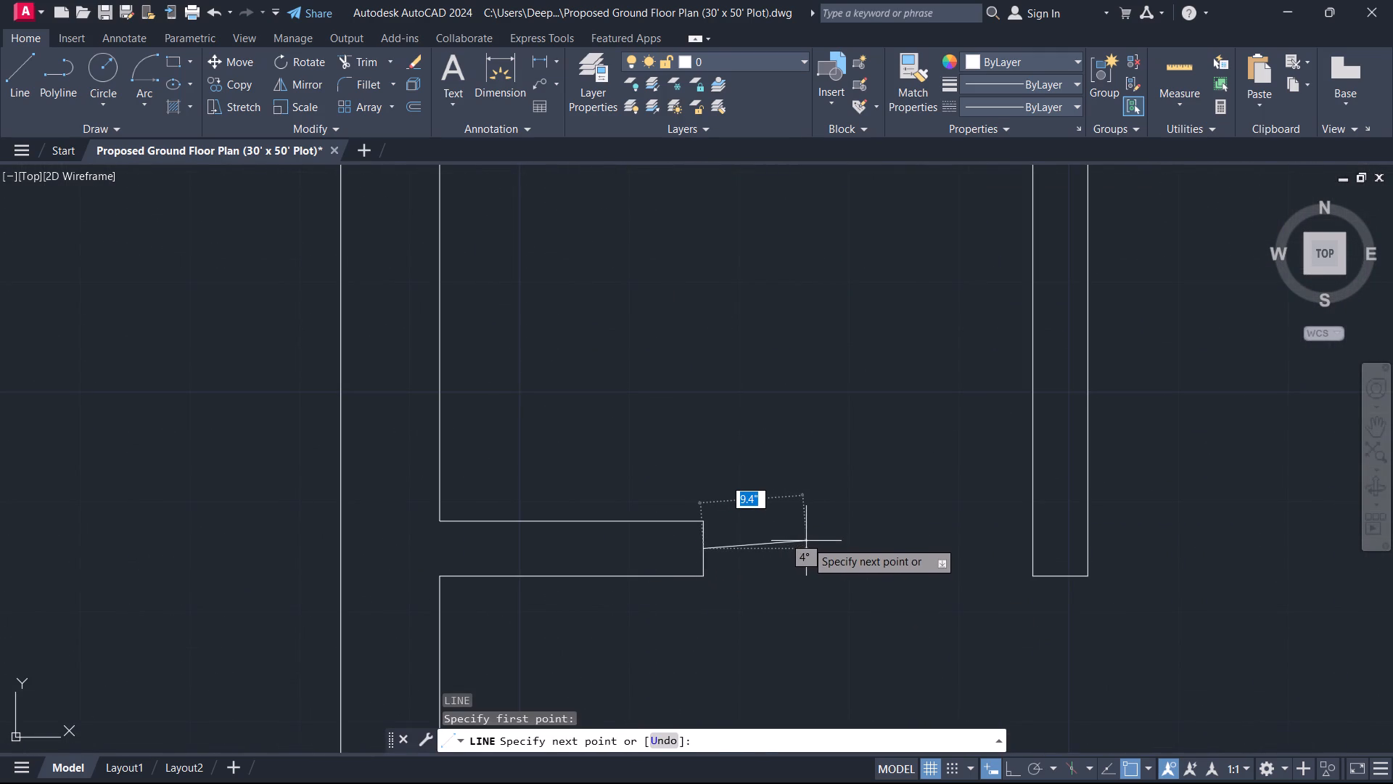
pyautogui.press('F8')
pyautogui.press('2')
pyautogui.press('Return')
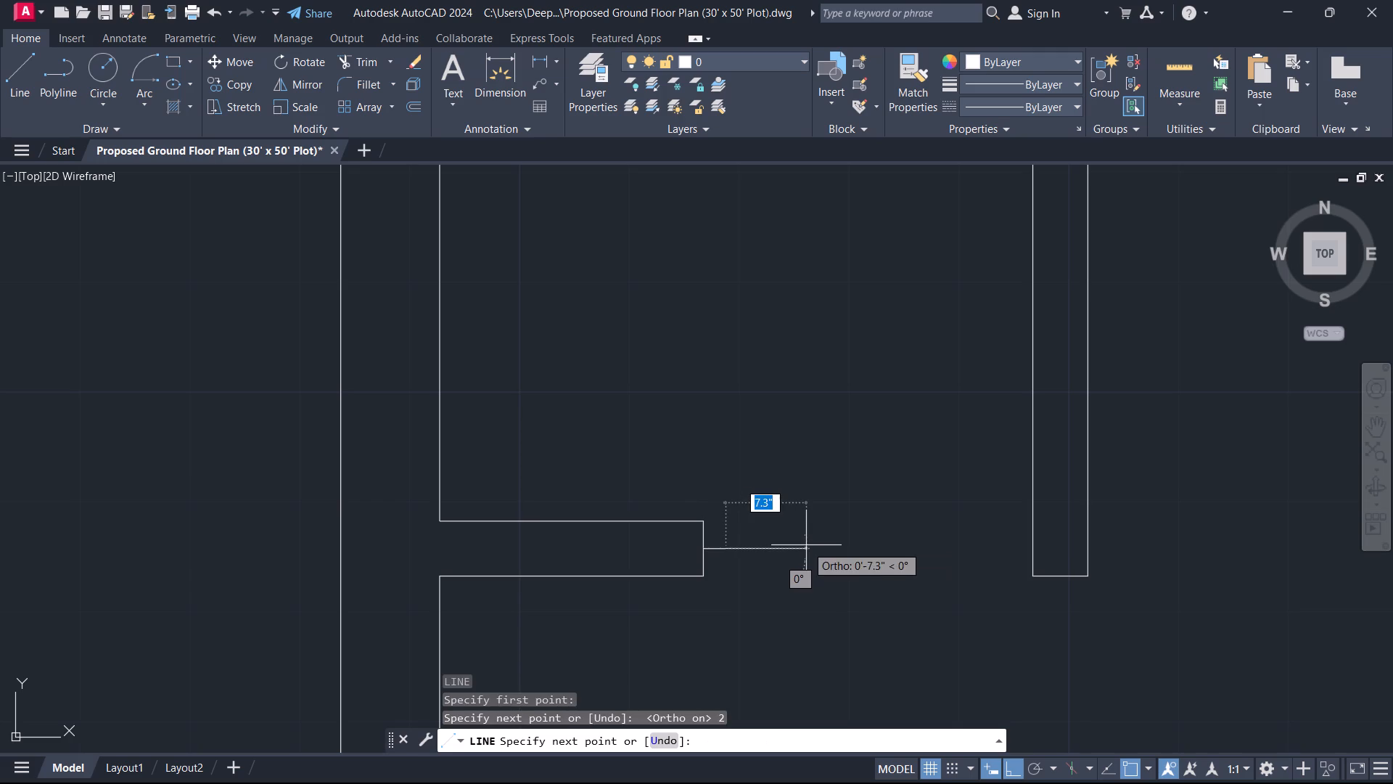
pyautogui.write('2.5')
pyautogui.press('Return')
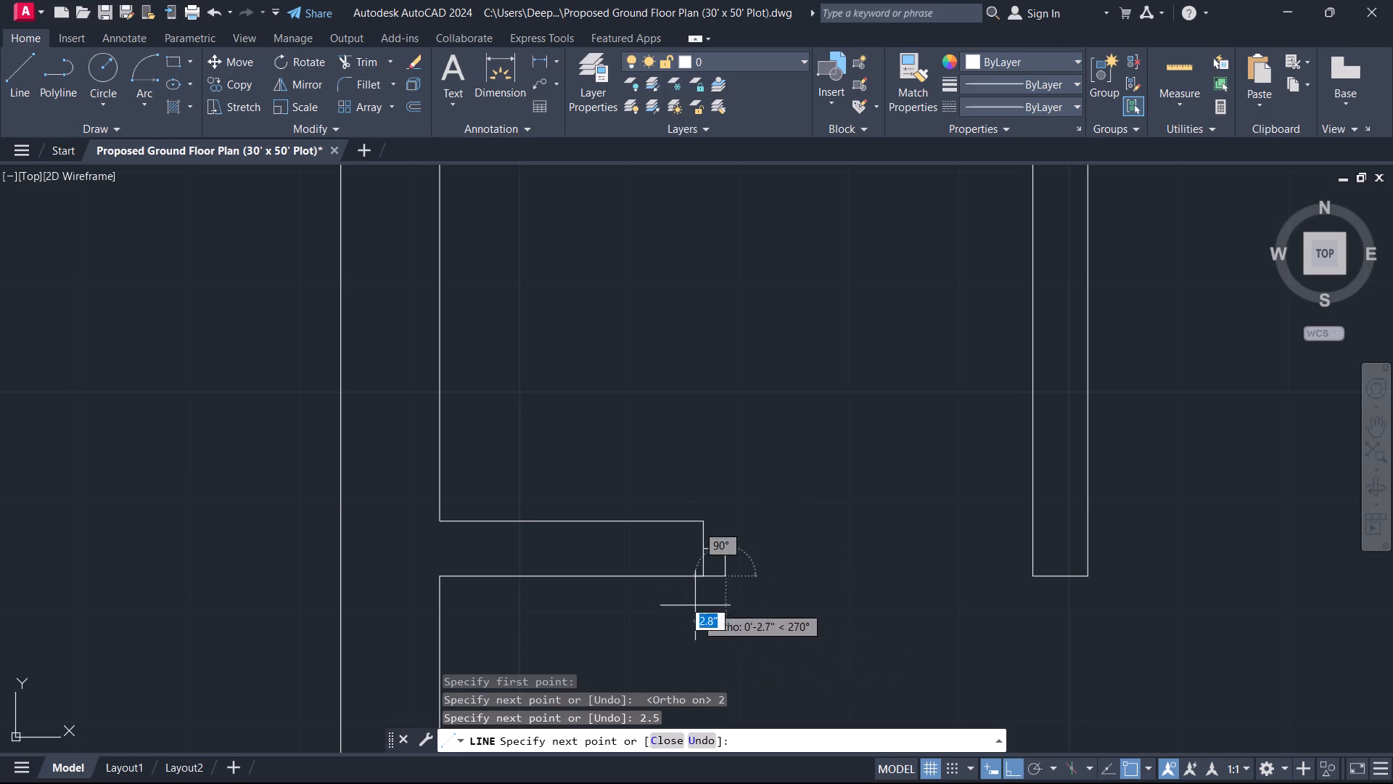
pyautogui.press('2')
pyautogui.press('Return')
pyautogui.press('Escape')
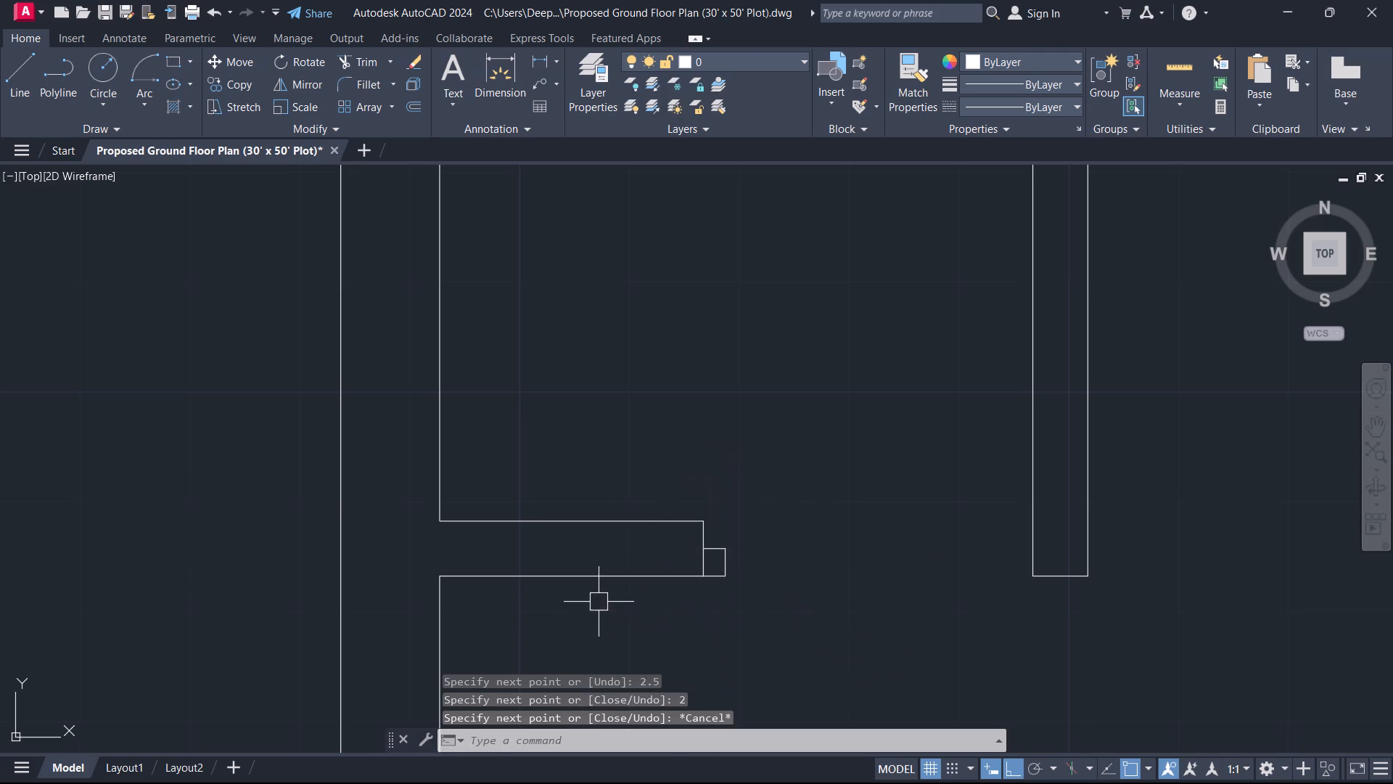
# Copy the three jamb lines across the toilet door opening onto the south end of the toilet's east wall.
pyautogui.scroll(2, 599, 600)
pyautogui.moveTo(955, 554); pyautogui.dragTo(948, 531)
pyautogui.click(866, 396)
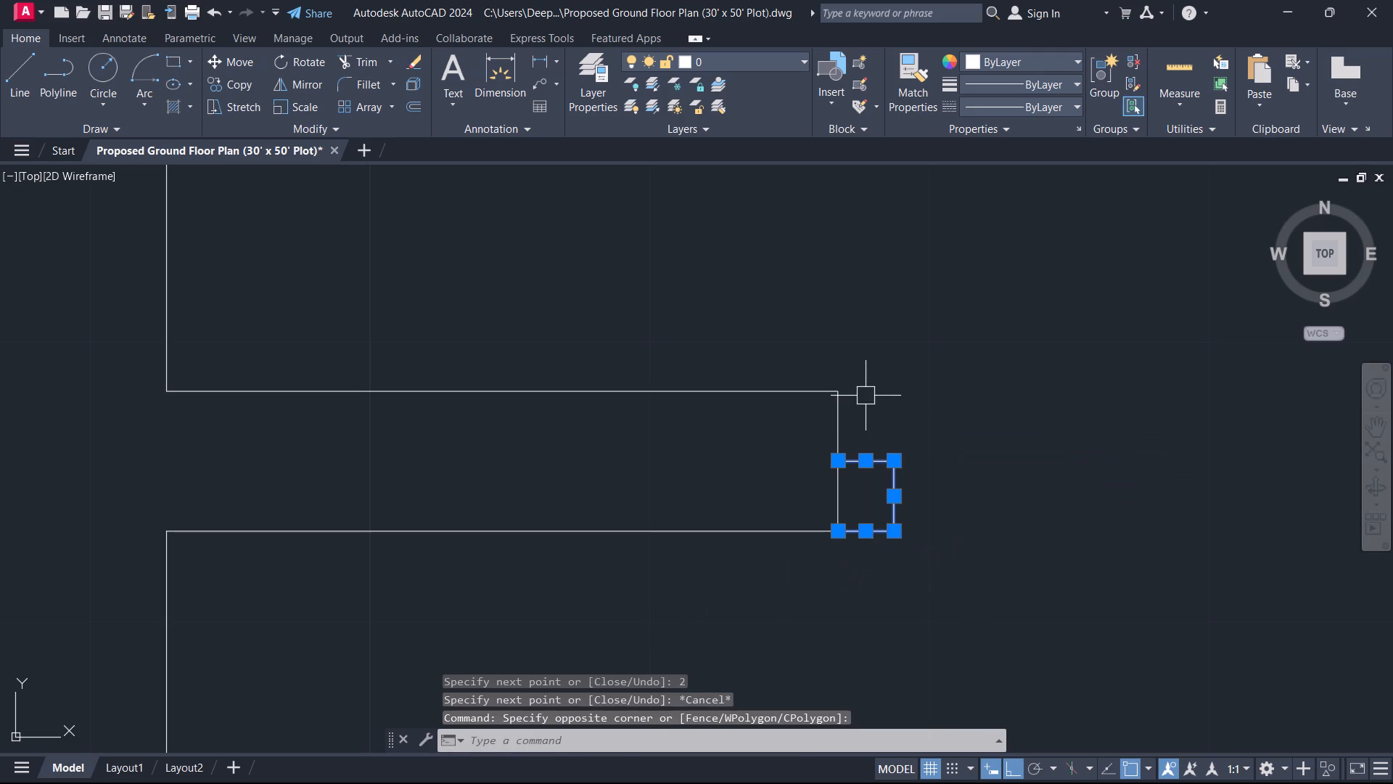
pyautogui.write('CO')
pyautogui.press('space')
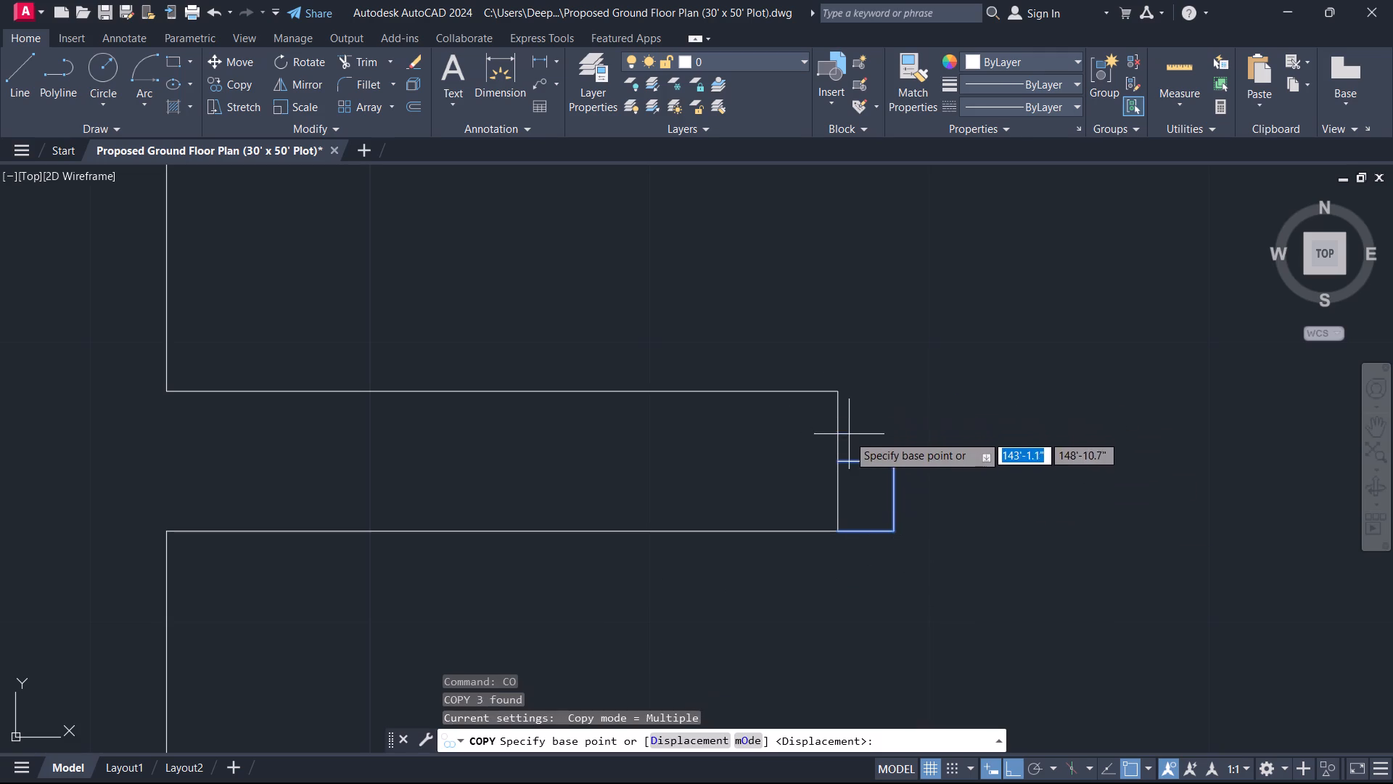
pyautogui.click(844, 459)
pyautogui.scroll(-1, 908, 478)
pyautogui.moveTo(908, 478); pyautogui.dragTo(157, 538, button='middle')
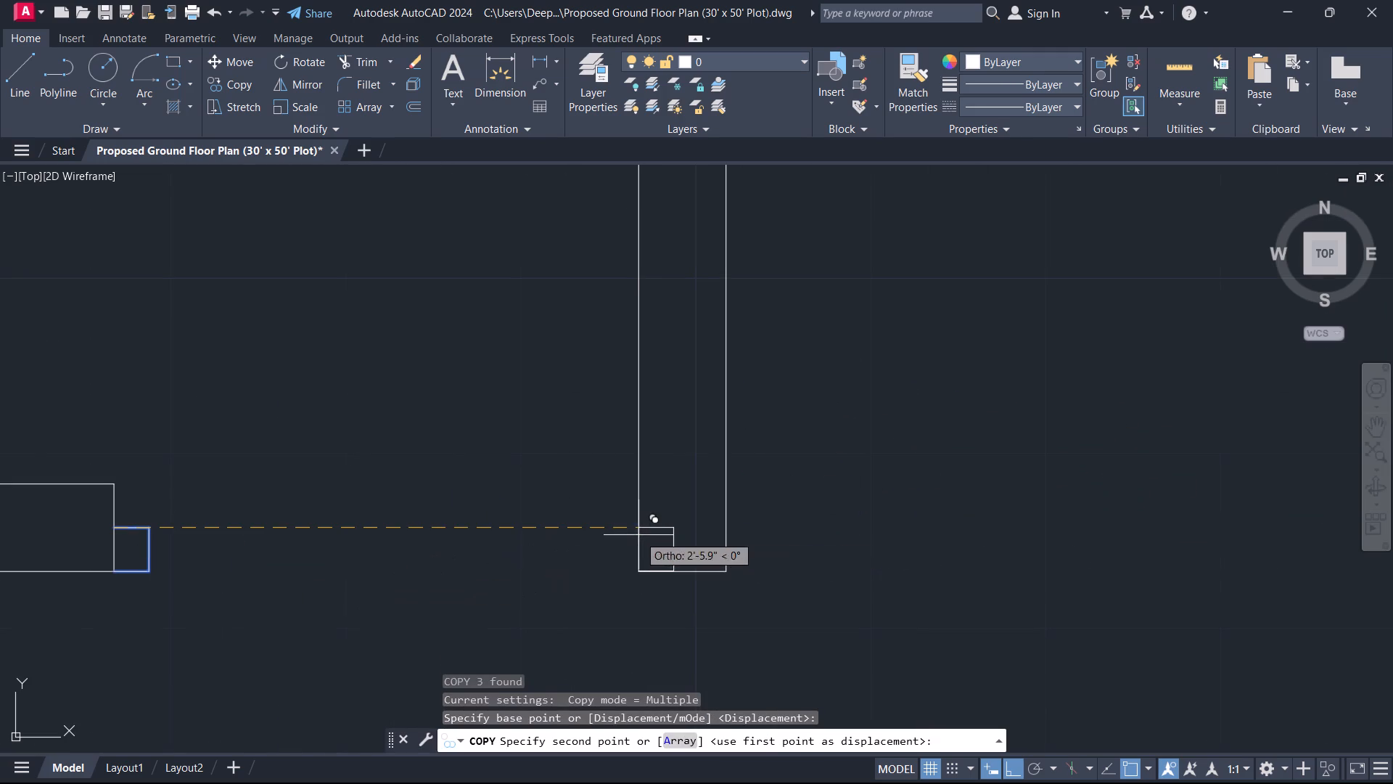
pyautogui.click(638, 531)
pyautogui.press('Escape')
# Mirror the copied jamb about the west face of the toilet's east wall, erasing the source lines so it faces into the opening.
pyautogui.moveTo(579, 509); pyautogui.dragTo(588, 510)
pyautogui.click(711, 607)
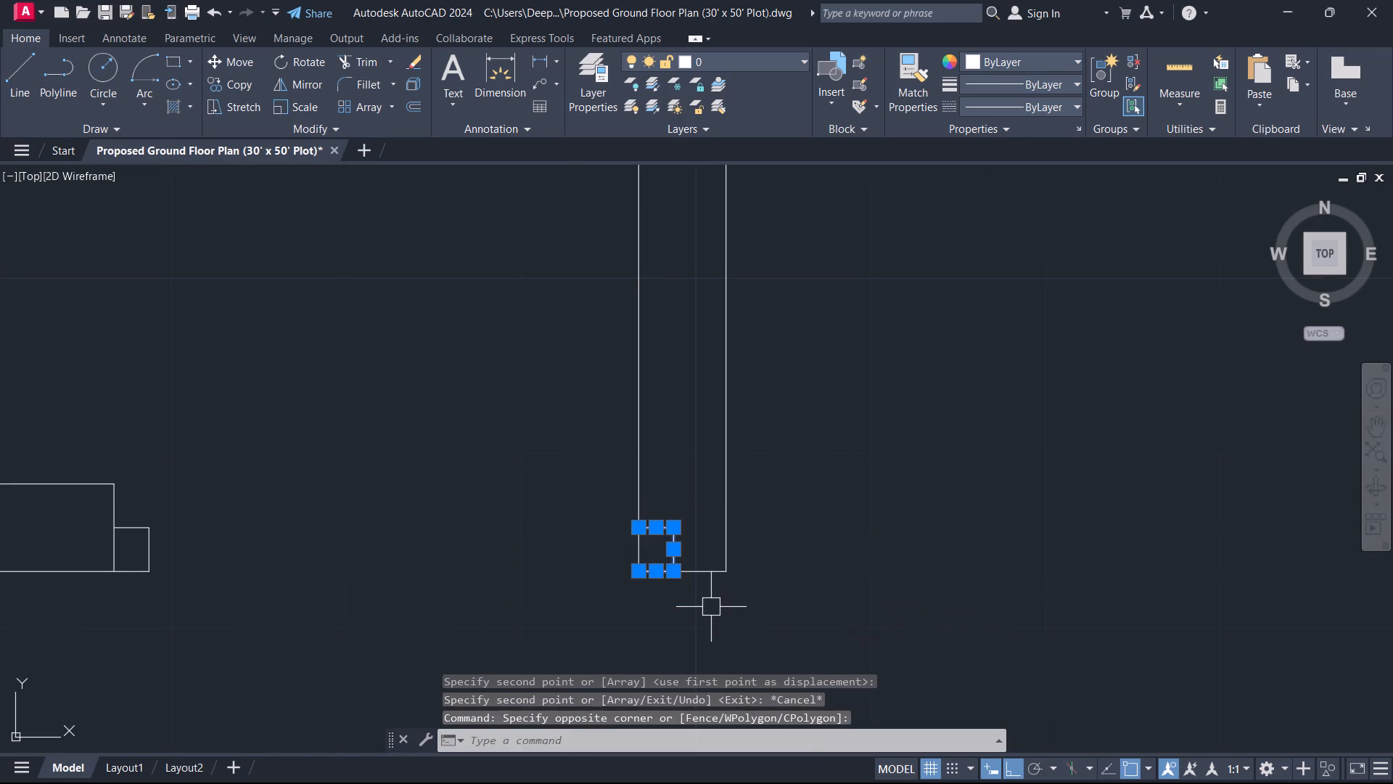
pyautogui.press('m')
pyautogui.press('i')
pyautogui.press('space')
pyautogui.click(639, 494)
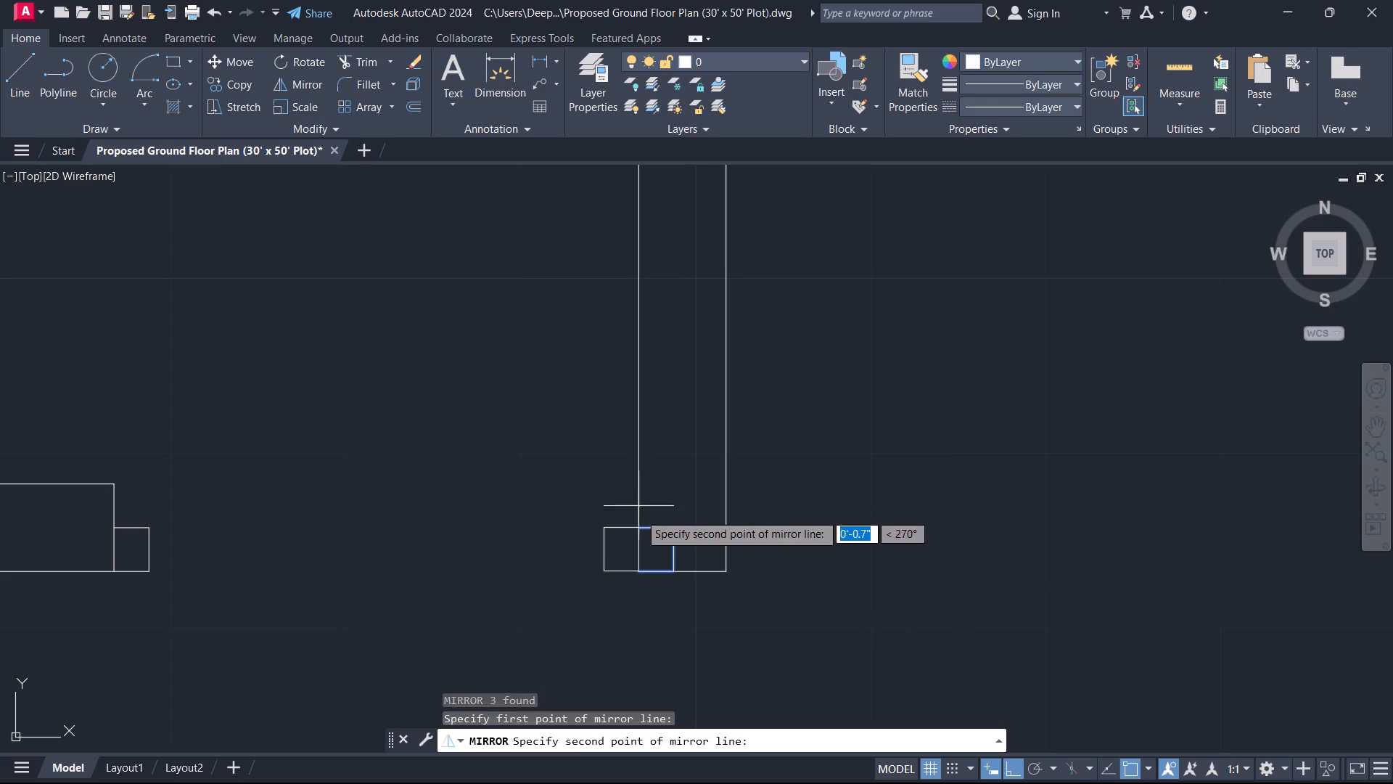
pyautogui.click(641, 553)
pyautogui.moveTo(675, 594); pyautogui.dragTo(641, 553)
pyautogui.press('Escape')
# Draw a 2'-2" line across the toilet door opening between the upper inner corners of the two jambs.
pyautogui.scroll(-2, 620, 539)
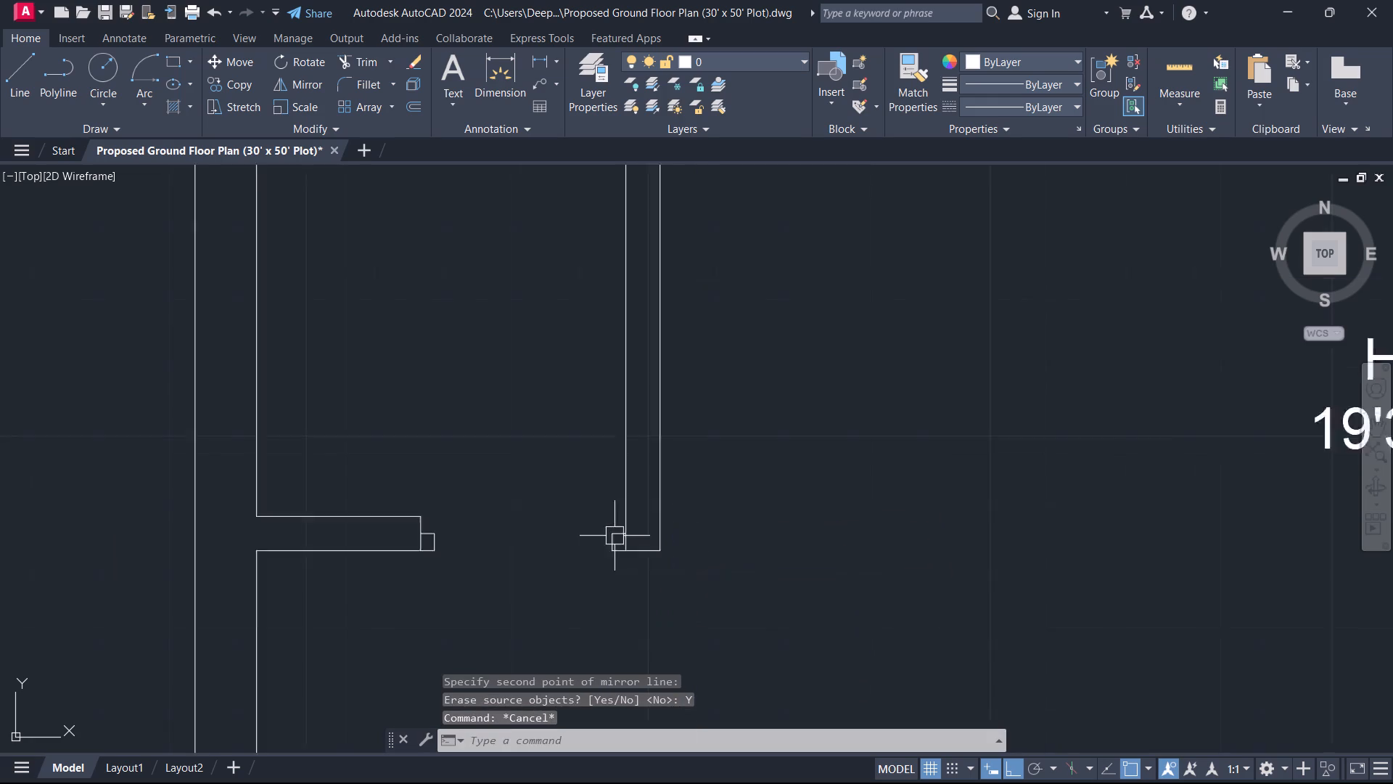
pyautogui.scroll(-1, 615, 536)
pyautogui.moveTo(615, 536); pyautogui.dragTo(770, 537, button='middle')
pyautogui.press('l')
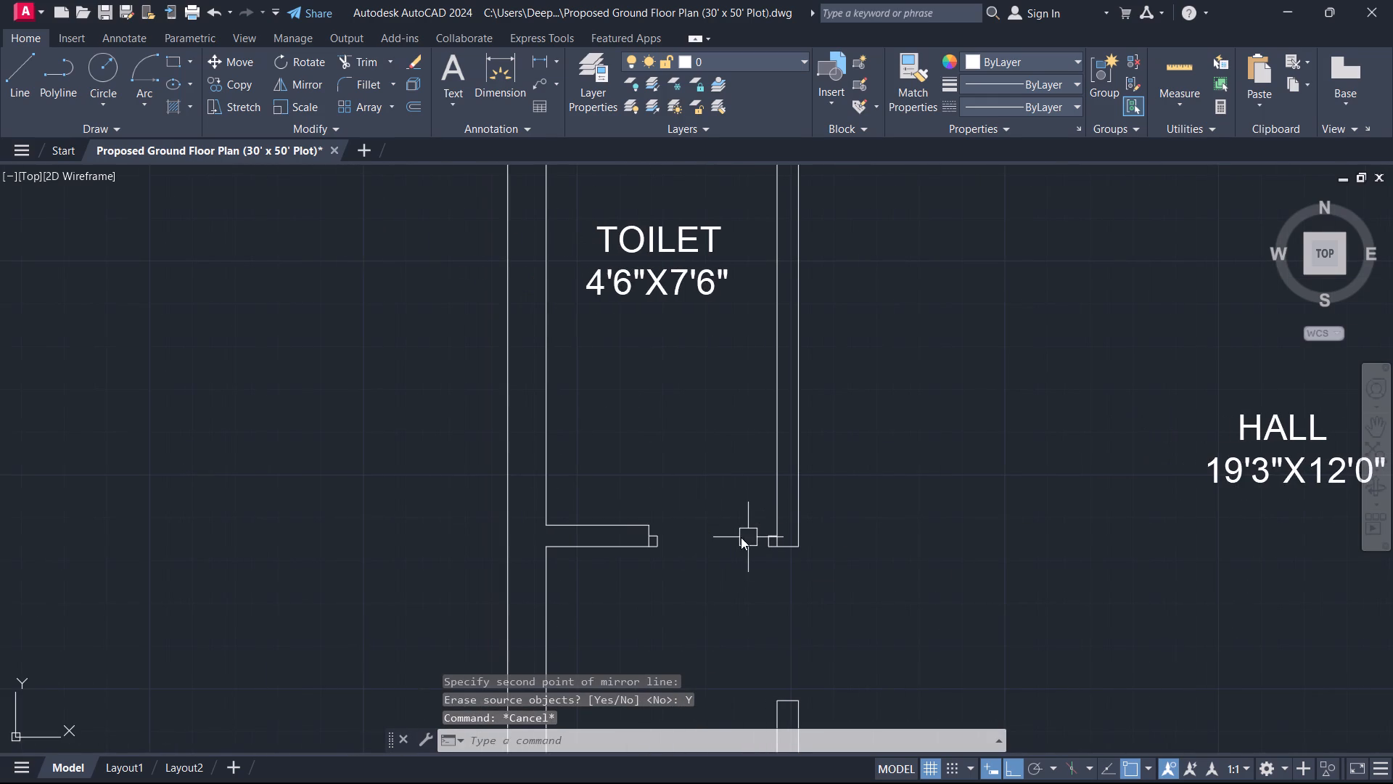
pyautogui.press('space')
pyautogui.scroll(3, 741, 537)
pyautogui.click(784, 534)
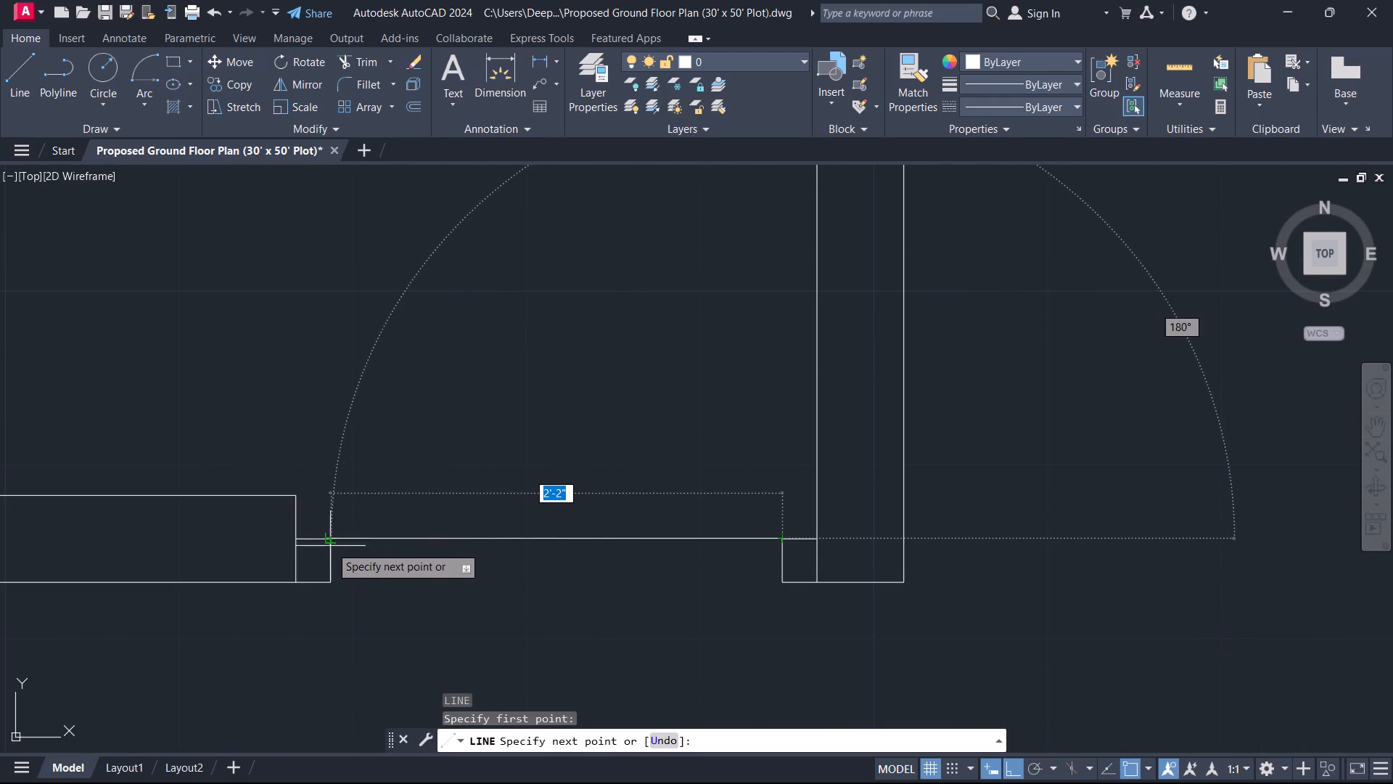
pyautogui.click(330, 538)
pyautogui.press('Escape')
# Offset the line across the toilet door opening 1.5" to the south to give the door leaf its thickness.
pyautogui.write('O')
pyautogui.press('space')
pyautogui.press('1')
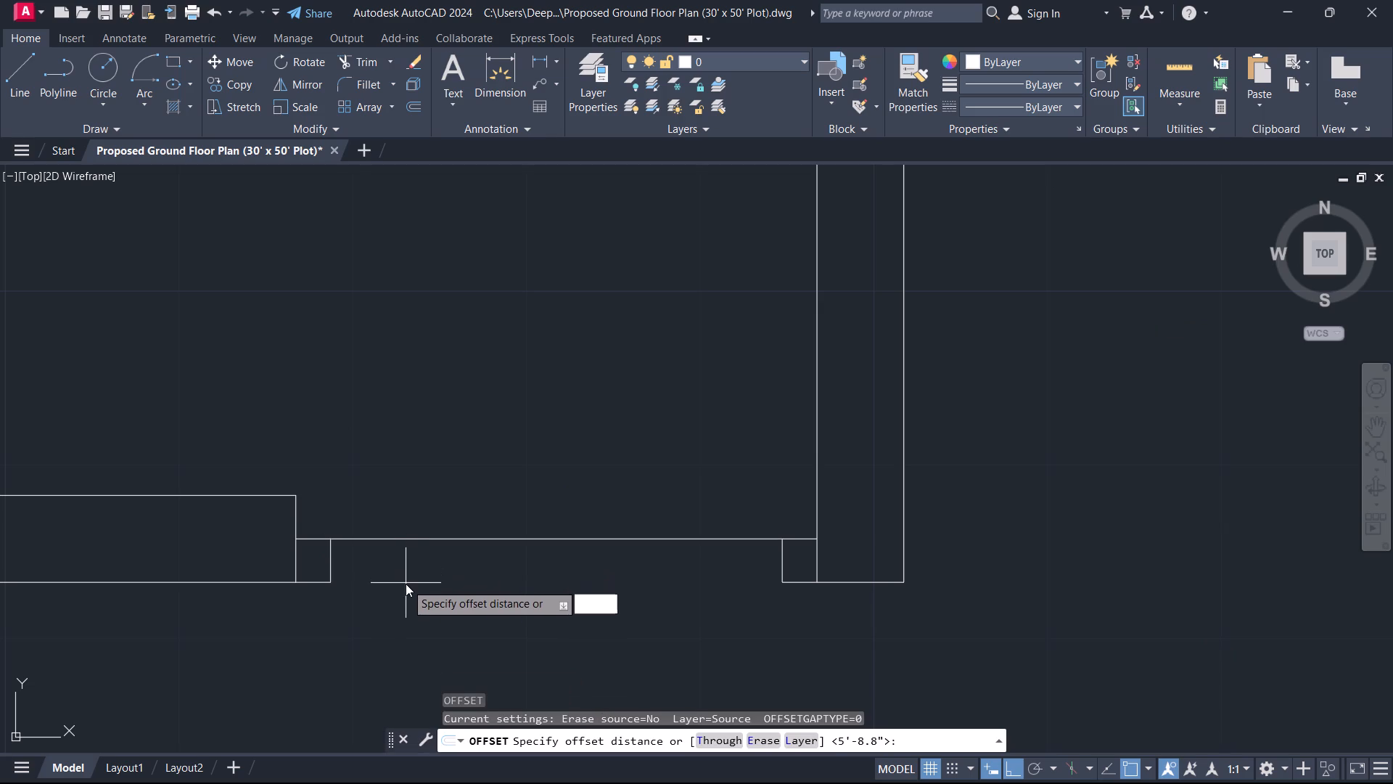
pyautogui.press('.')
pyautogui.press('5')
pyautogui.press('Return')
pyautogui.click(454, 542)
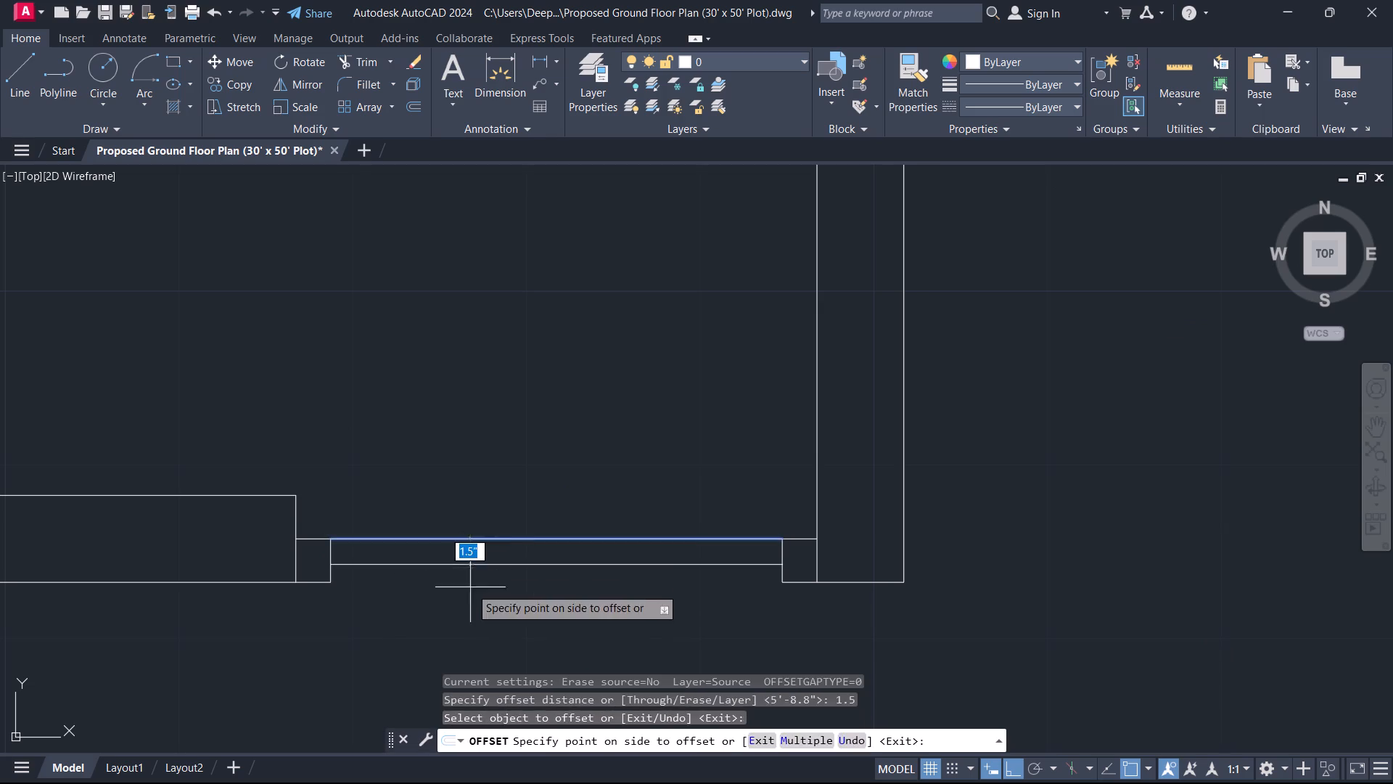
pyautogui.click(470, 589)
pyautogui.press('Escape')
# Rotate the two door leaf lines about the east jamb's upper inner corner so the leaf stands vertically inside the toilet.
pyautogui.moveTo(486, 605); pyautogui.dragTo(477, 590)
pyautogui.click(437, 513)
pyautogui.press('r')
pyautogui.write('O')
pyautogui.press('space')
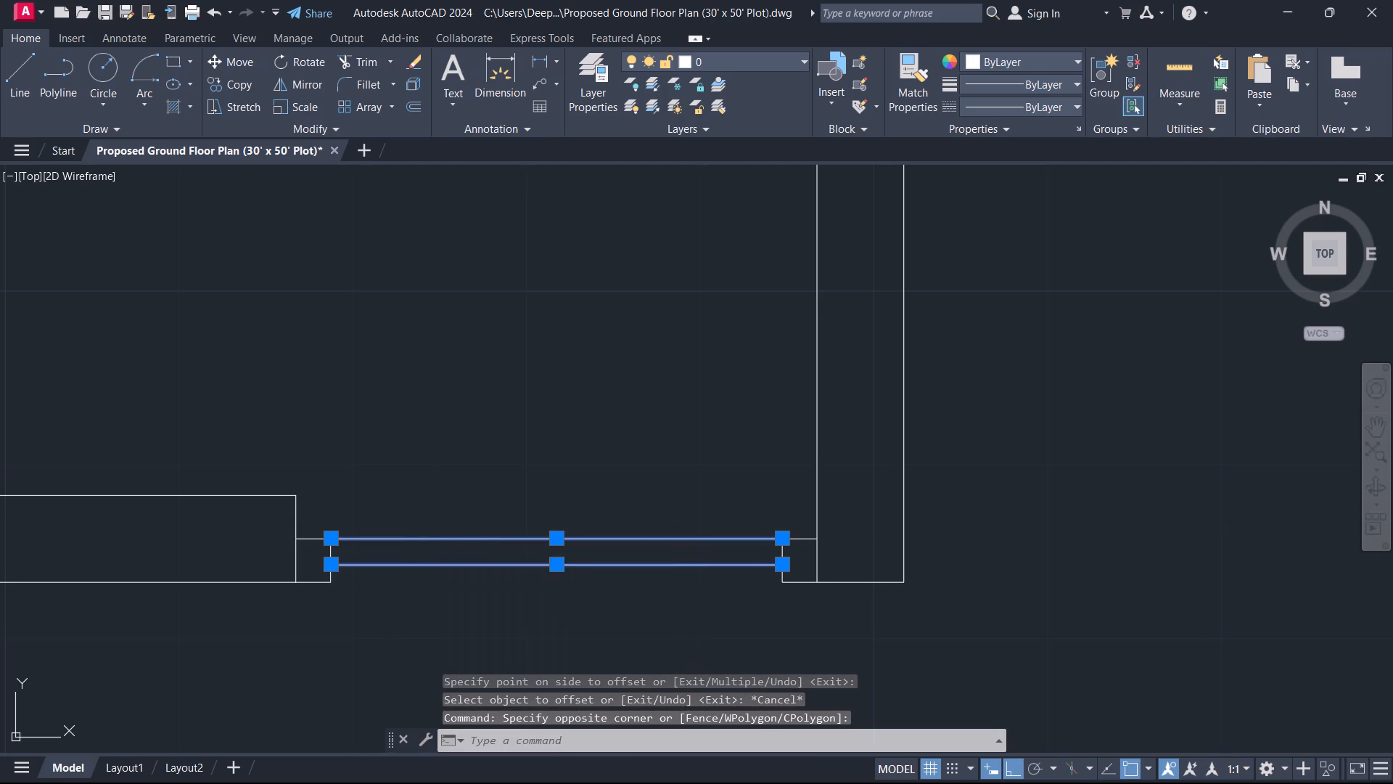
pyautogui.click(777, 542)
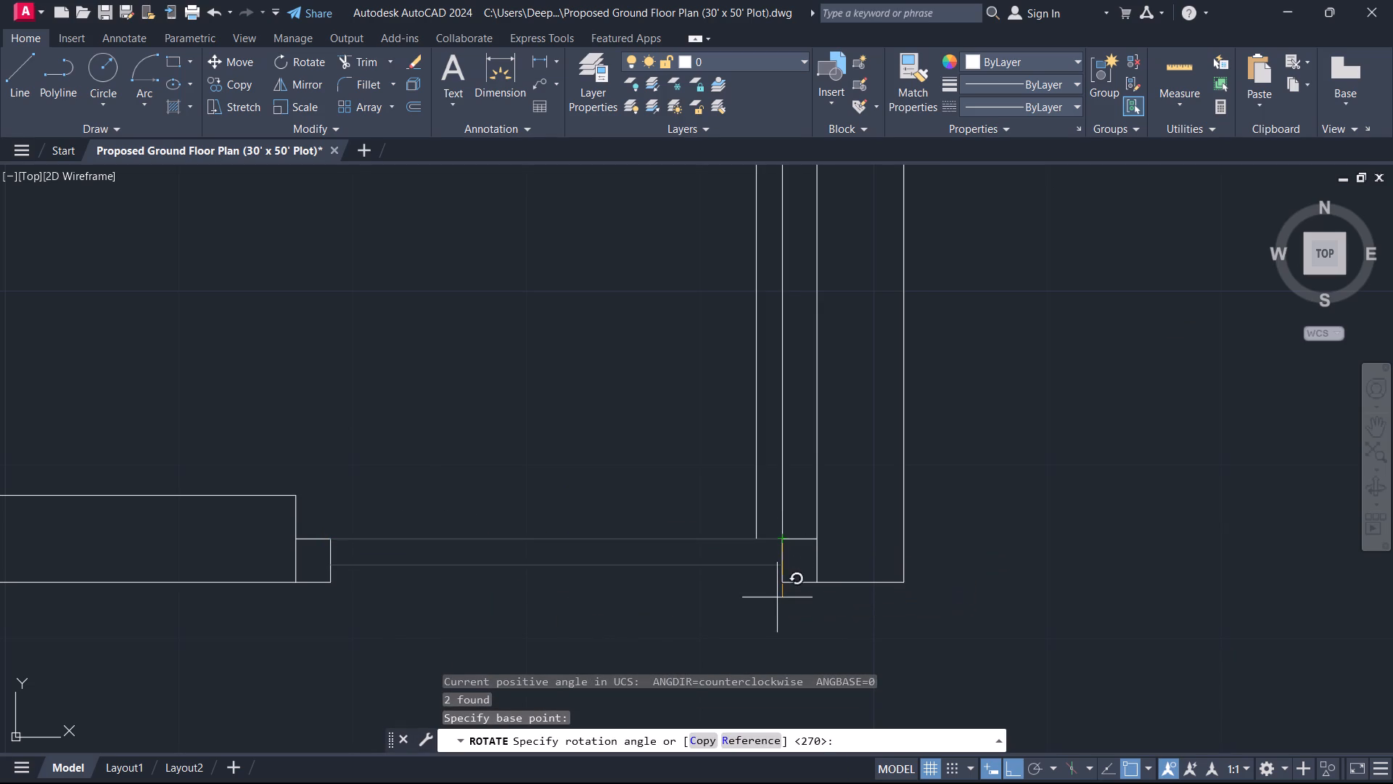
pyautogui.click(777, 617)
pyautogui.press('Escape')
# Draw the toilet door's swing arc from the leaf's top end to the west jamb, centred on the hinge corner.
pyautogui.scroll(-2, 771, 561)
pyautogui.moveTo(771, 561); pyautogui.dragTo(801, 617, button='middle')
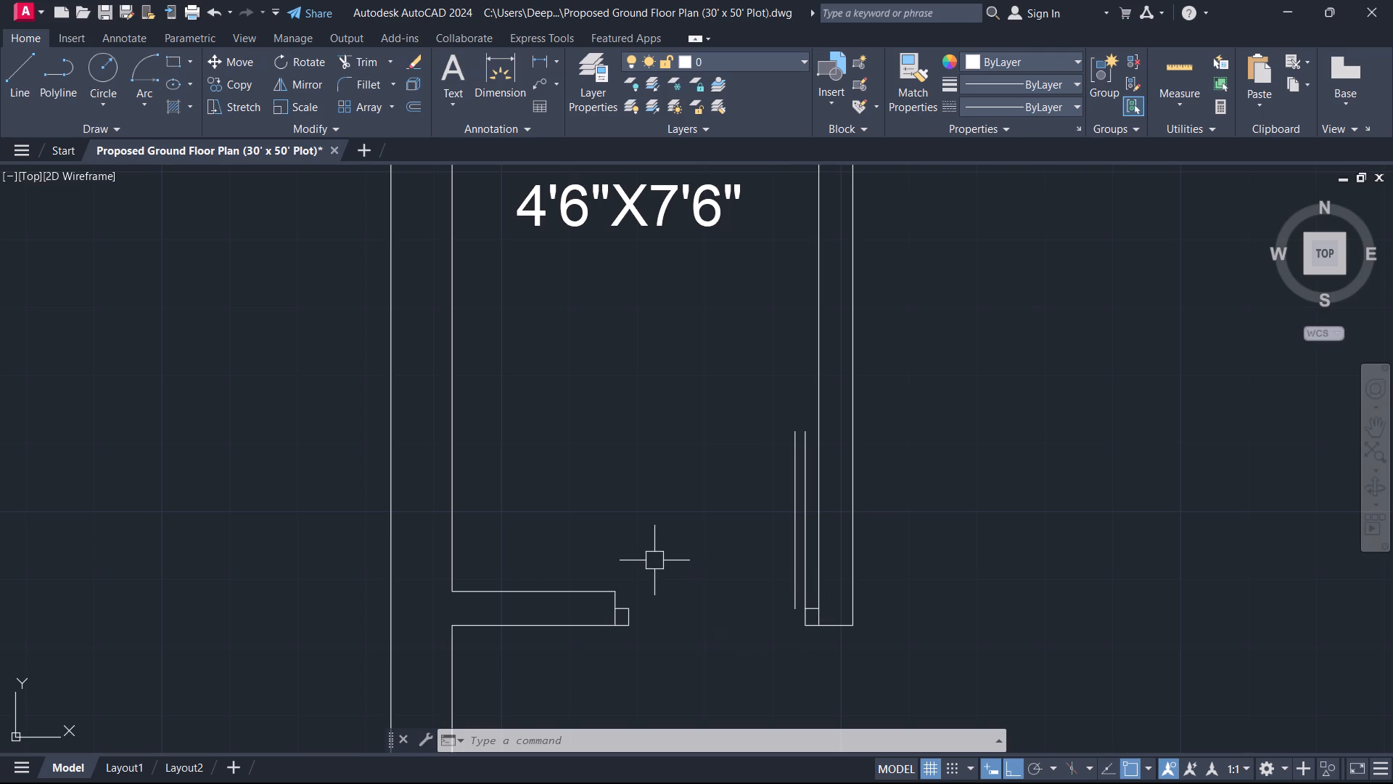
pyautogui.click(140, 62)
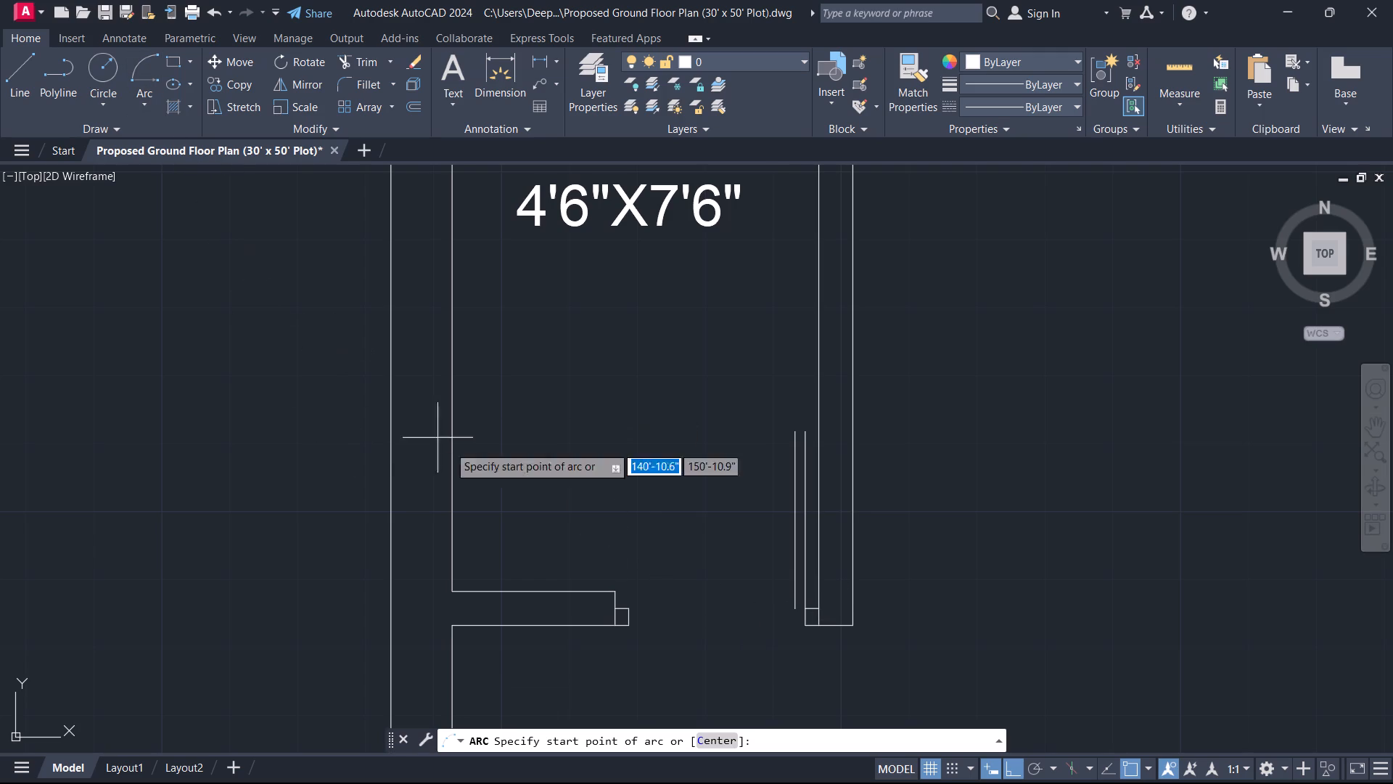
pyautogui.scroll(1, 677, 628)
pyautogui.click(879, 320)
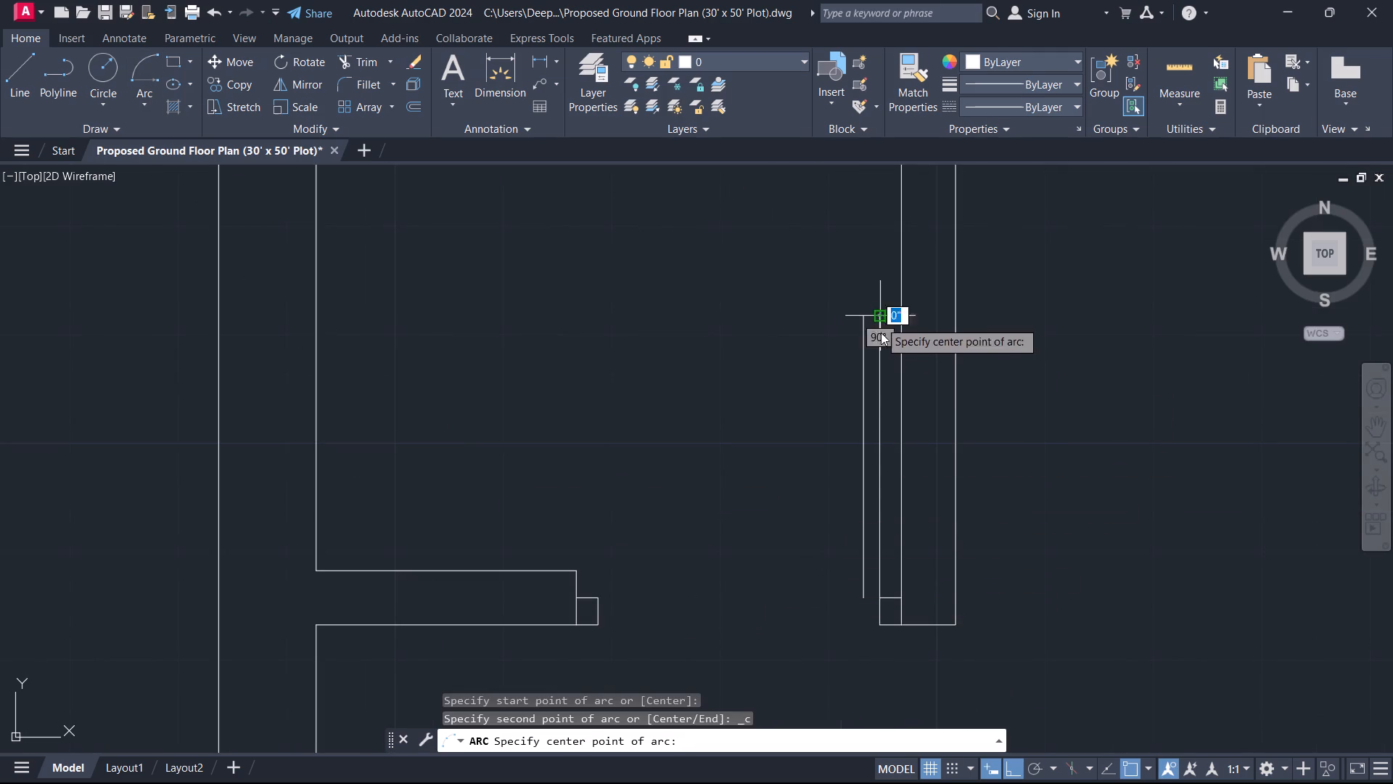
pyautogui.click(883, 601)
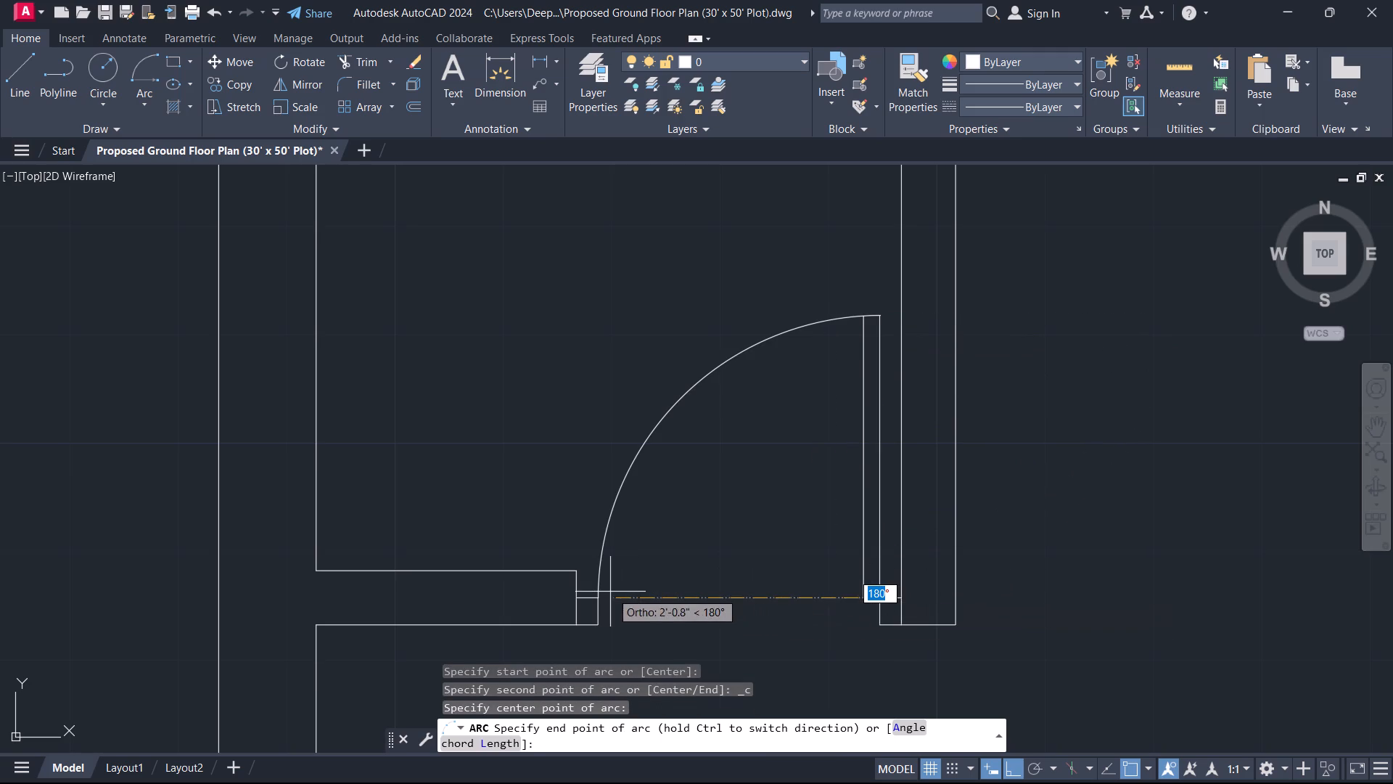
pyautogui.click(596, 598)
pyautogui.press('`')
pyautogui.press('Escape')
# Trim the part of the door leaf's inner line that extends beyond the swing arc.
pyautogui.scroll(3, 874, 301)
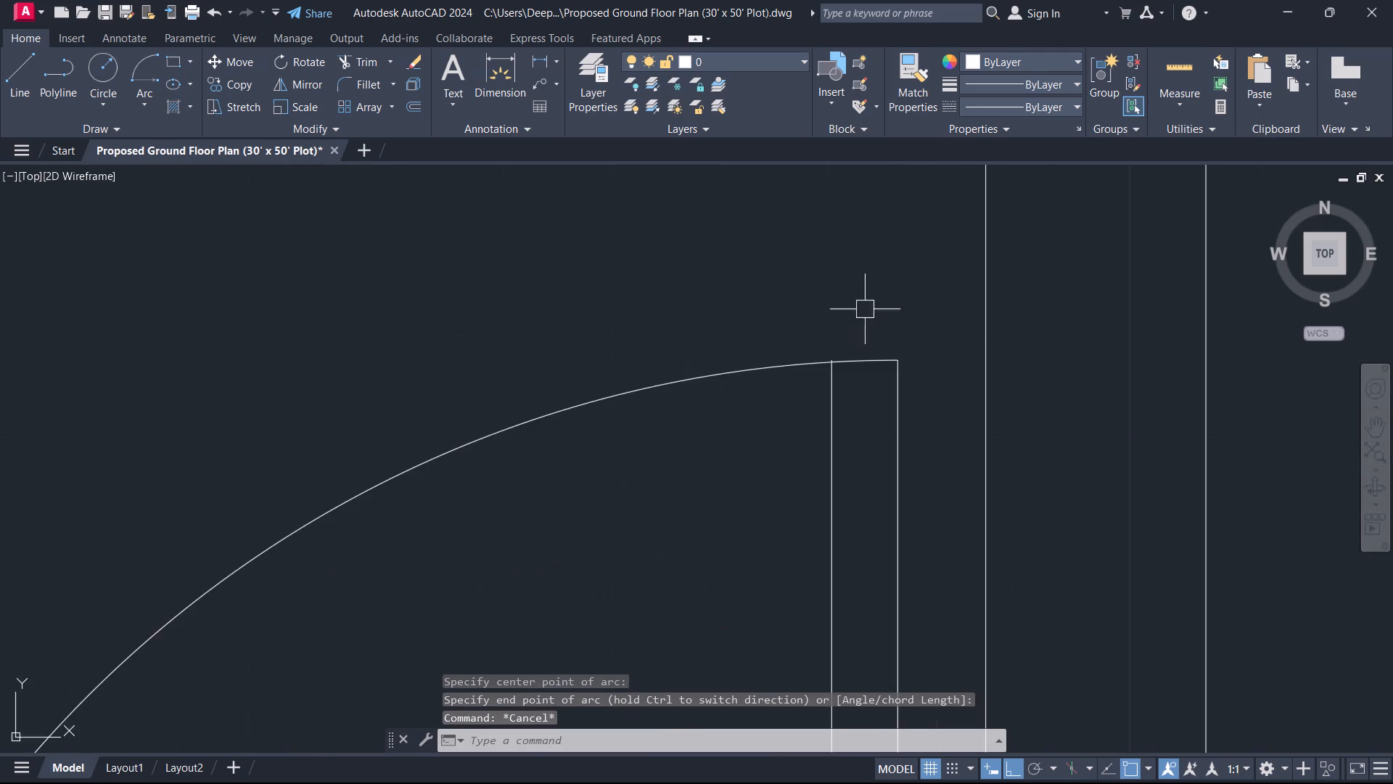
pyautogui.scroll(3, 865, 310)
pyautogui.scroll(3, 813, 420)
pyautogui.write('TR')
pyautogui.press('space')
pyautogui.scroll(3, 750, 491)
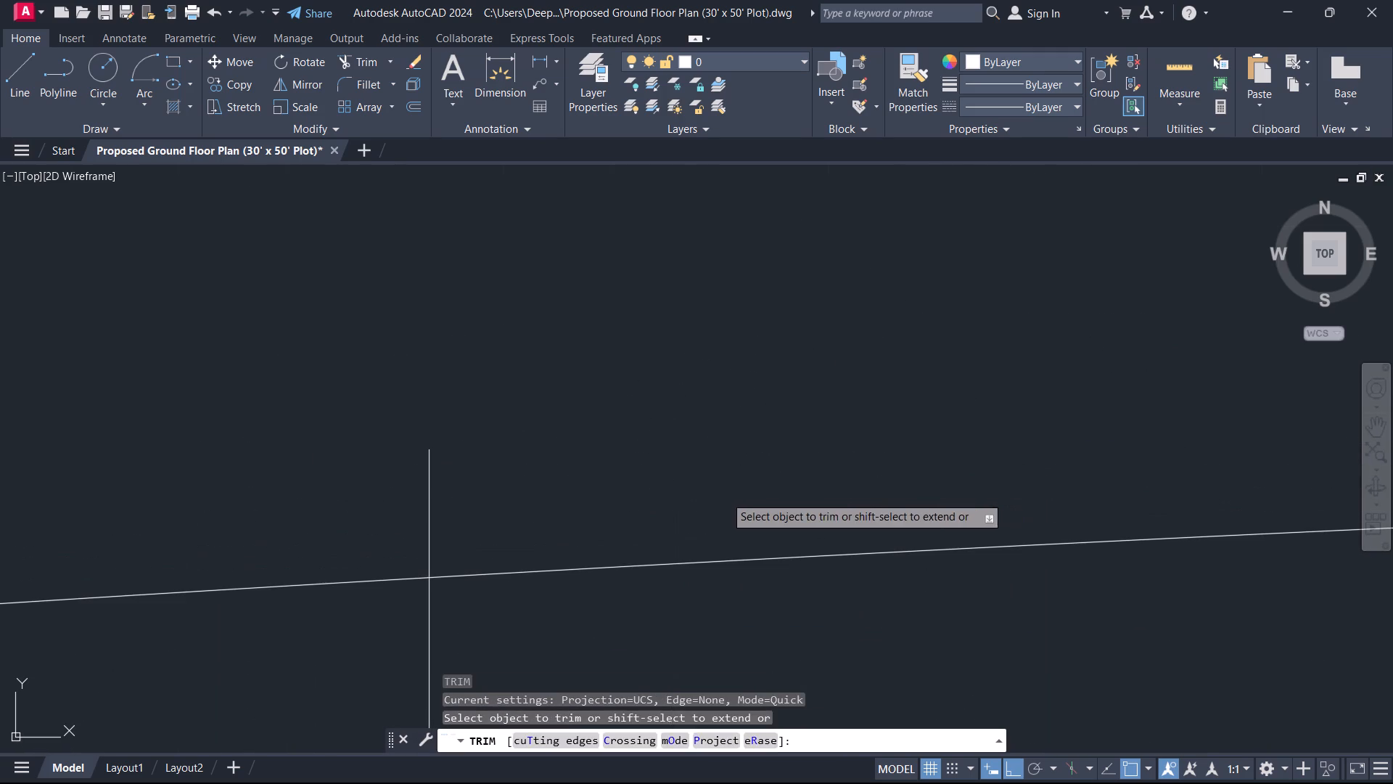
pyautogui.click(725, 496)
pyautogui.click(246, 519)
pyautogui.press('Escape')
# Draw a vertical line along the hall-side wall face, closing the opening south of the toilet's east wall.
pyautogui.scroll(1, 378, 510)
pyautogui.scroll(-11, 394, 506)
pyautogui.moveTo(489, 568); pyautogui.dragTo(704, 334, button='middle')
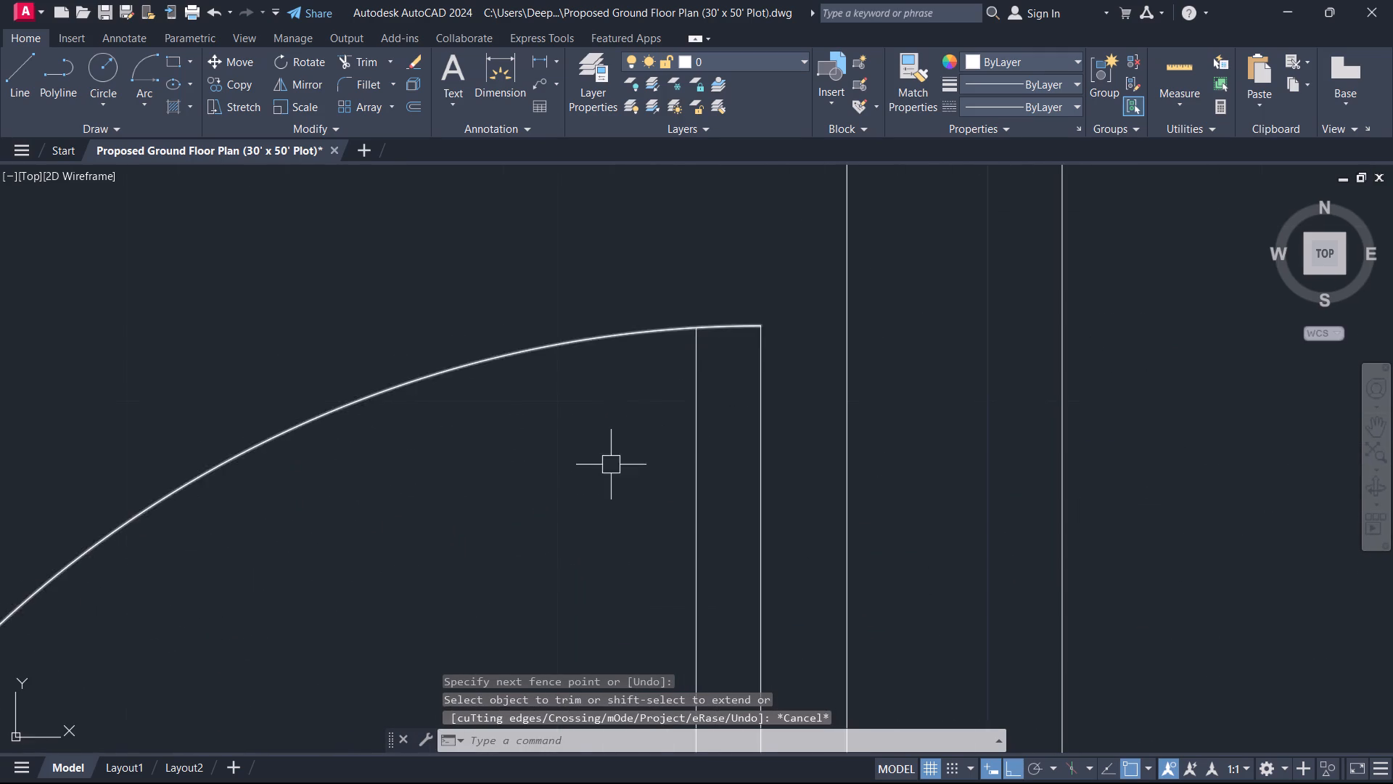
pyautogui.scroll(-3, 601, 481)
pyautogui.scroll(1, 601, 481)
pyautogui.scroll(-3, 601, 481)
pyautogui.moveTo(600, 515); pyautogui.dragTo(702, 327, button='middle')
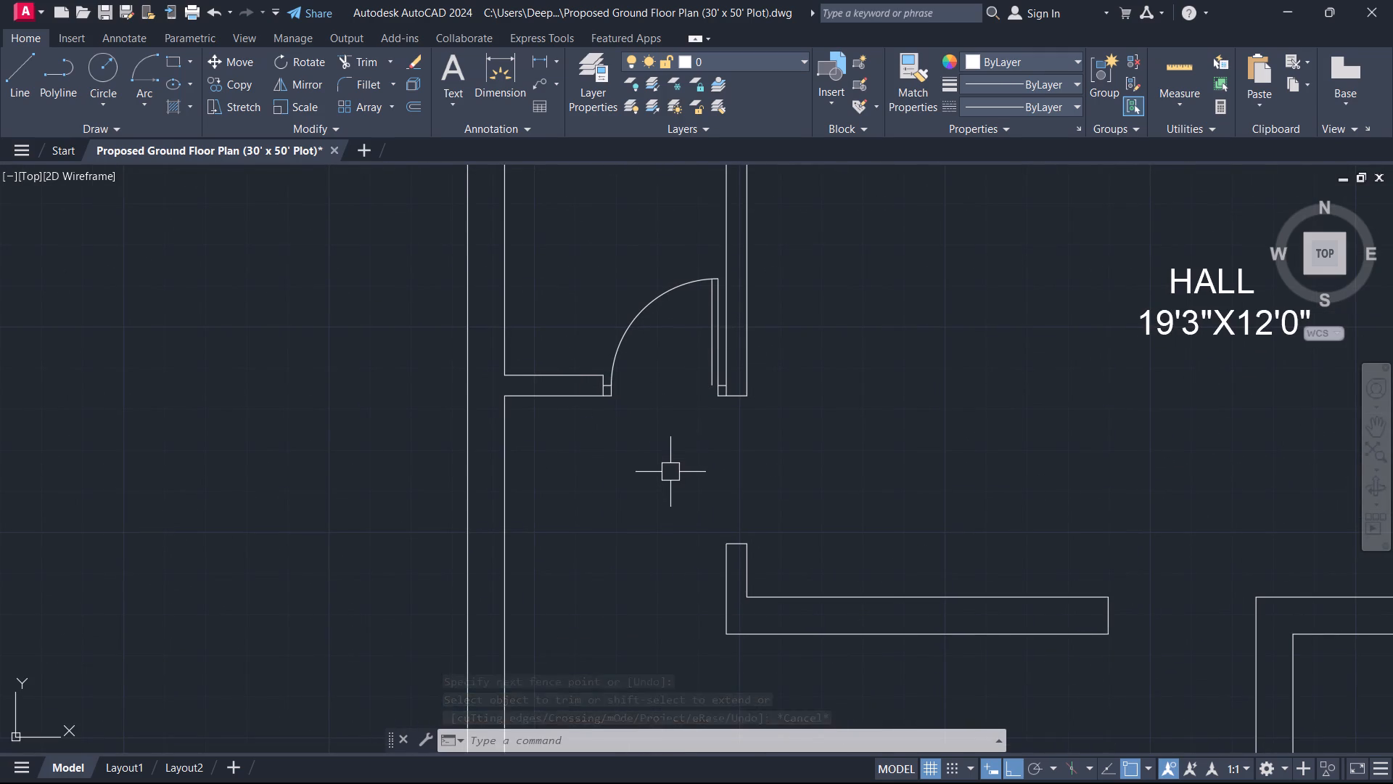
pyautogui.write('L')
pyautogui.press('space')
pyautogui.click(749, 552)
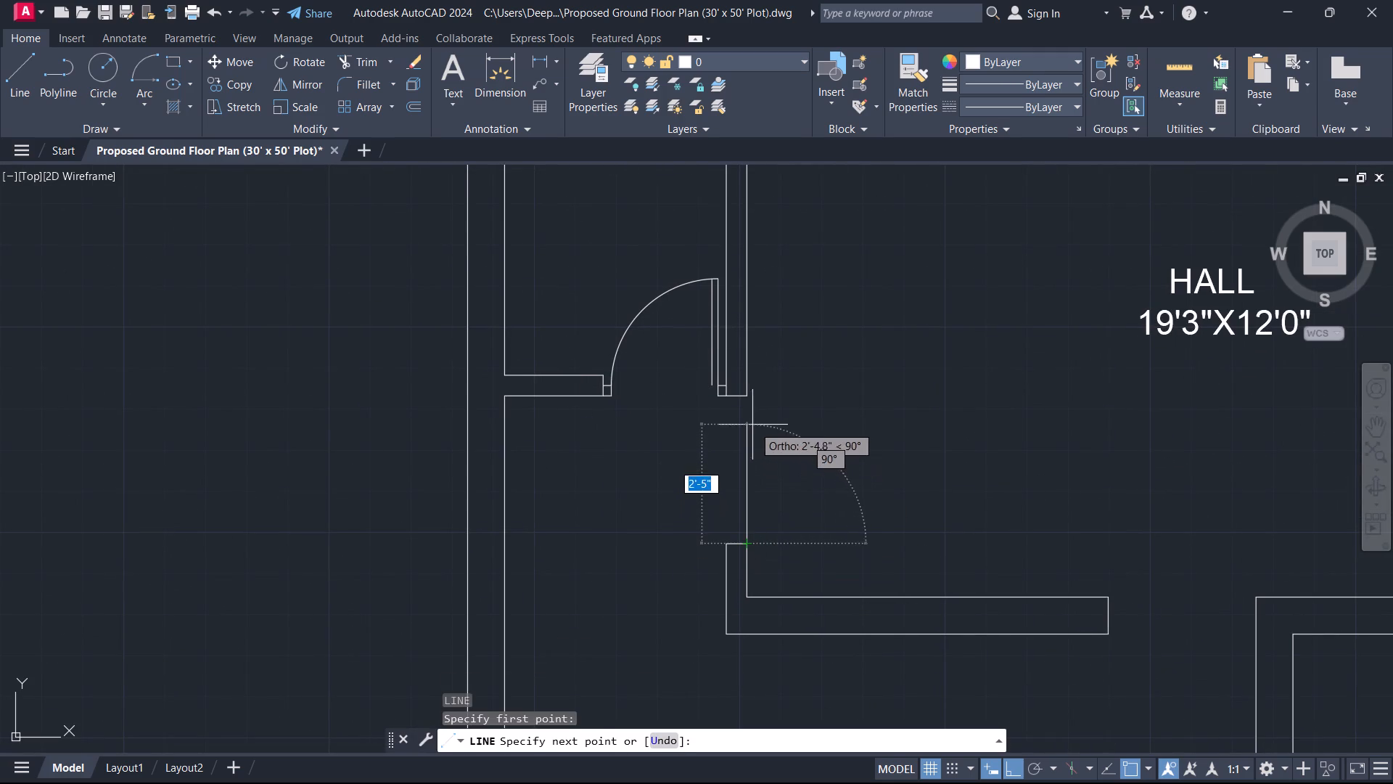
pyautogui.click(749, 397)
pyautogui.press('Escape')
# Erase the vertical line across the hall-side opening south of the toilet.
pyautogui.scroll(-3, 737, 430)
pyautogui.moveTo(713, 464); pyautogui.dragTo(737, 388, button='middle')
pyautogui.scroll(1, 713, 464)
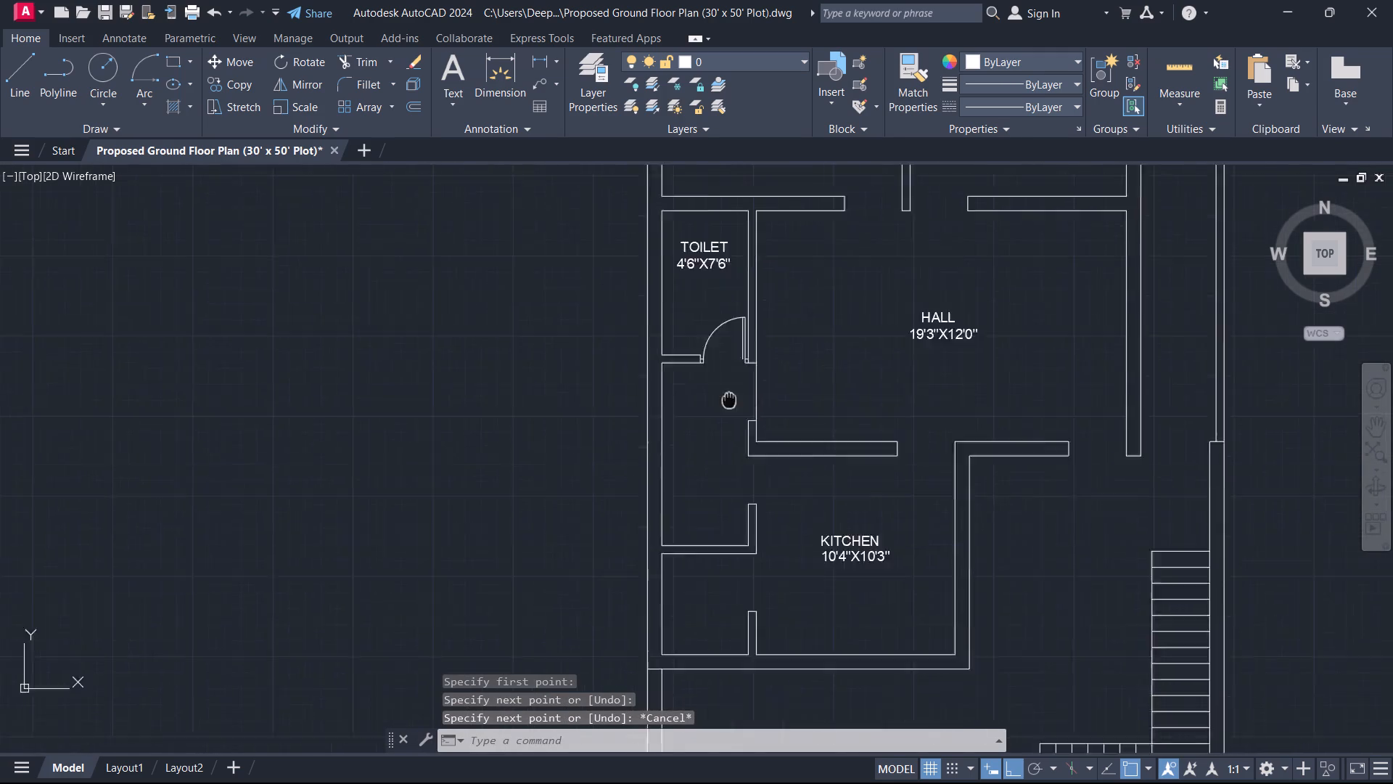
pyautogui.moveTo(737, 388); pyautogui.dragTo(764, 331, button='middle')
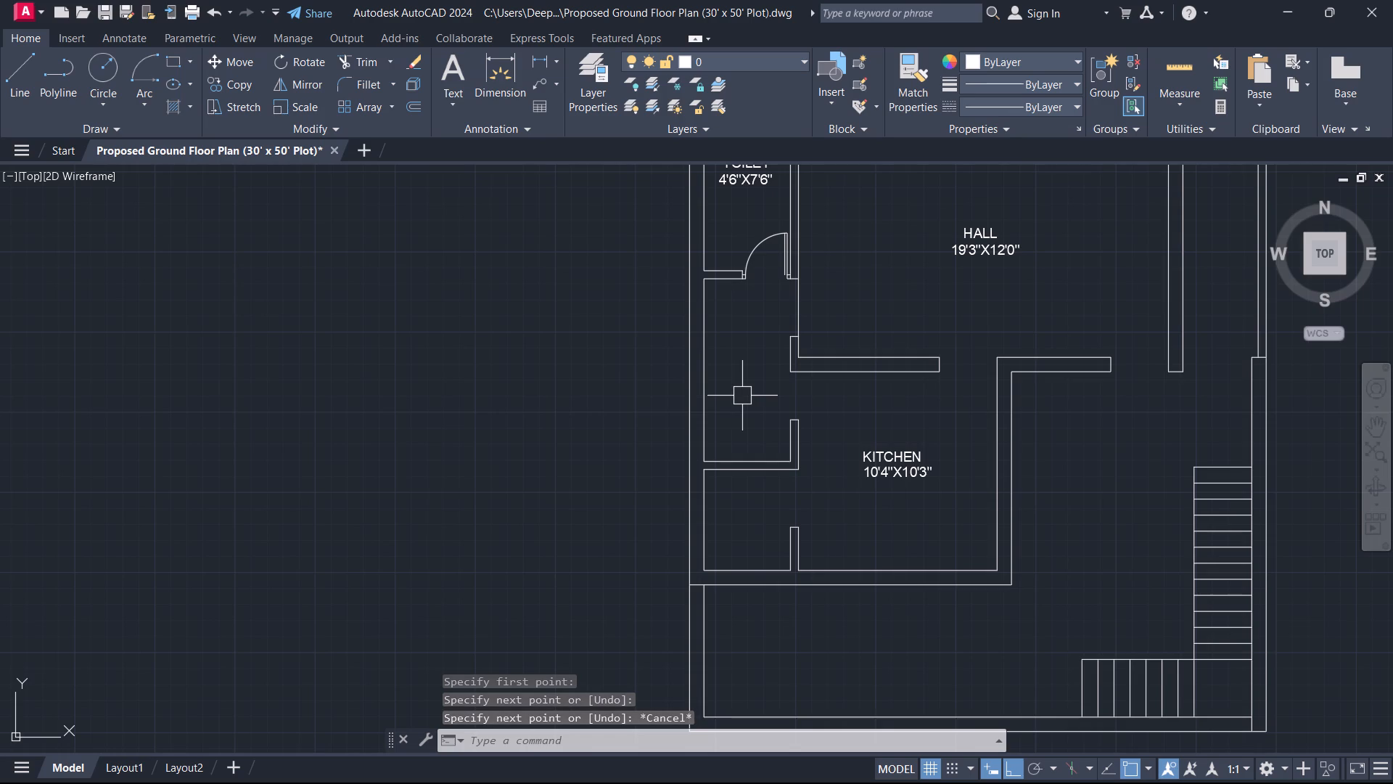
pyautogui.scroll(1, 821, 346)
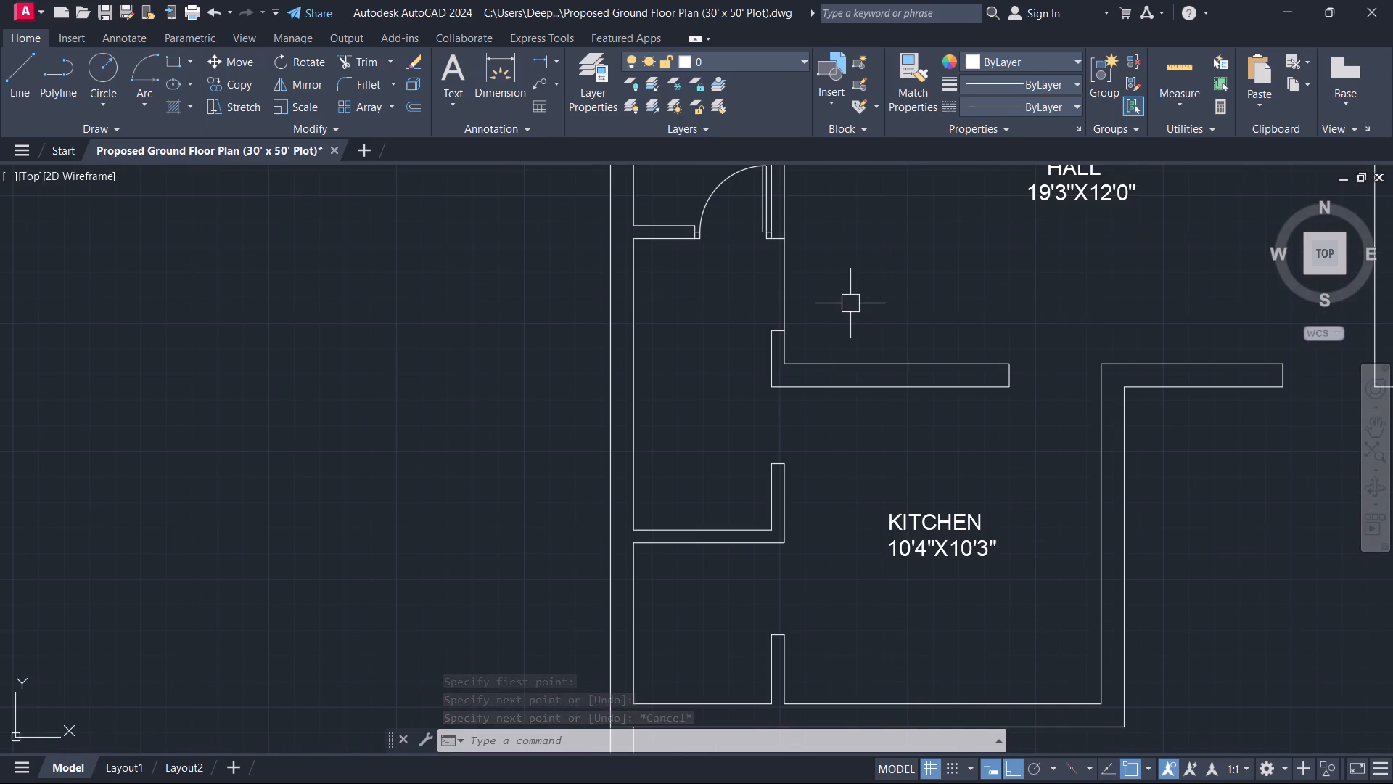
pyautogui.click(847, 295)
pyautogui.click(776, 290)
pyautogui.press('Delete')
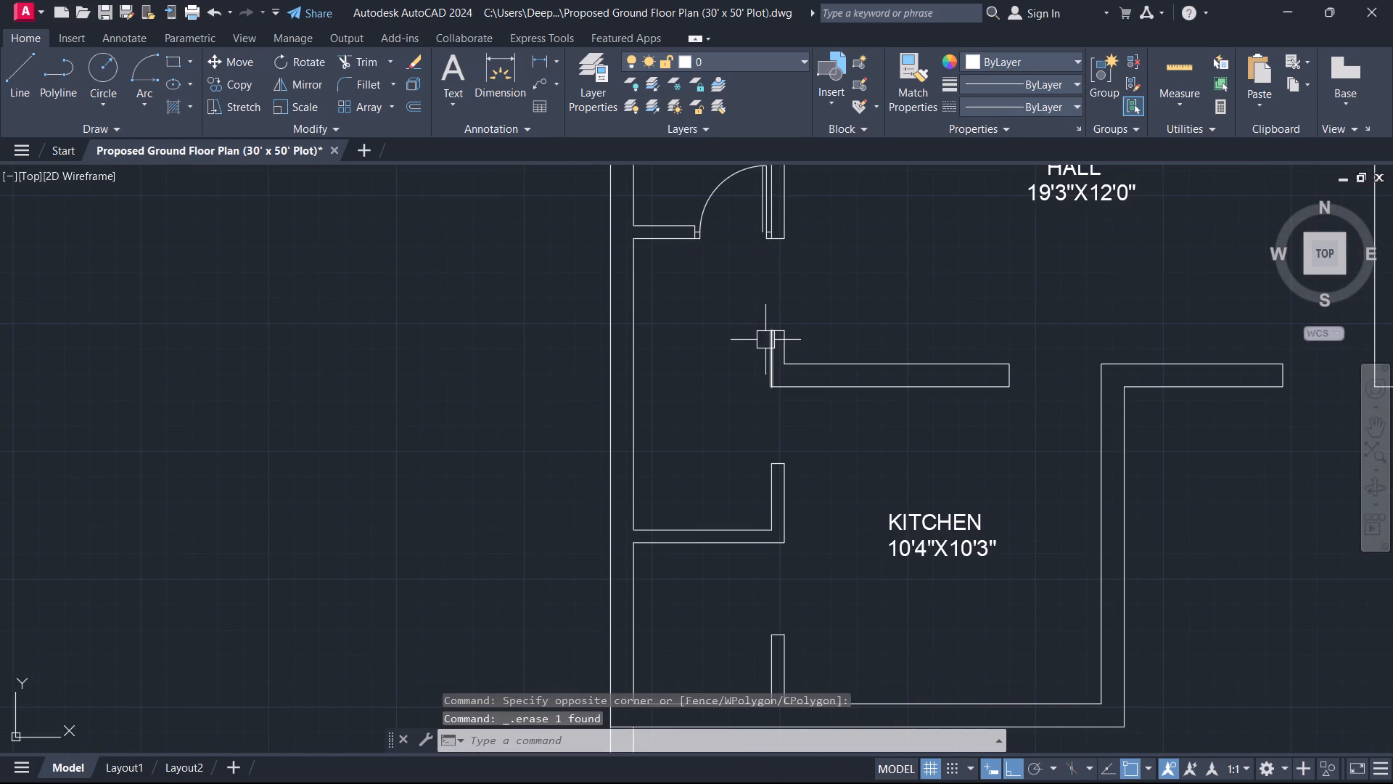
# Draw a 2" by 2.5" three-line door jamb from the north end's midpoint of the short wall on the kitchen's west side.
pyautogui.press('l')
pyautogui.press('space')
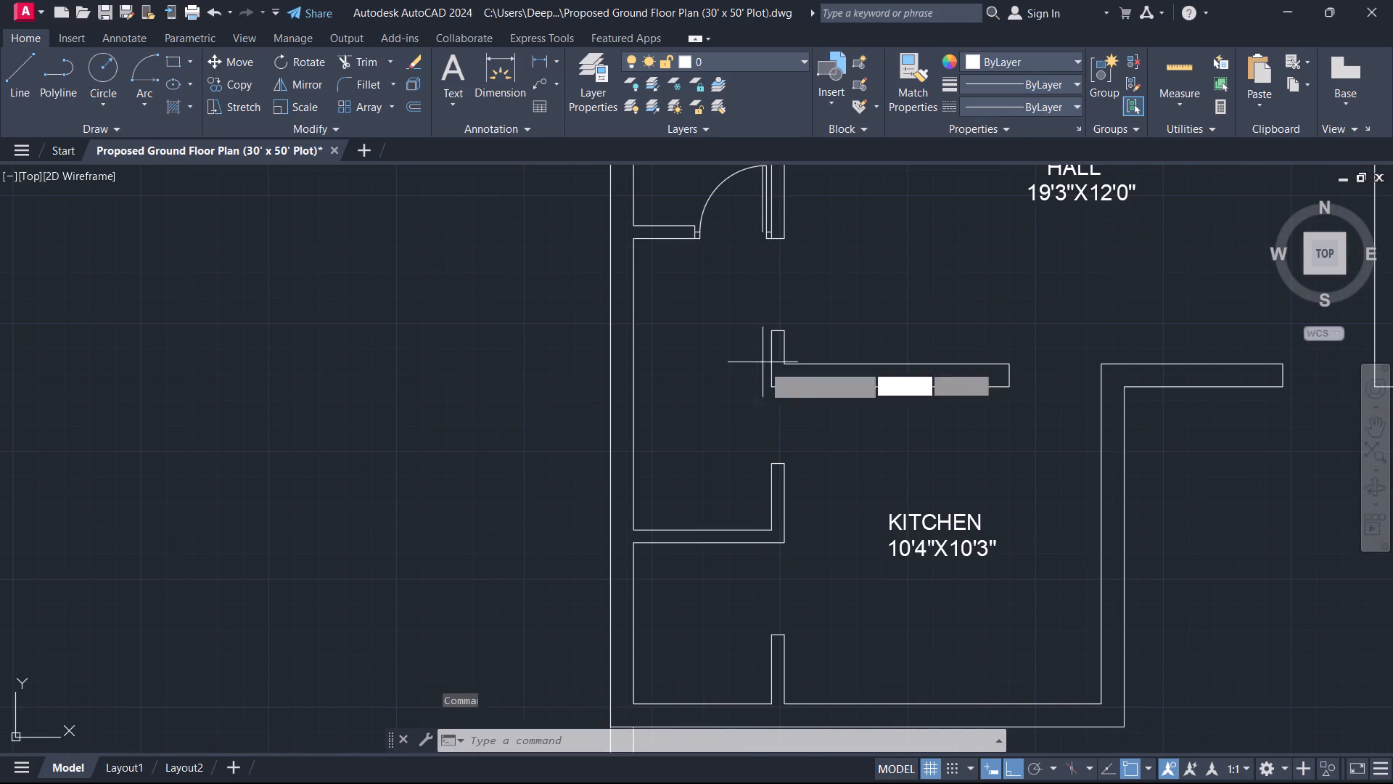
pyautogui.scroll(4, 771, 442)
pyautogui.click(802, 510)
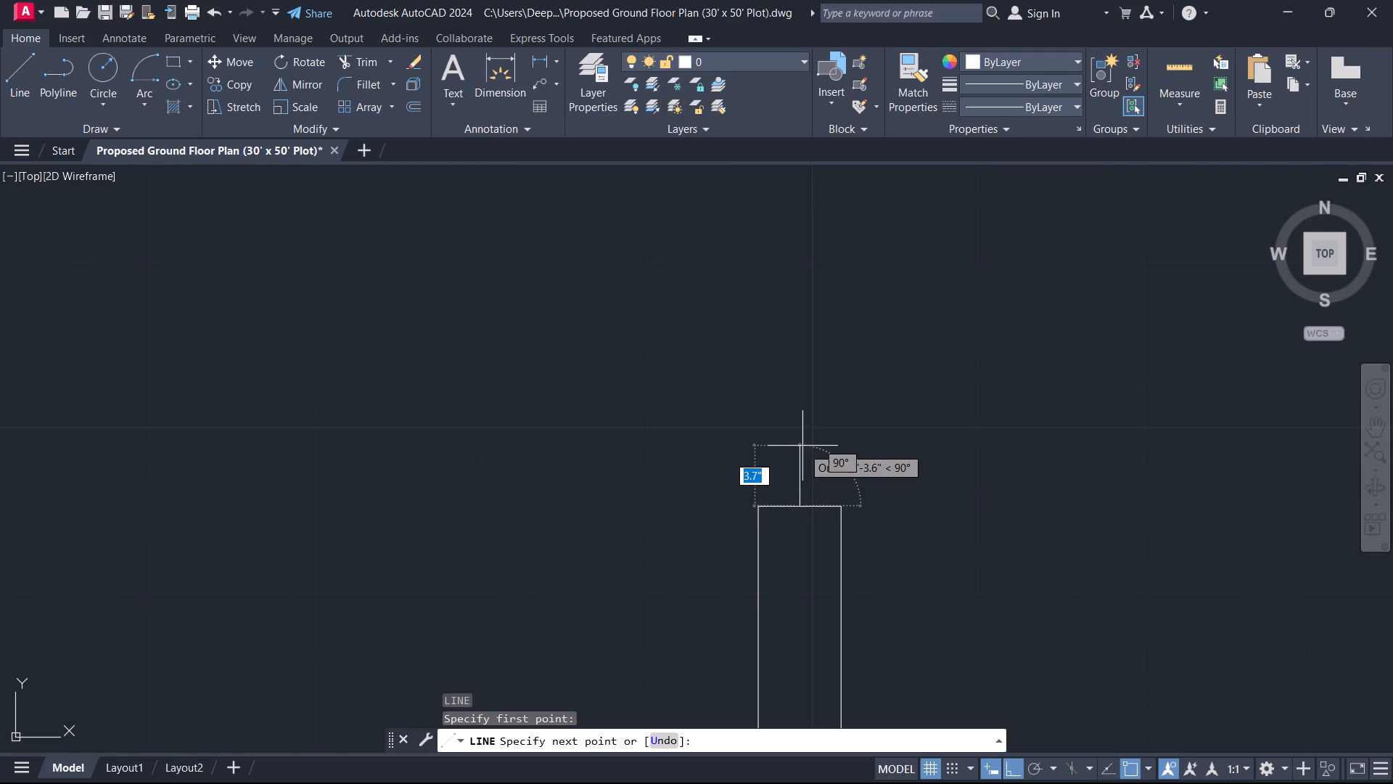
pyautogui.press('2')
pyautogui.press('Return')
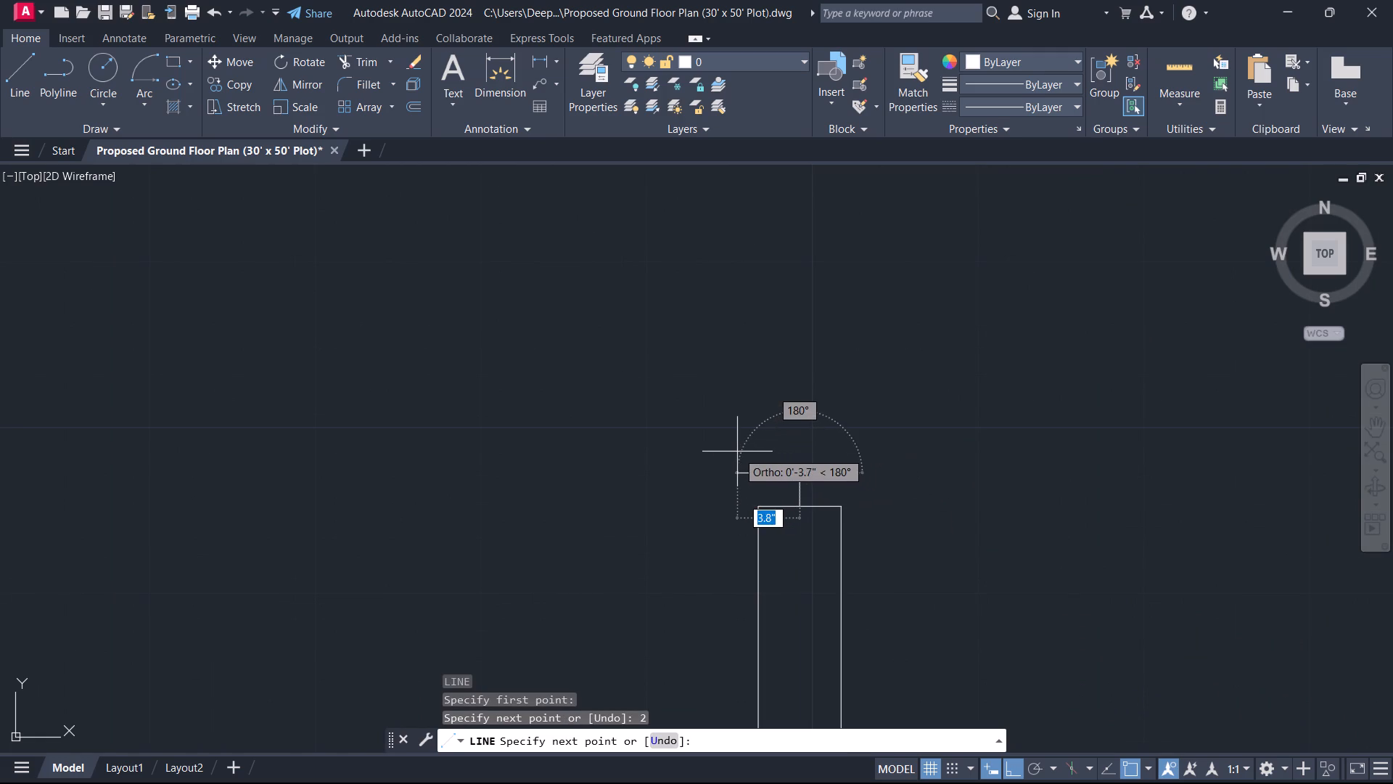
pyautogui.write('2.5')
pyautogui.press('Return')
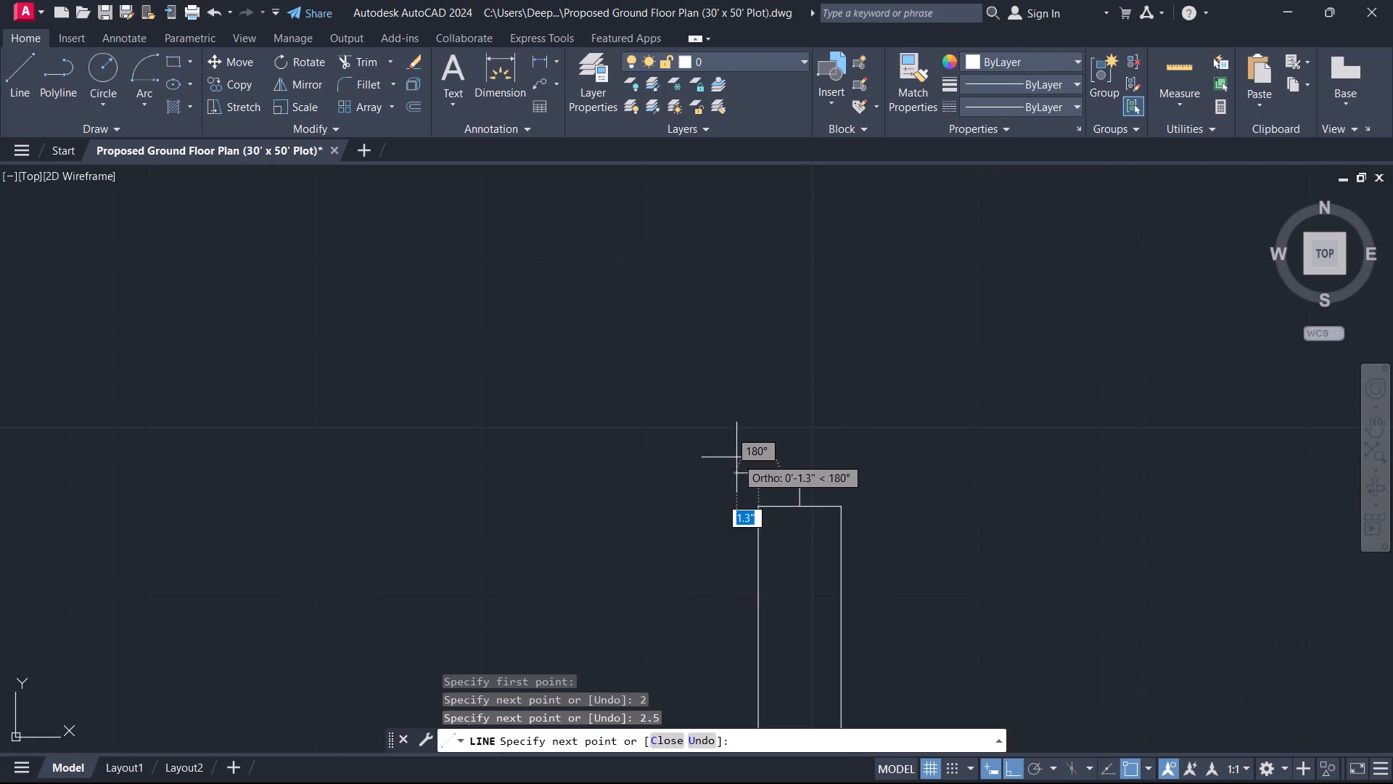
pyautogui.click(757, 502)
pyautogui.press('Escape')
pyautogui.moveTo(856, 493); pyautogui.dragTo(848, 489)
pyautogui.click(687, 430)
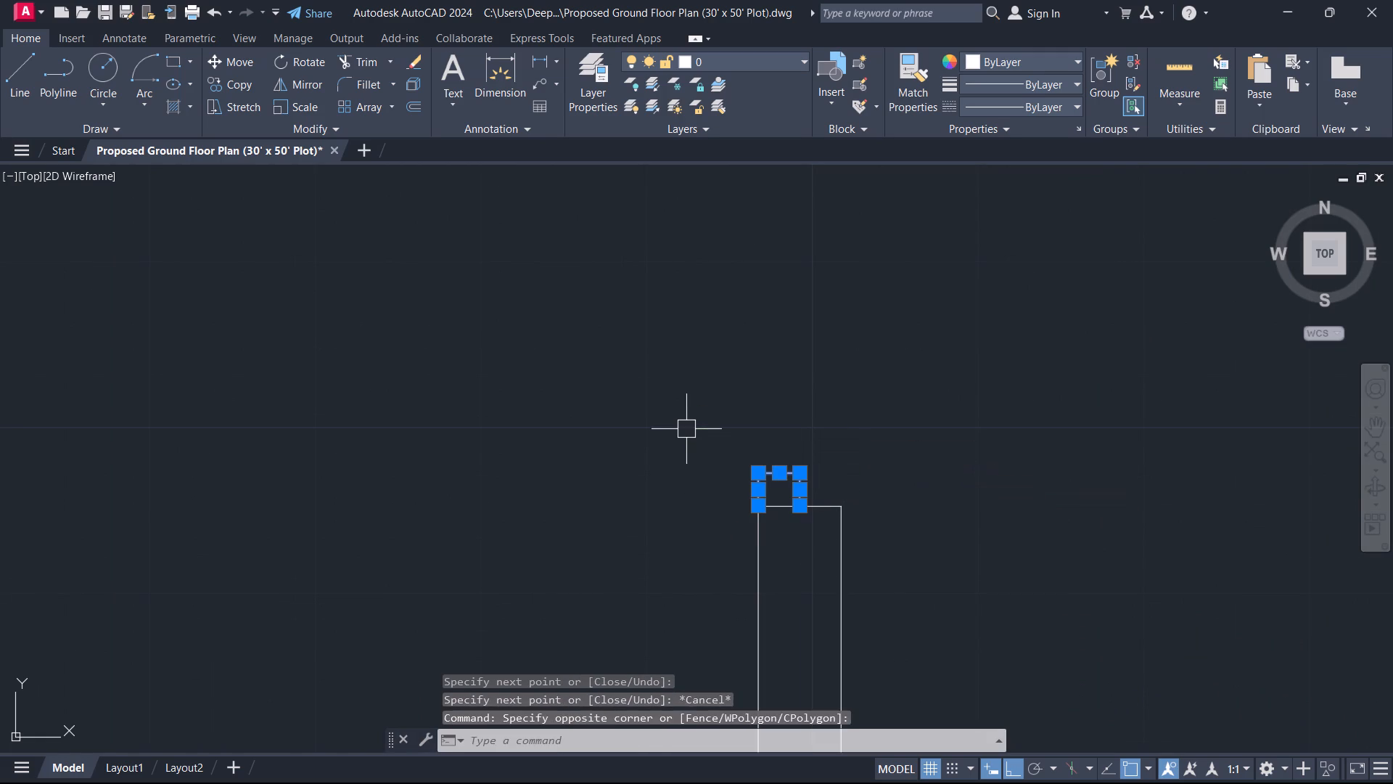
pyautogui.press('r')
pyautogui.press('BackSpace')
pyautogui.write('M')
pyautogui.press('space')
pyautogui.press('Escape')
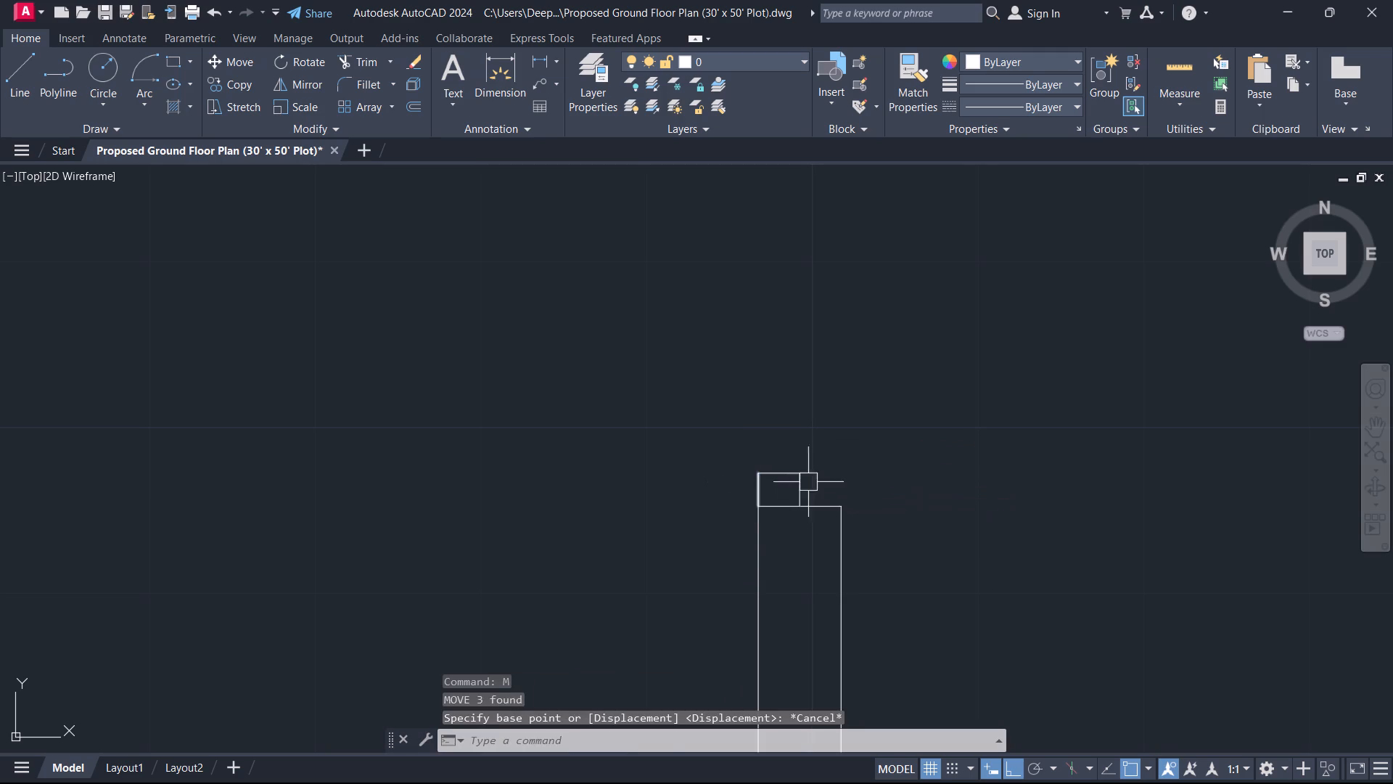
# Copy the three jamb lines north across the kitchen's west opening to the southwest corner of the wall between hall and kitchen.
pyautogui.click(830, 478)
pyautogui.click(624, 430)
pyautogui.write('CO')
pyautogui.press('space')
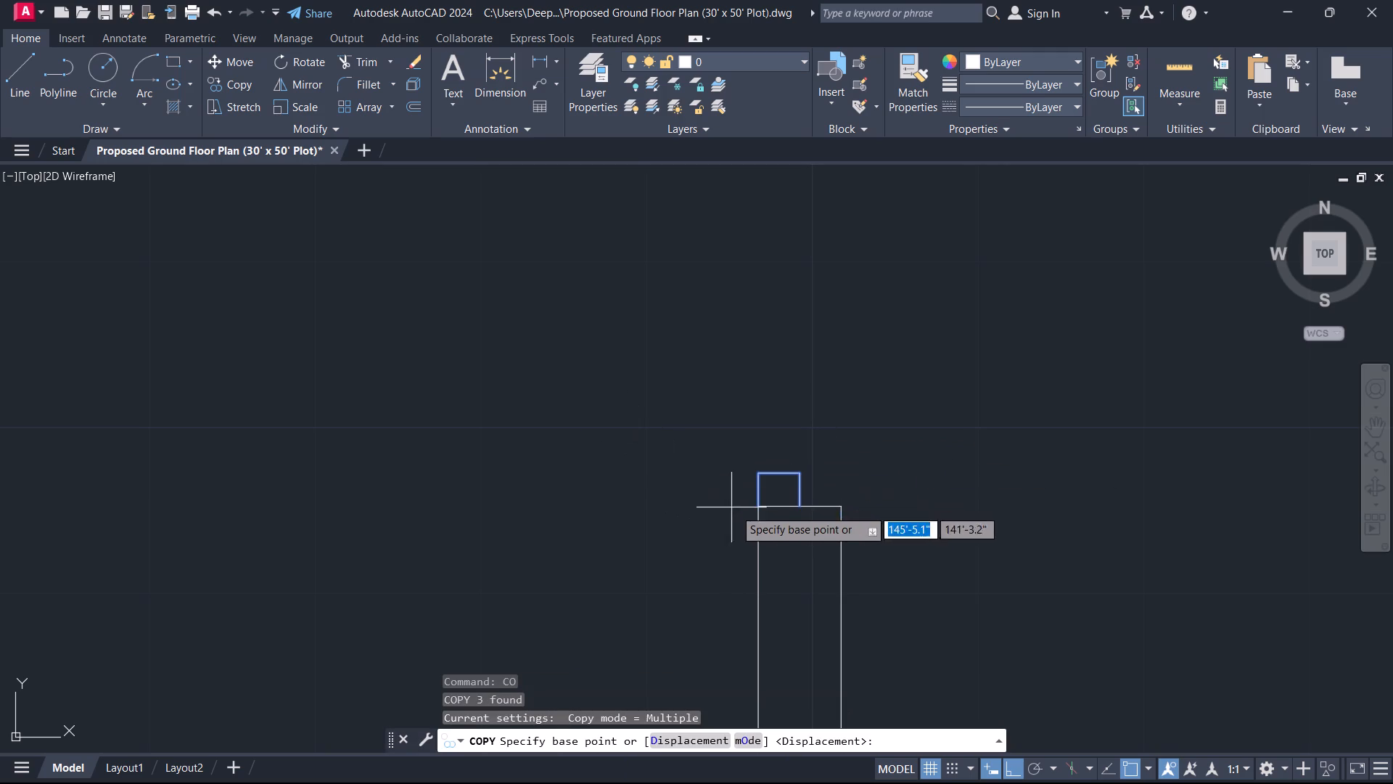
pyautogui.click(756, 505)
pyautogui.scroll(-3, 739, 481)
pyautogui.scroll(4, 759, 346)
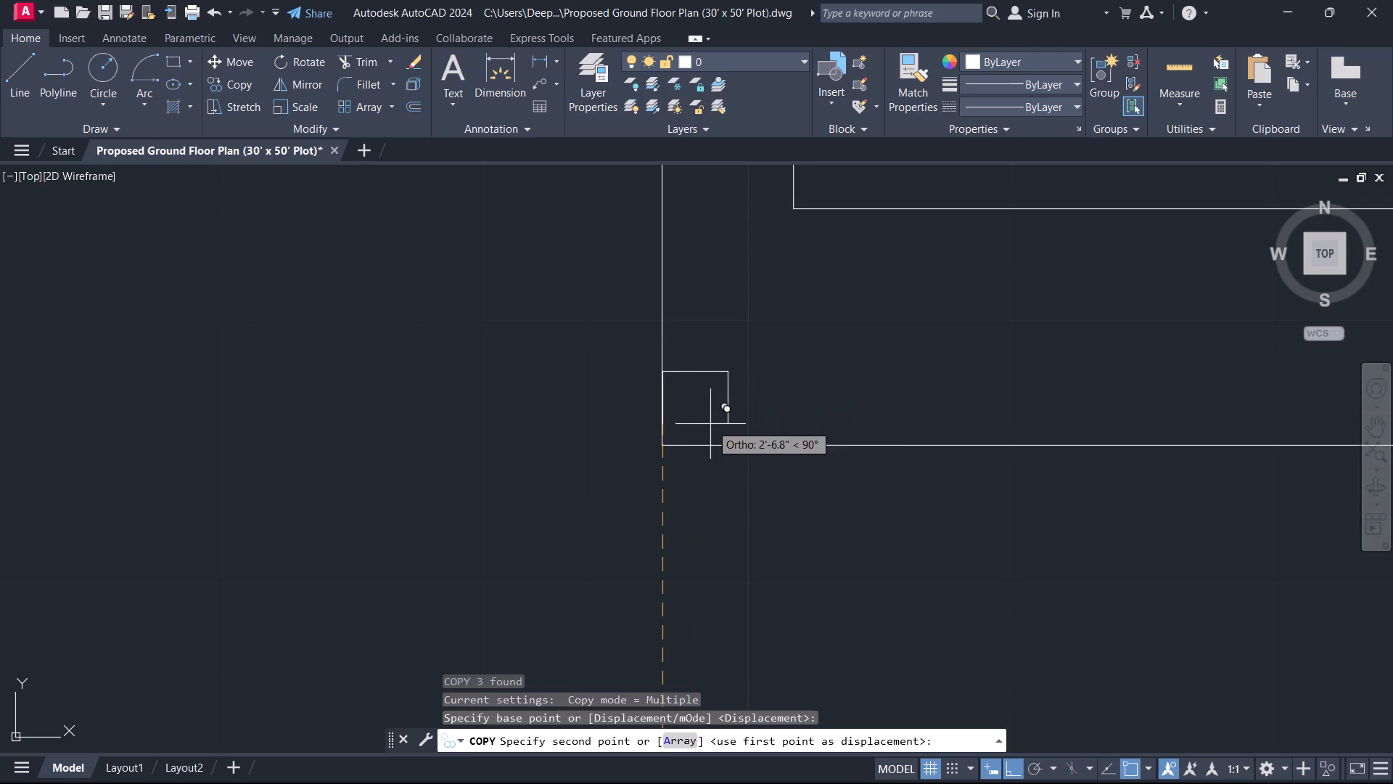
pyautogui.click(657, 448)
pyautogui.press('Escape')
# Mirror the three copied jamb lines southward about the south face of the wall between hall and kitchen, erasing the source lines.
pyautogui.moveTo(630, 387); pyautogui.dragTo(638, 389)
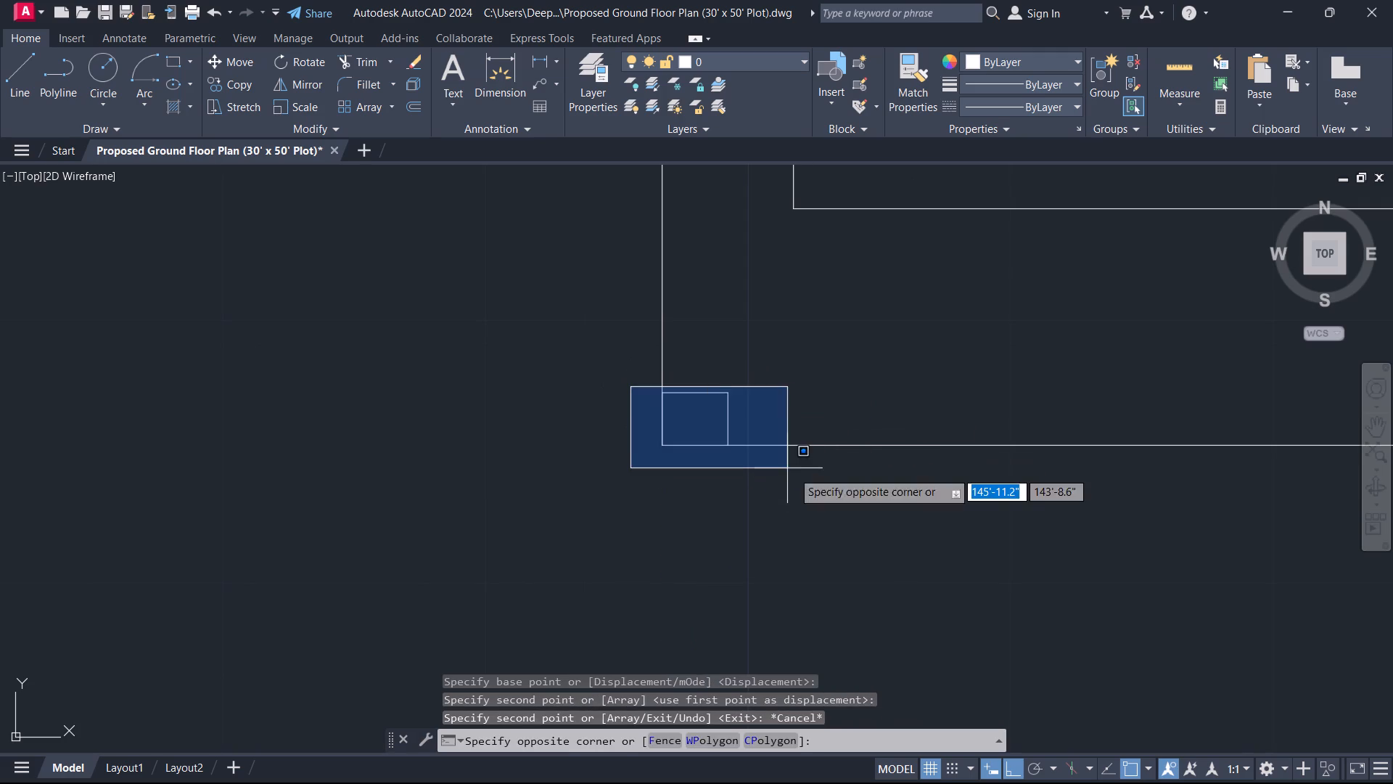
pyautogui.click(792, 471)
pyautogui.press('r')
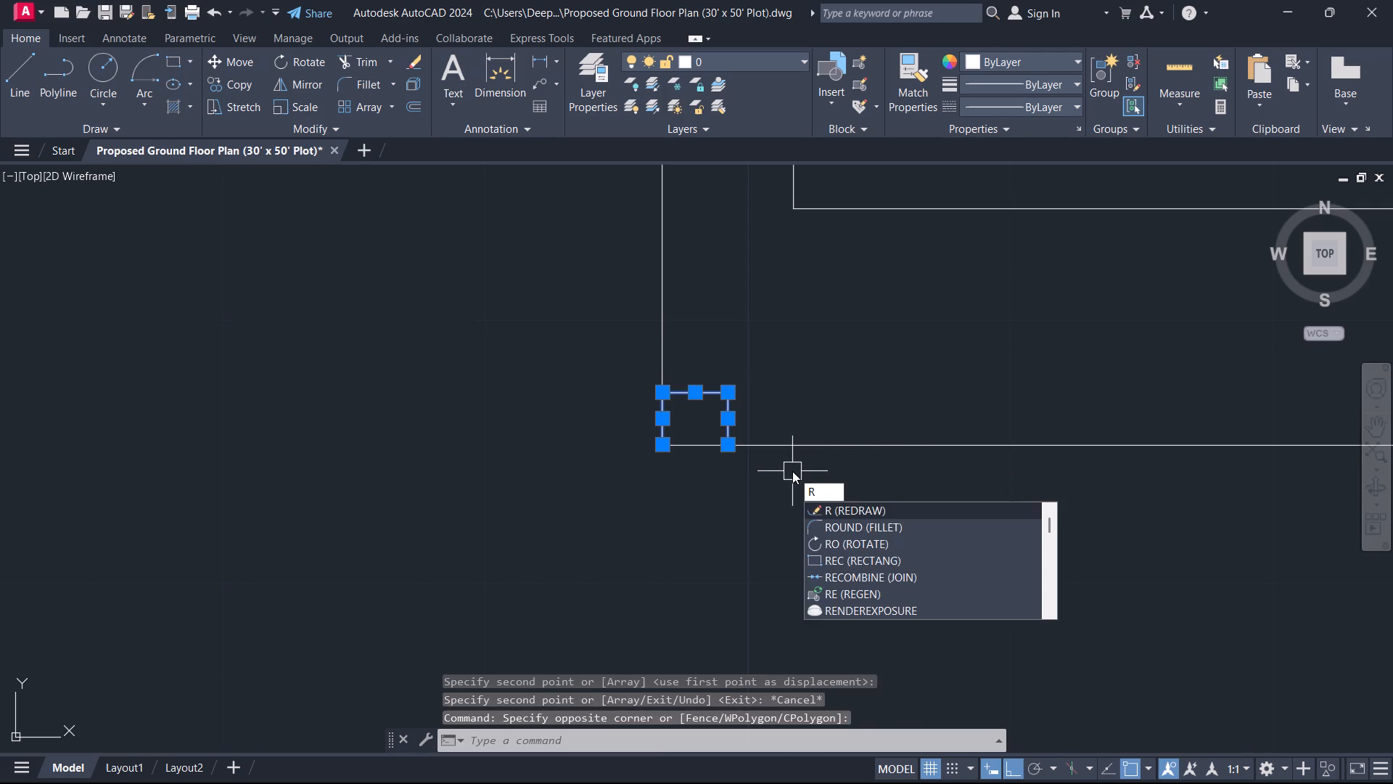
pyautogui.press('BackSpace')
pyautogui.write('MI')
pyautogui.press('space')
pyautogui.scroll(3, 789, 483)
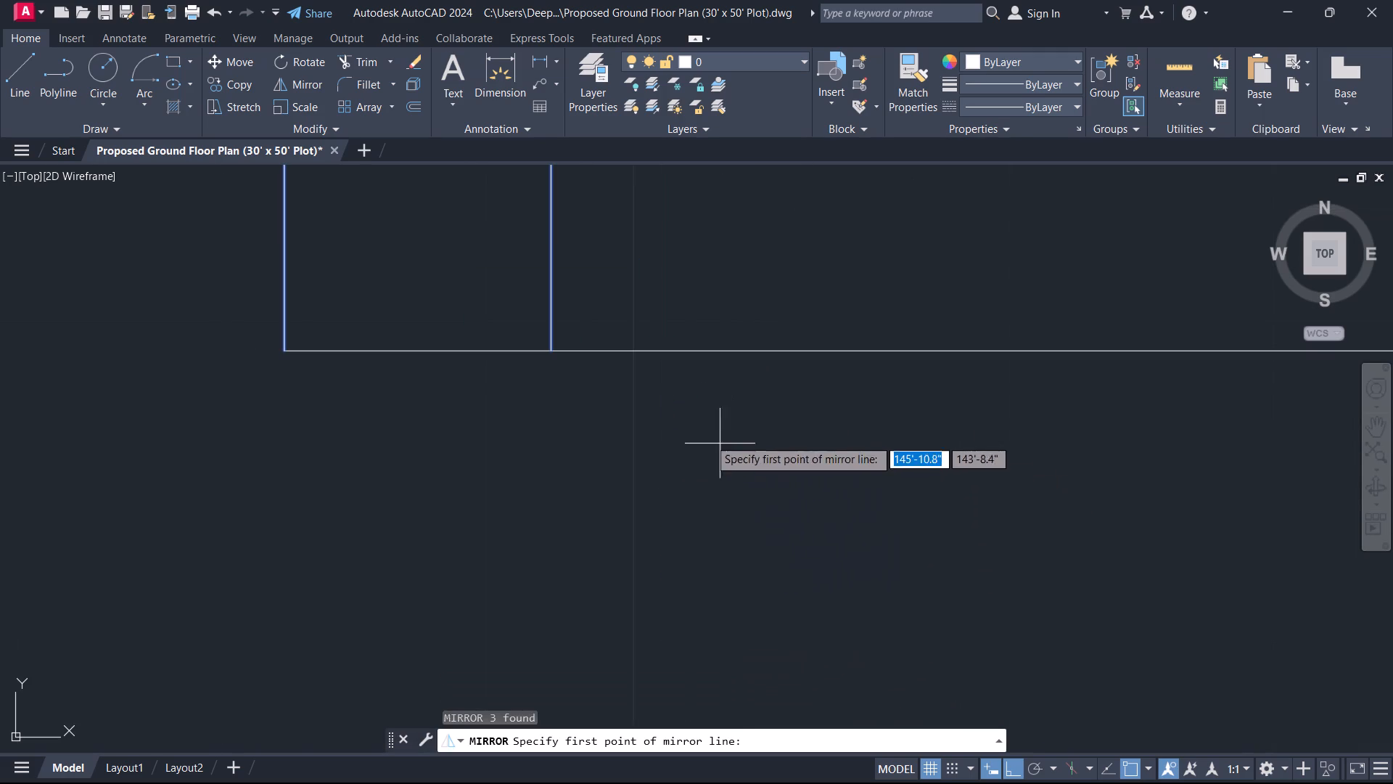
pyautogui.click(500, 351)
pyautogui.click(608, 349)
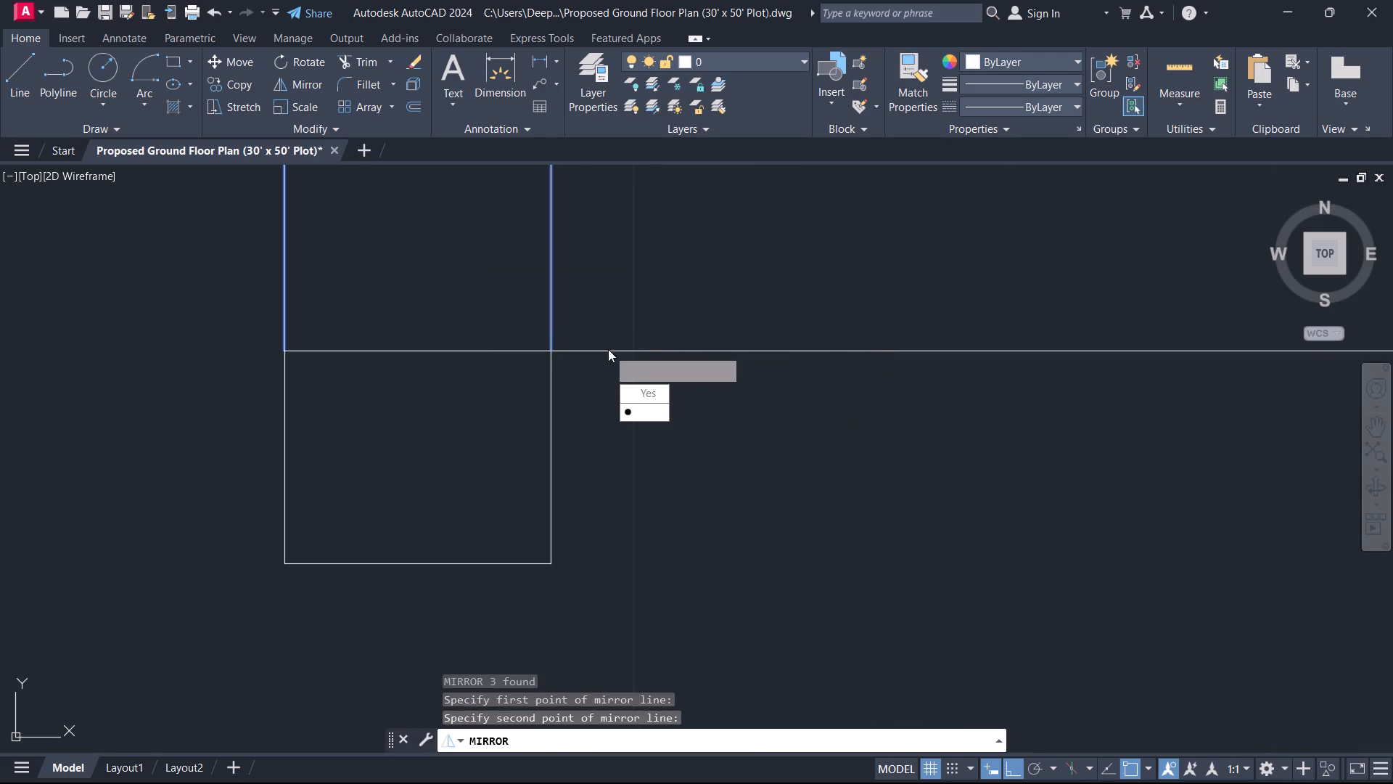
pyautogui.moveTo(630, 389); pyautogui.dragTo(608, 349)
pyautogui.press('Escape')
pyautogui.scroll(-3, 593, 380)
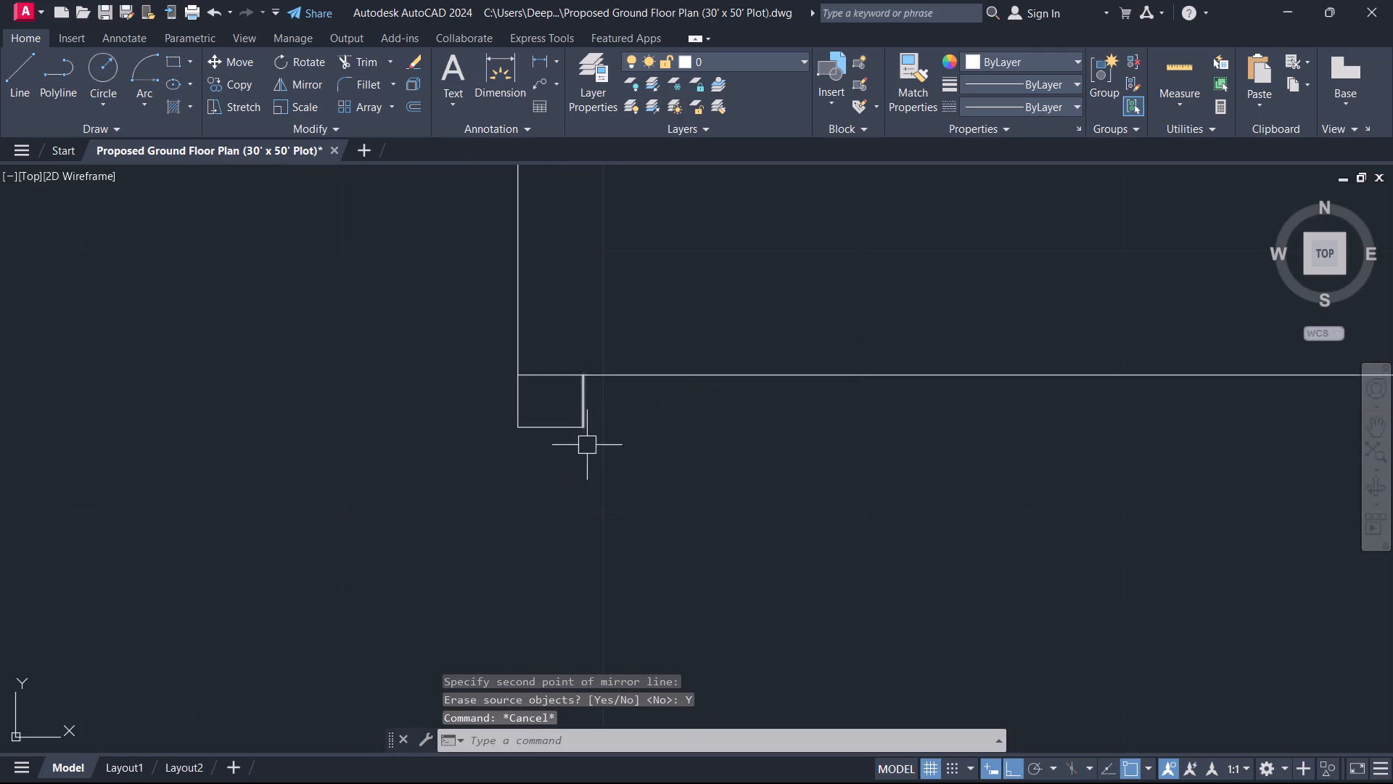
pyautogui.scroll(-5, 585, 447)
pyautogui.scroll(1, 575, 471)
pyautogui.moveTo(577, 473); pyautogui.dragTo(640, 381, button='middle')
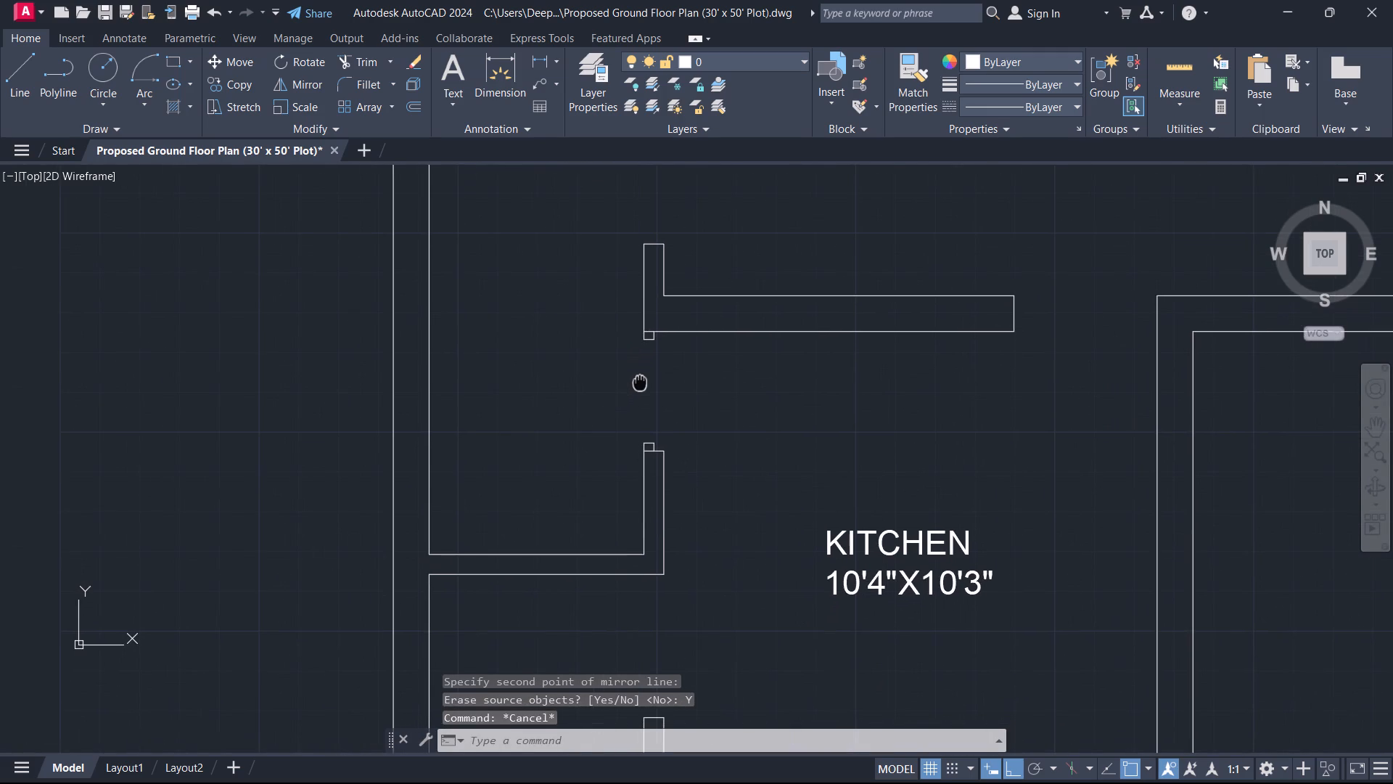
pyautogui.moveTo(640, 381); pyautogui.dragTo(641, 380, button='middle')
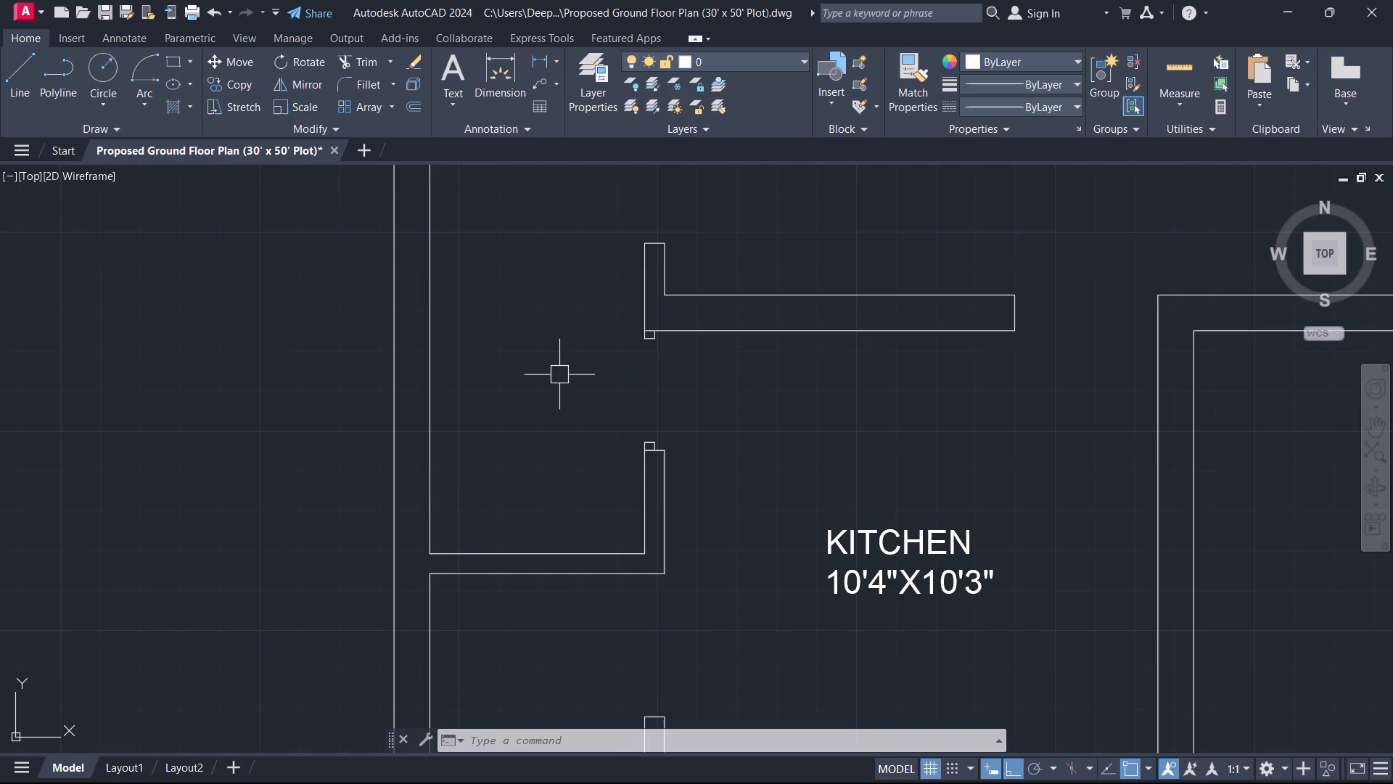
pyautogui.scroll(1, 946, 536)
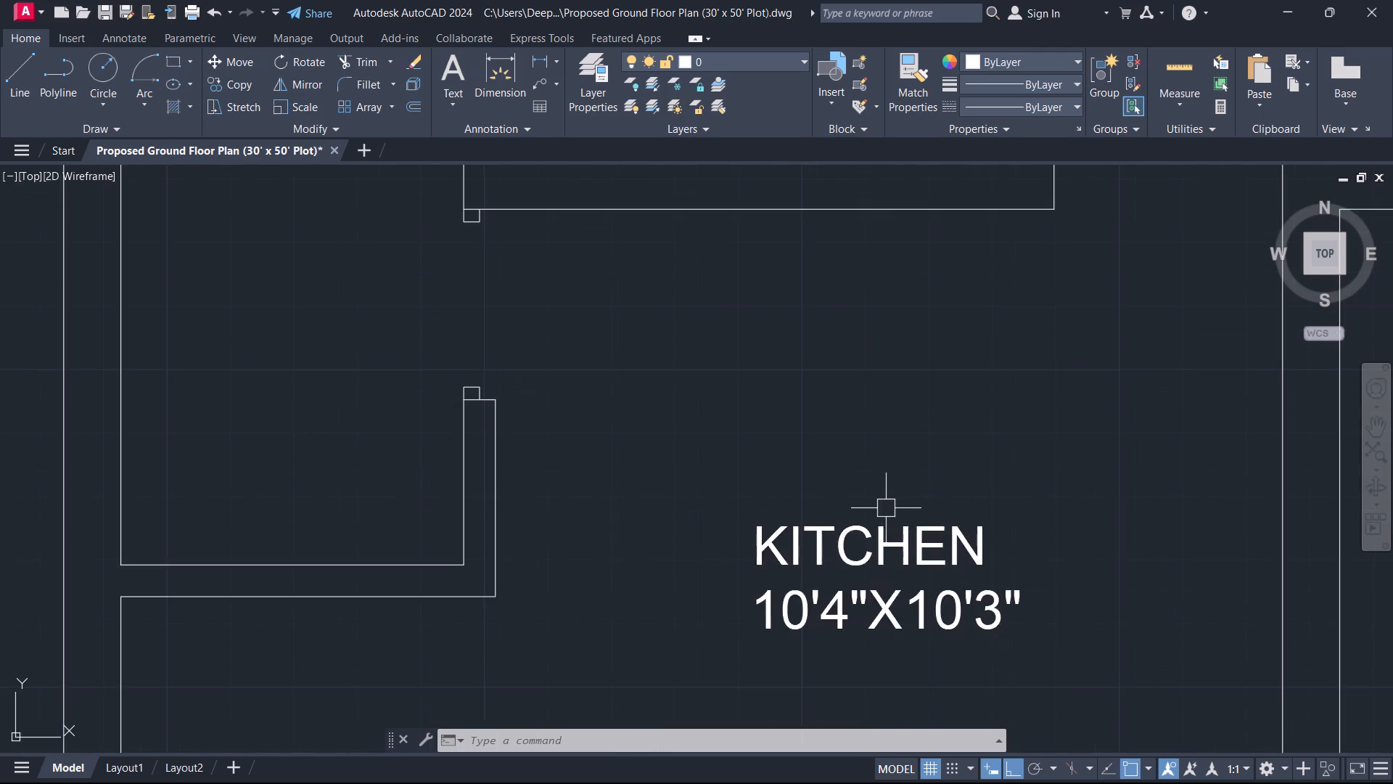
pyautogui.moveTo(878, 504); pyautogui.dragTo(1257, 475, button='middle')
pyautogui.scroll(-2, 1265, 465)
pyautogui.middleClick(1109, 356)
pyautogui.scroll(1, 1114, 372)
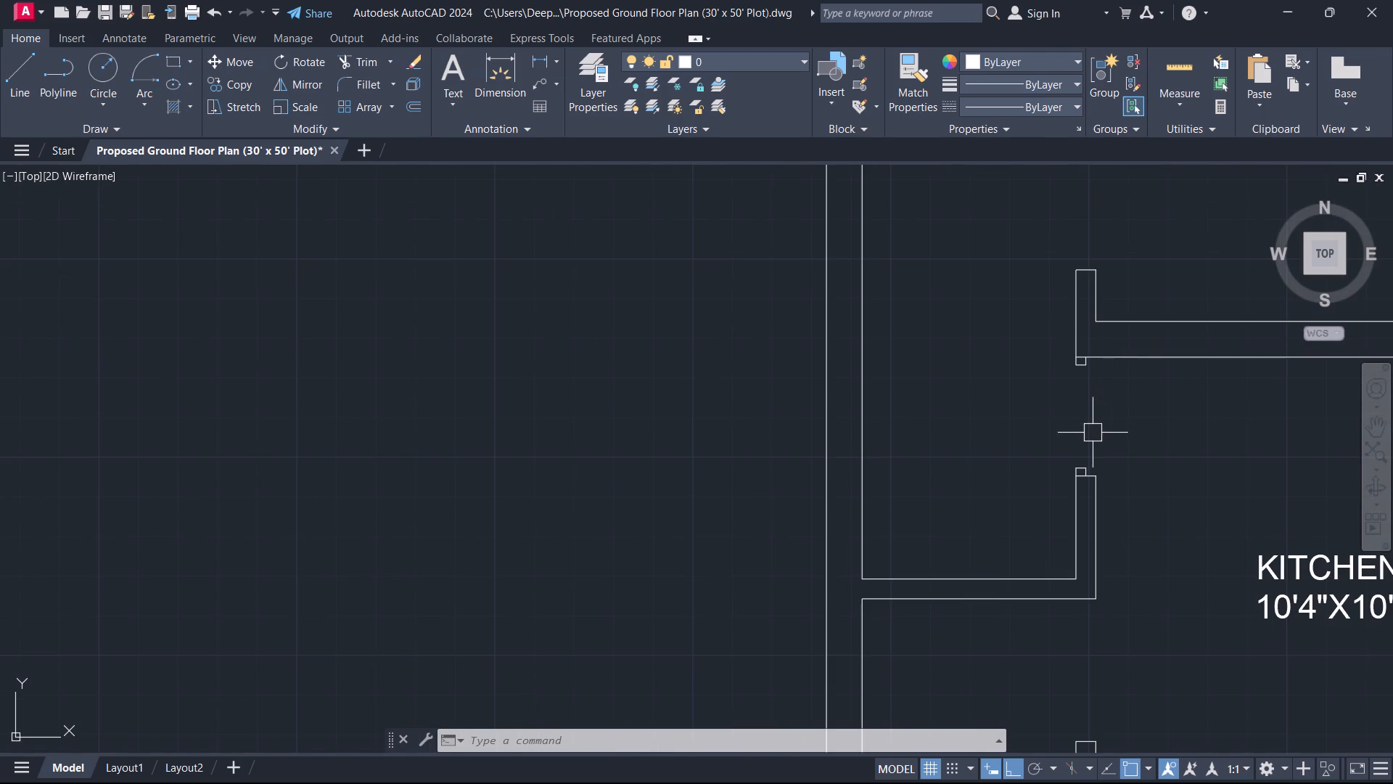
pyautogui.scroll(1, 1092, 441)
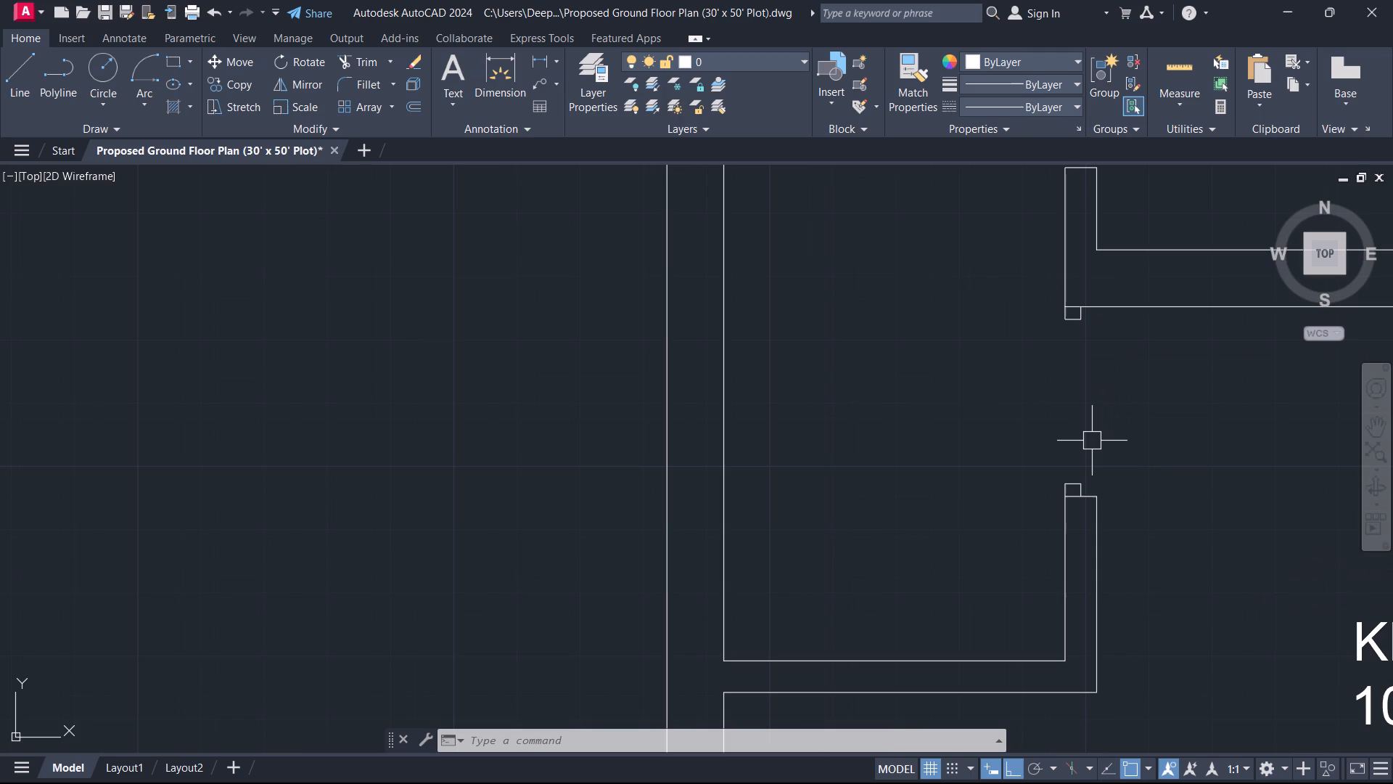
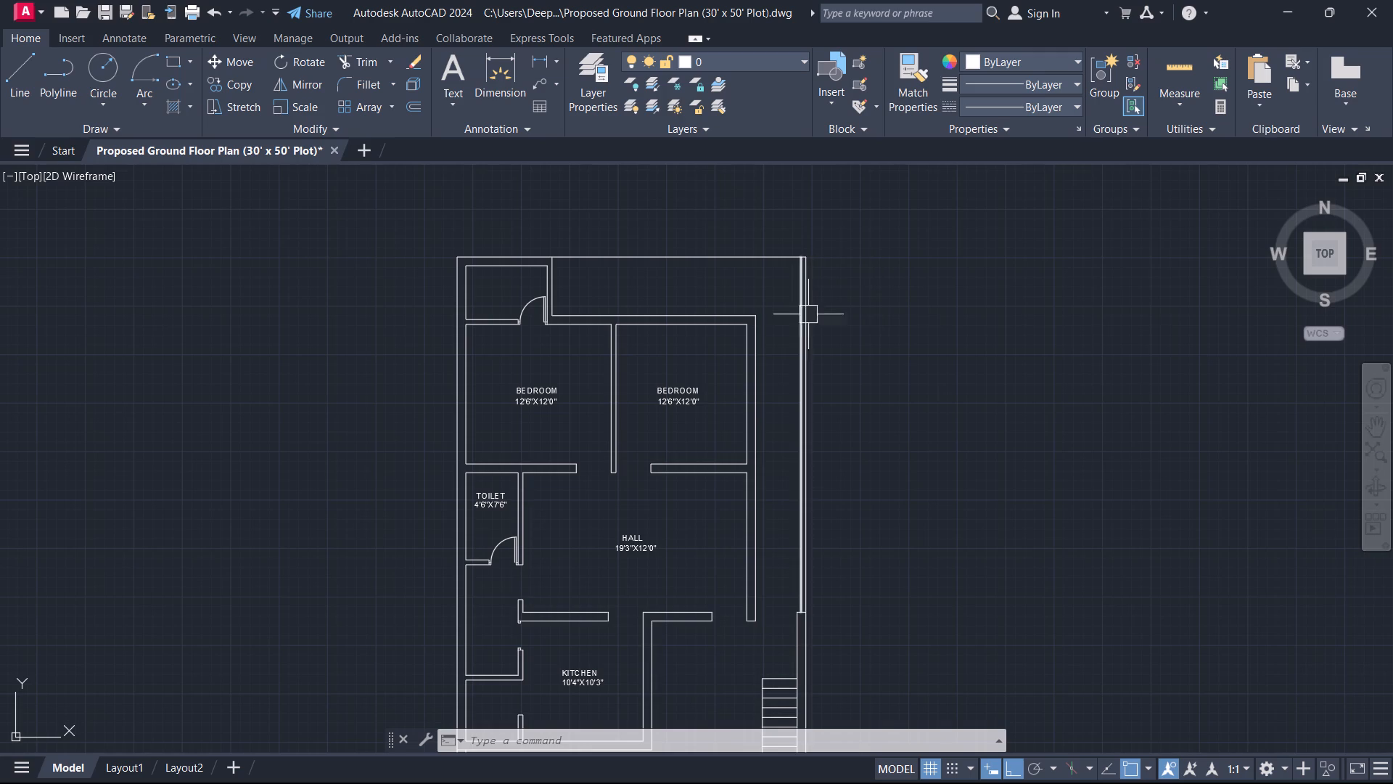
# Copy the second bedroom's text label straight up into the open strip above the bedrooms.
pyautogui.moveTo(740, 376); pyautogui.dragTo(843, 354, button='middle')
pyautogui.scroll(2, 808, 380)
pyautogui.click(808, 381)
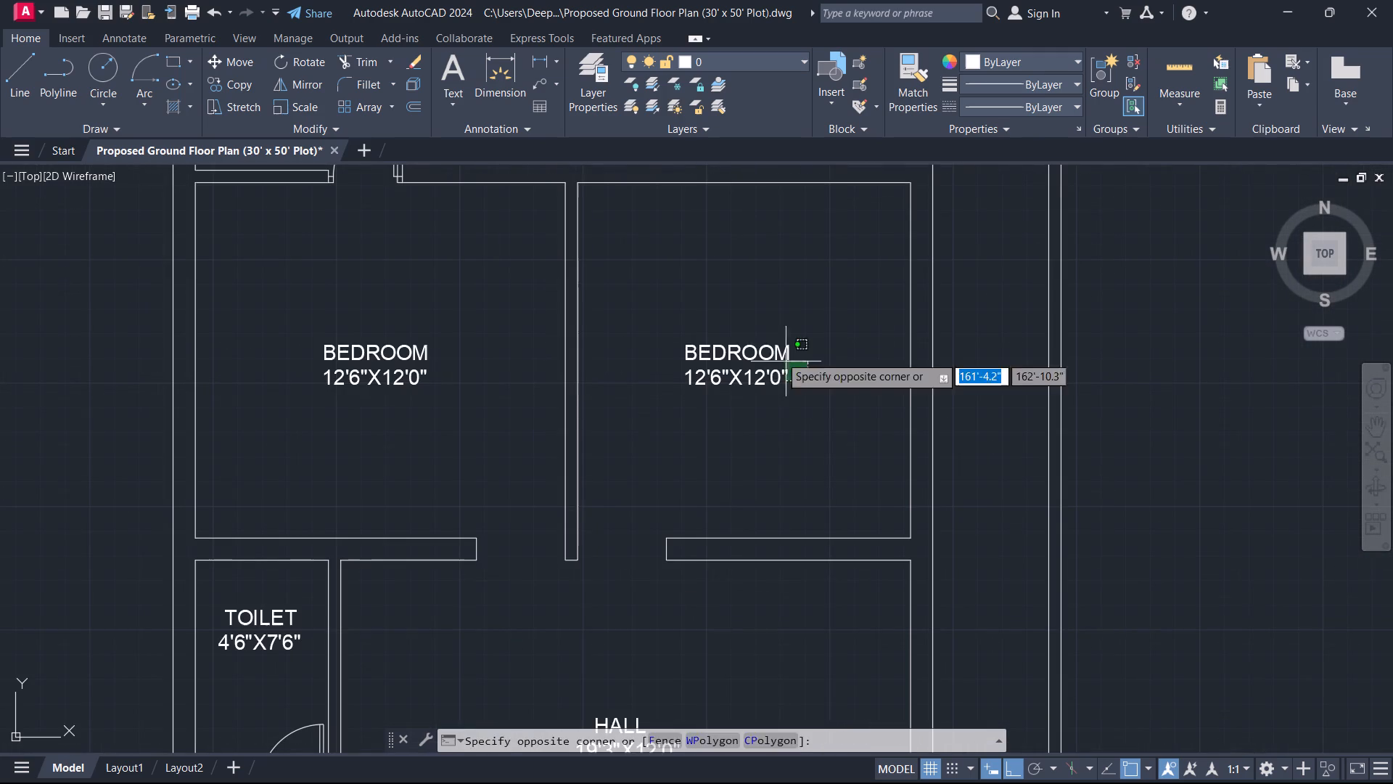
pyautogui.click(757, 339)
pyautogui.write('CO')
pyautogui.press('space')
pyautogui.click(757, 339)
pyautogui.scroll(-2, 771, 344)
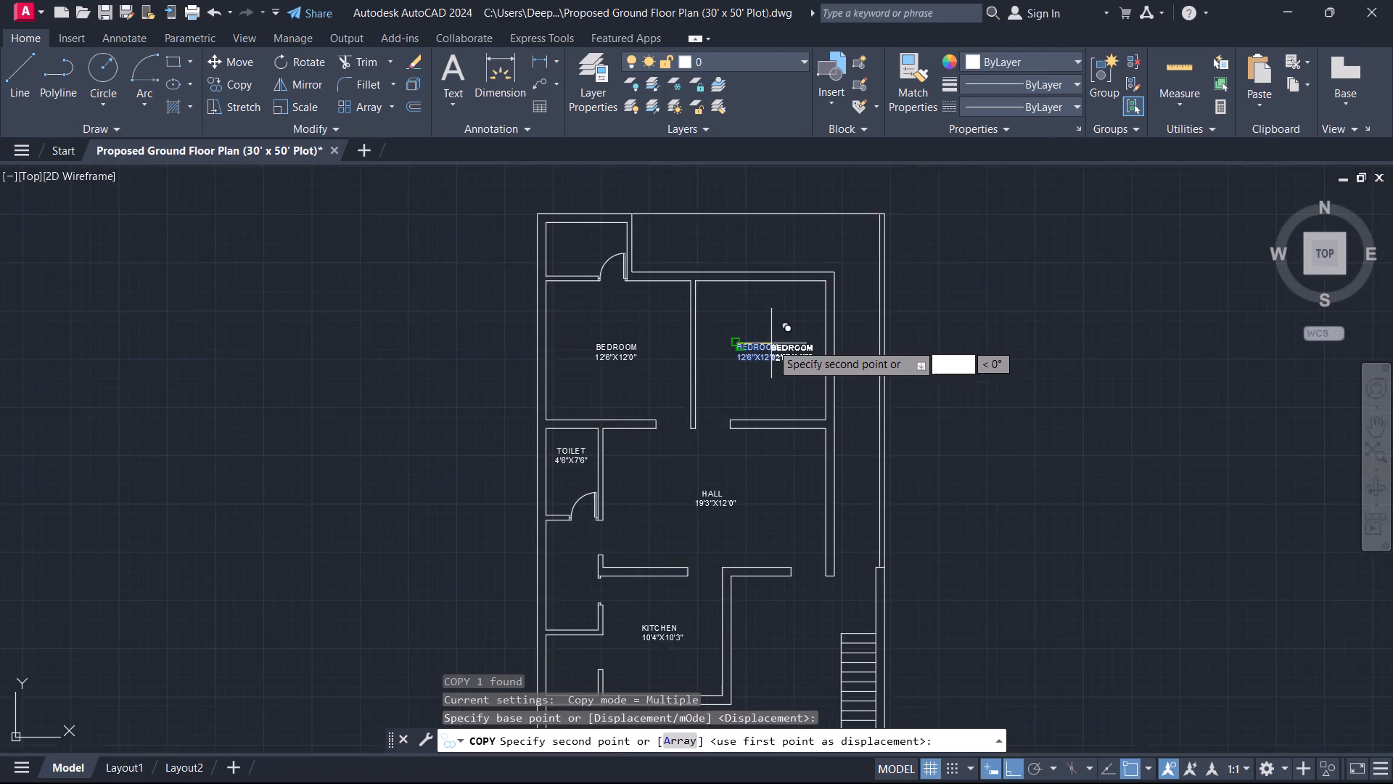
pyautogui.moveTo(770, 343); pyautogui.dragTo(752, 421, button='middle')
pyautogui.scroll(4, 751, 361)
pyautogui.scroll(-1, 731, 229)
pyautogui.moveTo(729, 235); pyautogui.dragTo(710, 353, button='middle')
pyautogui.click(718, 289)
pyautogui.press('Escape')
# In the copied label, replace BEDROOM with OPEN and add the size 21'0"X4'7" on a new line beneath it.
pyautogui.click(709, 309)
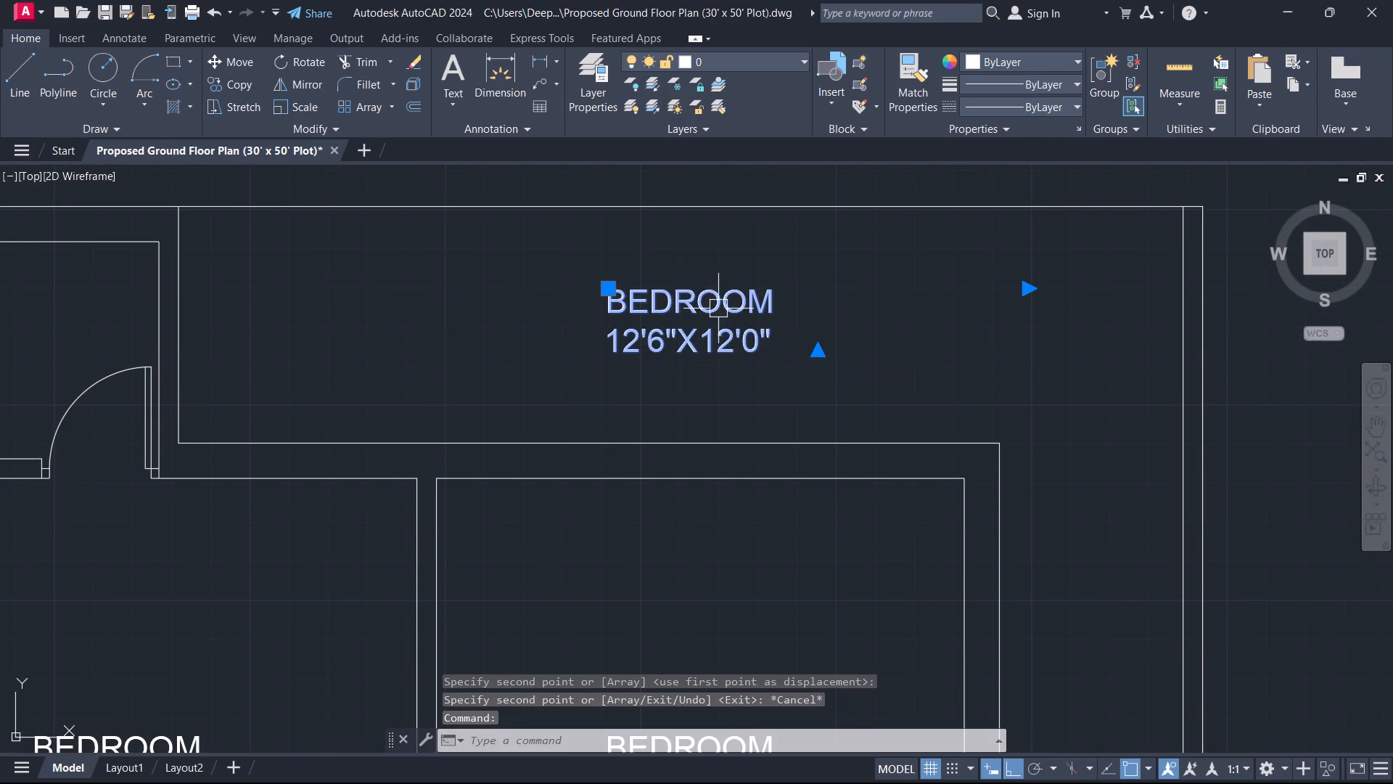
pyautogui.doubleClick(720, 309)
pyautogui.moveTo(769, 306); pyautogui.dragTo(601, 297)
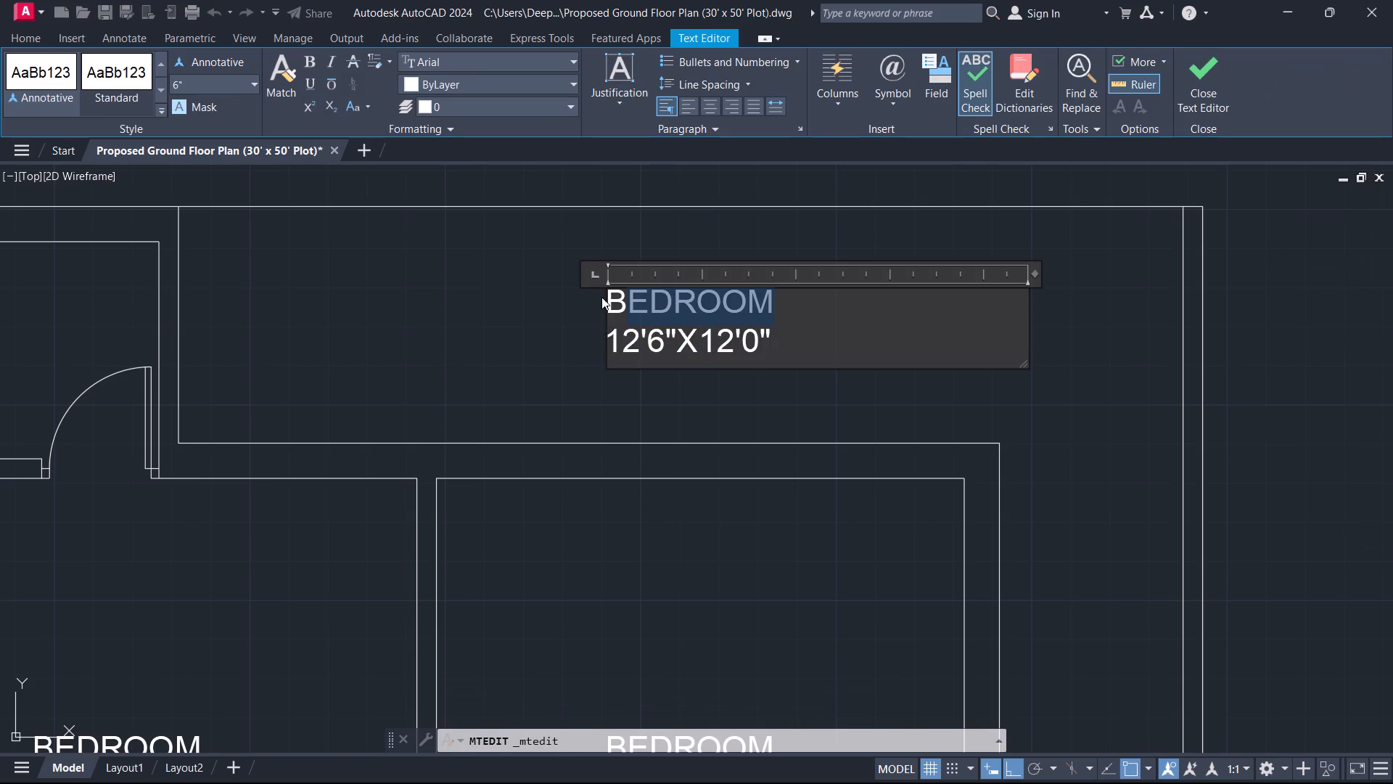
pyautogui.write('OPEN')
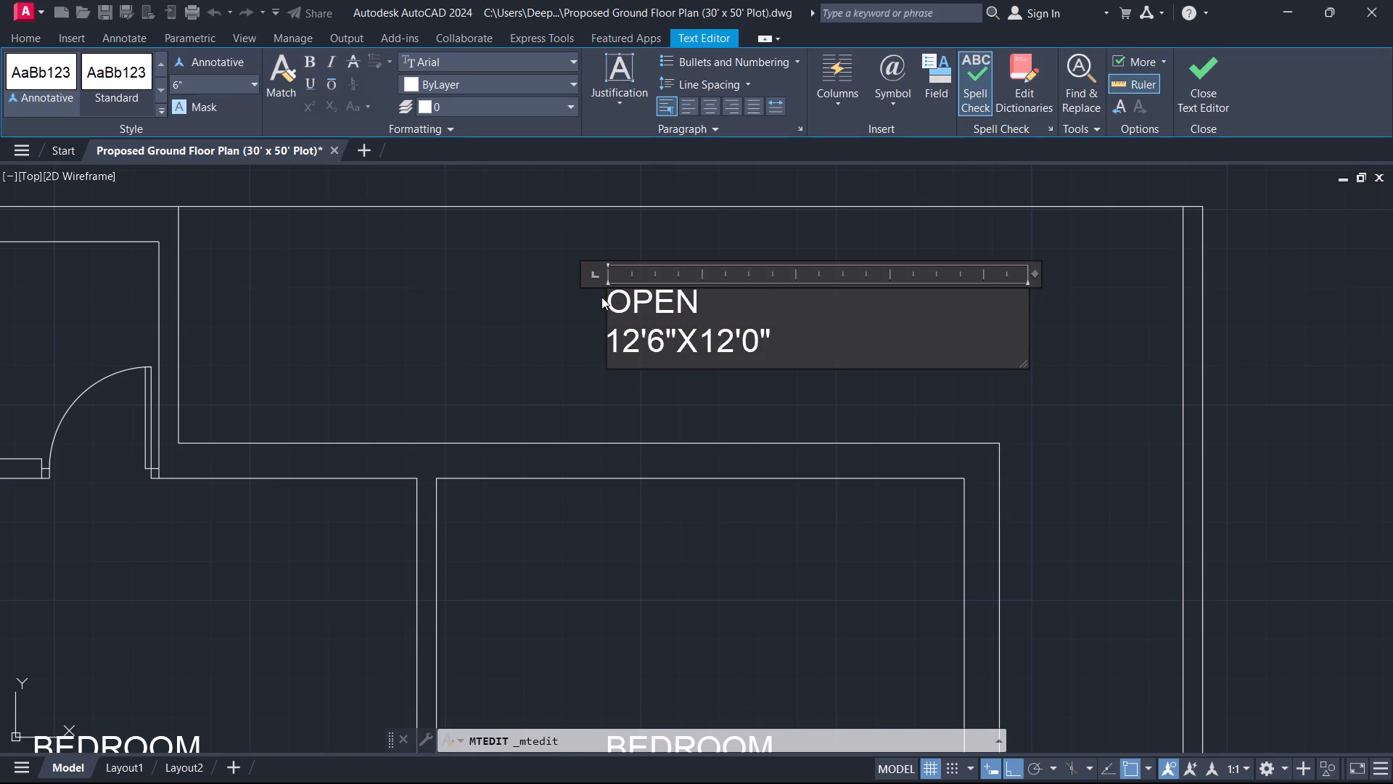
pyautogui.press('Return')
pyautogui.write('21')
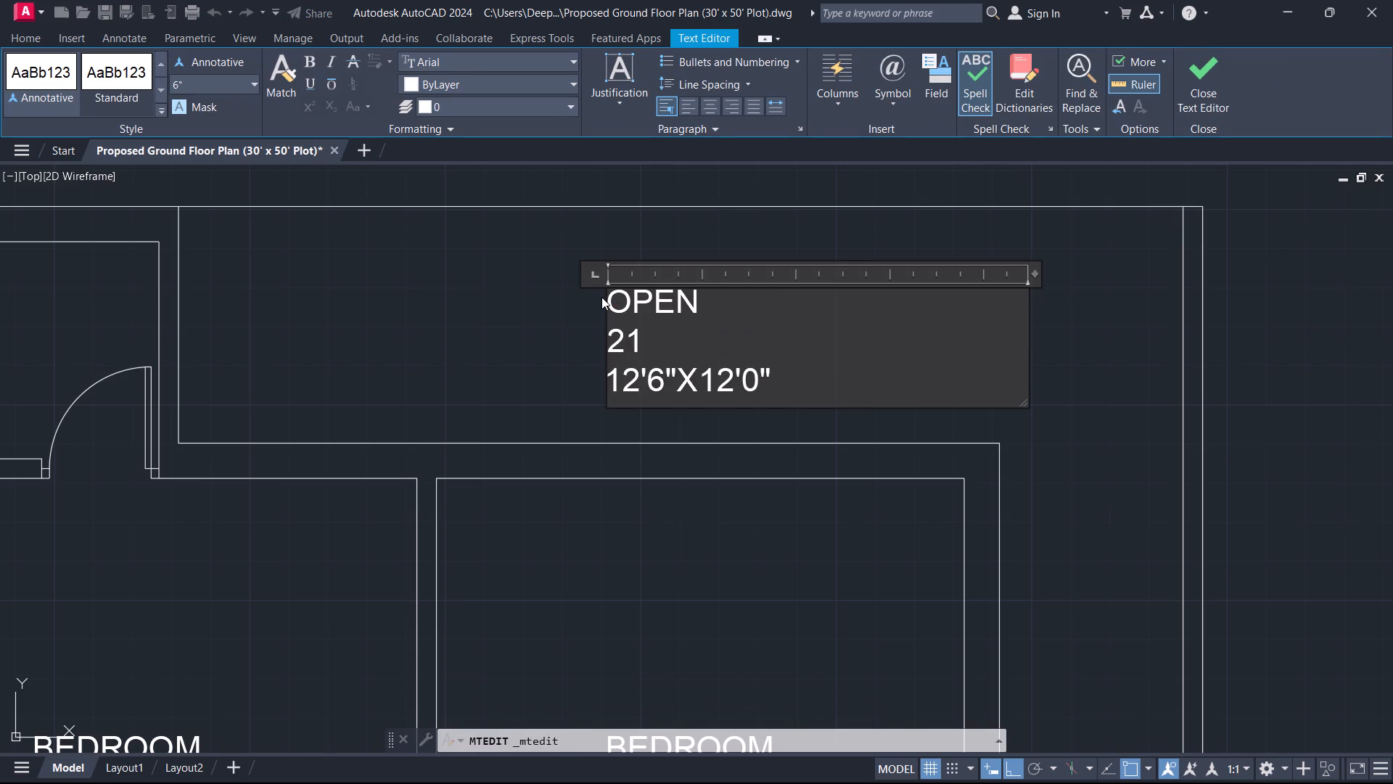
pyautogui.press("'")
pyautogui.write('0"')
pyautogui.press('x')
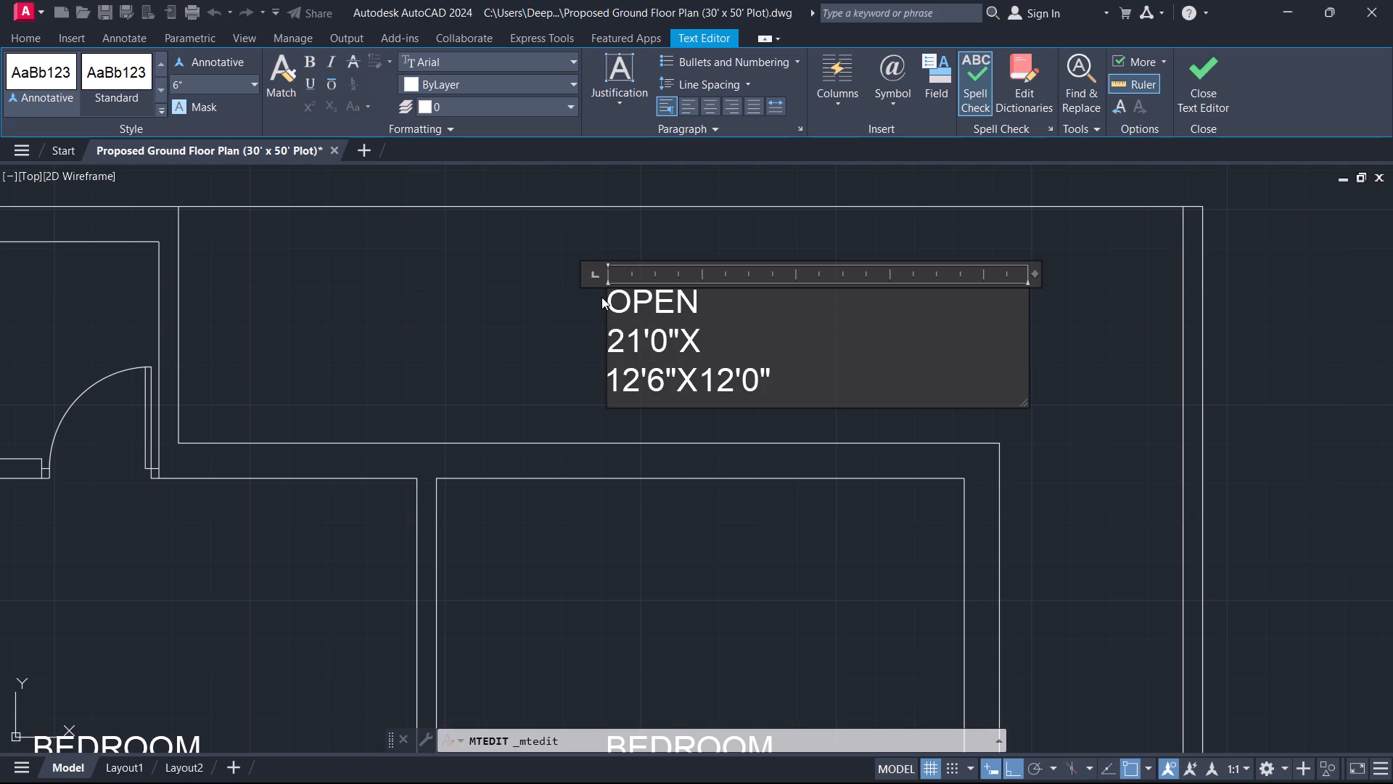
pyautogui.press('4')
pyautogui.press("'")
pyautogui.press('4')
pyautogui.press('BackSpace')
pyautogui.write('7"')
# Delete the leftover bedroom size line from the OPEN label.
pyautogui.press('Down')
pyautogui.press('BackSpace')
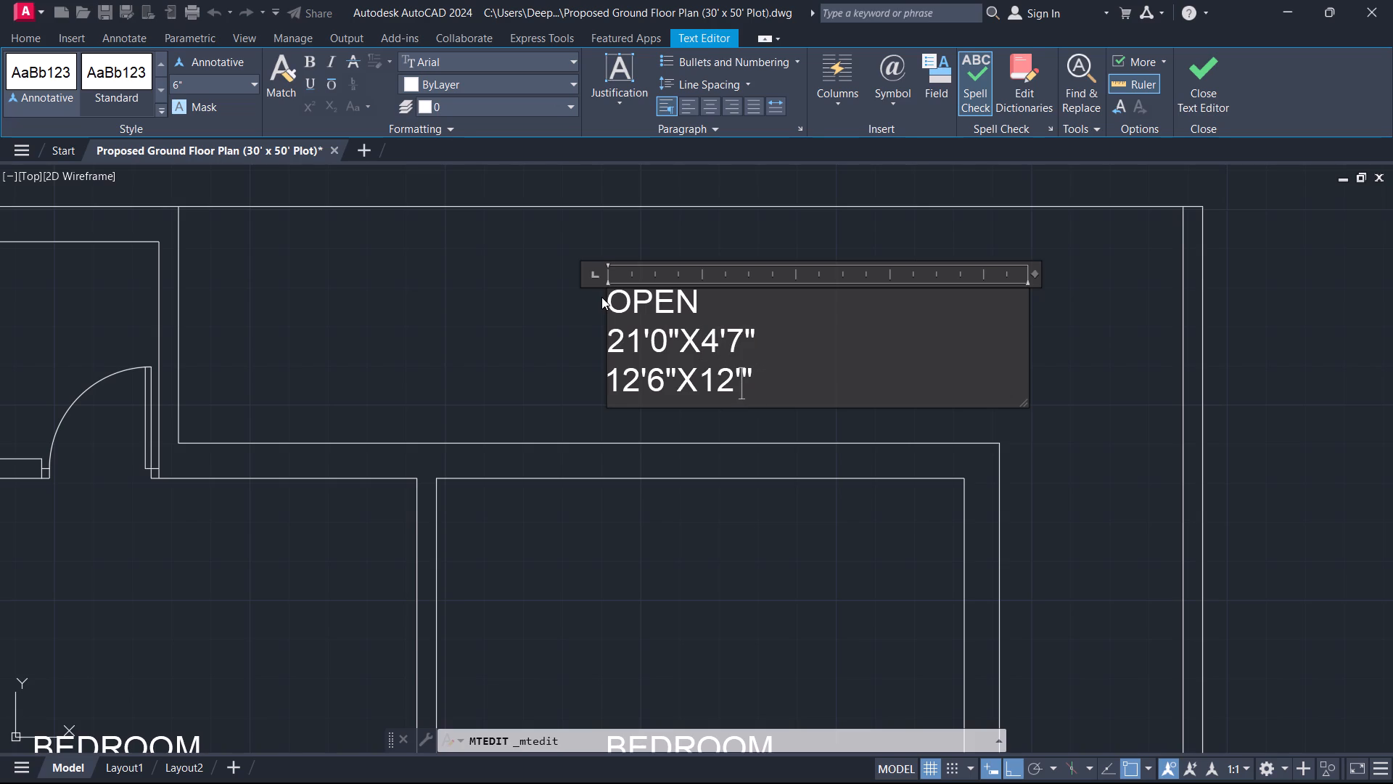
pyautogui.press('BackSpace')
pyautogui.press('BackSpace')
pyautogui.press('BackSpace')
pyautogui.press('Right')
pyautogui.press('BackSpace')
pyautogui.press('Right')
pyautogui.press('BackSpace')
pyautogui.press('BackSpace')
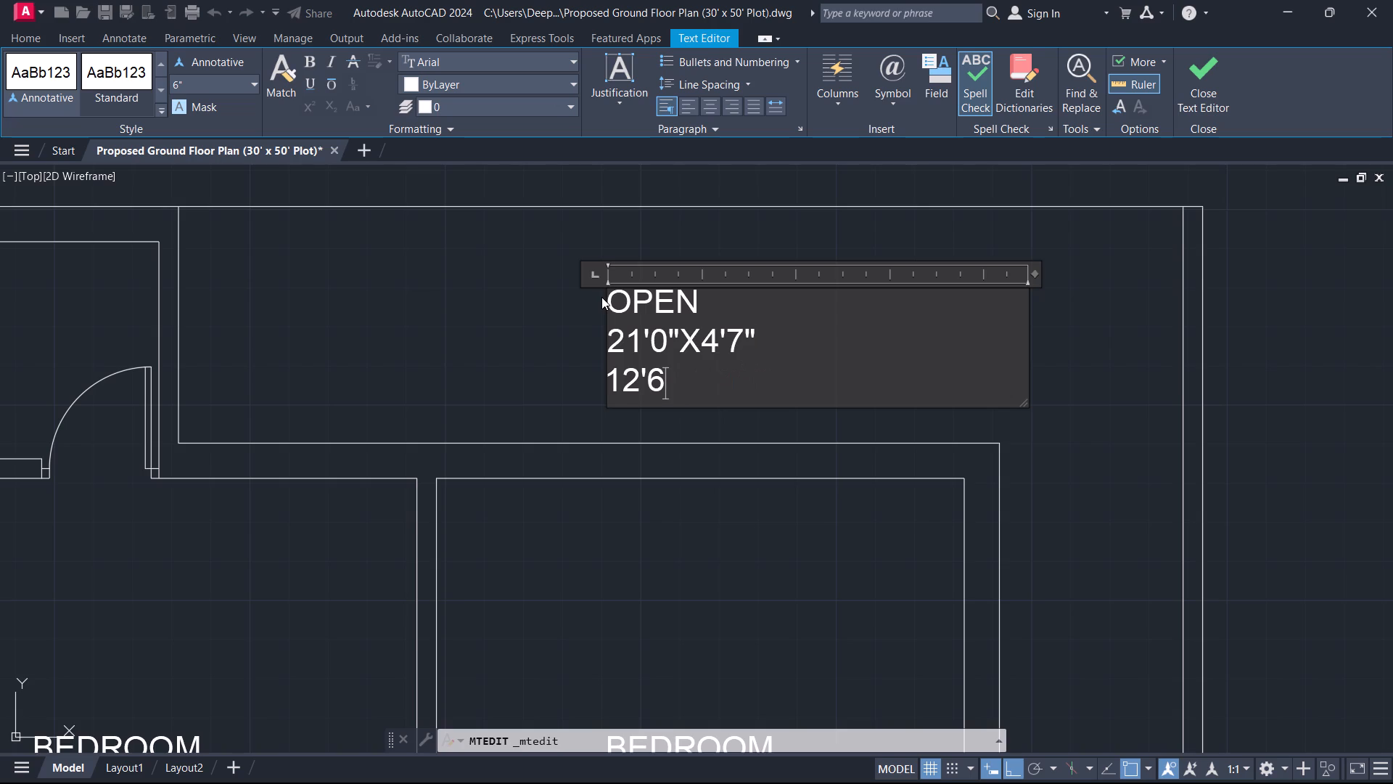
pyautogui.press('BackSpace')
pyautogui.press('BackSpace')
pyautogui.press('BackSpace')
pyautogui.press('BackSpace')
pyautogui.press('BackSpace')
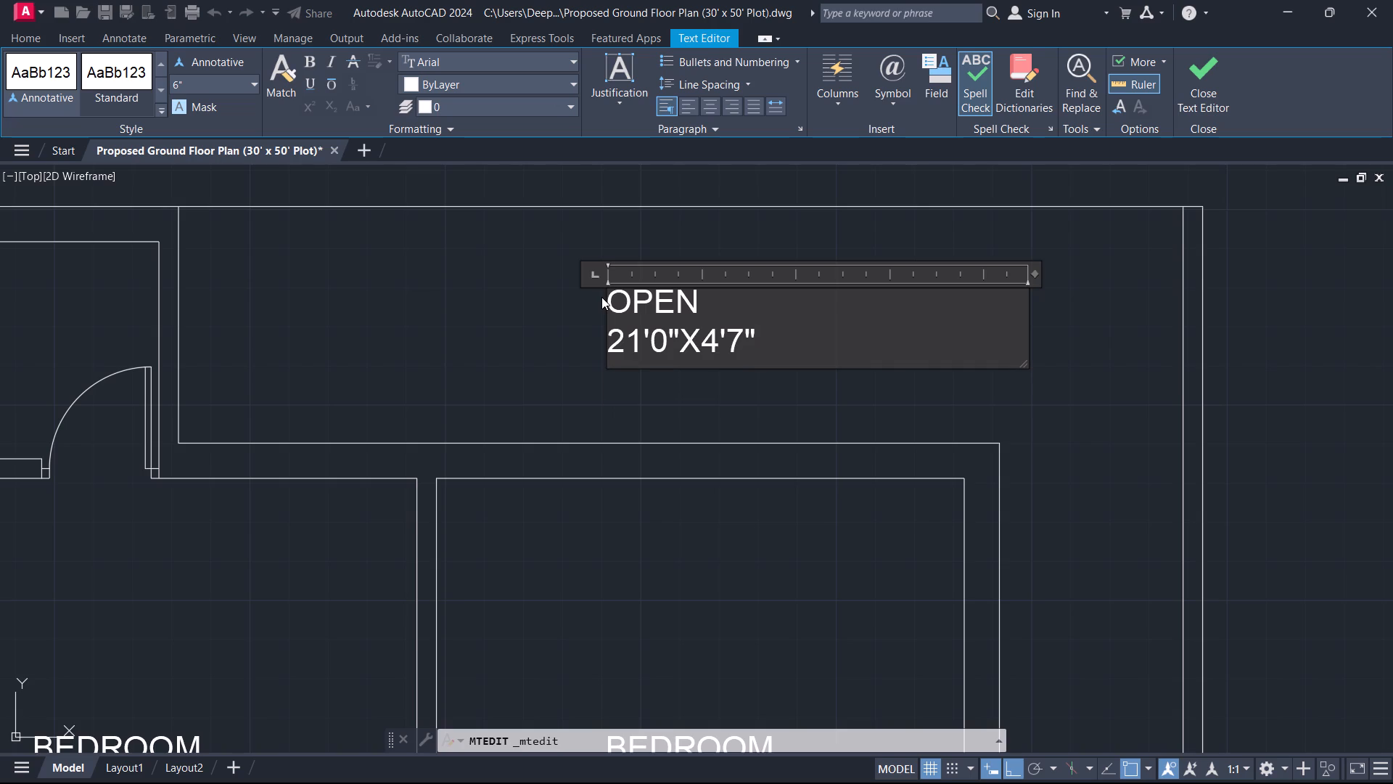
# Indent the word OPEN by two spaces above its size line and finish editing the label.
pyautogui.press('Up')
pyautogui.hotkey('ctrl', 'Left')
pyautogui.press('Left')
pyautogui.press('space')
pyautogui.press('space')
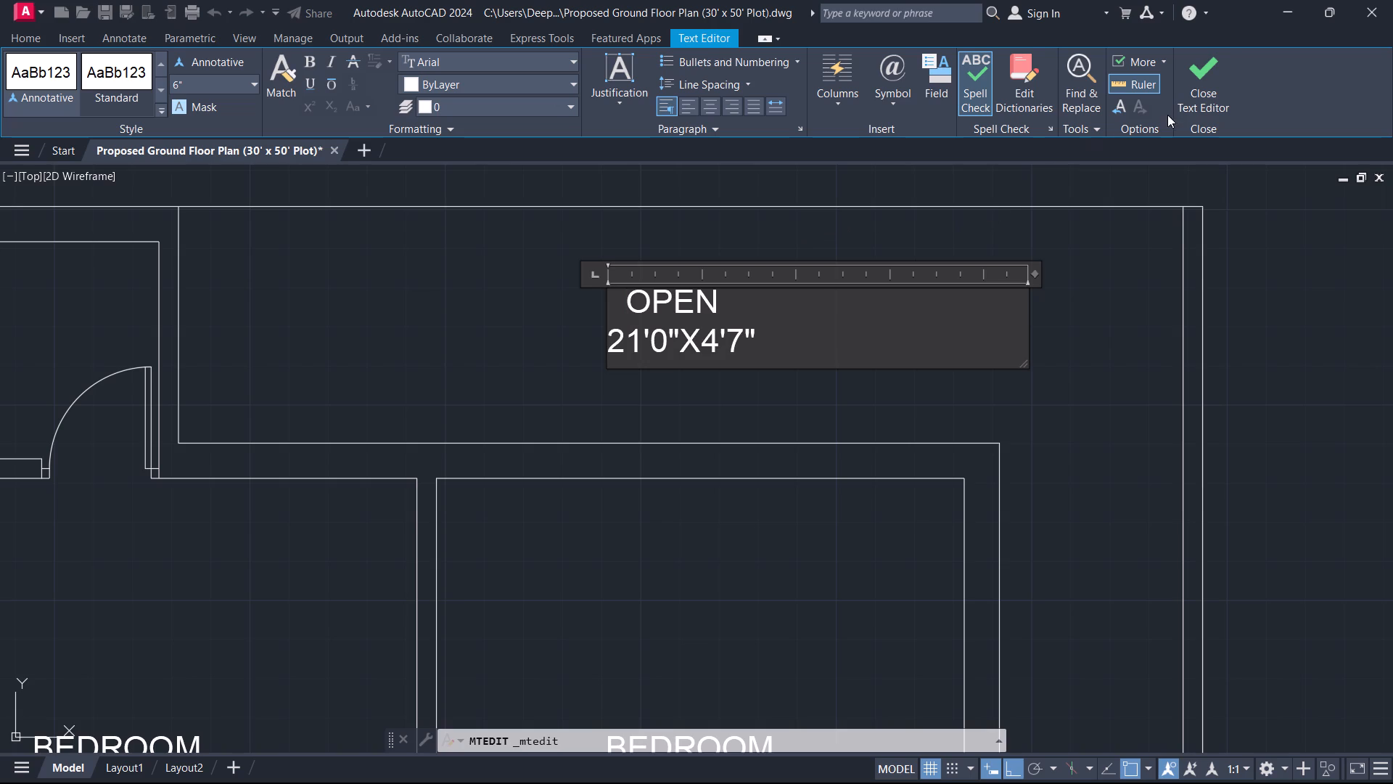
pyautogui.click(1188, 102)
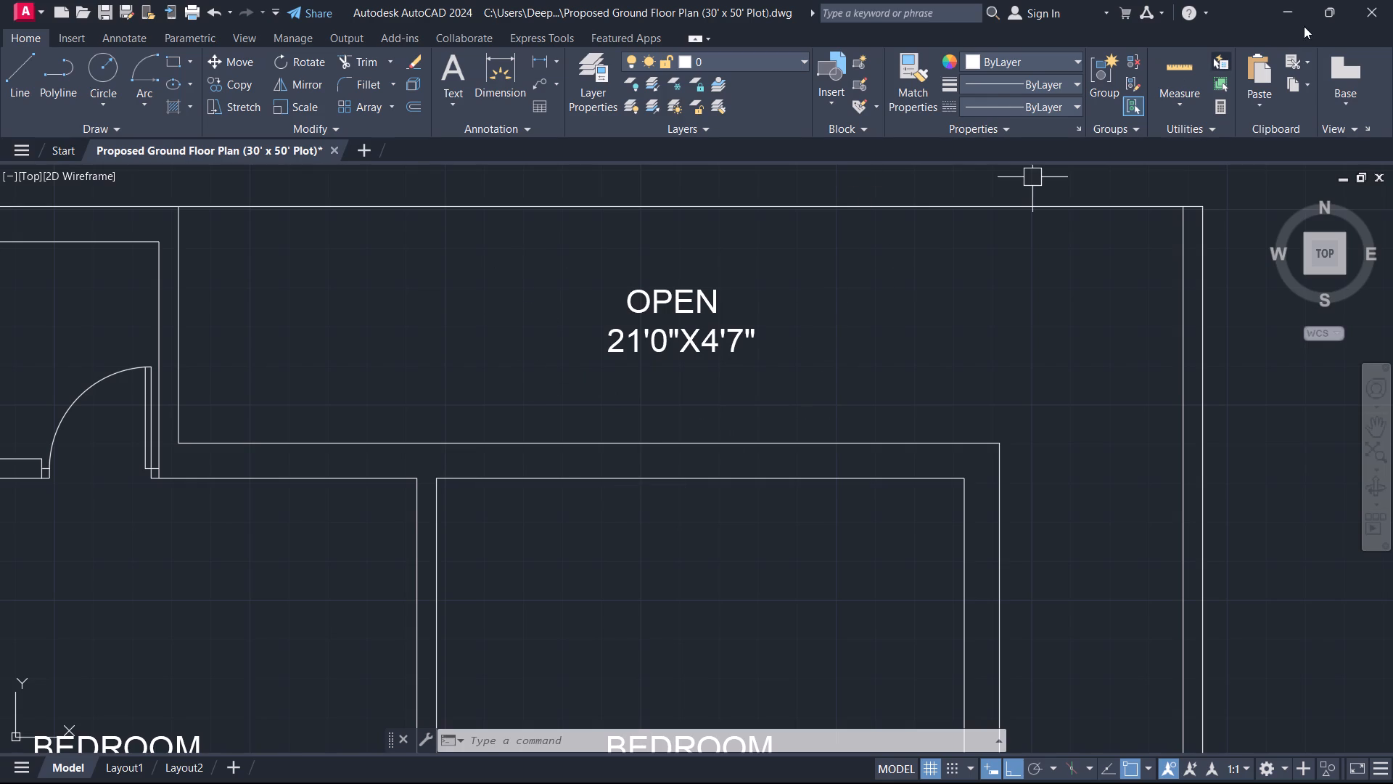
# Copy the KITCHEN label straight down into the space below the kitchen, beside the stairs.
pyautogui.scroll(-2, 605, 382)
pyautogui.moveTo(659, 552); pyautogui.dragTo(835, 307, button='middle')
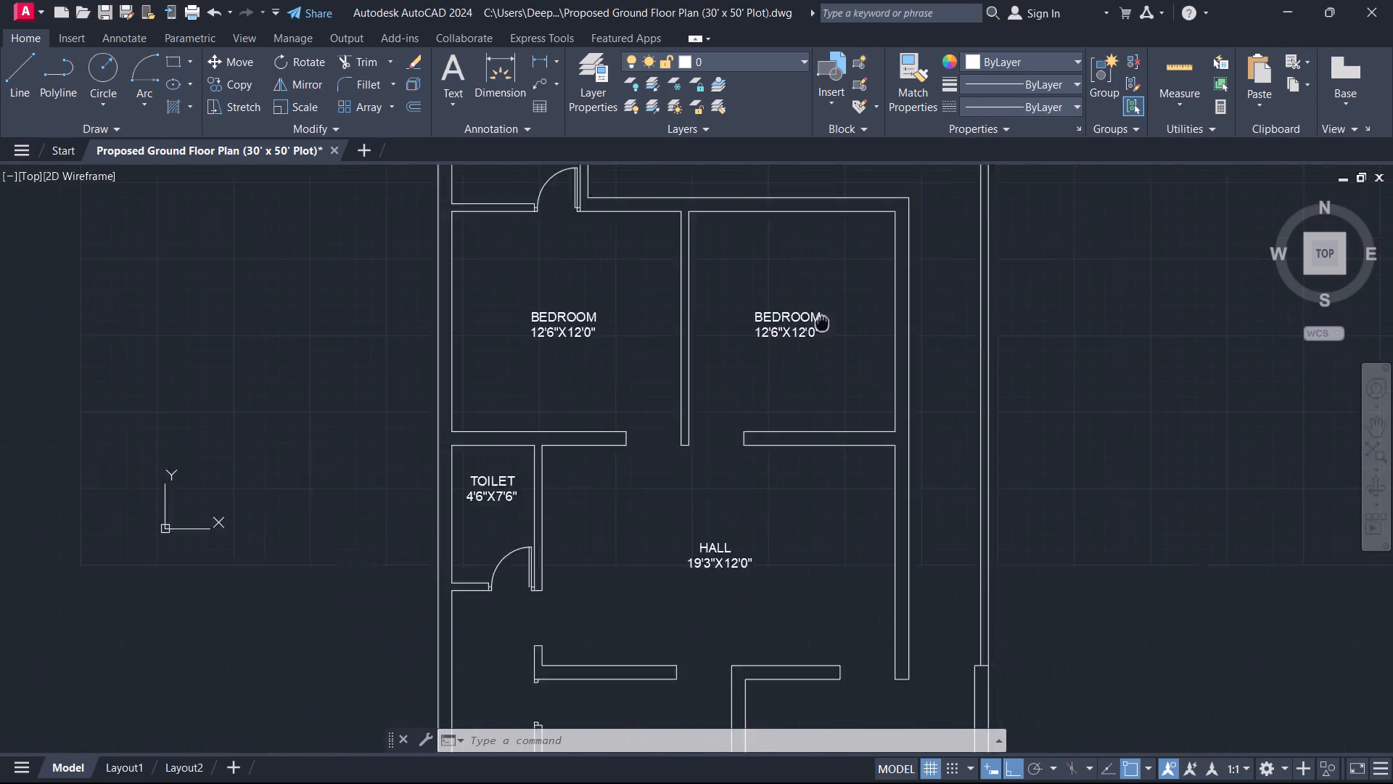
pyautogui.moveTo(835, 307); pyautogui.dragTo(900, 203, button='middle')
pyautogui.scroll(-3, 725, 348)
pyautogui.scroll(1, 727, 398)
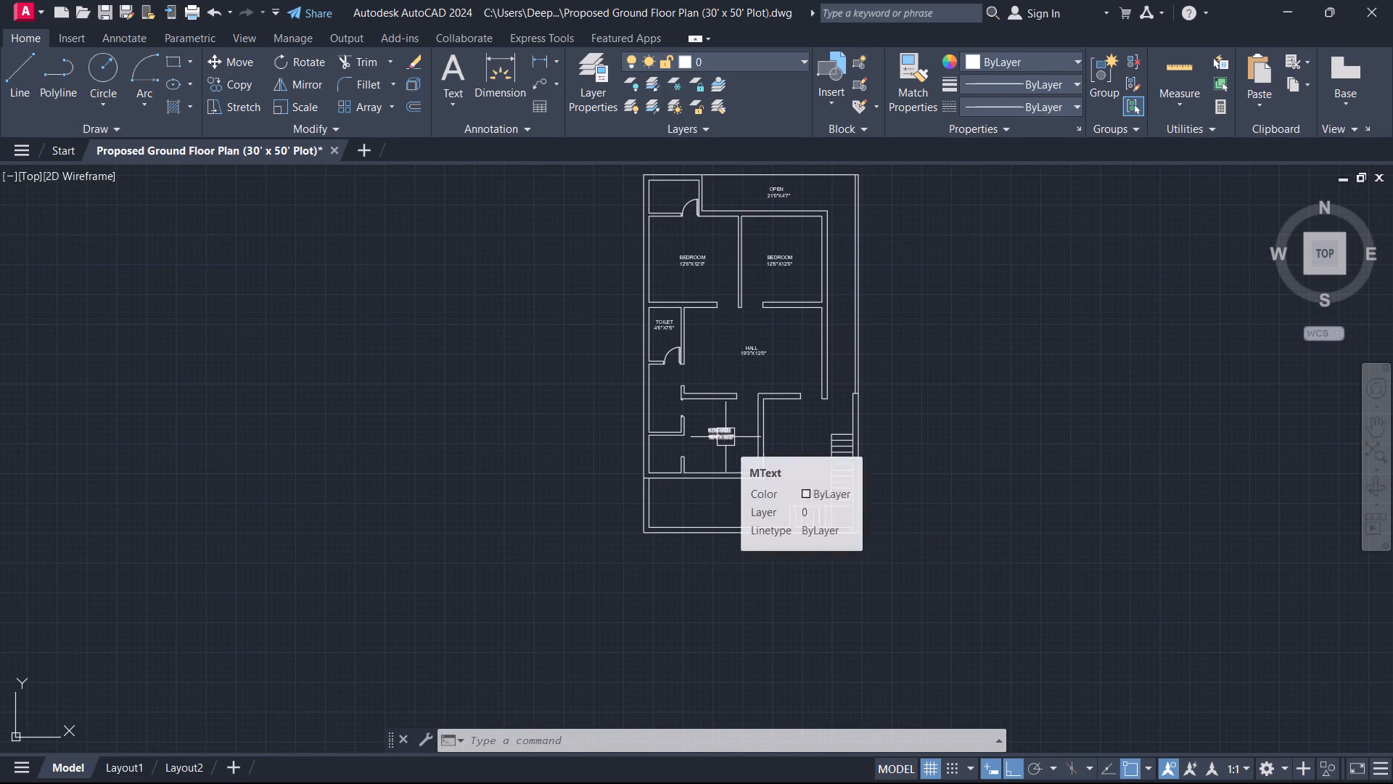
pyautogui.scroll(3, 725, 447)
pyautogui.click(701, 412)
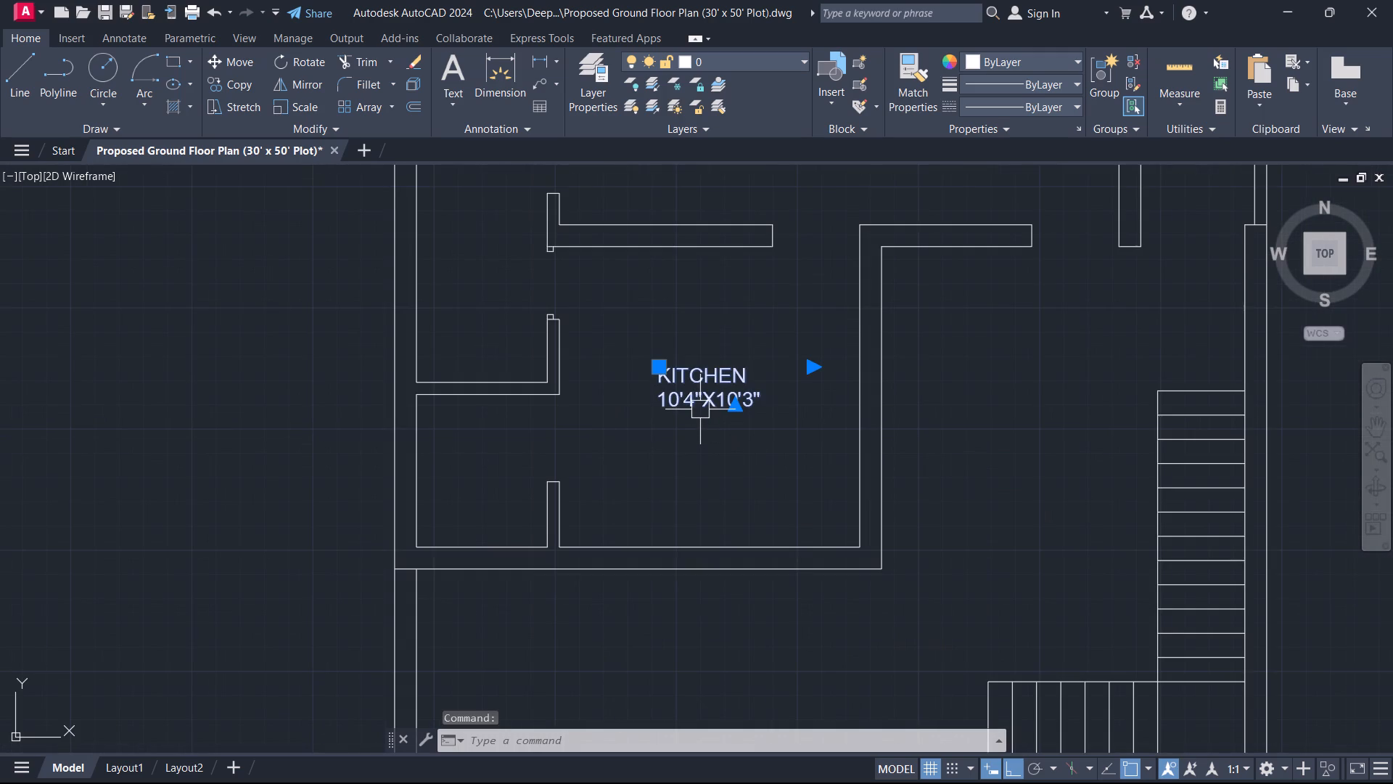
pyautogui.write('CO')
pyautogui.press('space')
pyautogui.click(700, 409)
pyautogui.moveTo(727, 492); pyautogui.dragTo(970, 94, button='middle')
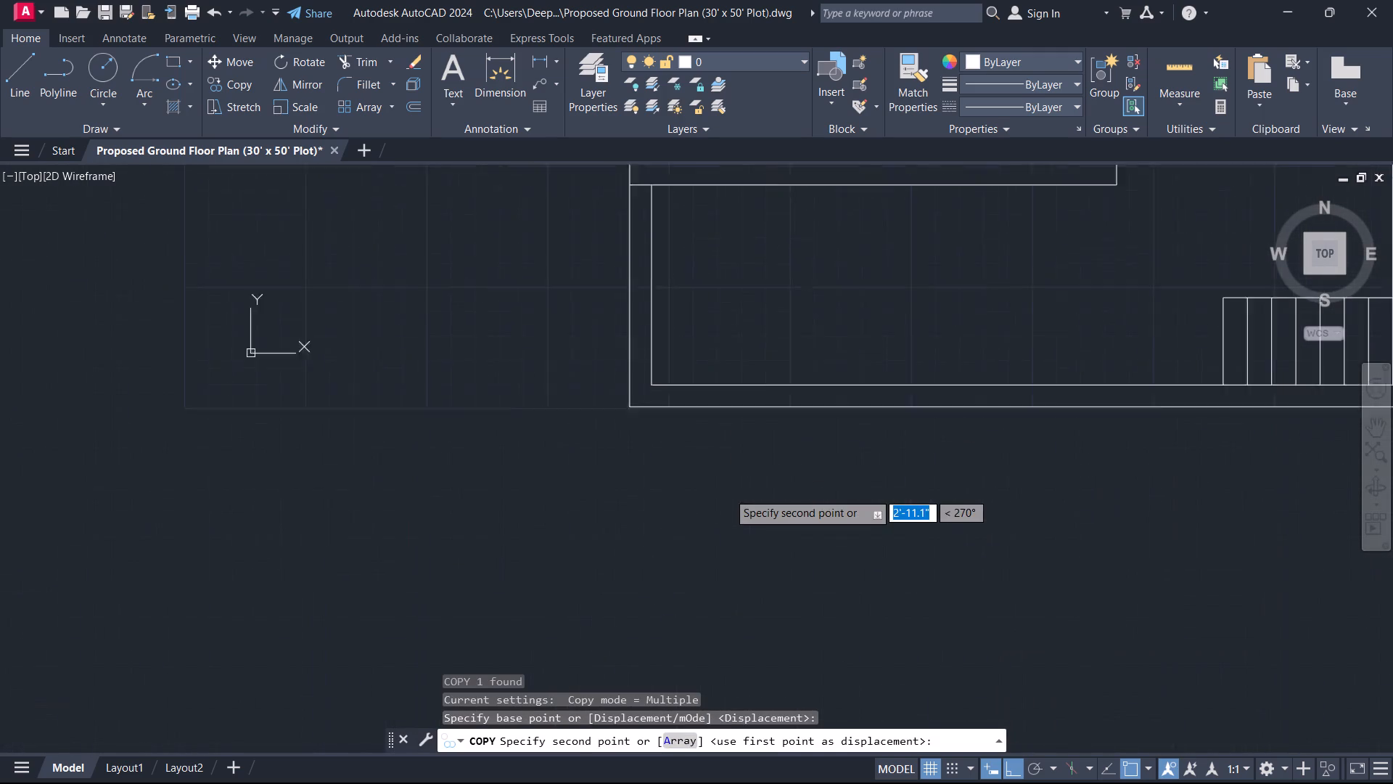
pyautogui.moveTo(970, 94); pyautogui.dragTo(975, 82, button='middle')
pyautogui.click(836, 245)
pyautogui.press('F1')
pyautogui.scroll(1, 987, 232)
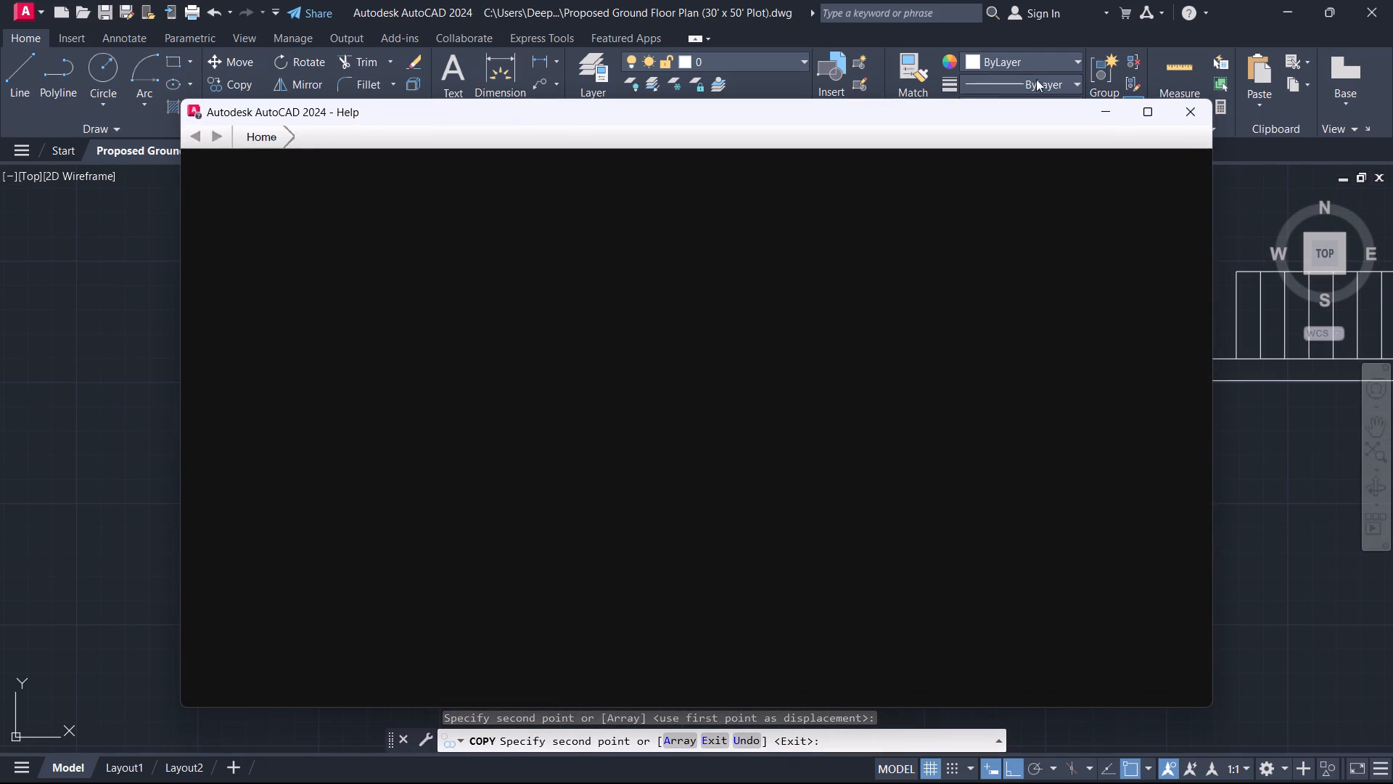
pyautogui.click(1195, 123)
pyautogui.scroll(1, 871, 261)
pyautogui.press('Escape')
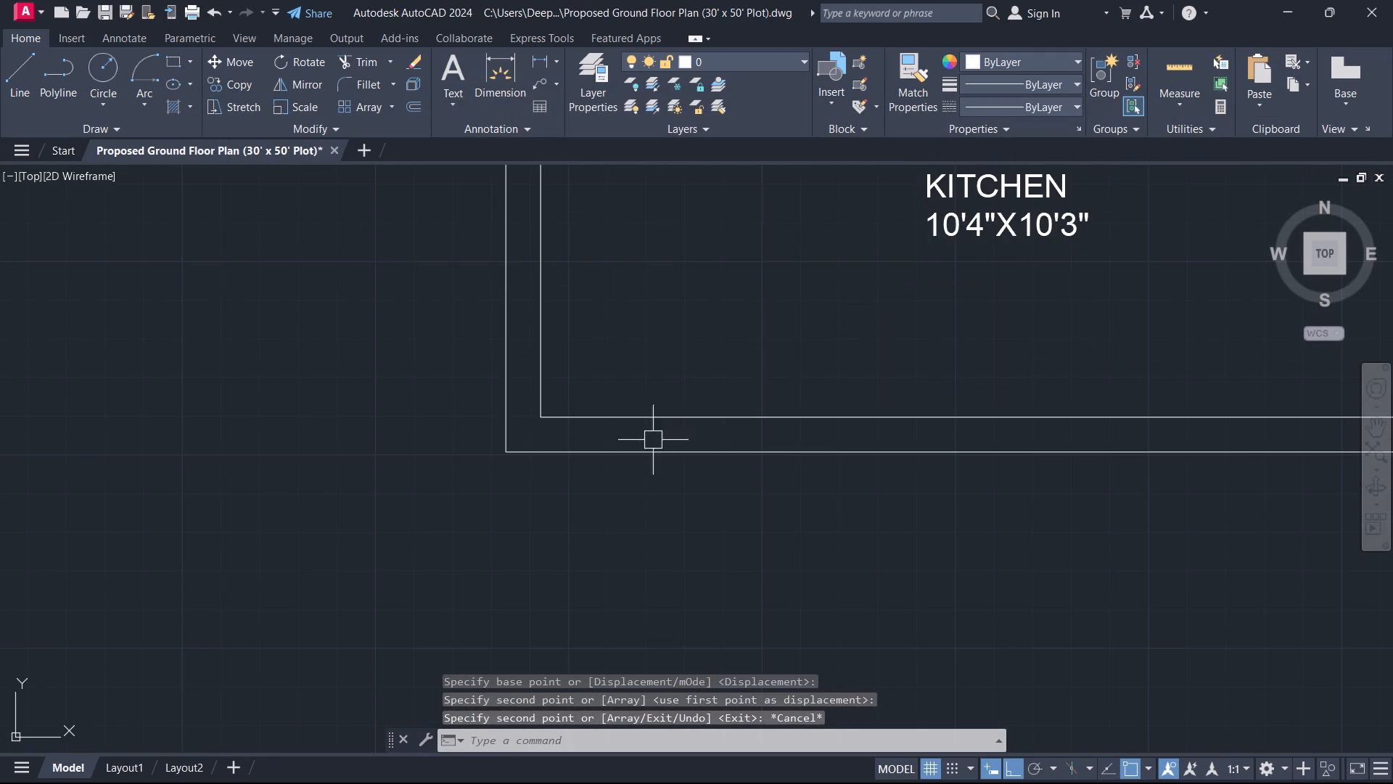
# Move the copied kitchen label horizontally toward the plan's left outer wall.
pyautogui.moveTo(1021, 251); pyautogui.dragTo(818, 519, button='middle')
pyautogui.scroll(-1, 1023, 250)
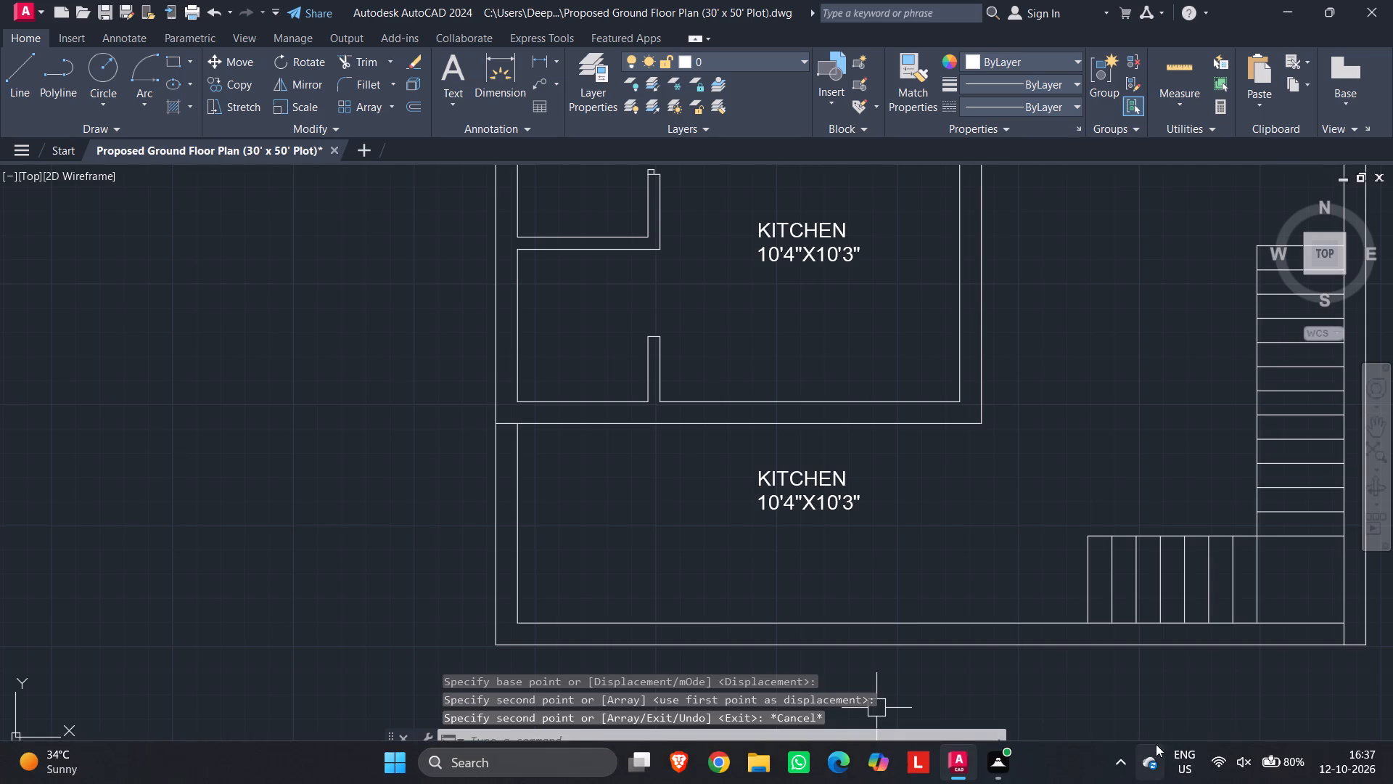
pyautogui.scroll(1, 741, 443)
pyautogui.moveTo(769, 406); pyautogui.dragTo(874, 225, button='middle')
pyautogui.scroll(2, 906, 332)
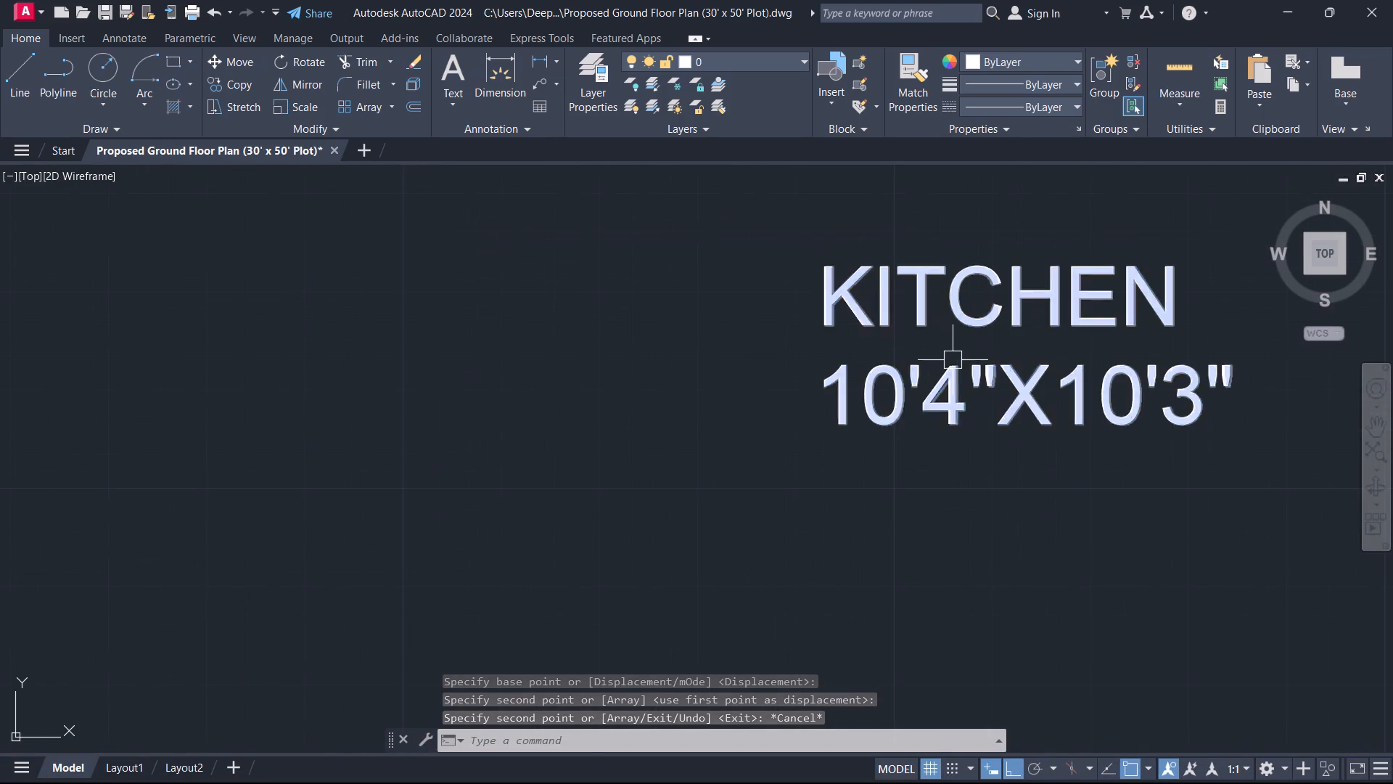
pyautogui.click(953, 360)
pyautogui.press('m')
pyautogui.press('space')
pyautogui.click(902, 300)
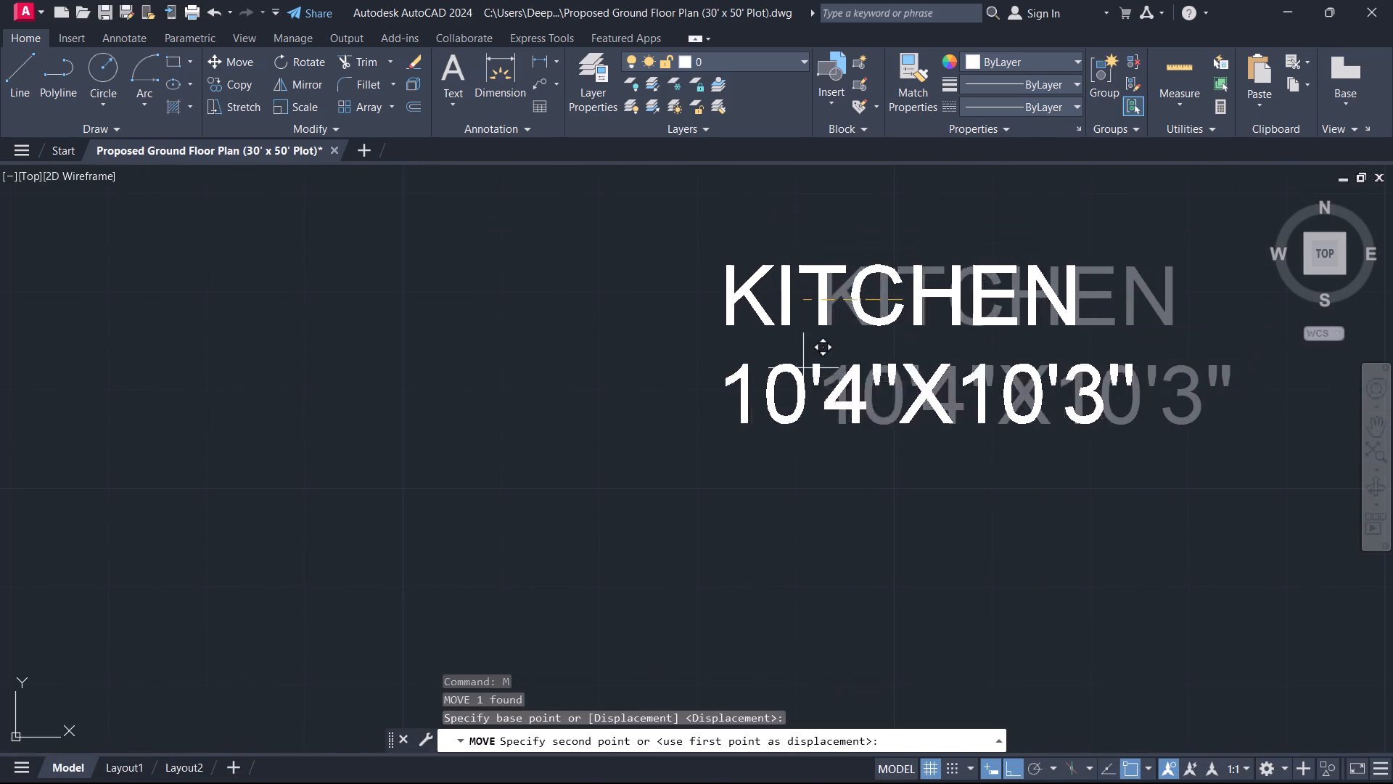
pyautogui.click(667, 308)
pyautogui.press('Escape')
# Replace the whole text of the copied kitchen label with OPEN.
pyautogui.doubleClick(719, 287)
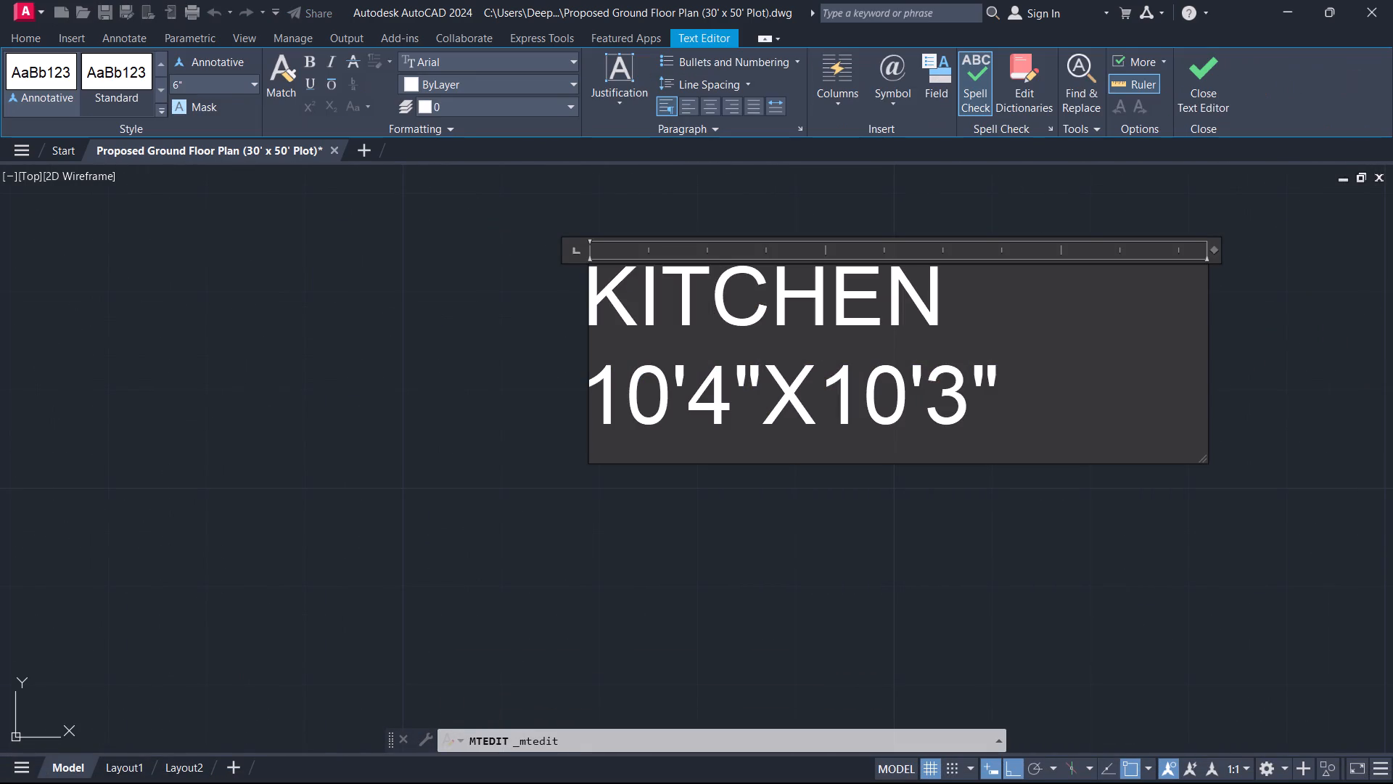
pyautogui.moveTo(1018, 422); pyautogui.dragTo(308, 217)
pyautogui.press('o')
pyautogui.press('p')
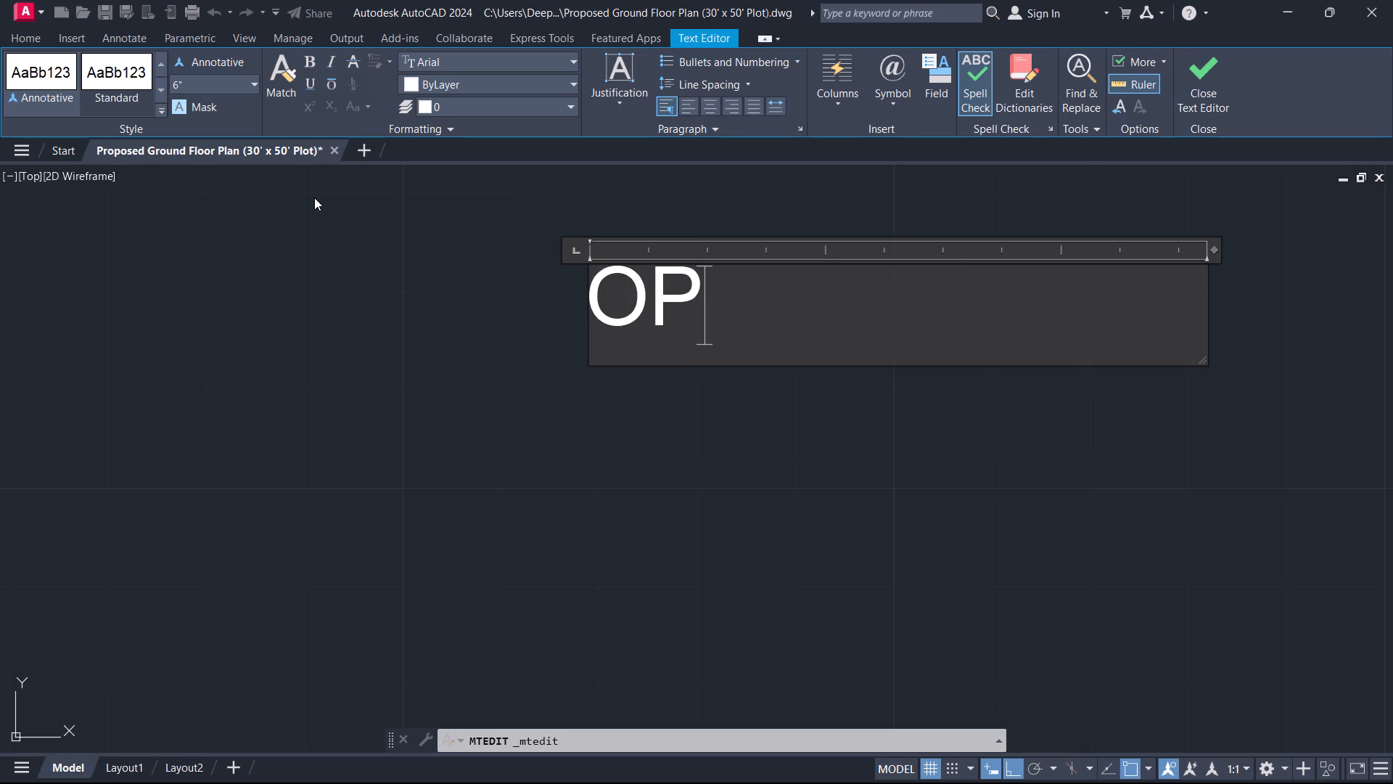
pyautogui.write('EN')
pyautogui.press('space')
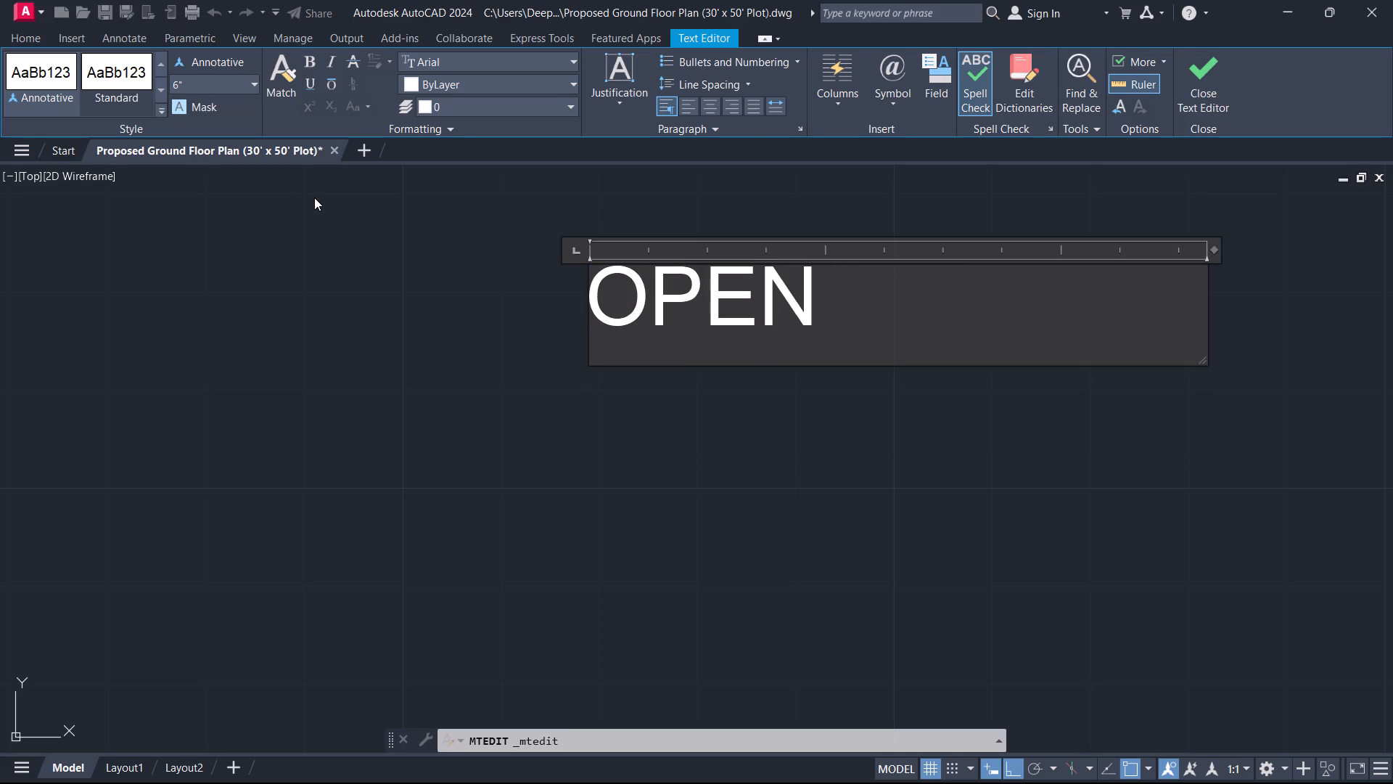
pyautogui.click(1213, 82)
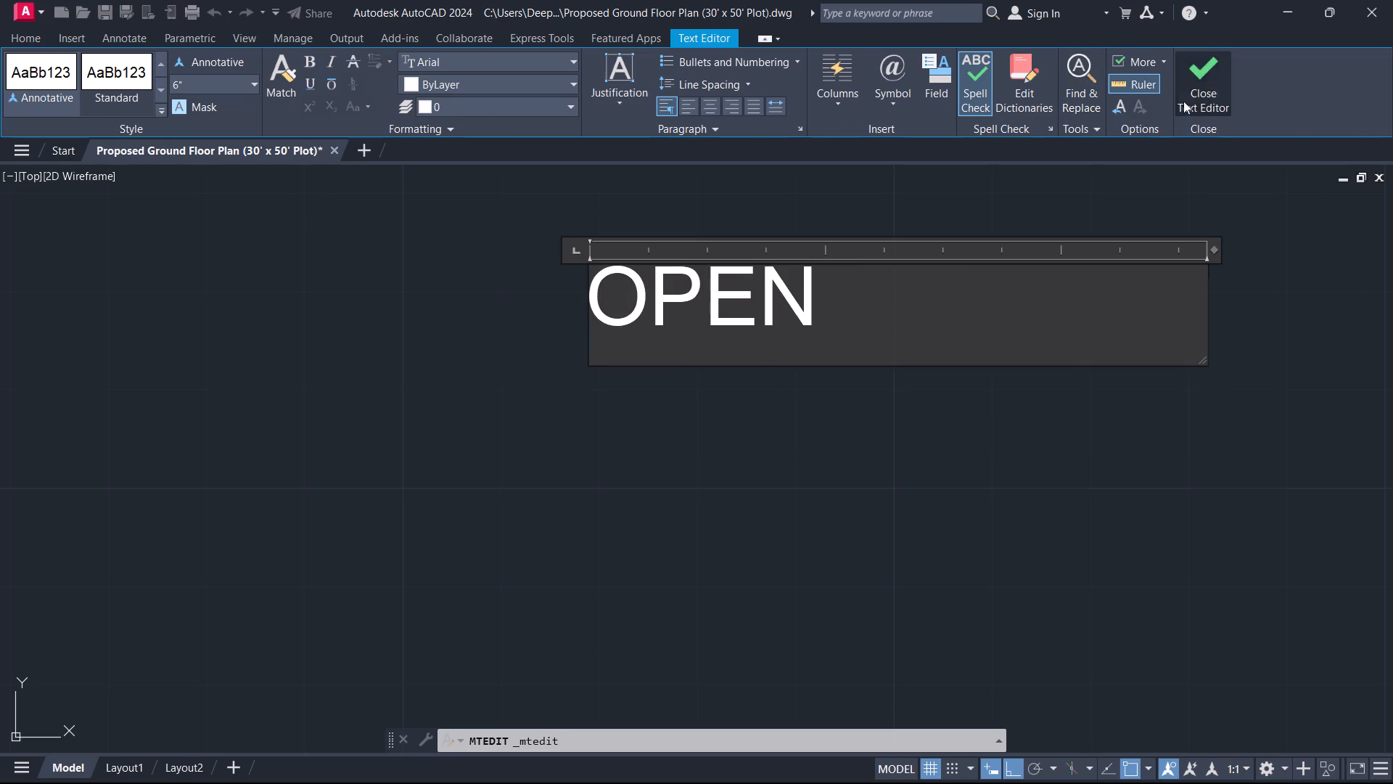
# Move the lower OPEN label straight down toward the middle height of the space below the kitchen.
pyautogui.scroll(-4, 505, 436)
pyautogui.moveTo(490, 437); pyautogui.dragTo(642, 565, button='middle')
pyautogui.scroll(4, 638, 564)
pyautogui.moveTo(728, 555); pyautogui.dragTo(676, 534)
pyautogui.click(584, 447)
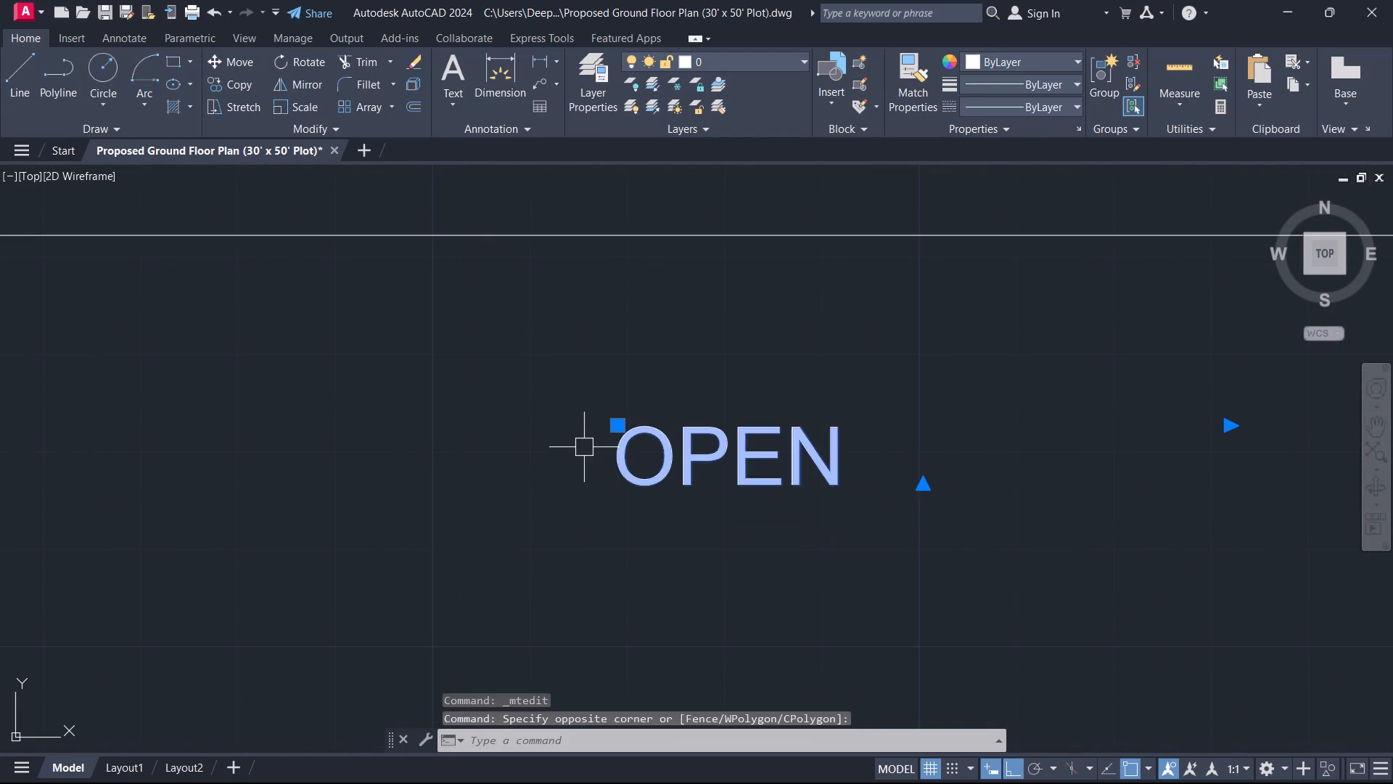
pyautogui.write('M')
pyautogui.press('space')
pyautogui.click(722, 414)
pyautogui.scroll(-1, 686, 516)
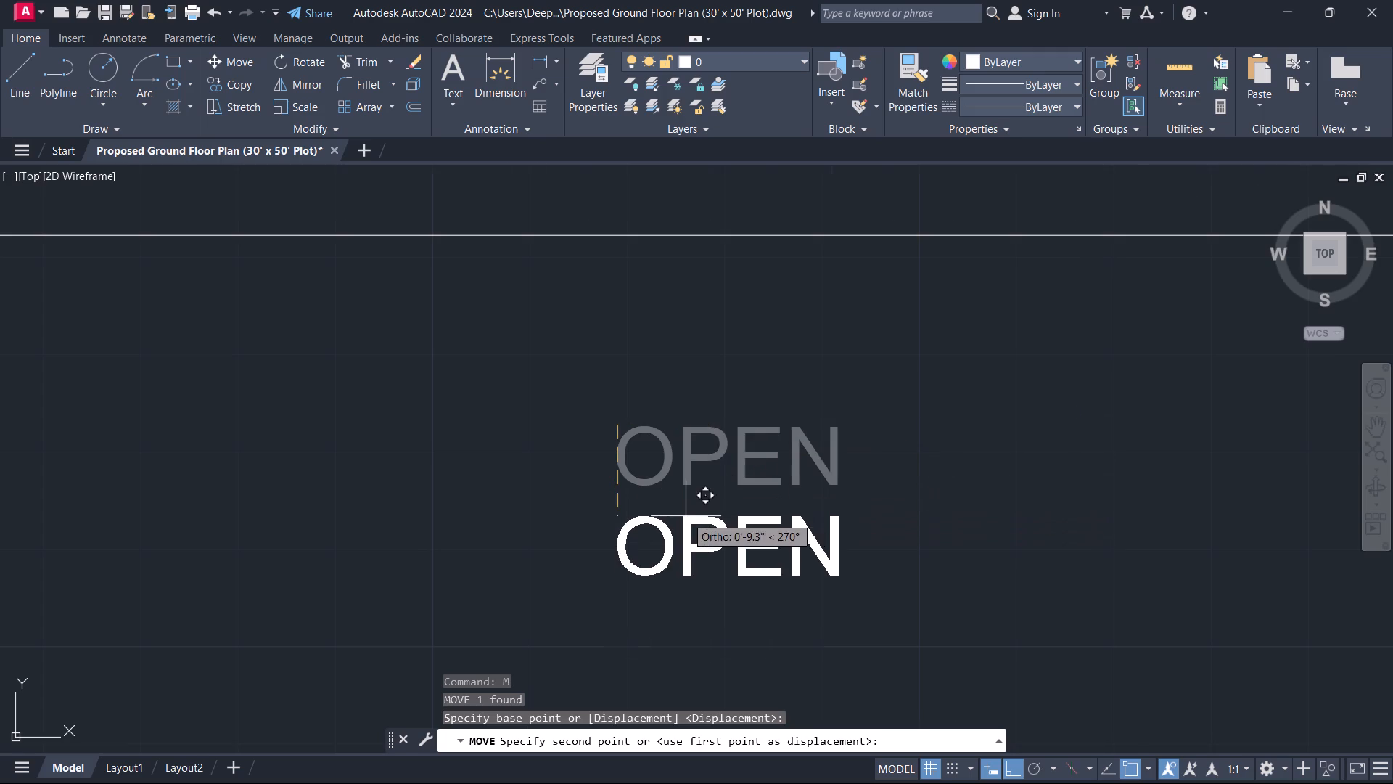
pyautogui.scroll(-4, 686, 516)
pyautogui.scroll(4, 681, 517)
pyautogui.click(694, 455)
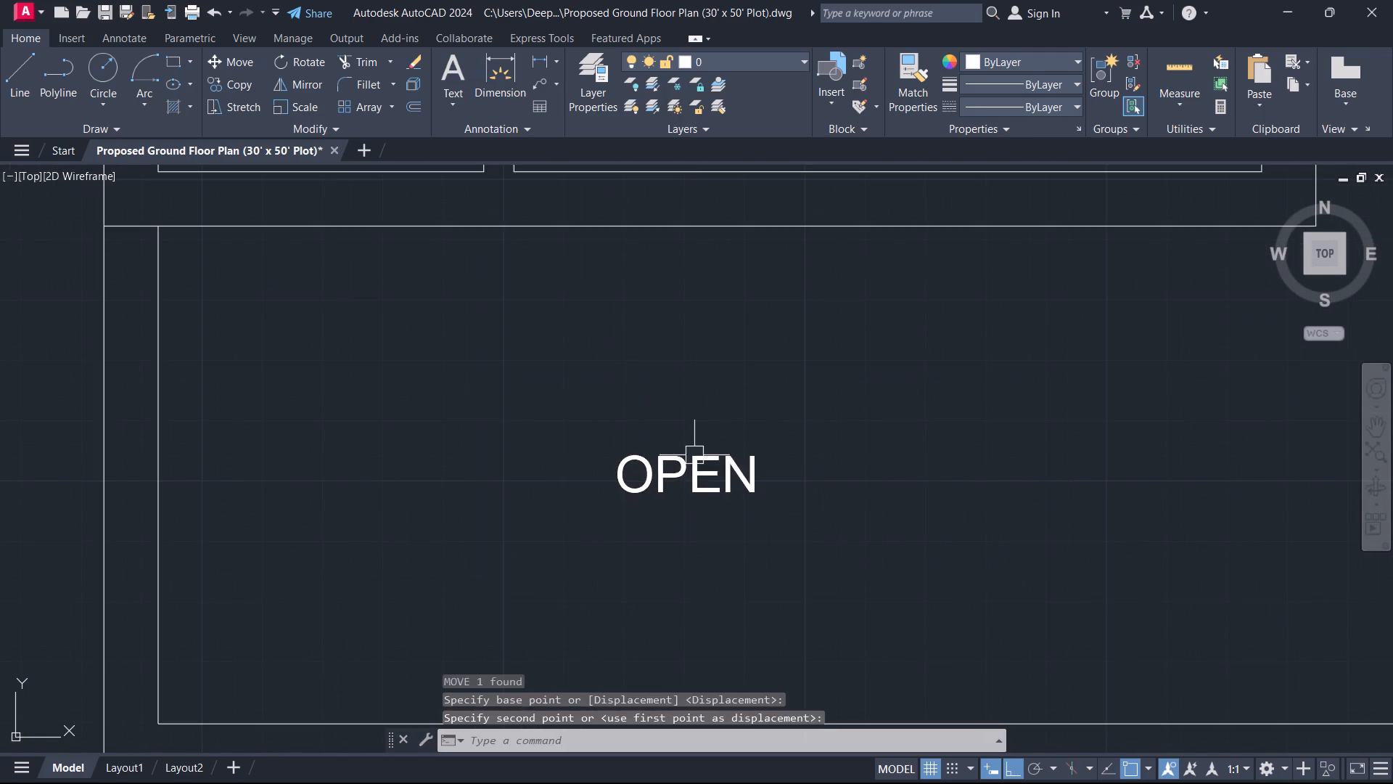
pyautogui.press('Escape')
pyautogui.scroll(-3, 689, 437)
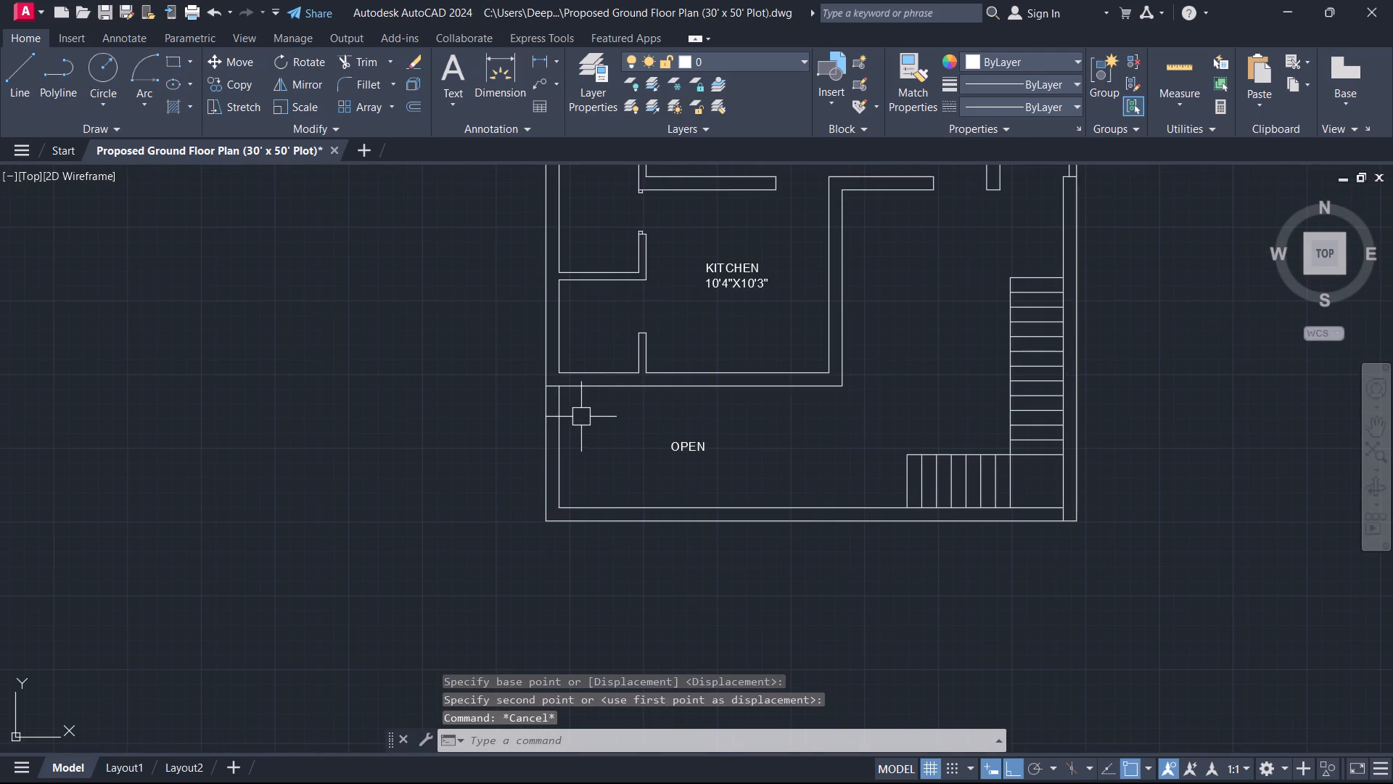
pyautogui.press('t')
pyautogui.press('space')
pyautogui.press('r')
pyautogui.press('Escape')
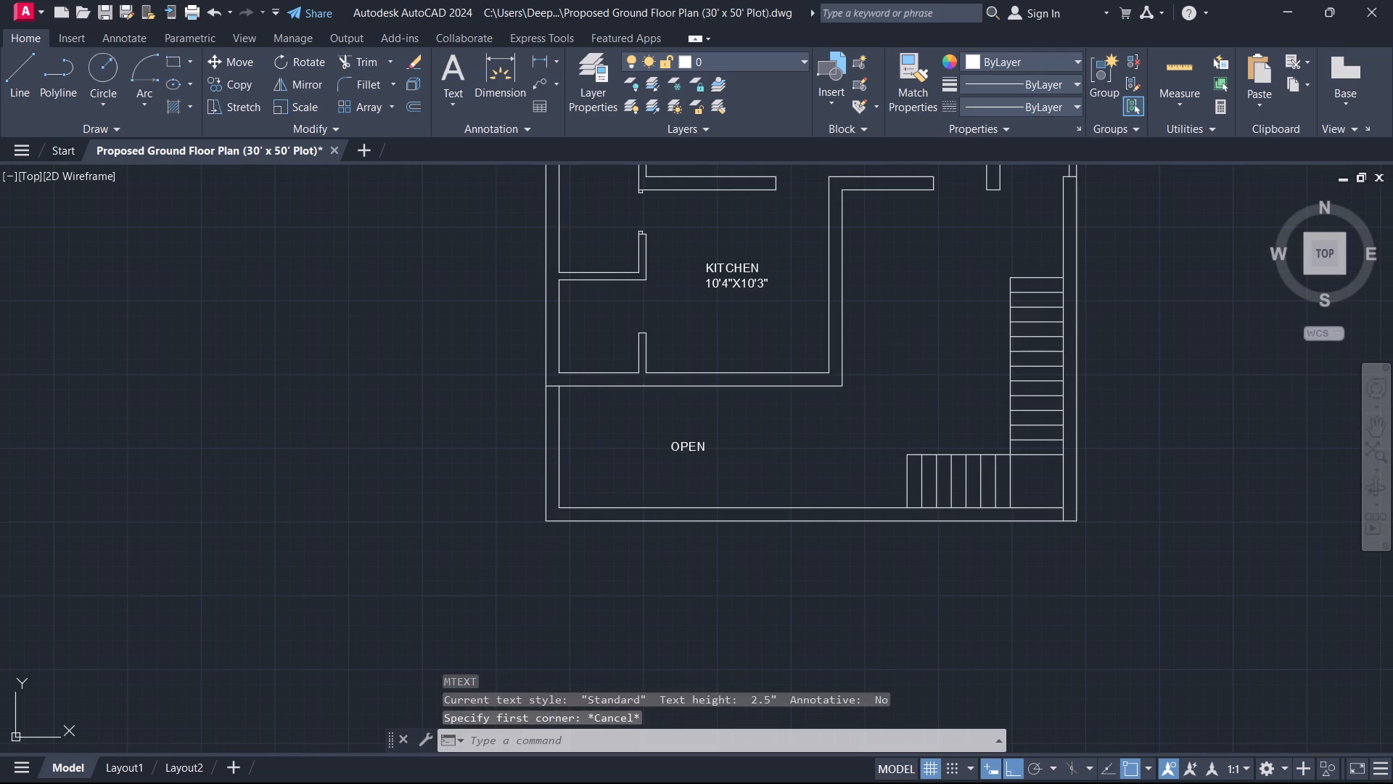
# Extend the leftmost tread line of the lower stair flight down to the outer boundary line.
pyautogui.press('t')
pyautogui.press('Escape')
pyautogui.write('EX')
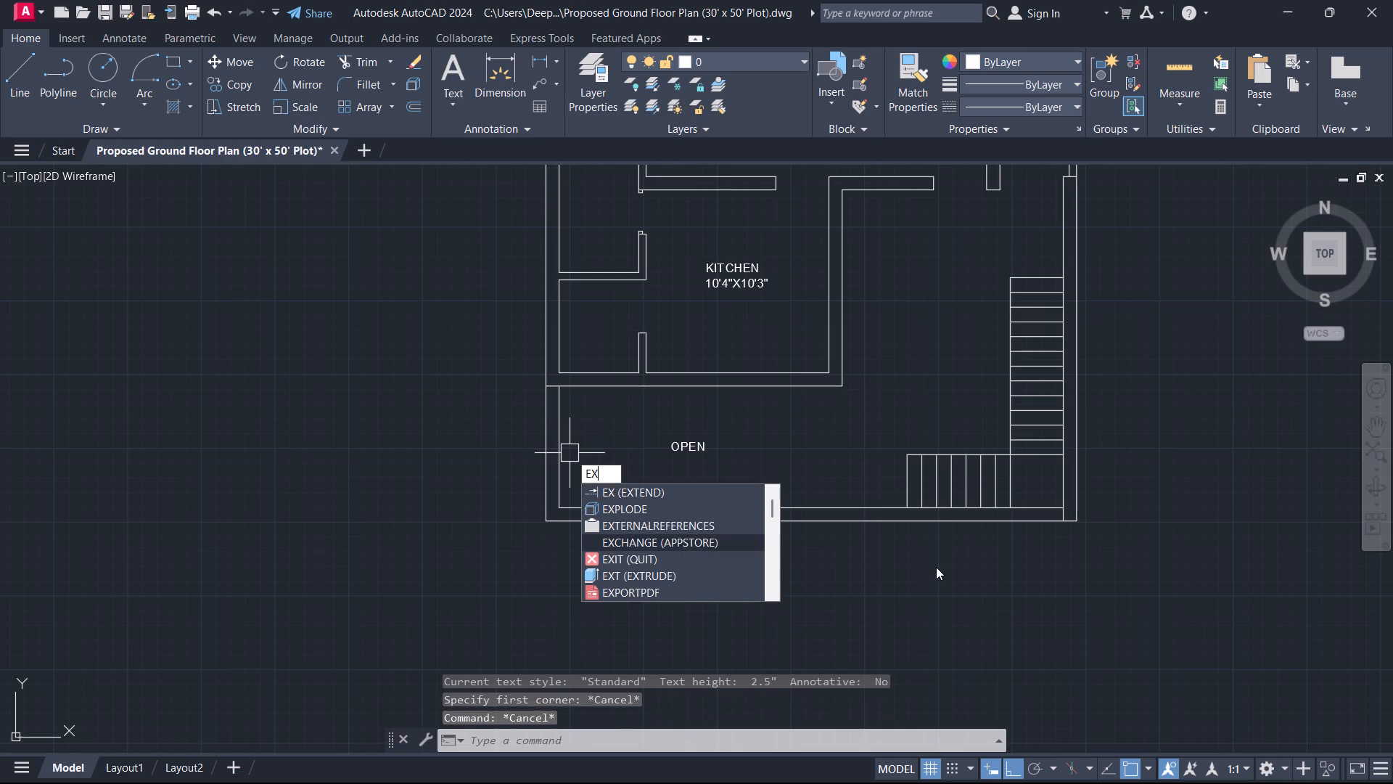
pyautogui.press('space')
pyautogui.scroll(2, 902, 478)
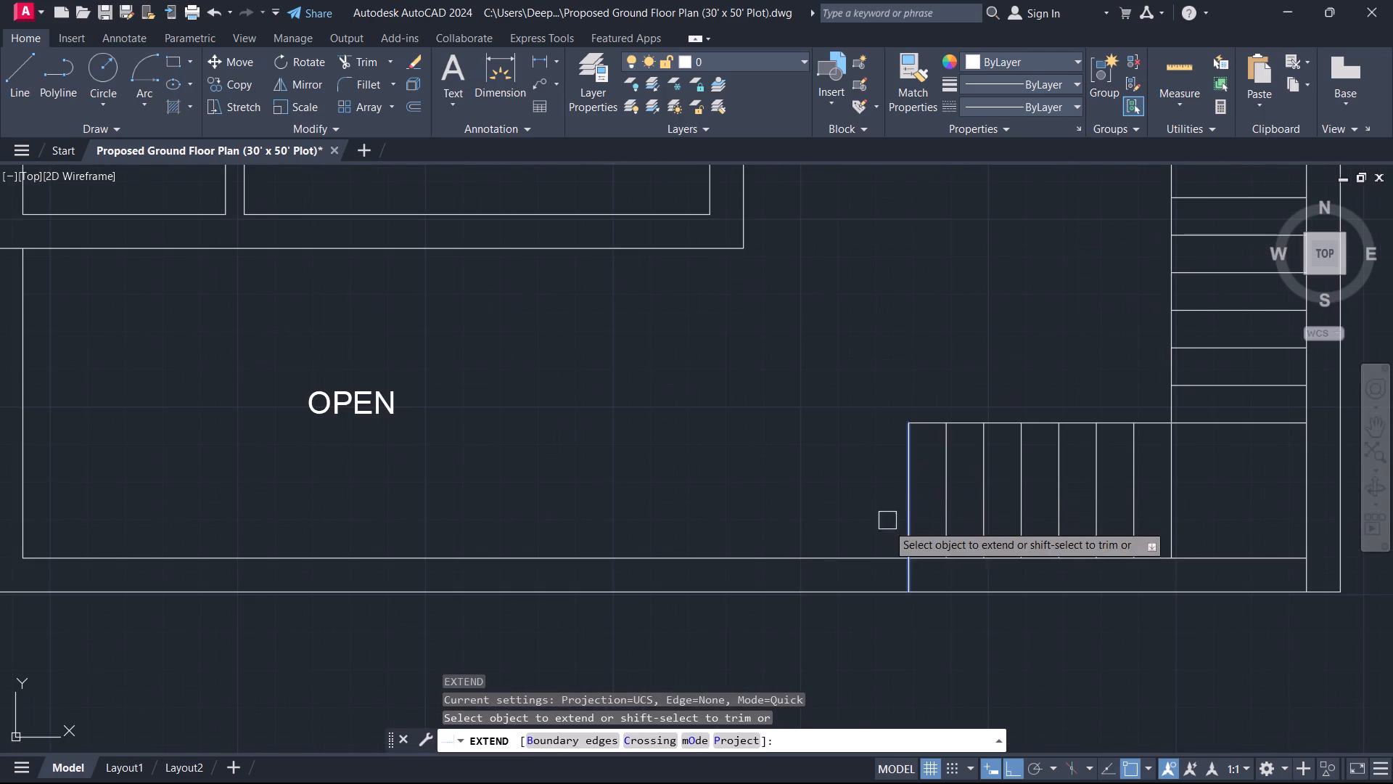
pyautogui.click(909, 520)
pyautogui.press('Escape')
pyautogui.press('Escape')
# Trim away the open area's inner wall lines along its left side and along its bottom up to the stairs.
pyautogui.write('TR')
pyautogui.press('space')
pyautogui.press('r')
pyautogui.click(847, 557)
pyautogui.scroll(-2, 425, 430)
pyautogui.moveTo(424, 429); pyautogui.dragTo(908, 435, button='middle')
pyautogui.scroll(2, 842, 451)
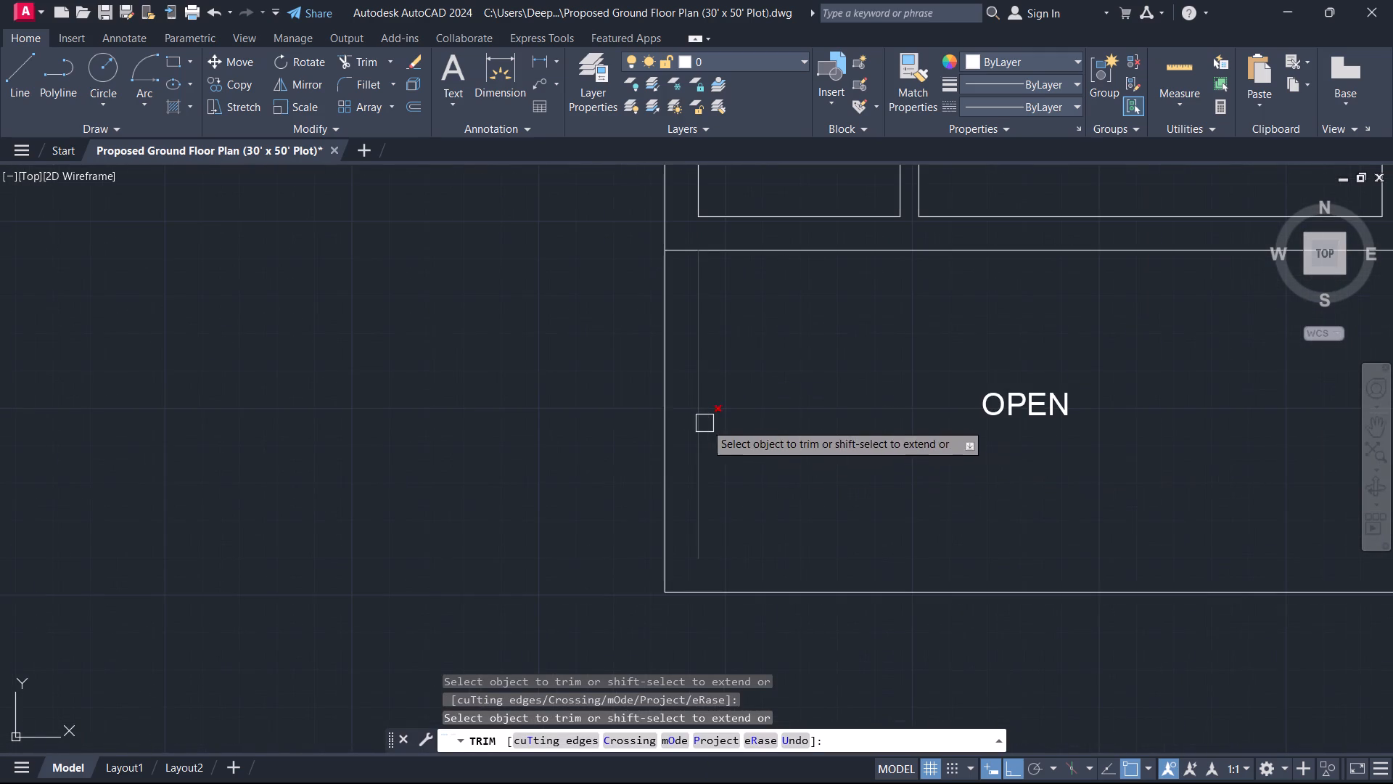
pyautogui.click(705, 422)
pyautogui.press('Escape')
# Examine the open area, the kitchen and the small unlabelled rooms along the left outer wall.
pyautogui.scroll(-3, 703, 380)
pyautogui.scroll(1, 863, 357)
pyautogui.scroll(1, 724, 437)
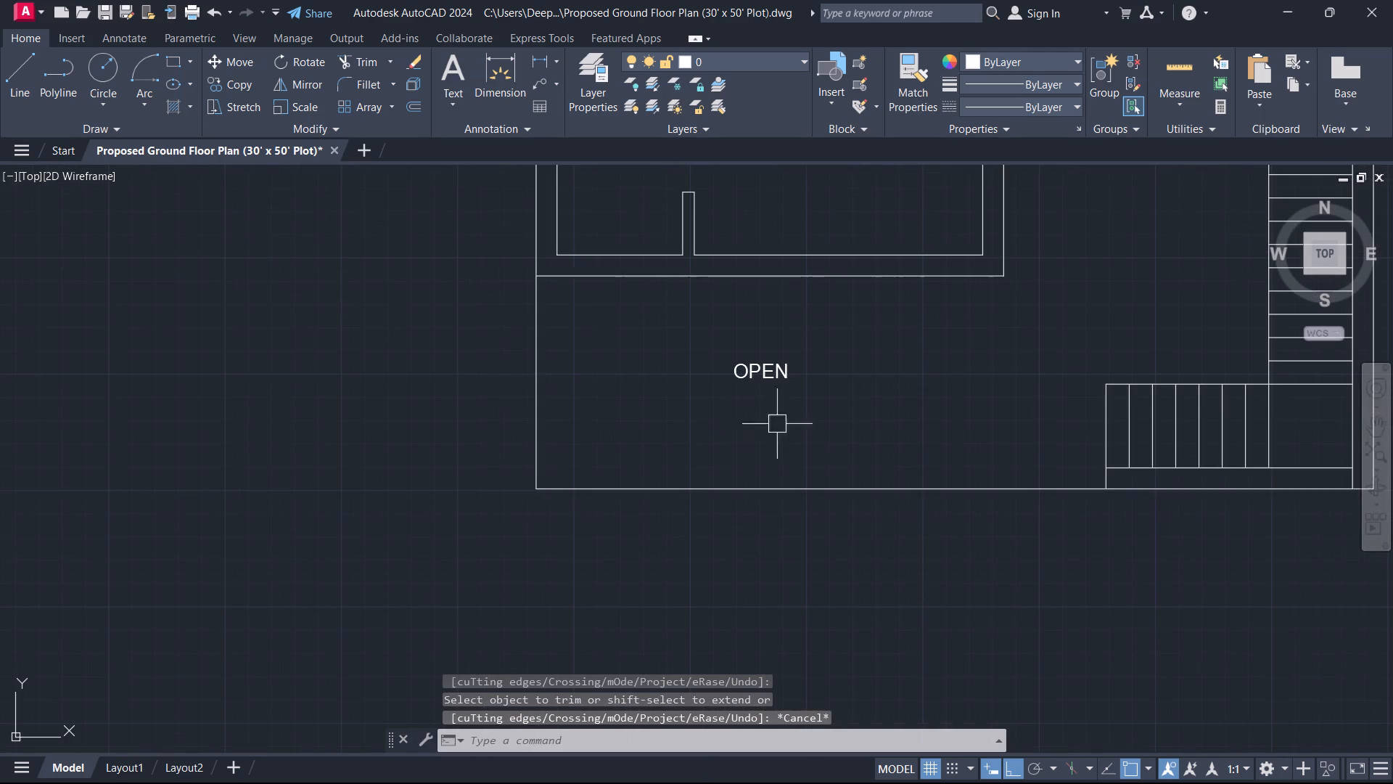
pyautogui.moveTo(701, 393); pyautogui.dragTo(484, 449, button='middle')
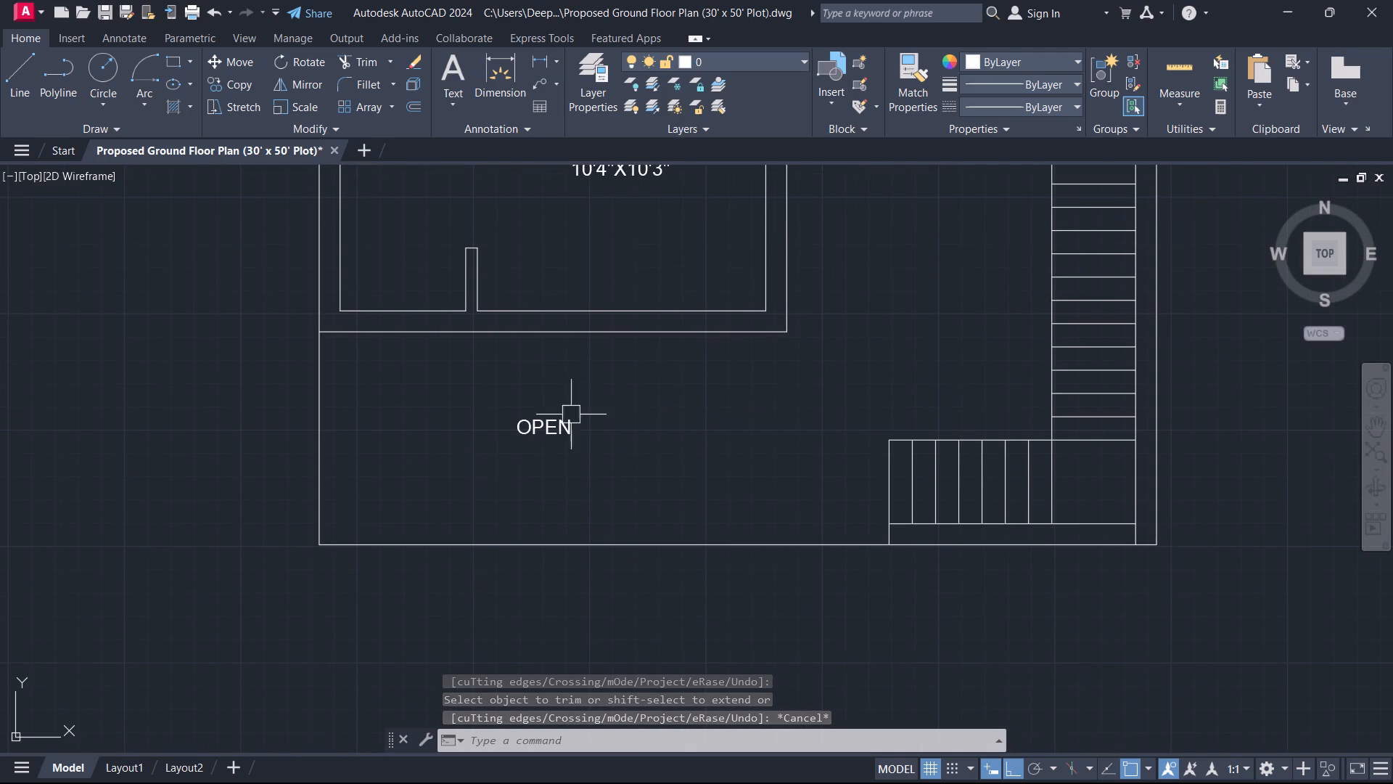
pyautogui.moveTo(618, 395); pyautogui.dragTo(715, 482, button='middle')
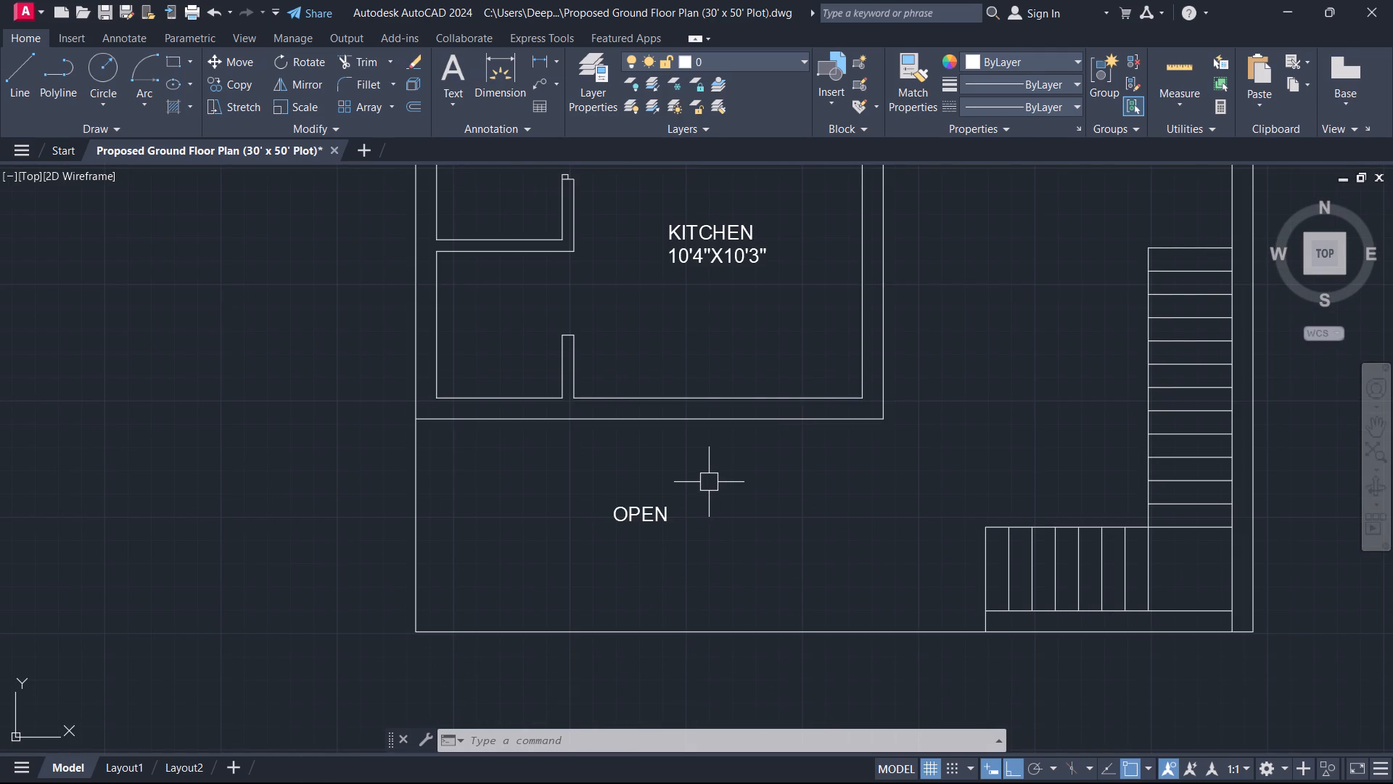
pyautogui.moveTo(736, 317); pyautogui.dragTo(699, 425, button='middle')
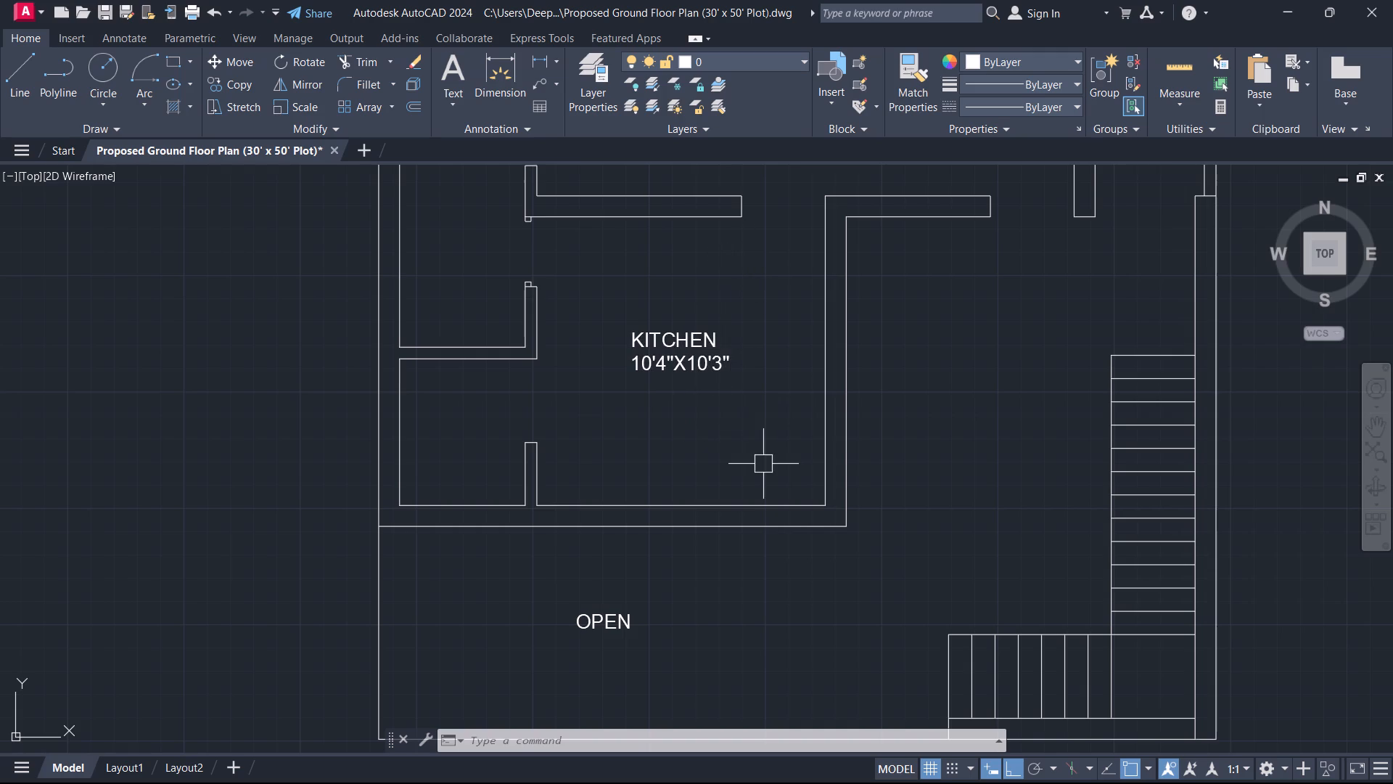
pyautogui.scroll(-1, 737, 451)
pyautogui.moveTo(689, 388); pyautogui.dragTo(780, 439, button='middle')
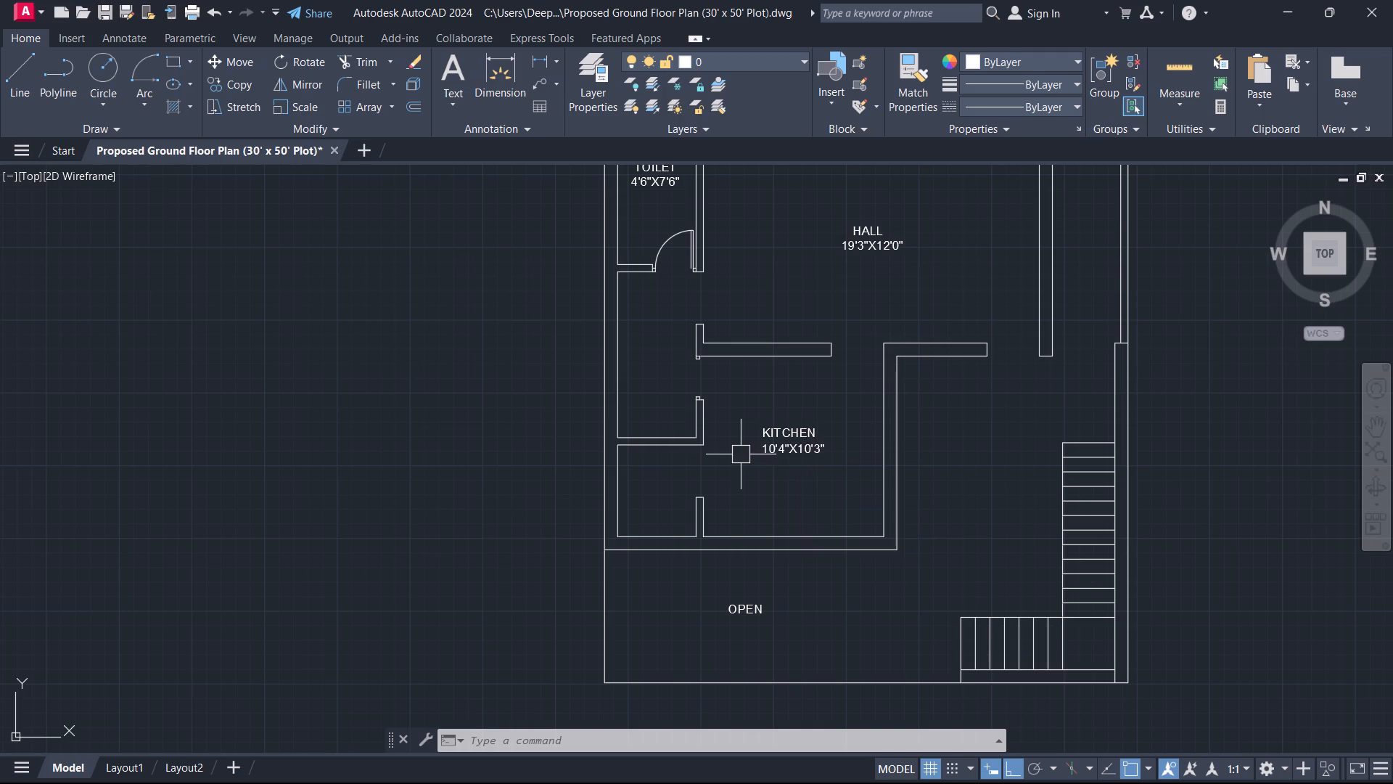
pyautogui.moveTo(704, 483); pyautogui.dragTo(612, 427, button='middle')
pyautogui.scroll(1, 702, 351)
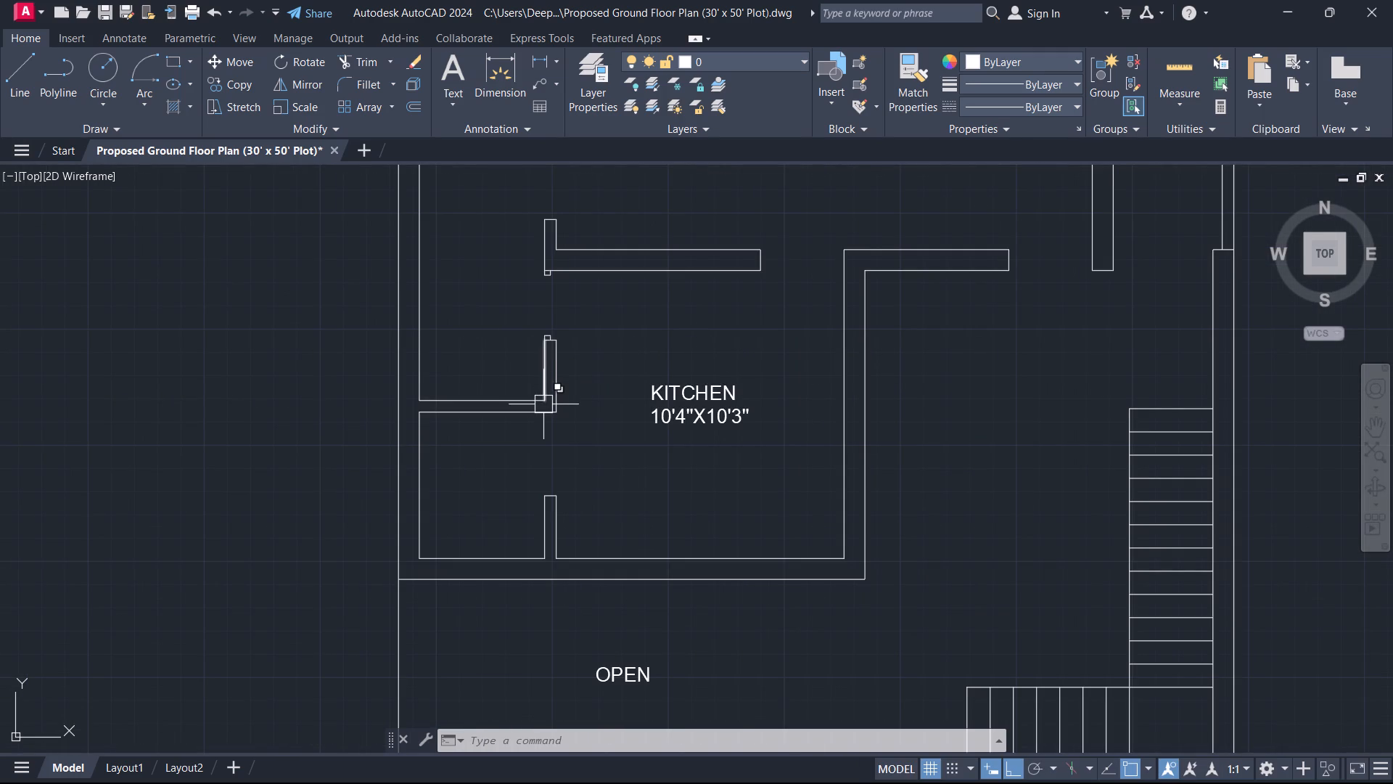
pyautogui.scroll(1, 554, 427)
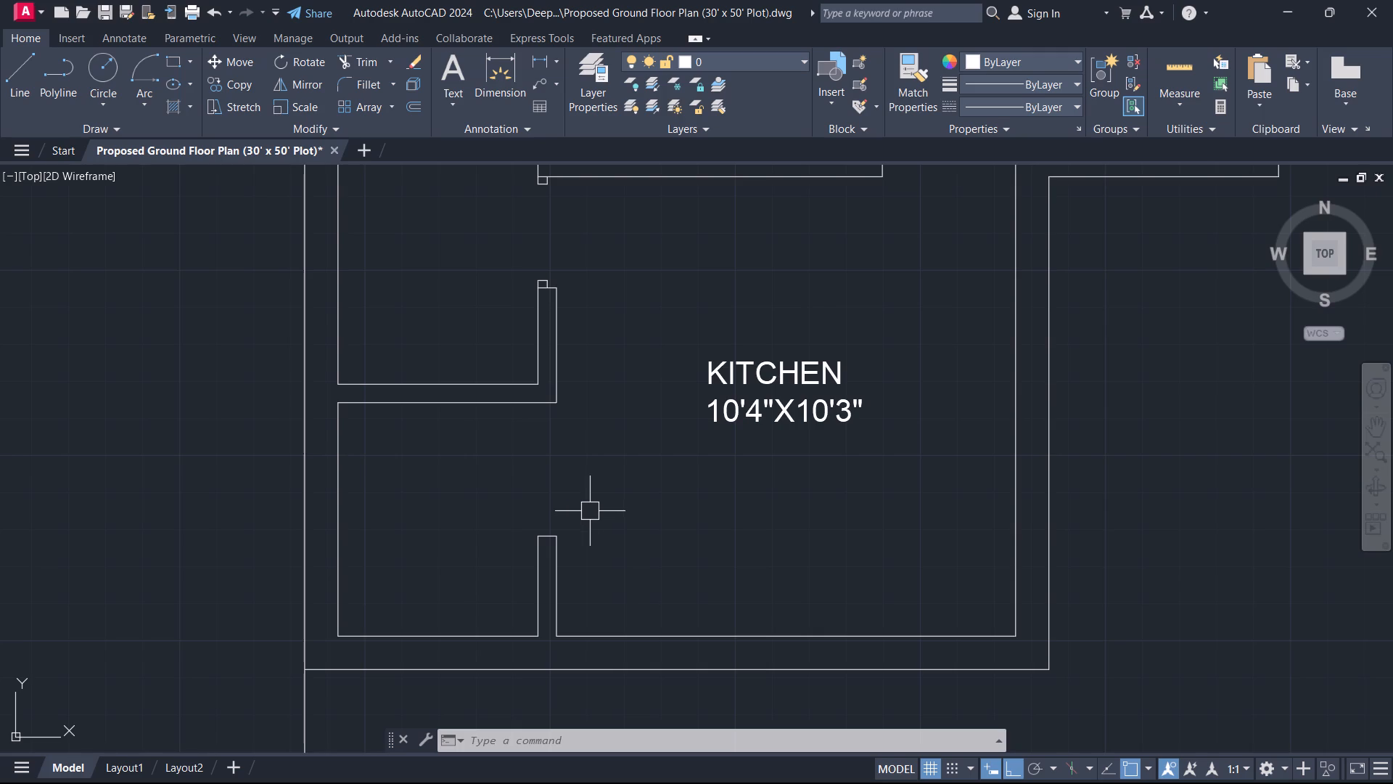
pyautogui.scroll(-1, 556, 496)
pyautogui.scroll(-2, 589, 294)
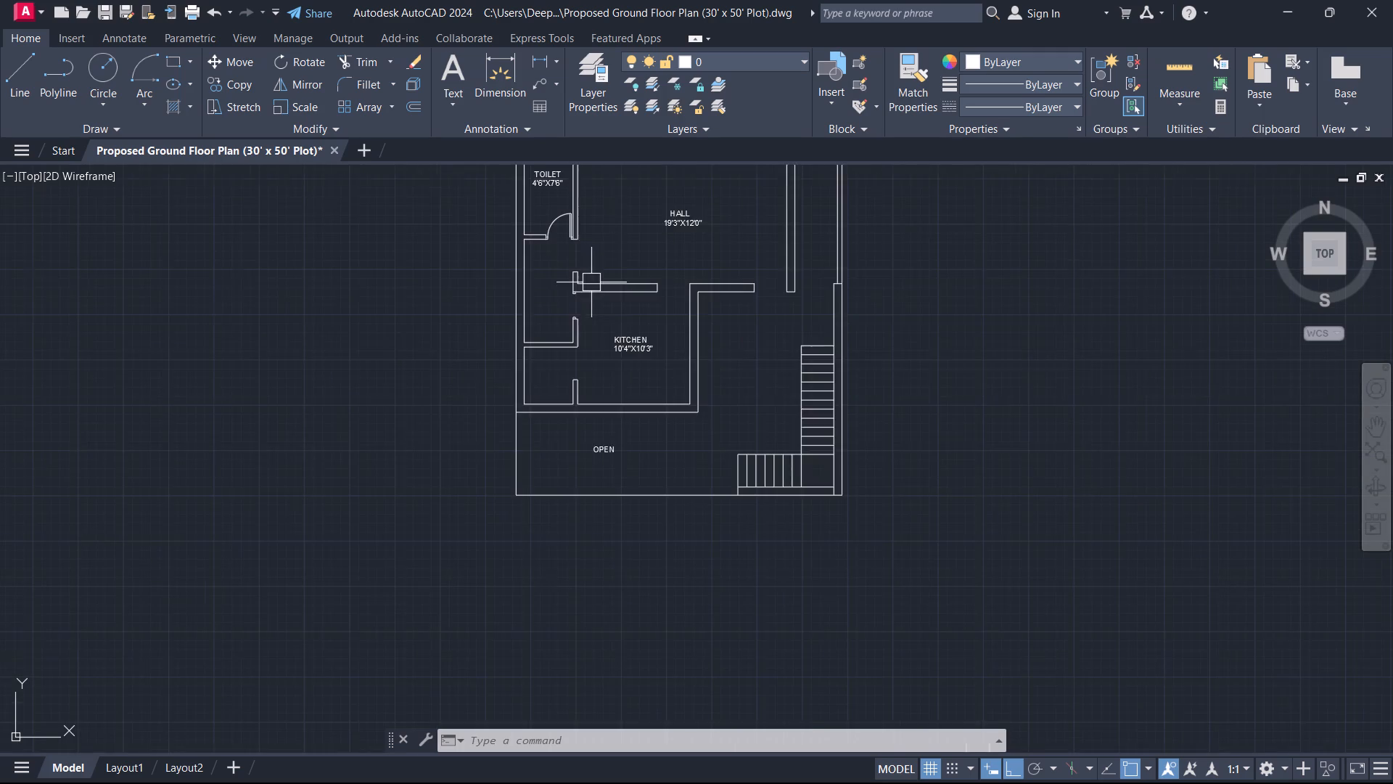
# Copy the lower OPEN label up into the small room on the kitchen's left, with Ortho turned off.
pyautogui.scroll(3, 634, 449)
pyautogui.moveTo(593, 511); pyautogui.dragTo(582, 505)
pyautogui.click(483, 385)
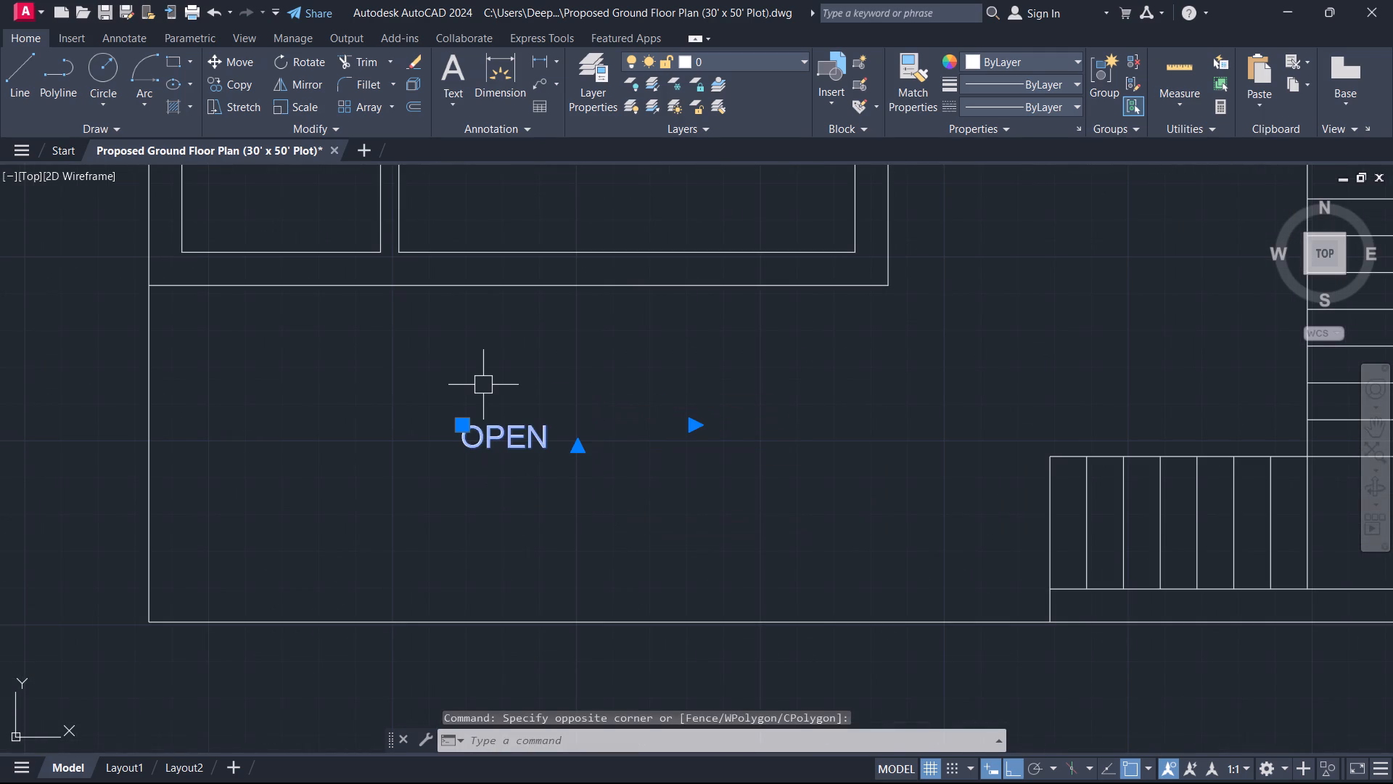
pyautogui.press('c')
pyautogui.write('O')
pyautogui.press('space')
pyautogui.click(494, 446)
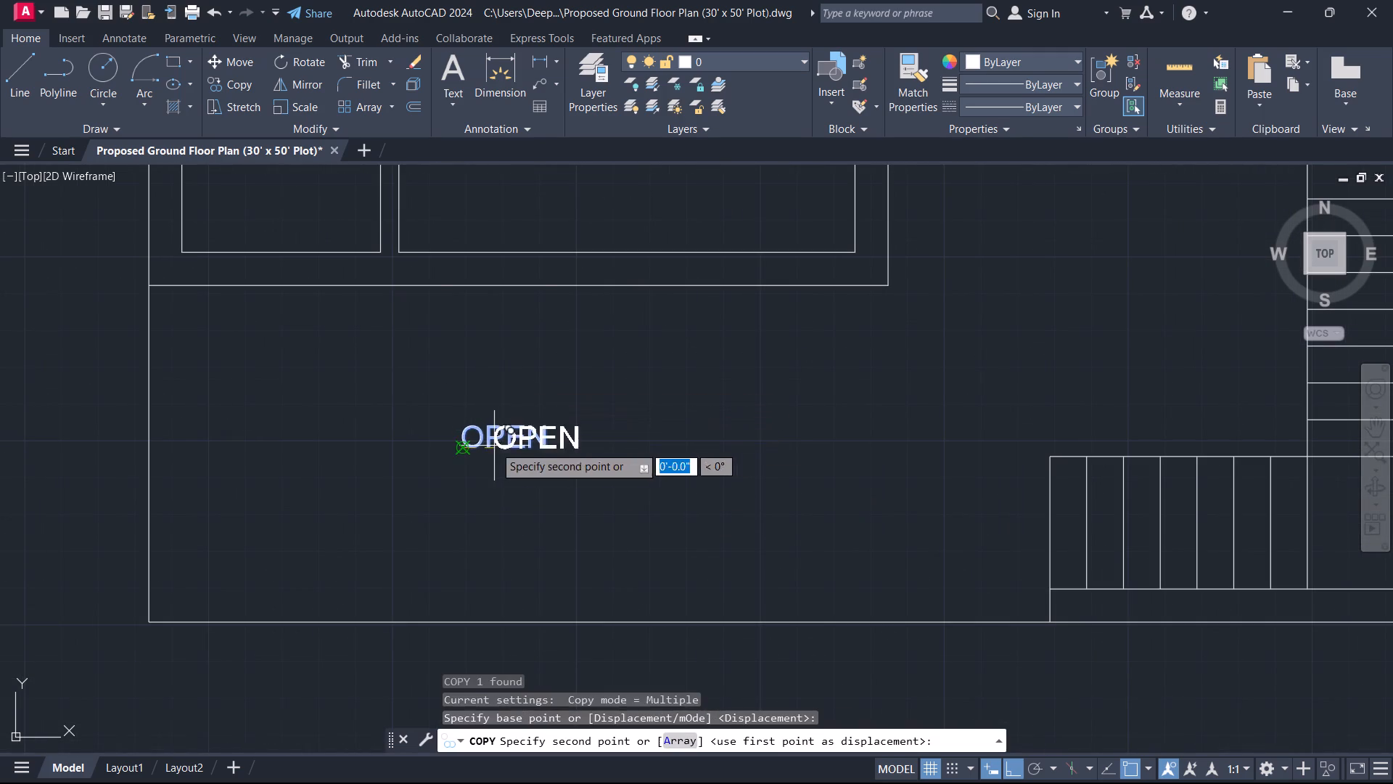
pyautogui.moveTo(423, 307); pyautogui.dragTo(591, 695, button='middle')
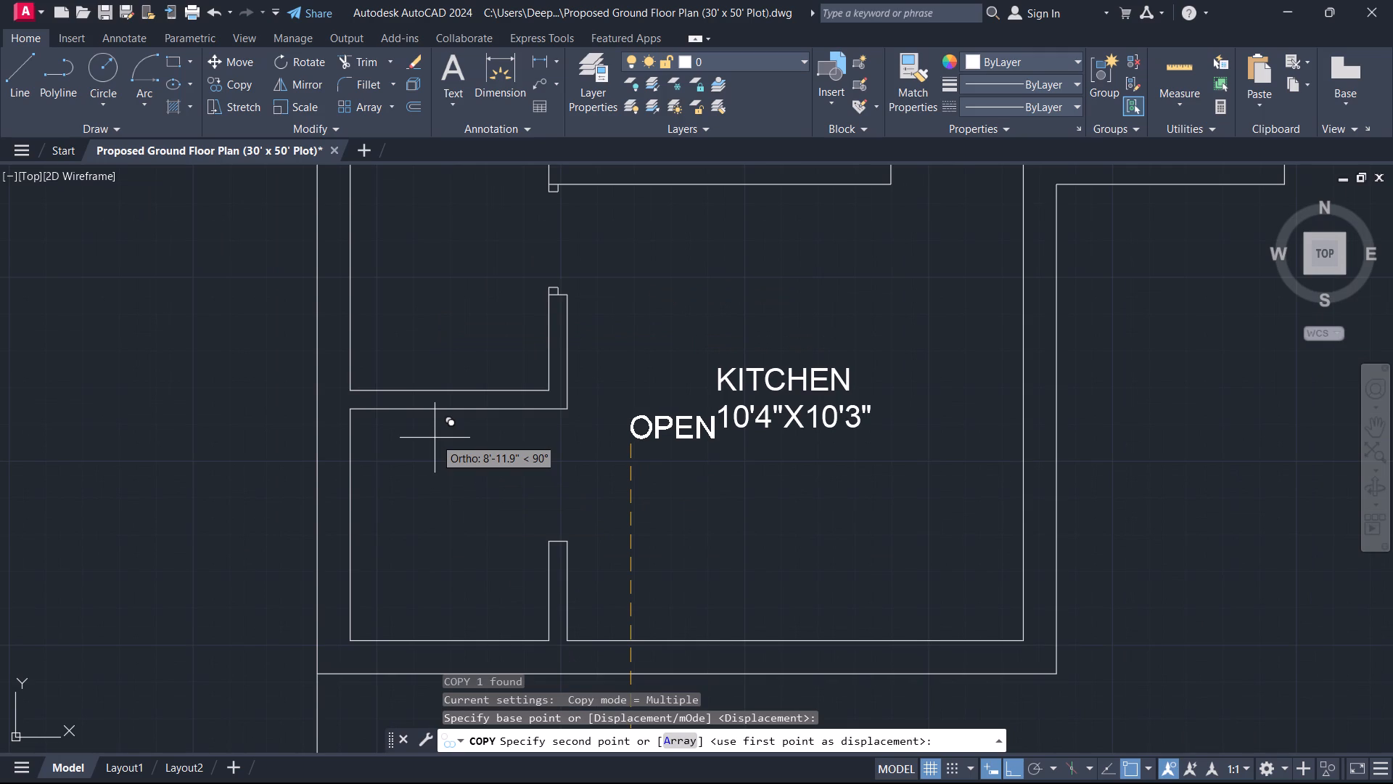
pyautogui.press('F8')
pyautogui.scroll(2, 432, 472)
pyautogui.moveTo(432, 474); pyautogui.dragTo(645, 310, button='middle')
pyautogui.click(572, 391)
pyautogui.press('Escape')
# Replace the copied OPEN text with STORE and a second line reading 4'10"X5'3".
pyautogui.doubleClick(674, 352)
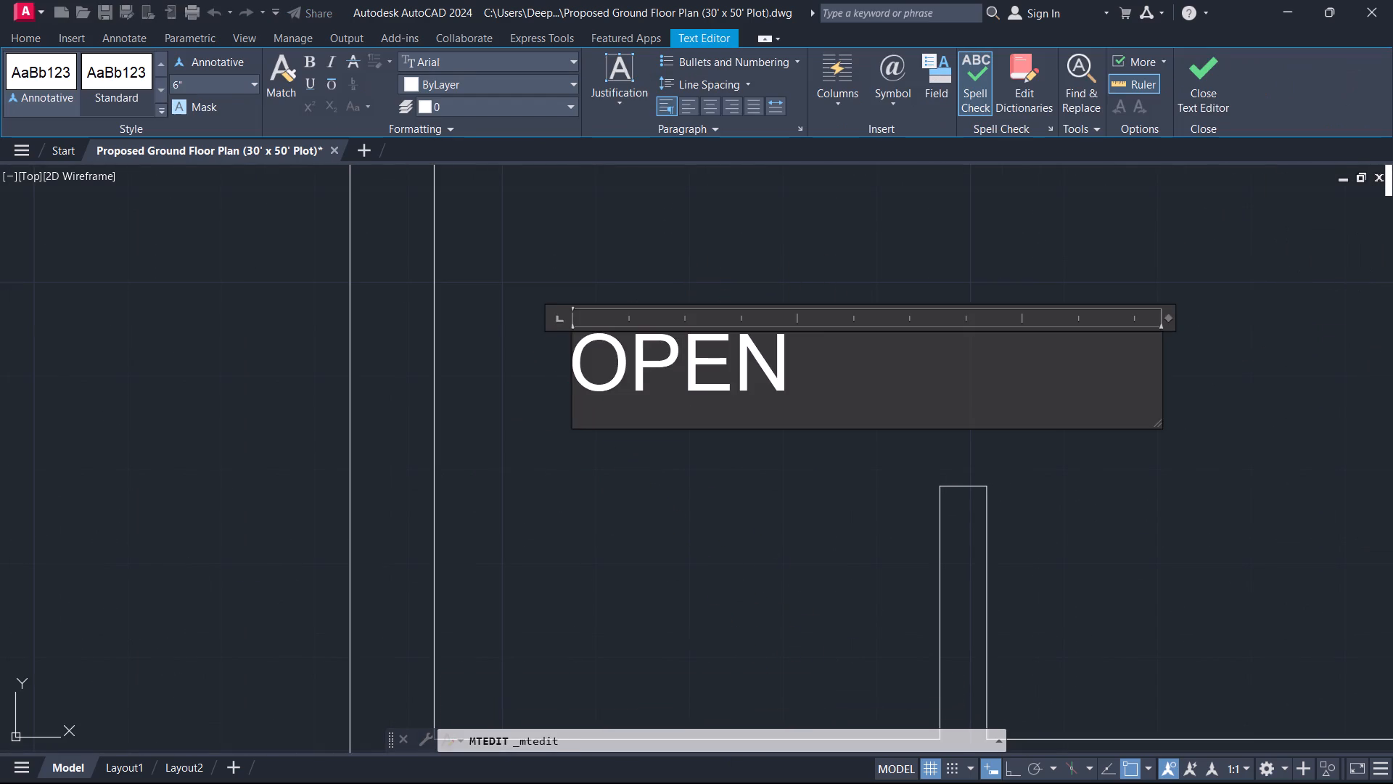
pyautogui.moveTo(822, 361); pyautogui.dragTo(189, 356)
pyautogui.write('STO')
pyautogui.write('RE')
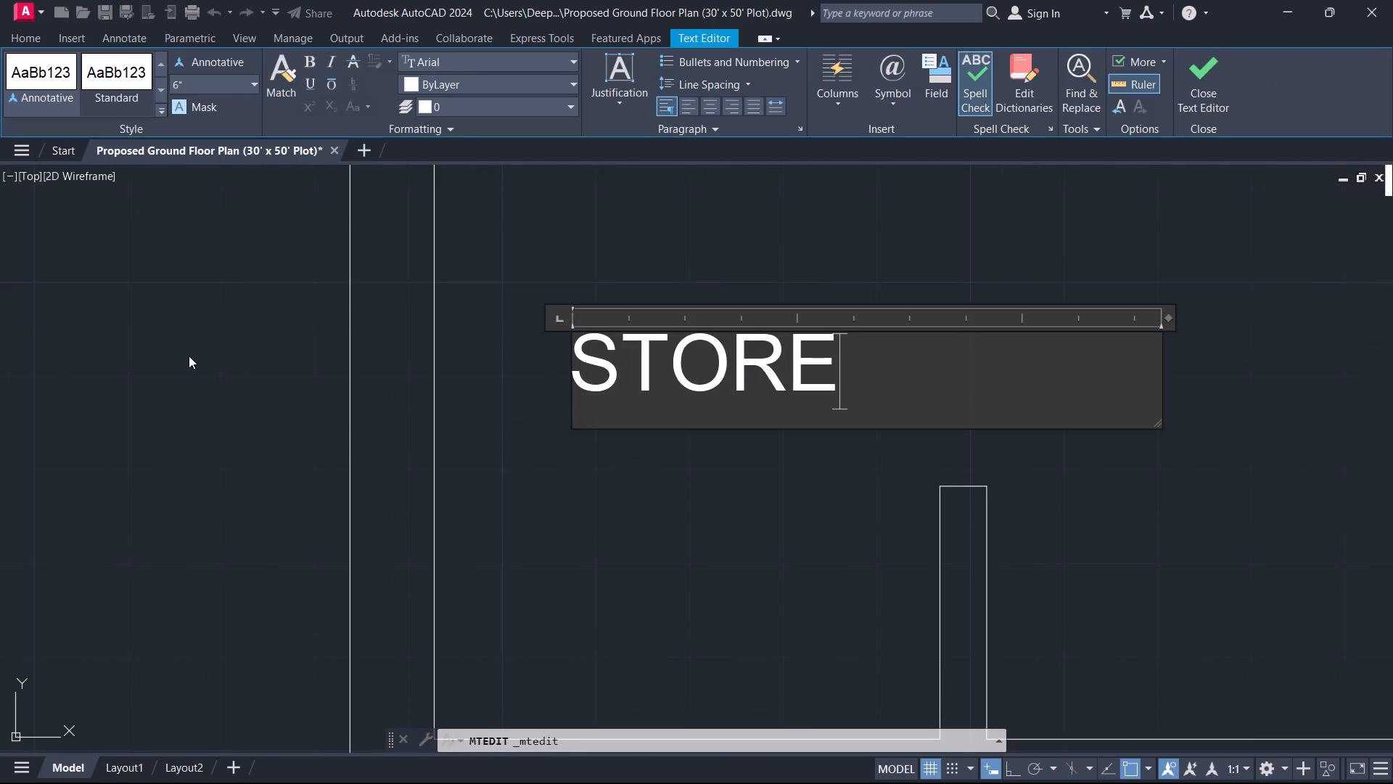
pyautogui.press('Return')
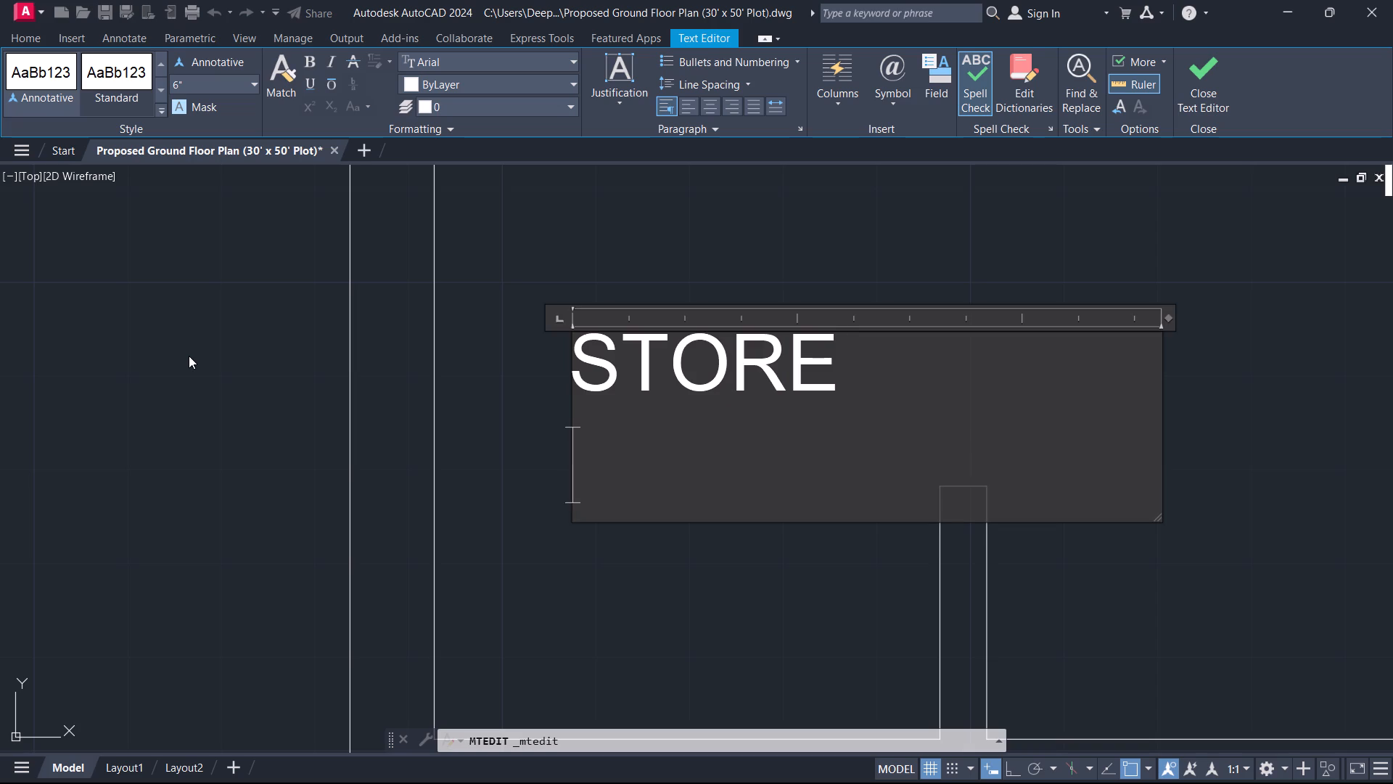
pyautogui.write("4'")
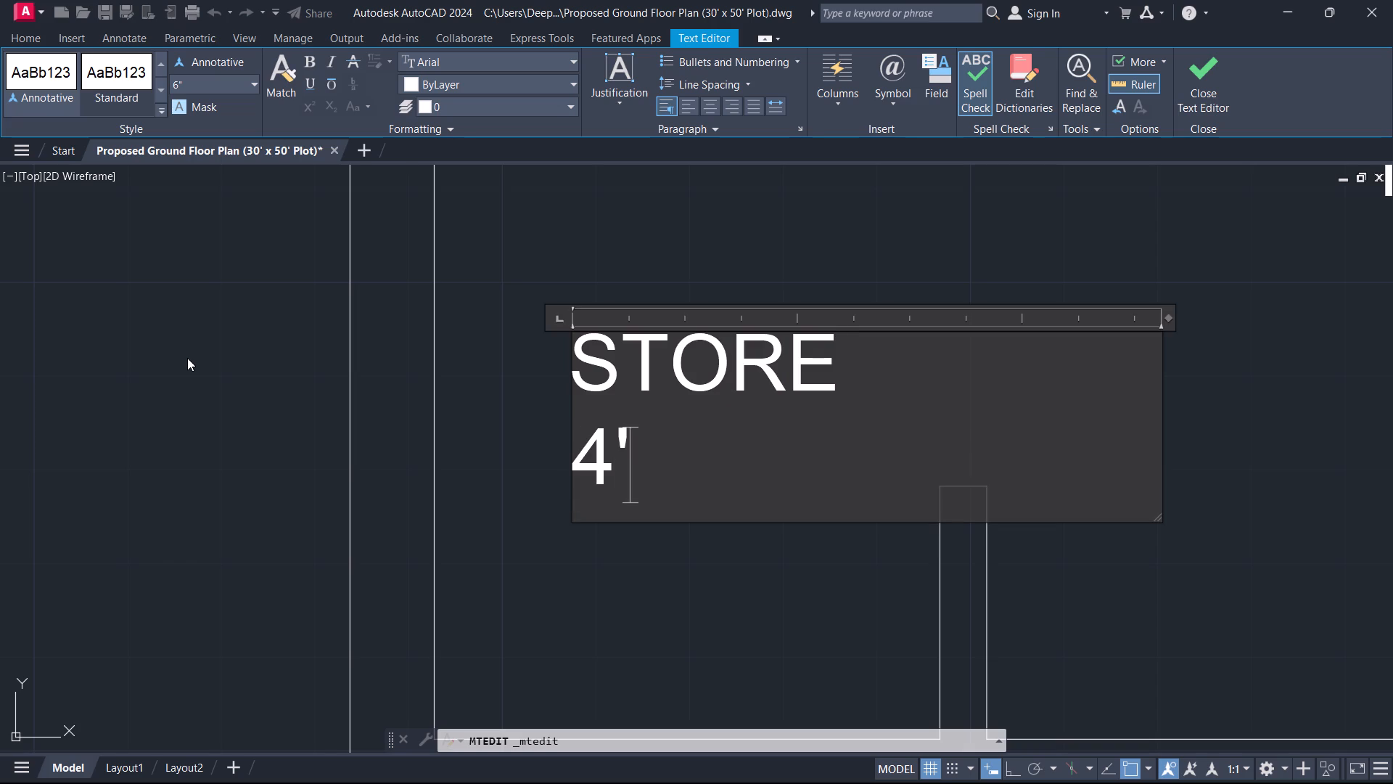
pyautogui.write('10')
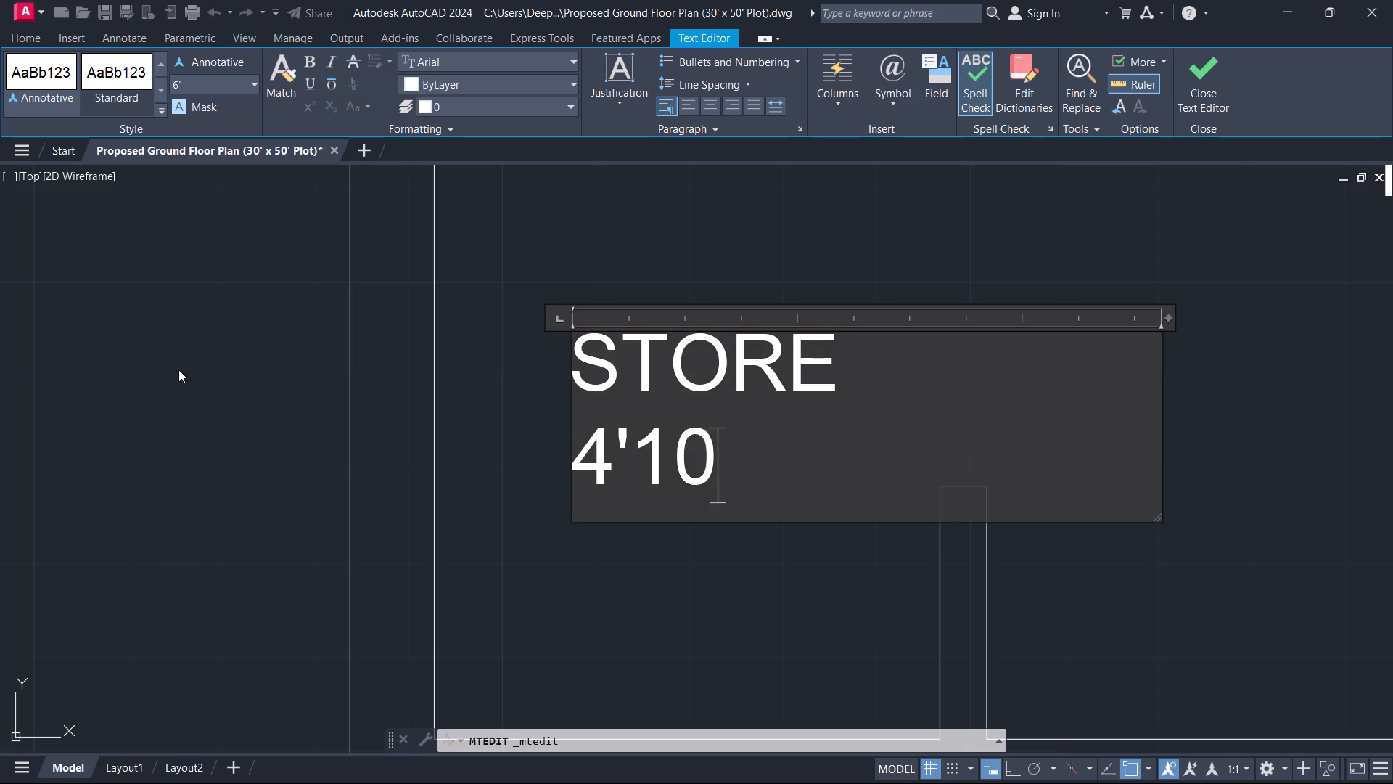
pyautogui.hotkey('shift', '"')
pyautogui.press('x')
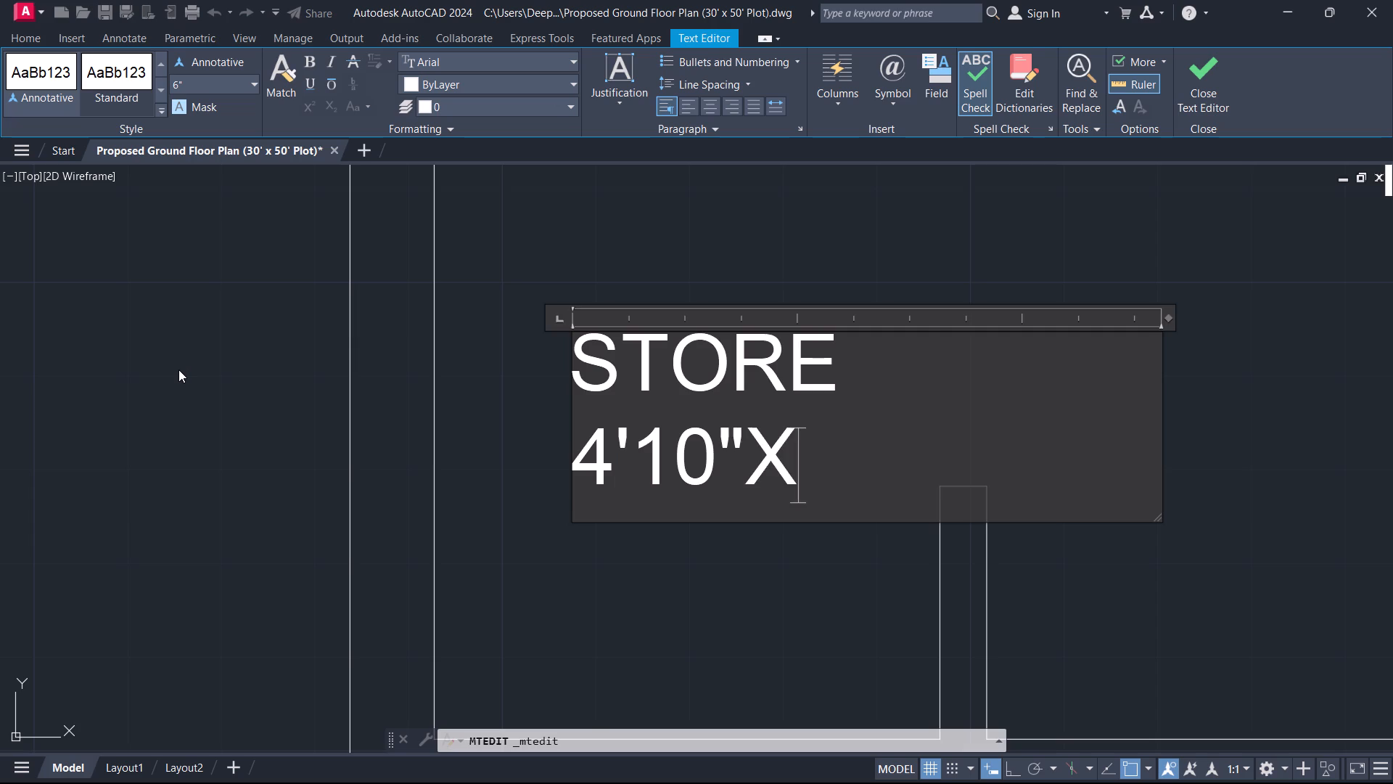
pyautogui.write("5'")
pyautogui.press('3')
pyautogui.hotkey('shift', '"')
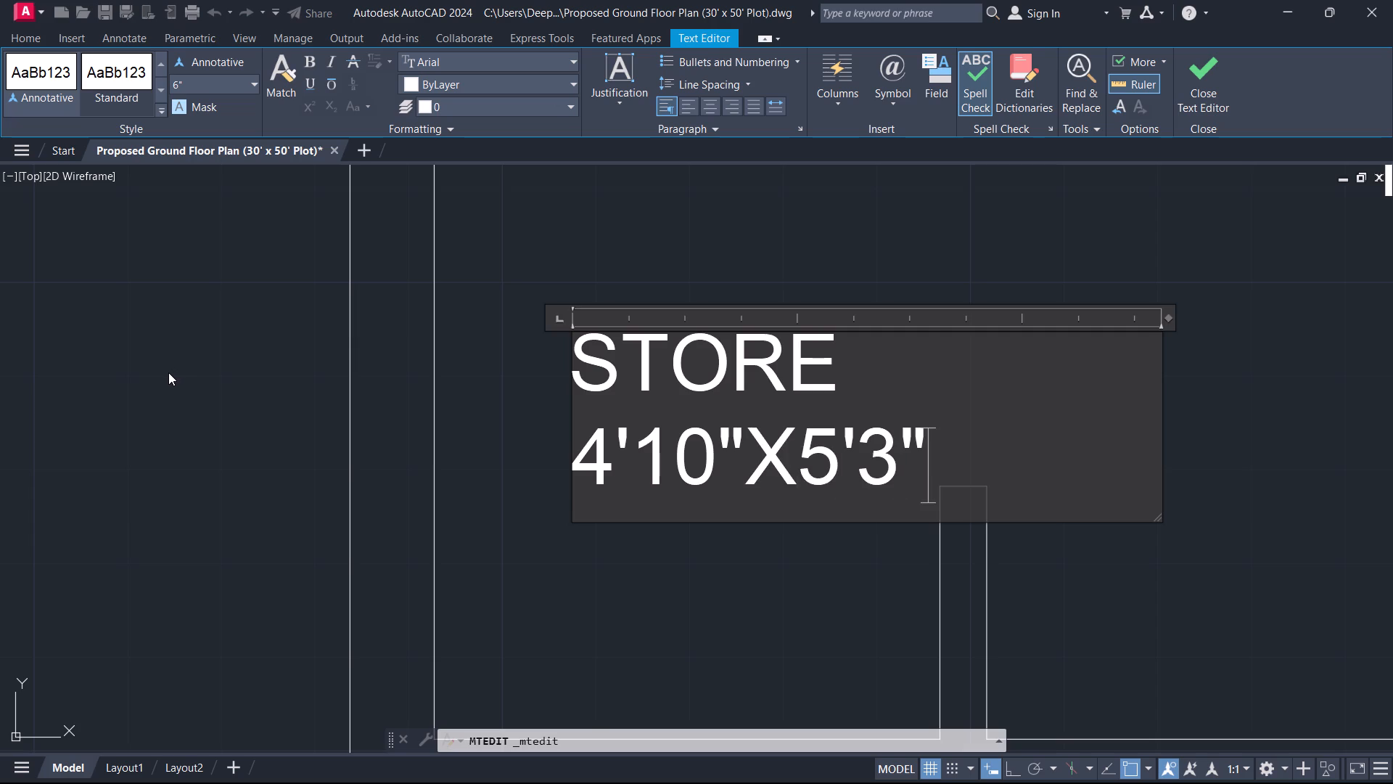
# Indent the STORE line by one space above its size and finish the text edit.
pyautogui.click(609, 347)
pyautogui.click(588, 368)
pyautogui.press('space')
pyautogui.click(1220, 97)
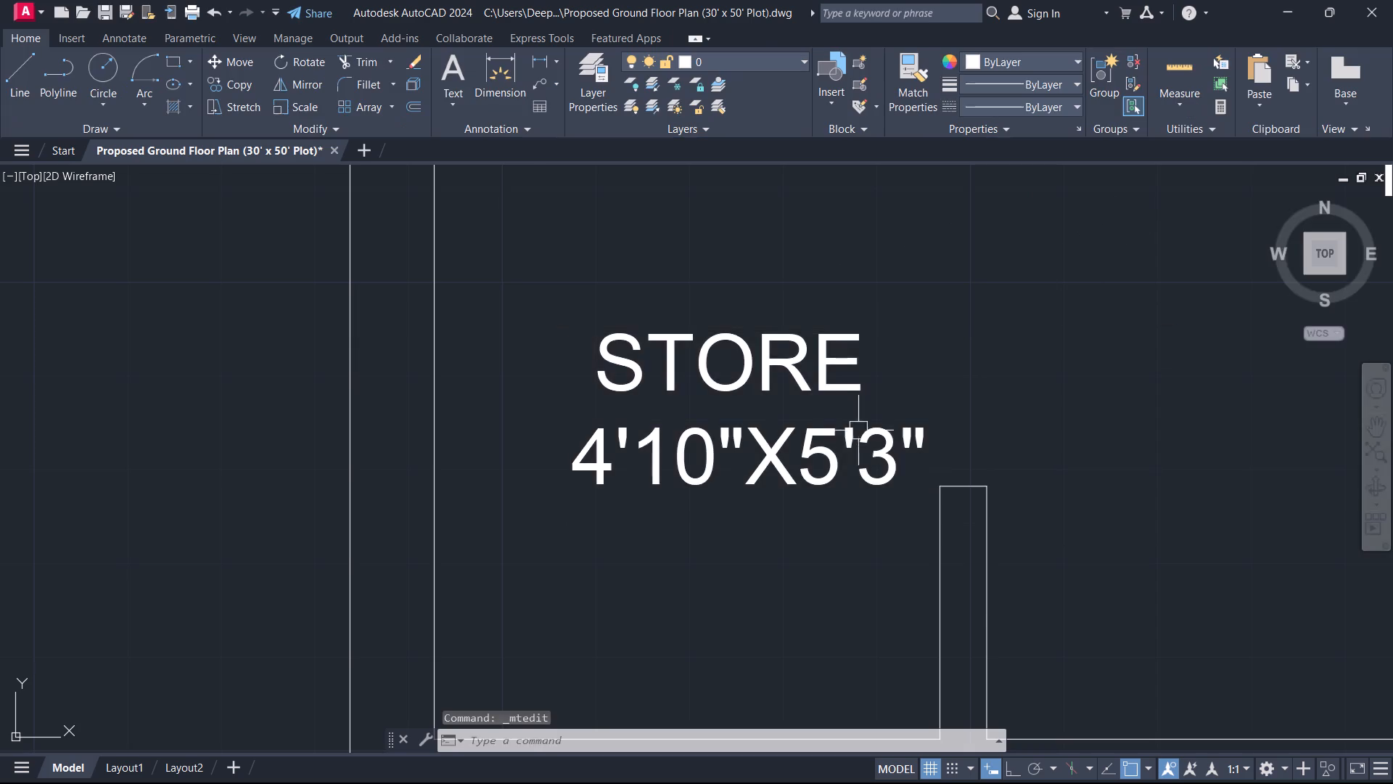
# Move the STORE label slightly toward the left outer wall within the store room.
pyautogui.scroll(-4, 821, 457)
pyautogui.scroll(4, 806, 470)
pyautogui.moveTo(819, 494); pyautogui.dragTo(813, 486)
pyautogui.click(750, 392)
pyautogui.write('M')
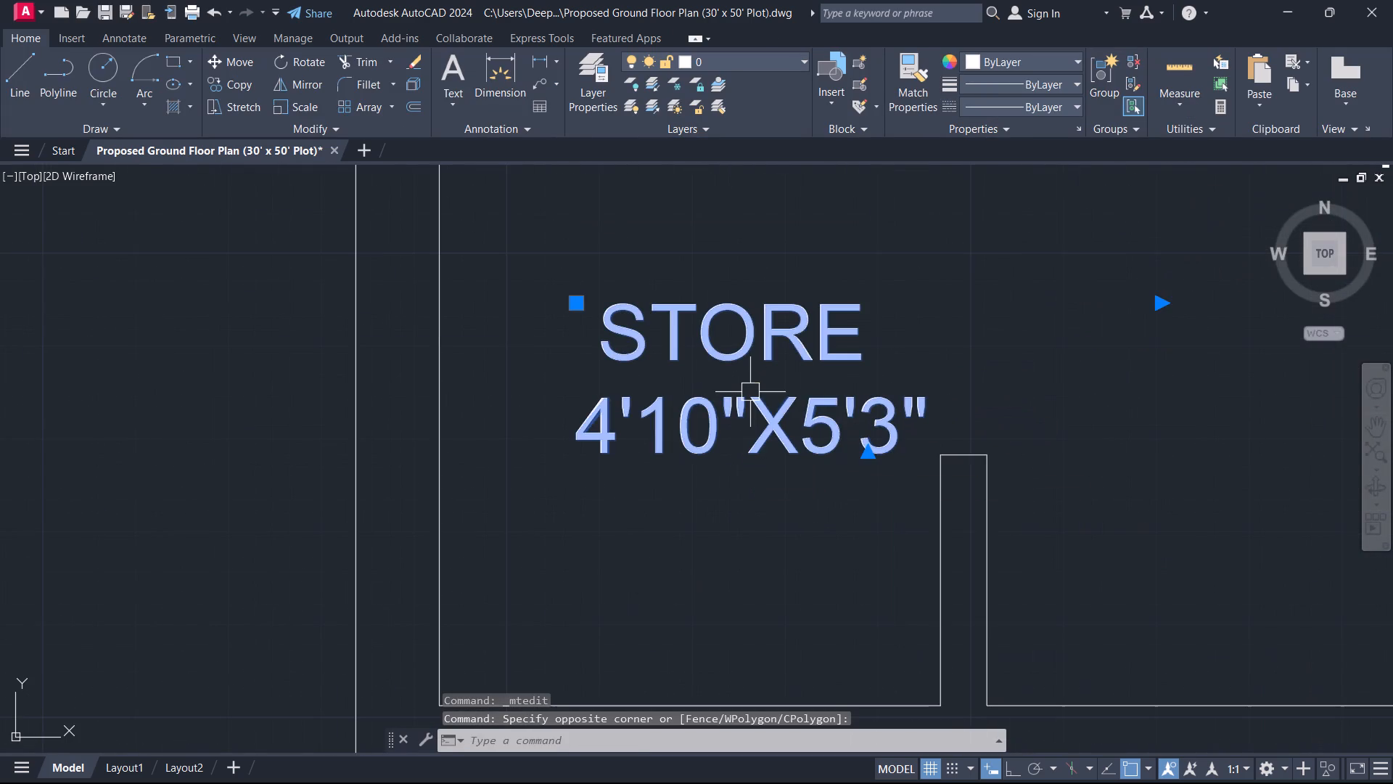
pyautogui.press('space')
pyautogui.scroll(3, 750, 392)
pyautogui.click(754, 415)
pyautogui.scroll(-4, 674, 417)
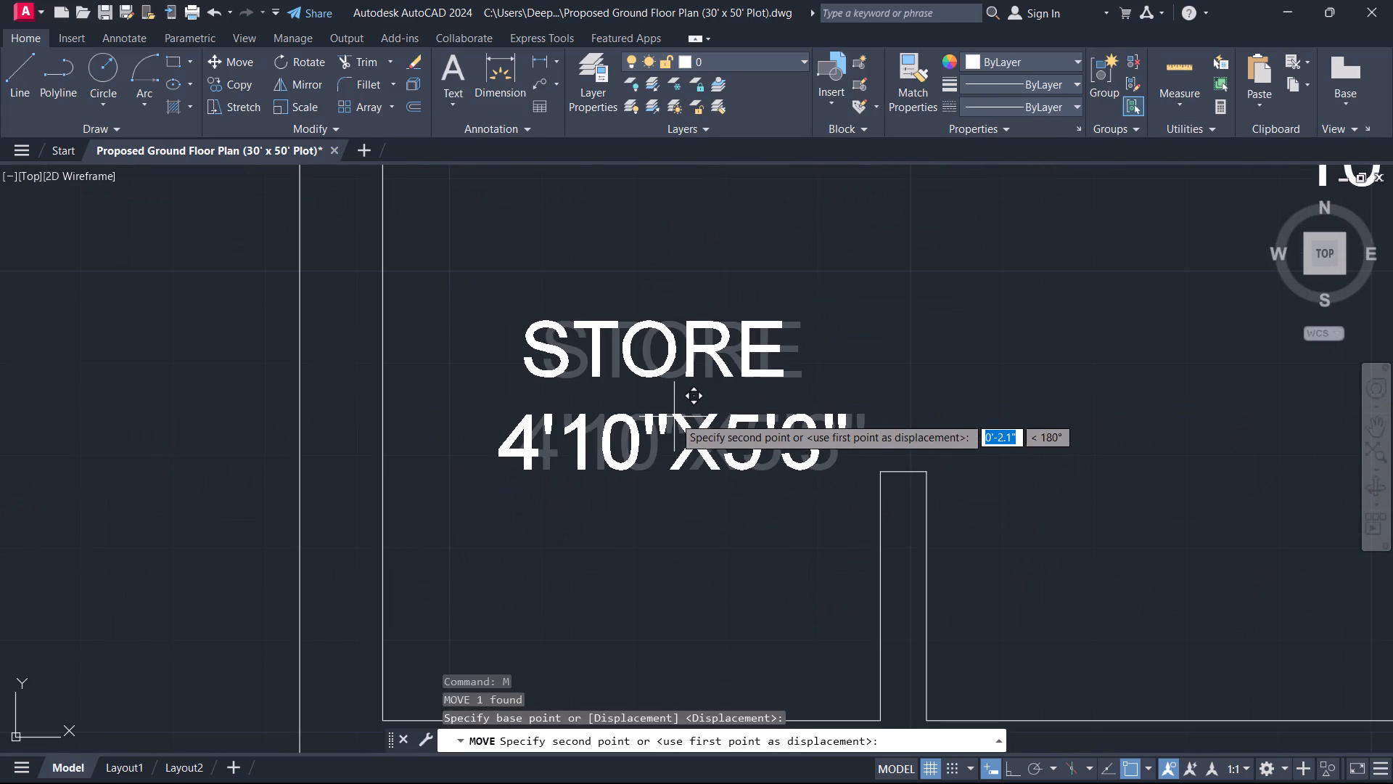
pyautogui.click(663, 411)
# Copy the STORE label straight up into the unlabelled space between the store room and the toilet.
pyautogui.scroll(-1, 685, 455)
pyautogui.scroll(-2, 667, 524)
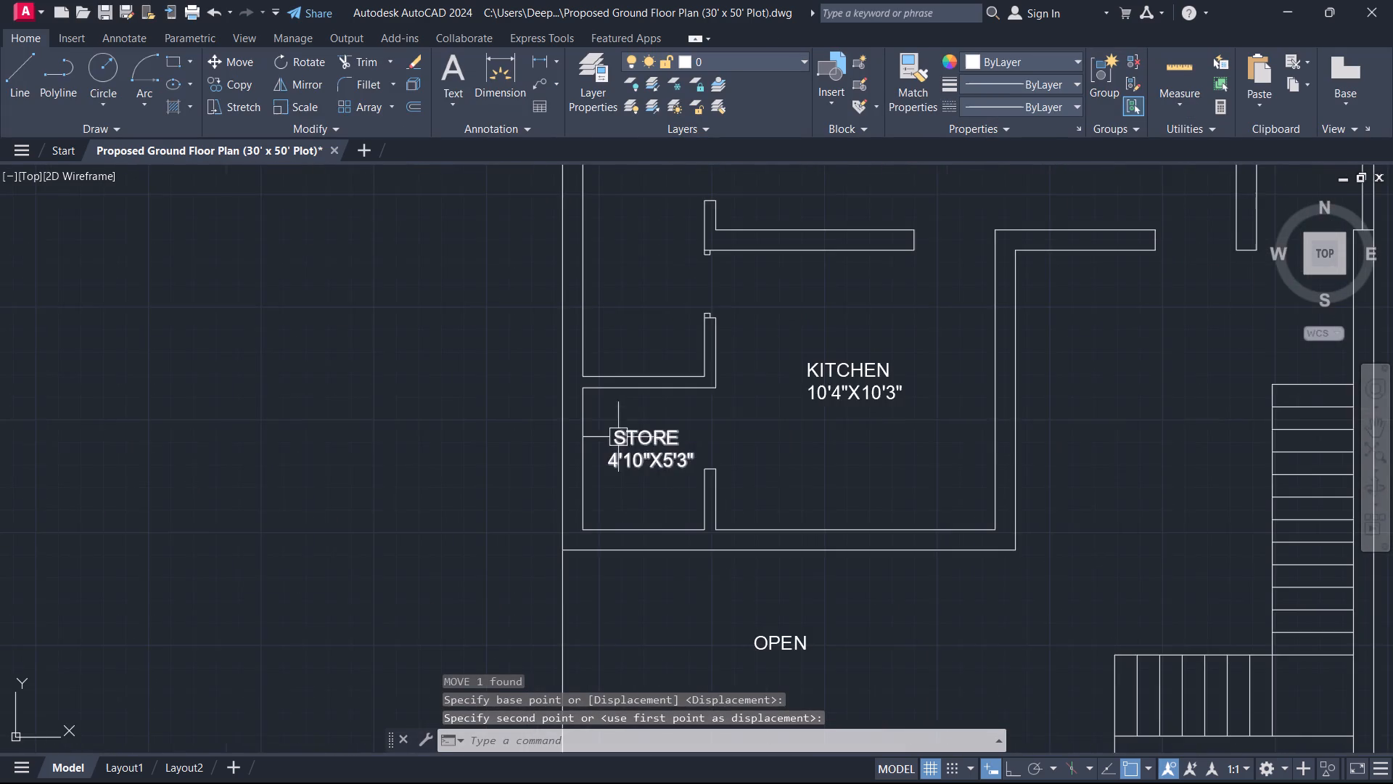
pyautogui.middleClick(618, 432)
pyautogui.moveTo(657, 478); pyautogui.dragTo(682, 515, button='middle')
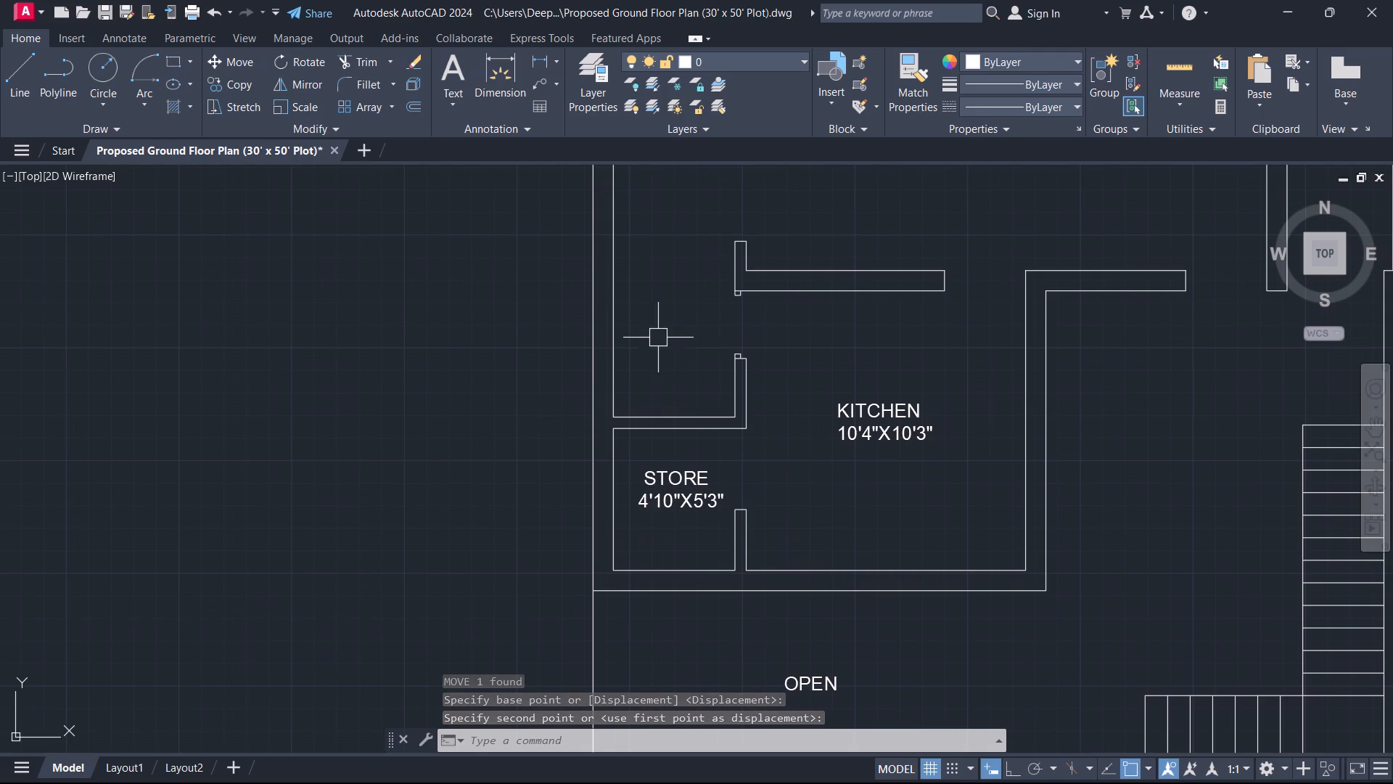
pyautogui.moveTo(683, 392); pyautogui.dragTo(693, 433, button='middle')
pyautogui.scroll(2, 726, 618)
pyautogui.moveTo(665, 513); pyautogui.dragTo(635, 505)
pyautogui.click(591, 418)
pyautogui.write('CO')
pyautogui.press('space')
pyautogui.click(591, 412)
pyautogui.scroll(-2, 616, 392)
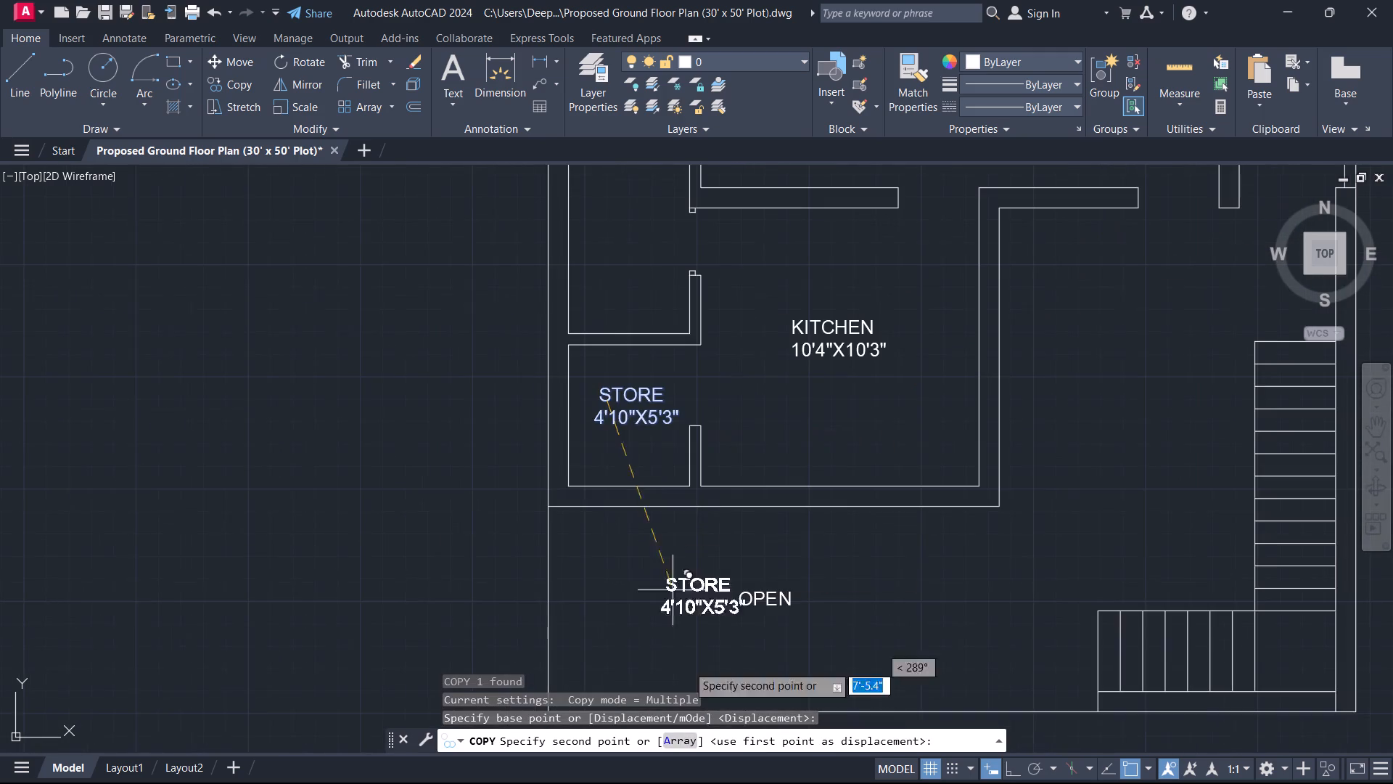
pyautogui.moveTo(692, 391); pyautogui.dragTo(710, 603, button='middle')
pyautogui.scroll(3, 602, 394)
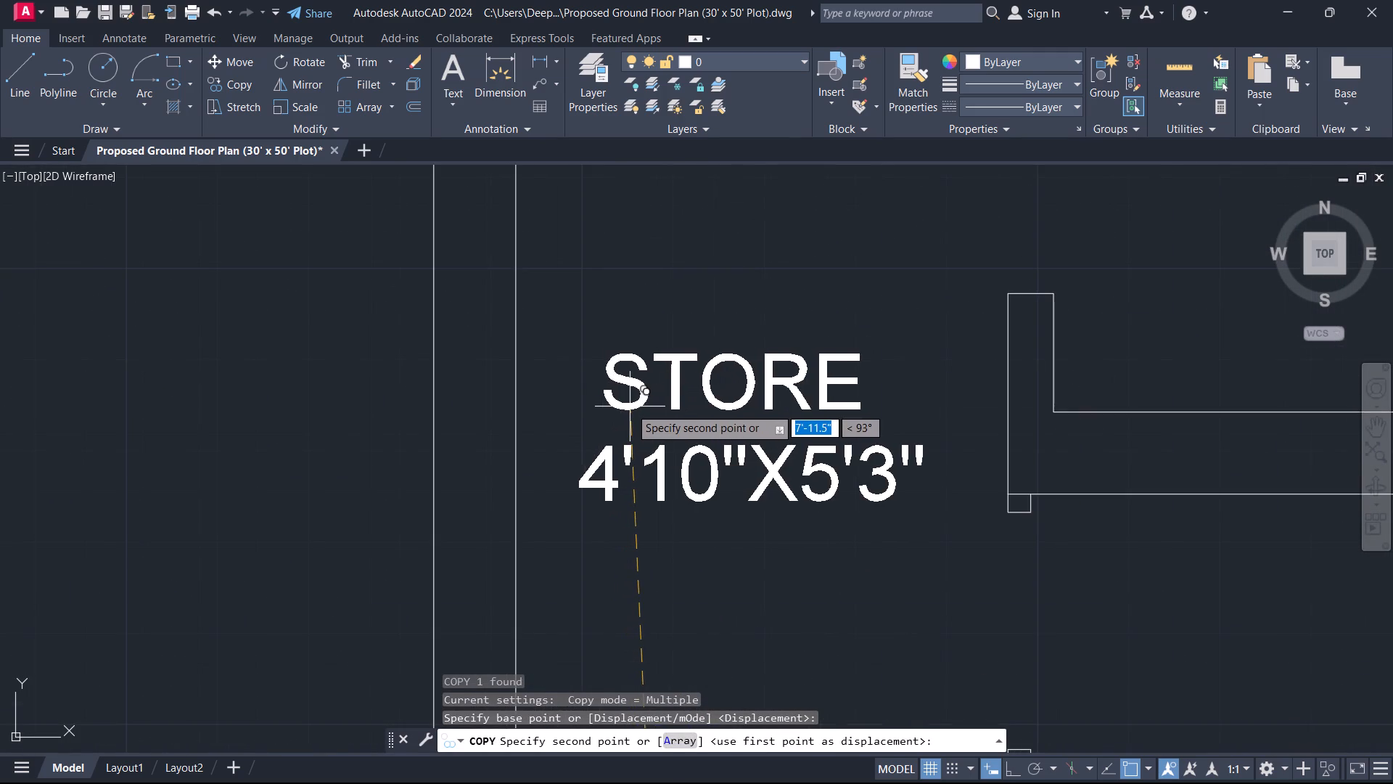
pyautogui.click(630, 407)
pyautogui.press('Escape')
# Replace the name line of the upper copied store label with WASH, keeping the size on its own line.
pyautogui.doubleClick(665, 393)
pyautogui.moveTo(894, 407); pyautogui.dragTo(452, 346)
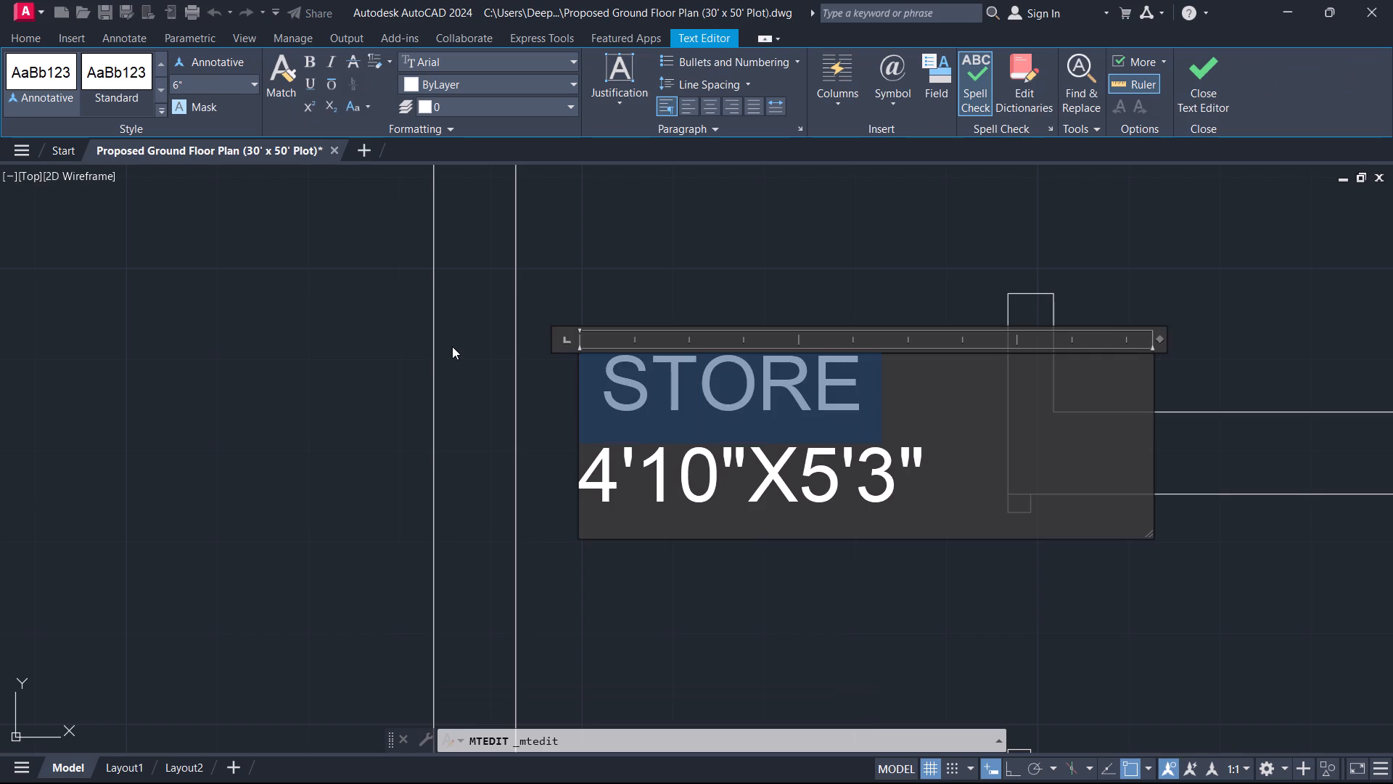
pyautogui.write('WASH')
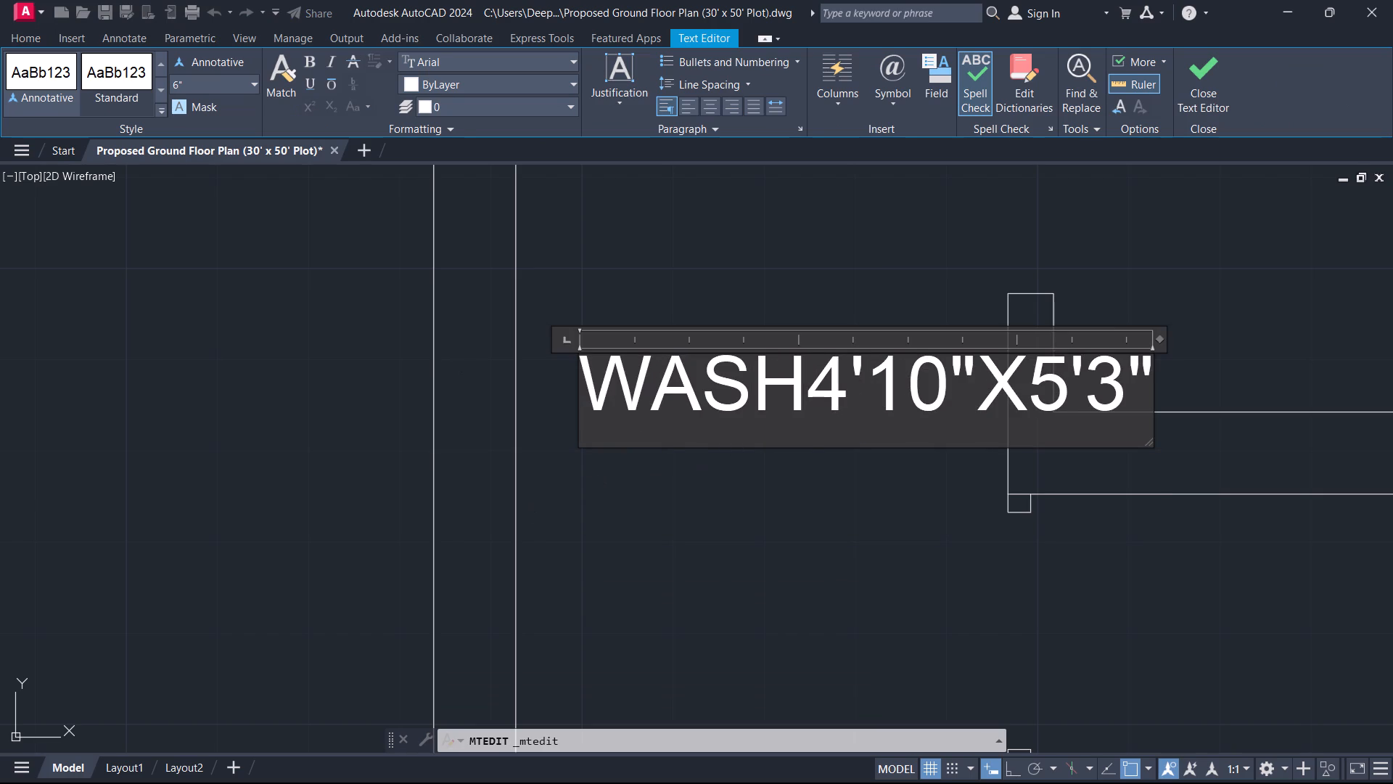
pyautogui.press('Return')
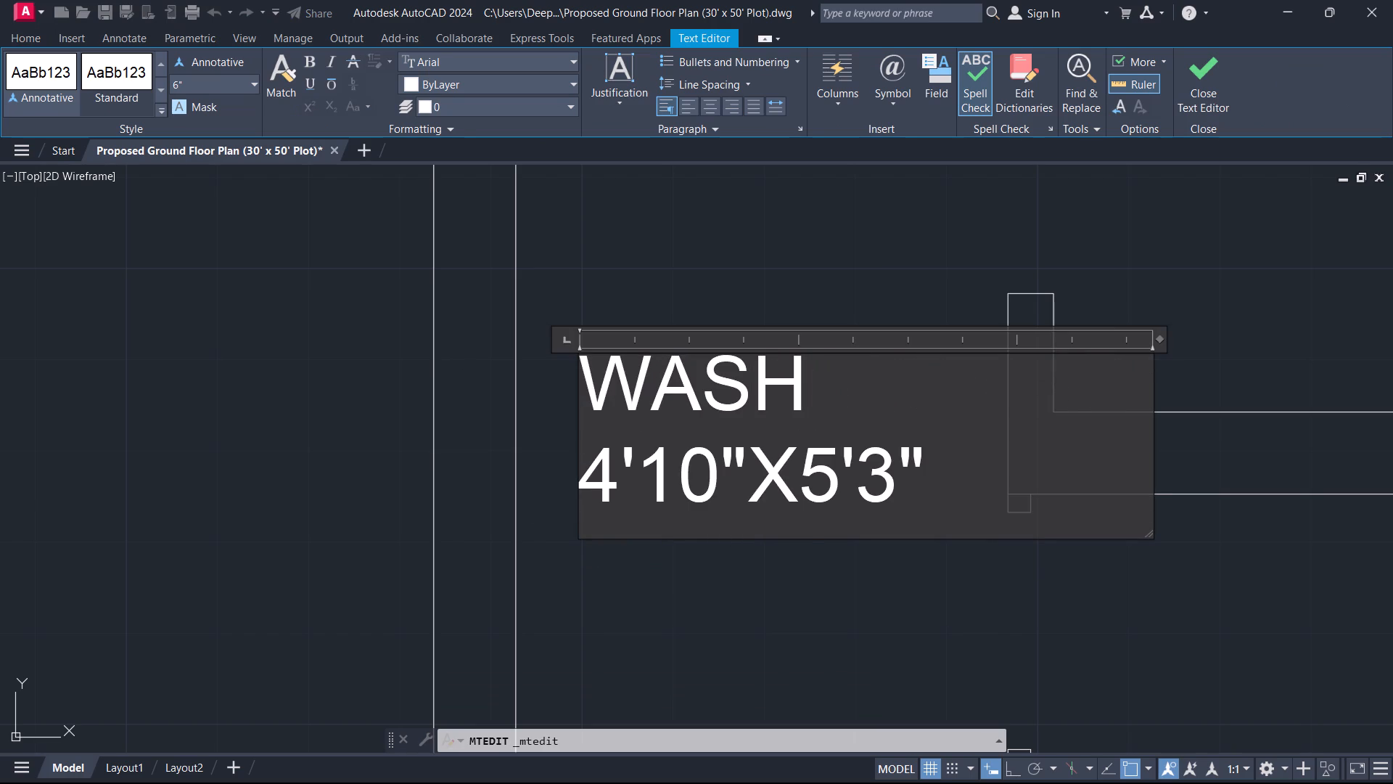
# Change the size line of the WASH label to 4'6"X9'6" and finish the text edit.
pyautogui.click(628, 464)
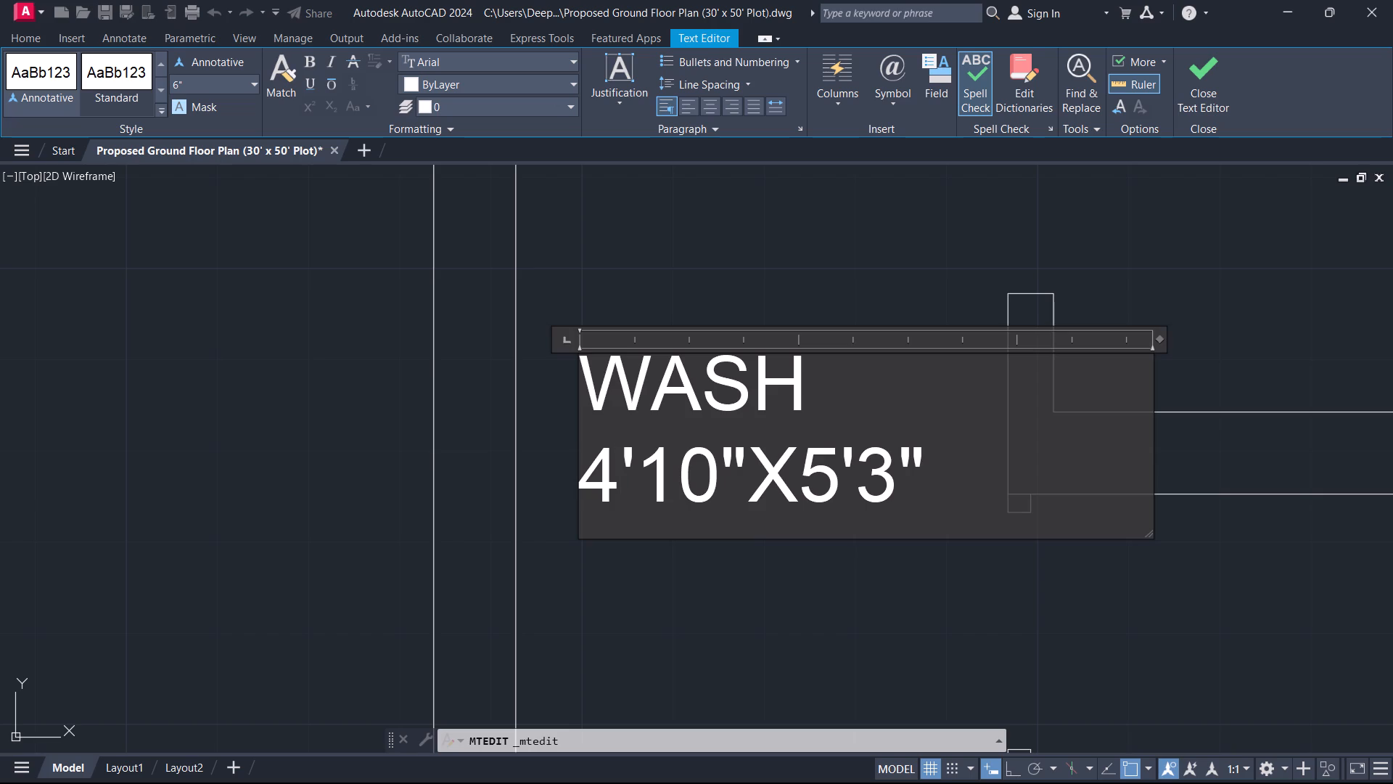
pyautogui.click(706, 493)
pyautogui.press('BackSpace')
pyautogui.press('BackSpace')
pyautogui.press('6')
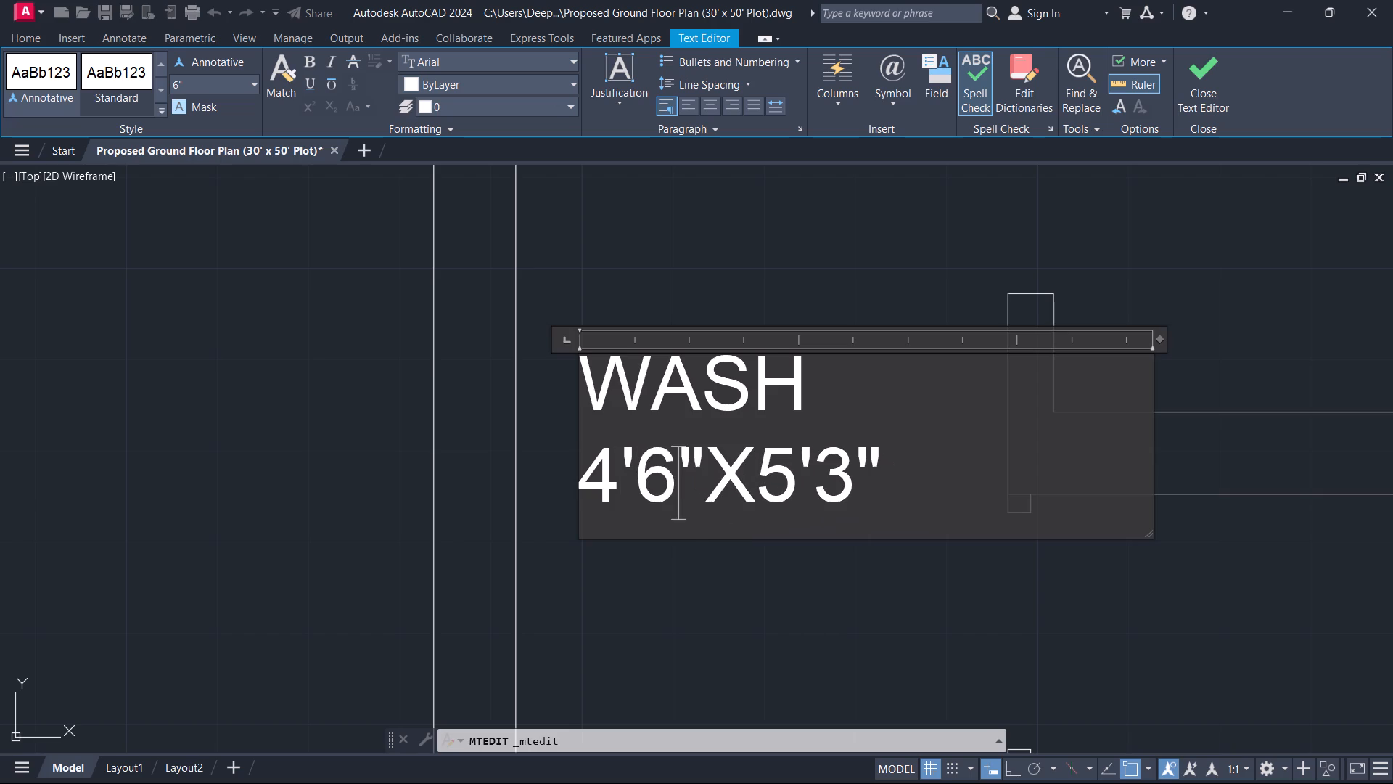
pyautogui.click(802, 463)
pyautogui.press('BackSpace')
pyautogui.press('9')
pyautogui.click(852, 455)
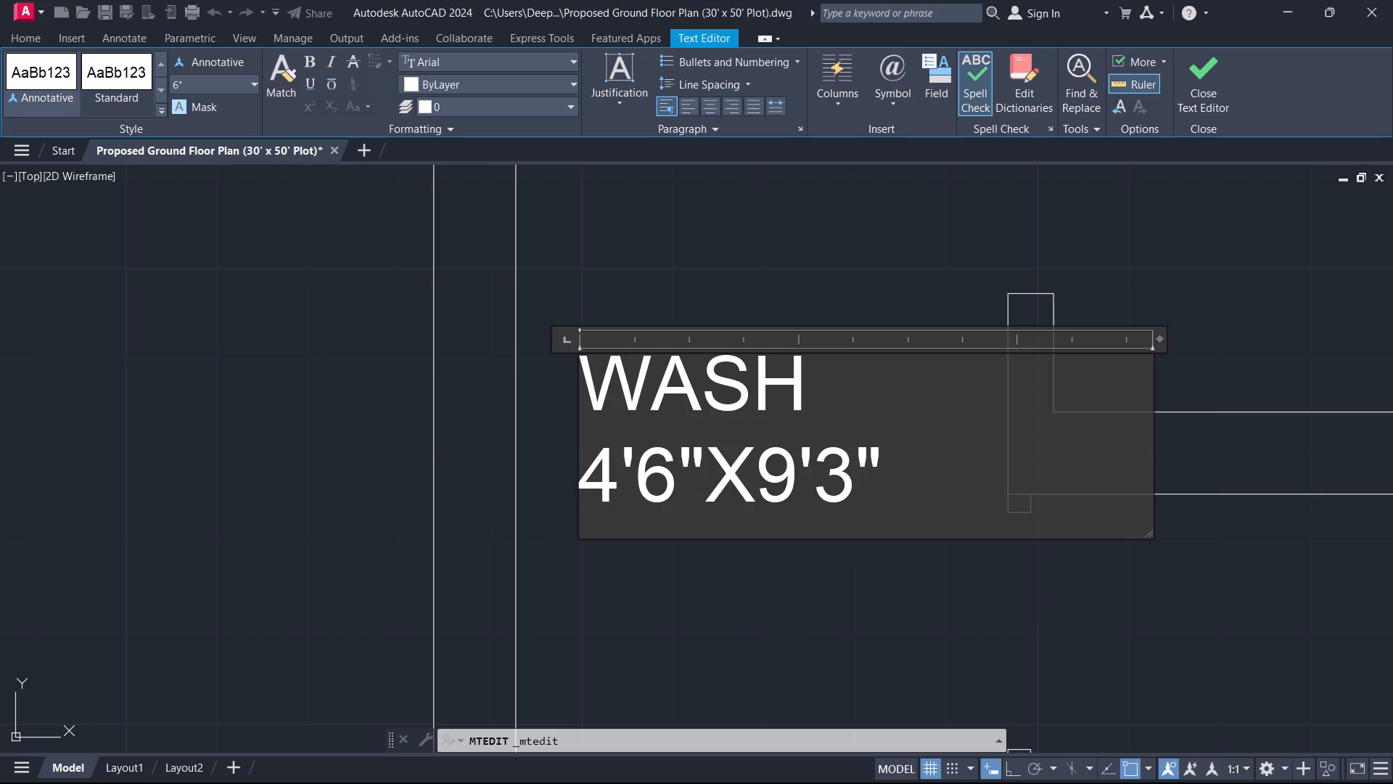
pyautogui.press('BackSpace')
pyautogui.press('6')
pyautogui.click(1193, 45)
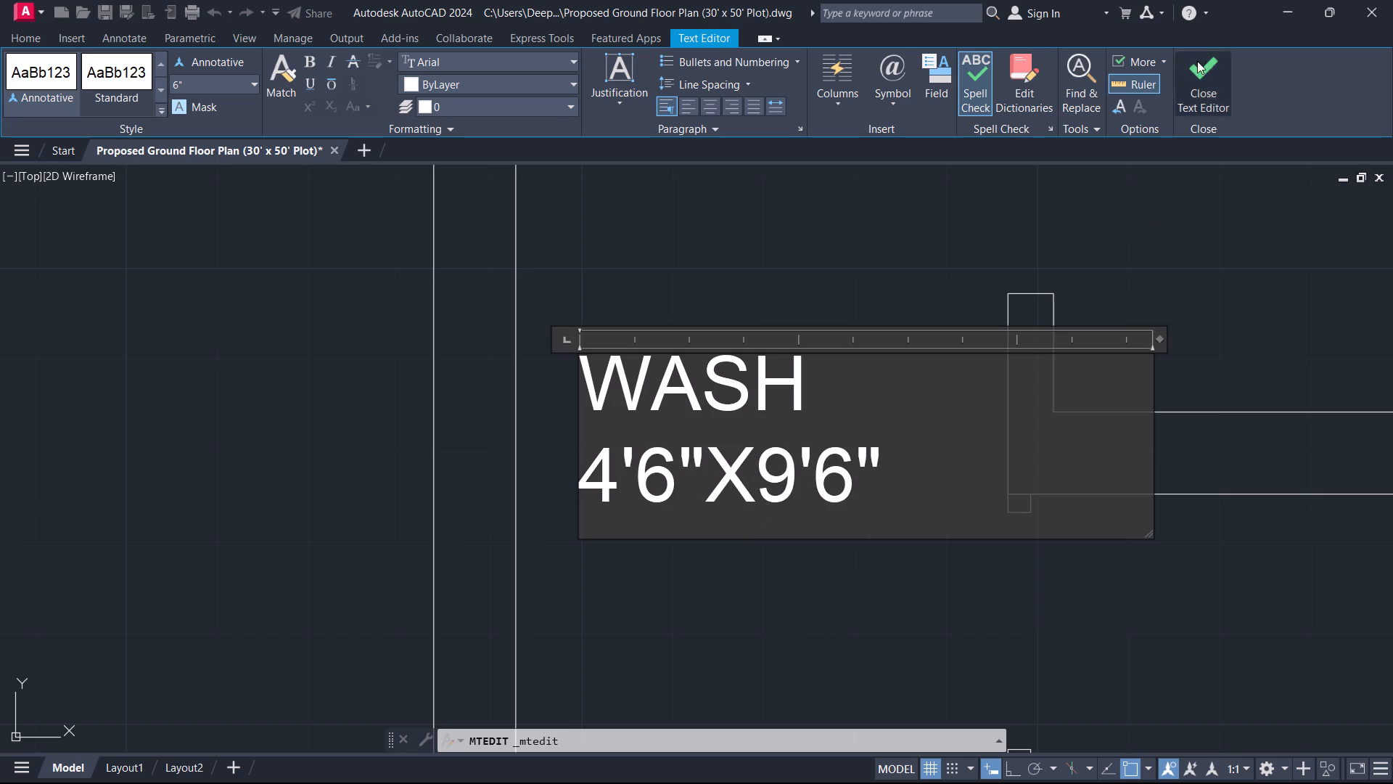
pyautogui.click(1203, 80)
# Move the WASH label about 5 inches away from the outer wall, within the wash area.
pyautogui.scroll(-3, 873, 321)
pyautogui.moveTo(851, 343); pyautogui.dragTo(843, 451, button='middle')
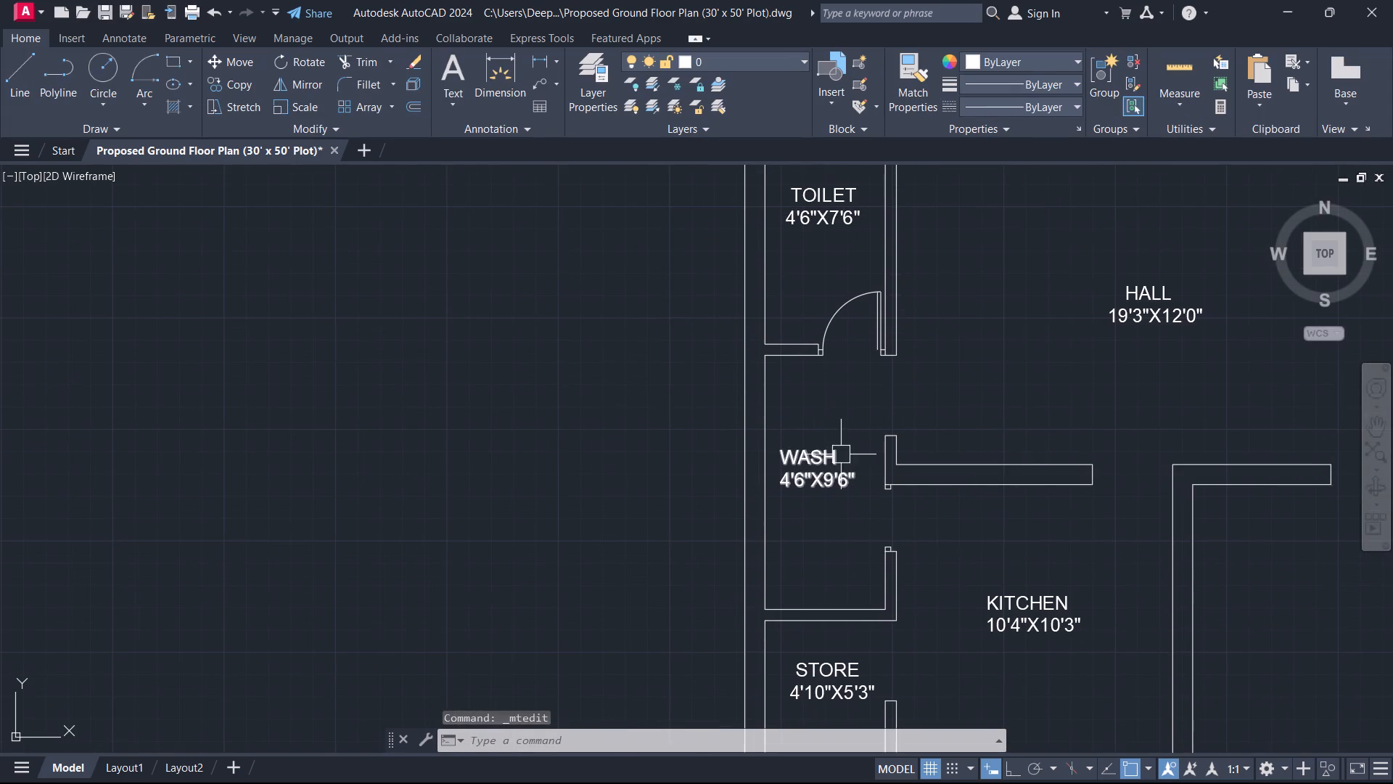
pyautogui.moveTo(819, 361); pyautogui.dragTo(841, 457, button='middle')
pyautogui.moveTo(843, 531); pyautogui.dragTo(808, 404, button='middle')
pyautogui.scroll(2, 813, 456)
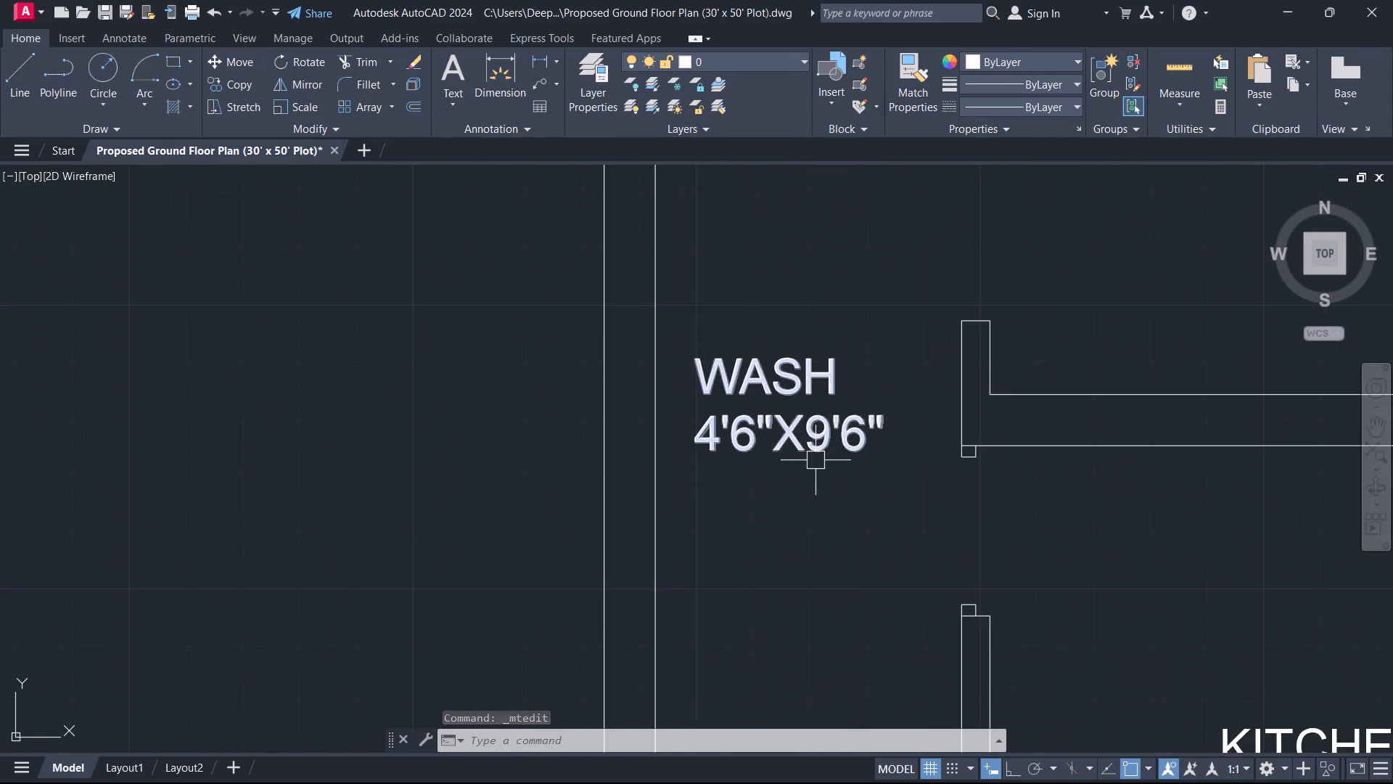
pyautogui.moveTo(818, 463); pyautogui.dragTo(796, 446)
pyautogui.click(771, 404)
pyautogui.write('M')
pyautogui.press('space')
pyautogui.click(771, 404)
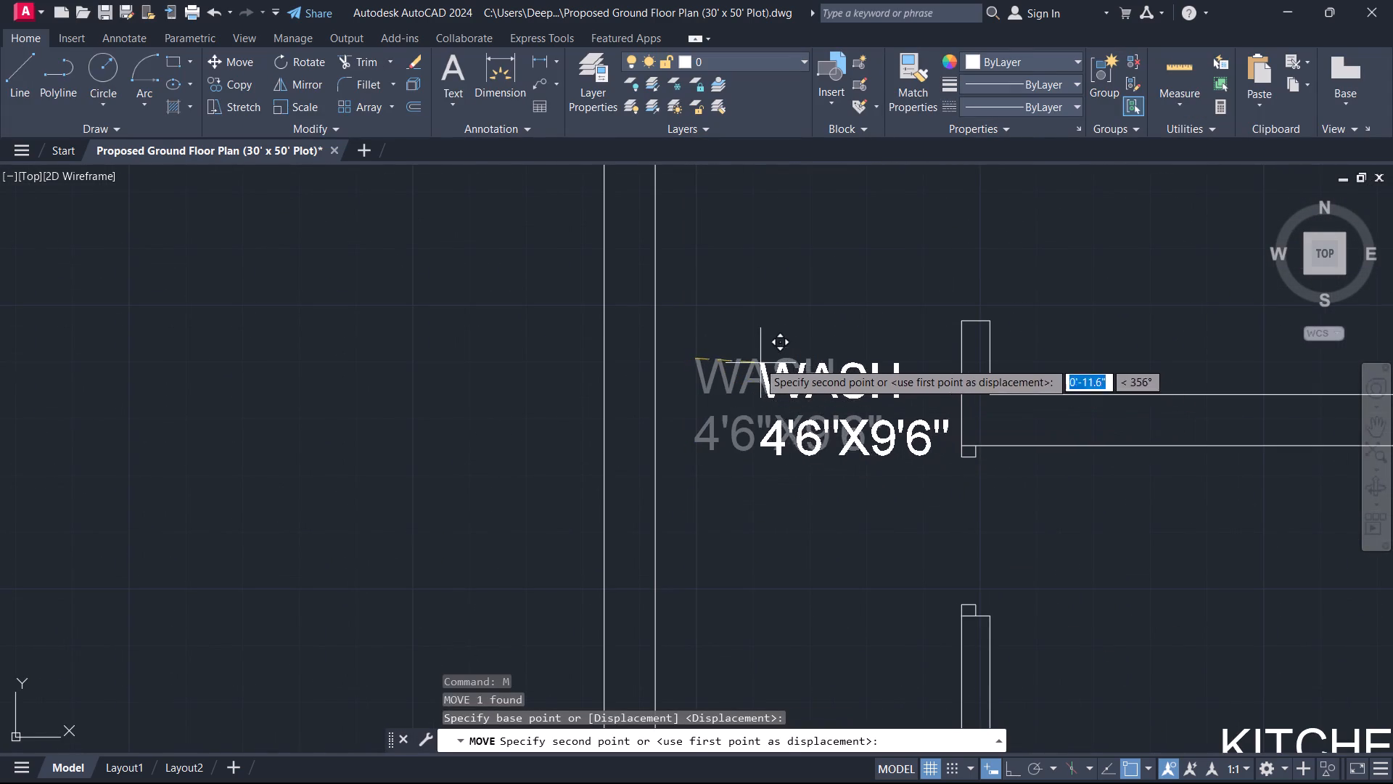
pyautogui.scroll(2, 718, 354)
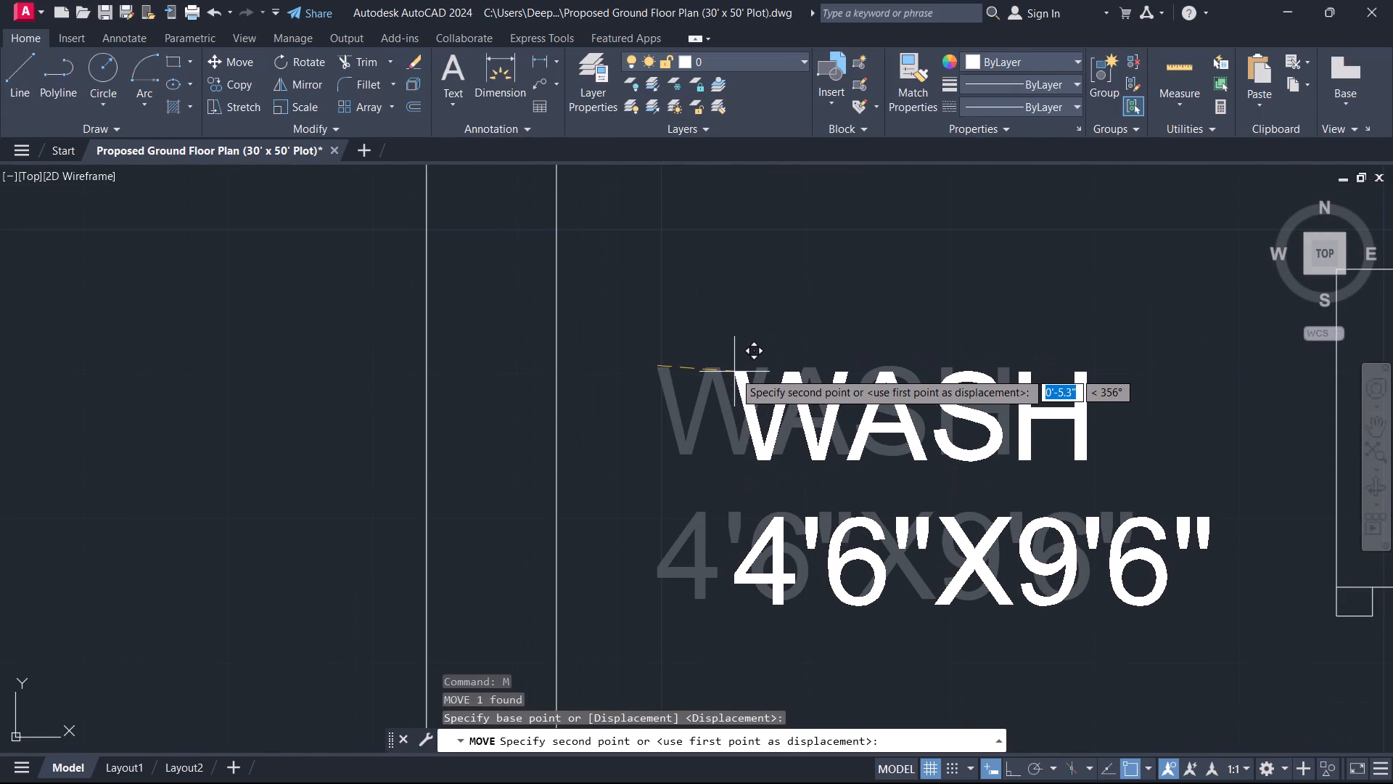
pyautogui.click(735, 363)
pyautogui.press('Escape')
pyautogui.scroll(-4, 730, 366)
pyautogui.scroll(-1, 708, 290)
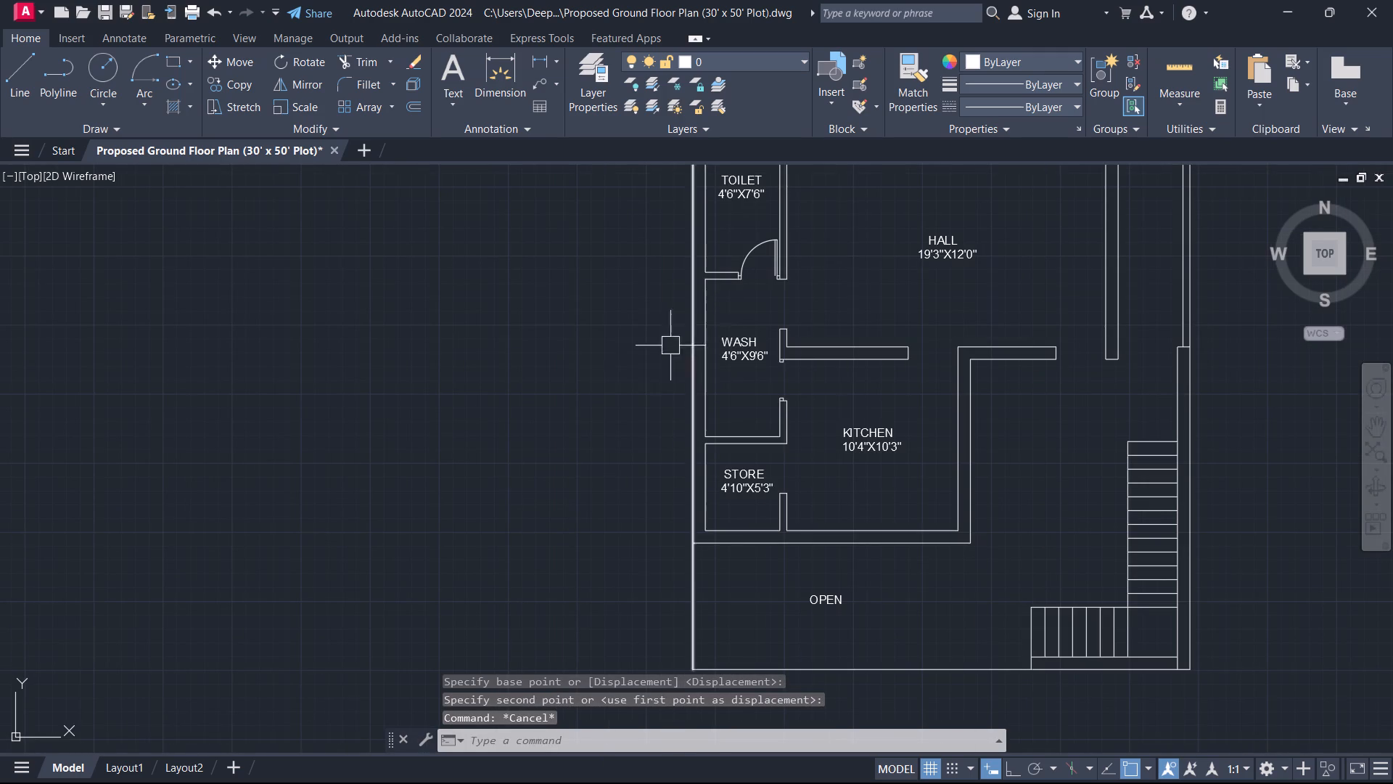
# Copy the KITCHEN label into the open space between the kitchen wall and the long stair flight.
pyautogui.moveTo(812, 334); pyautogui.dragTo(676, 368, button='middle')
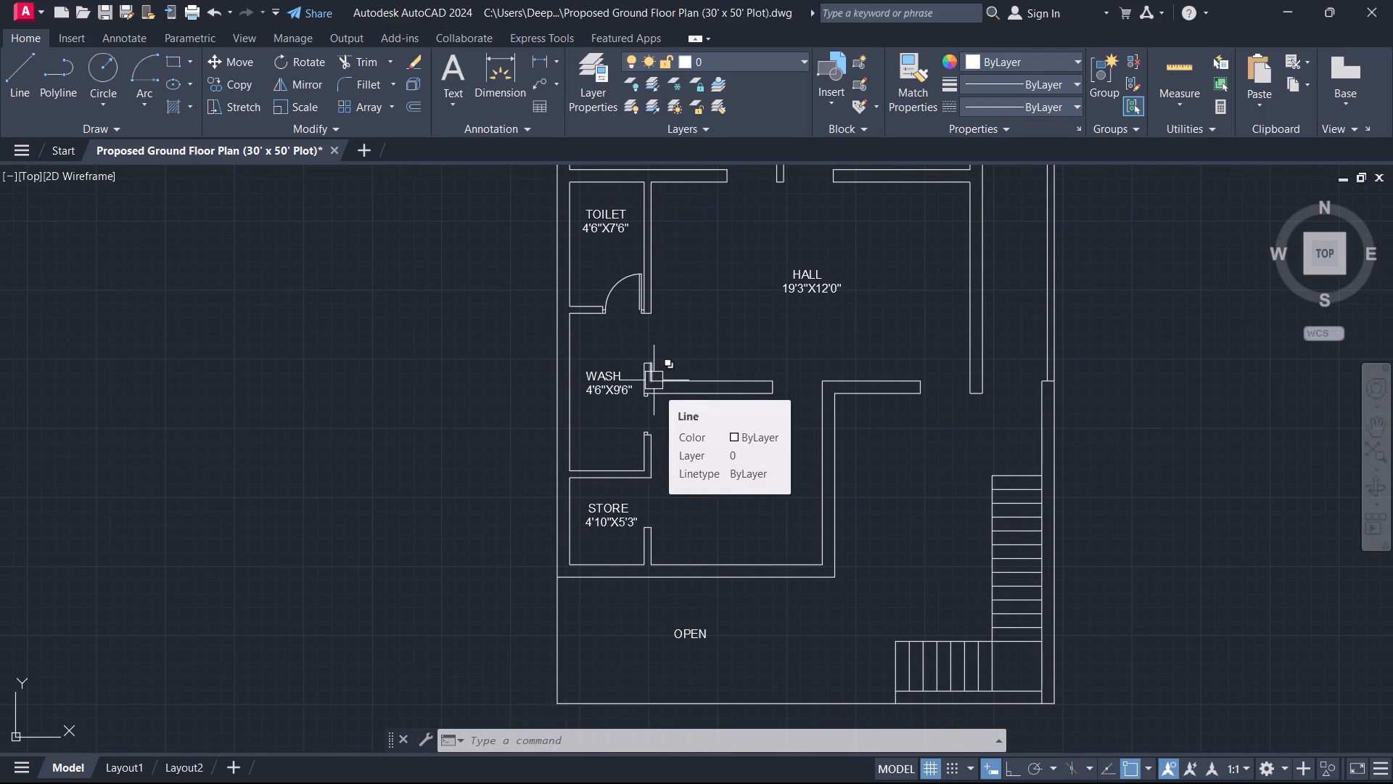
pyautogui.scroll(2, 762, 501)
pyautogui.click(762, 501)
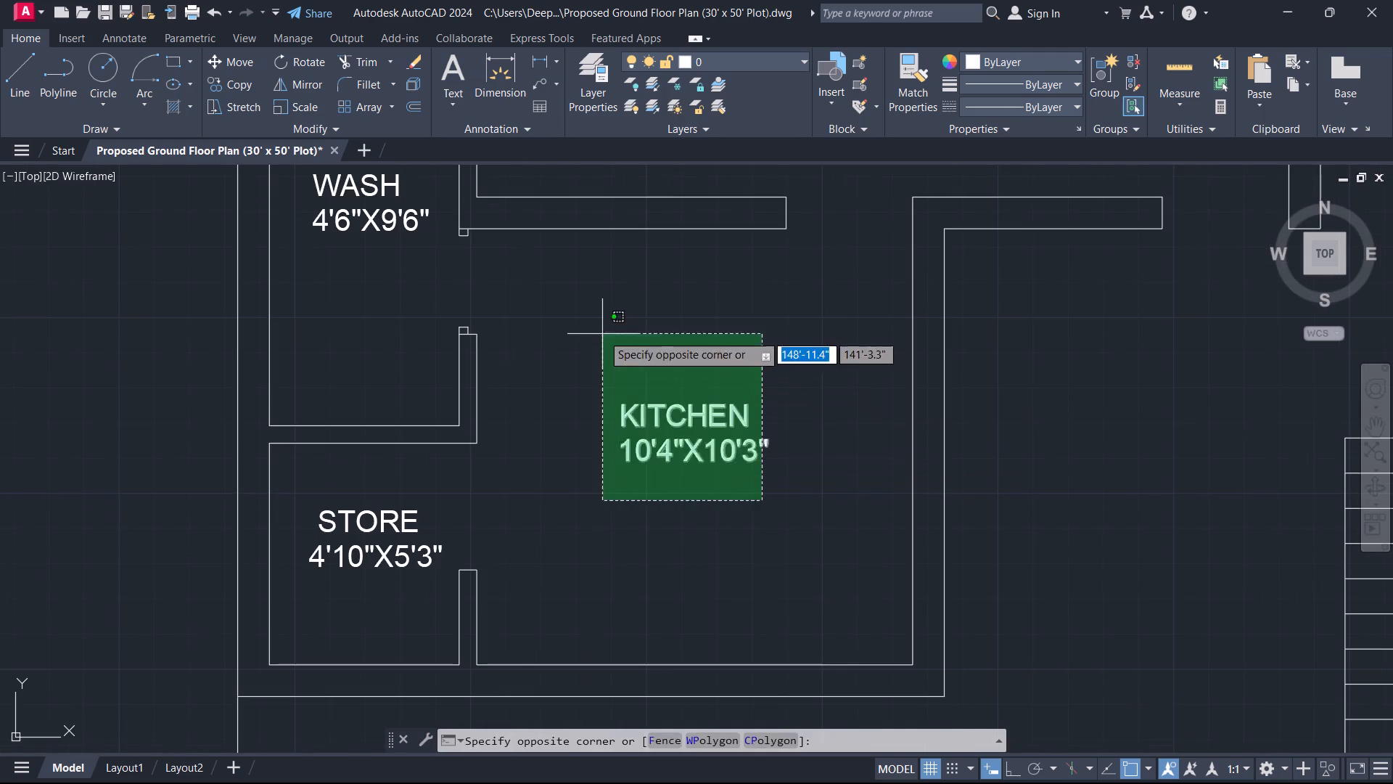
pyautogui.click(602, 334)
pyautogui.press('c')
pyautogui.press('o')
pyautogui.press('space')
pyautogui.click(651, 415)
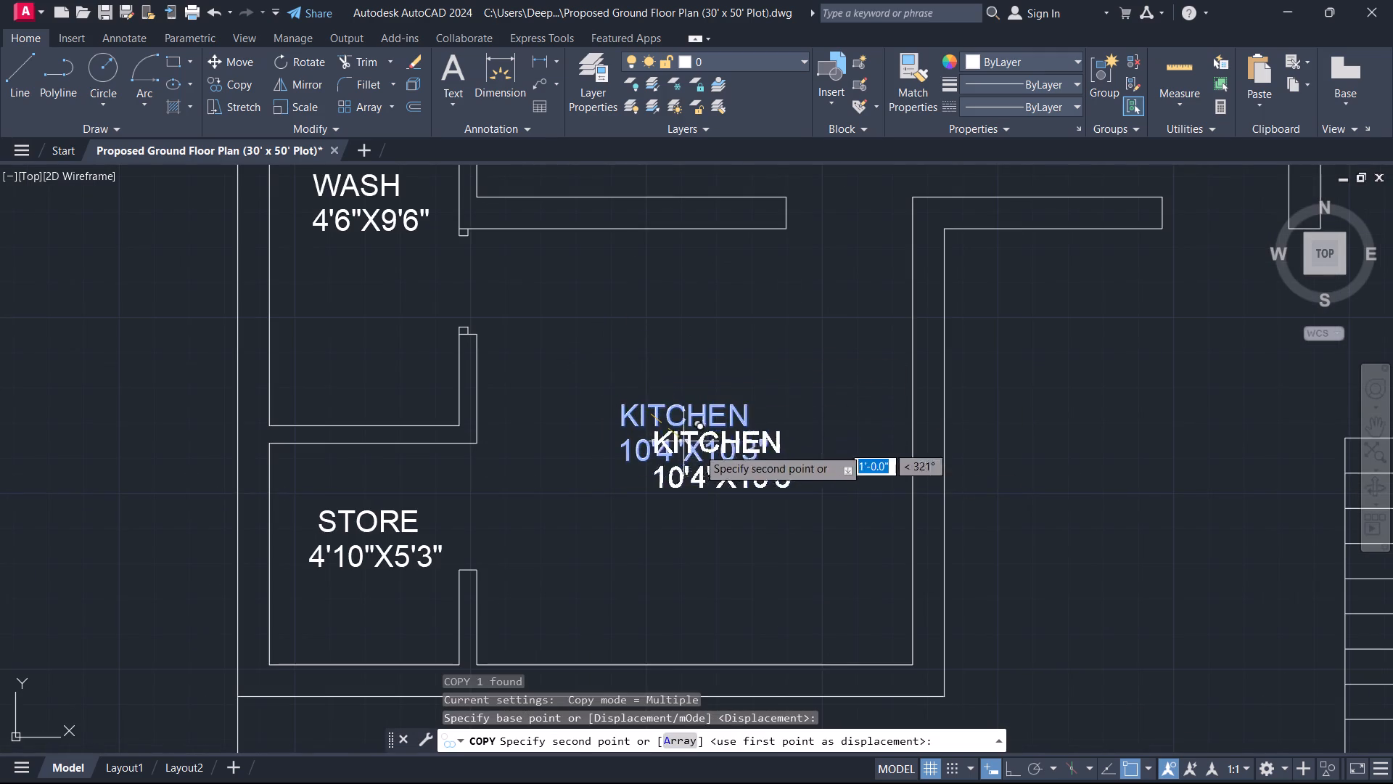
pyautogui.moveTo(1032, 512); pyautogui.dragTo(832, 465, button='middle')
pyautogui.moveTo(869, 505); pyautogui.dragTo(588, 346, button='middle')
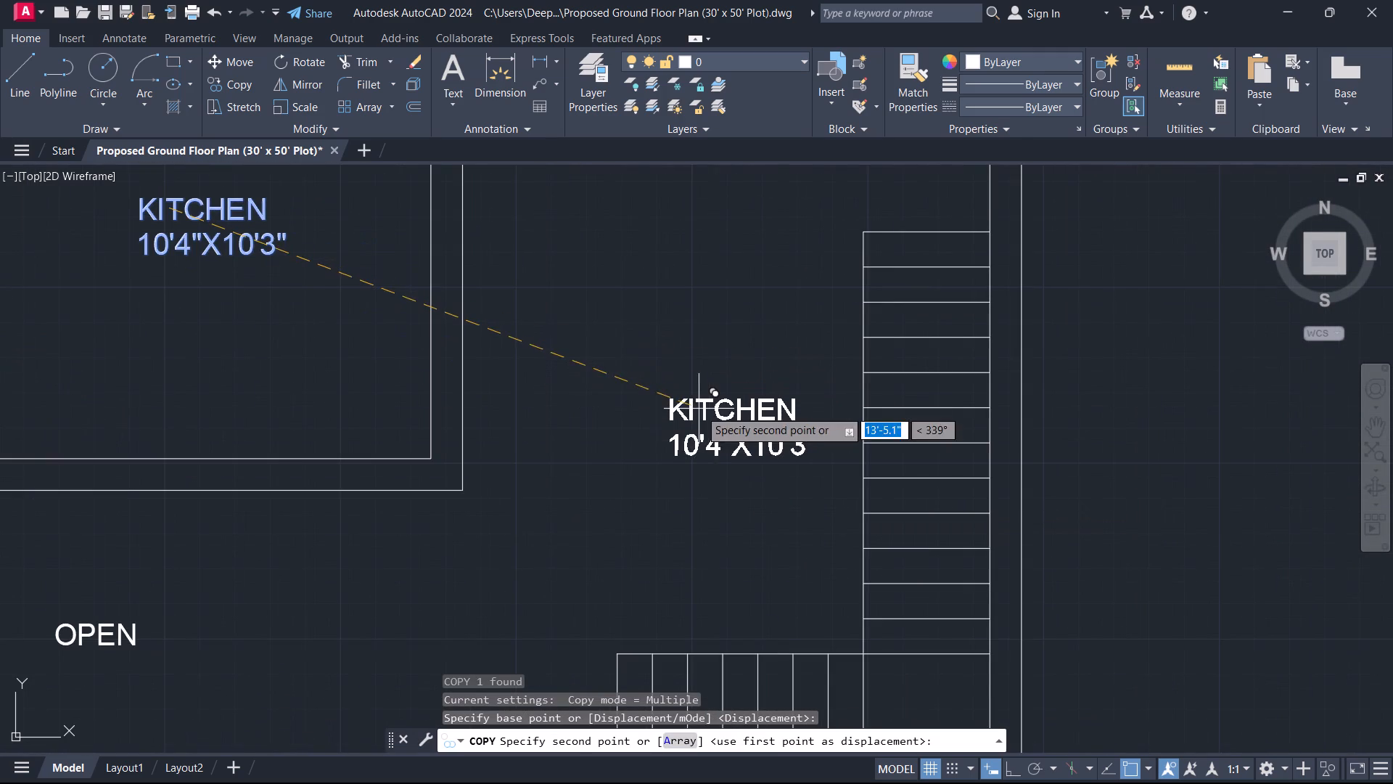
pyautogui.click(716, 410)
pyautogui.press('Escape')
# Replace the name line of the copied kitchen label beside the stairs with PORCH, keeping the size on its own line.
pyautogui.doubleClick(743, 415)
pyautogui.moveTo(879, 409); pyautogui.dragTo(646, 391)
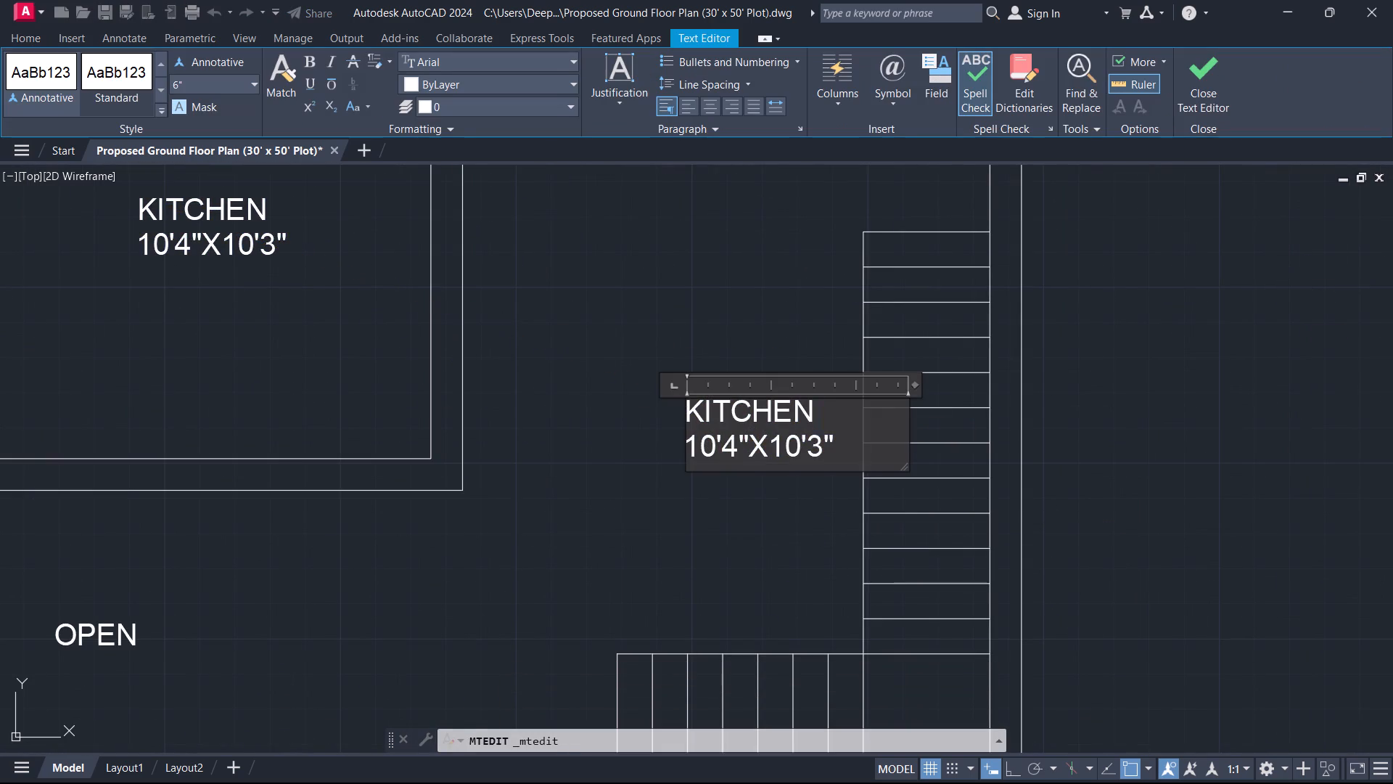
pyautogui.moveTo(646, 391); pyautogui.dragTo(543, 388)
pyautogui.press('p')
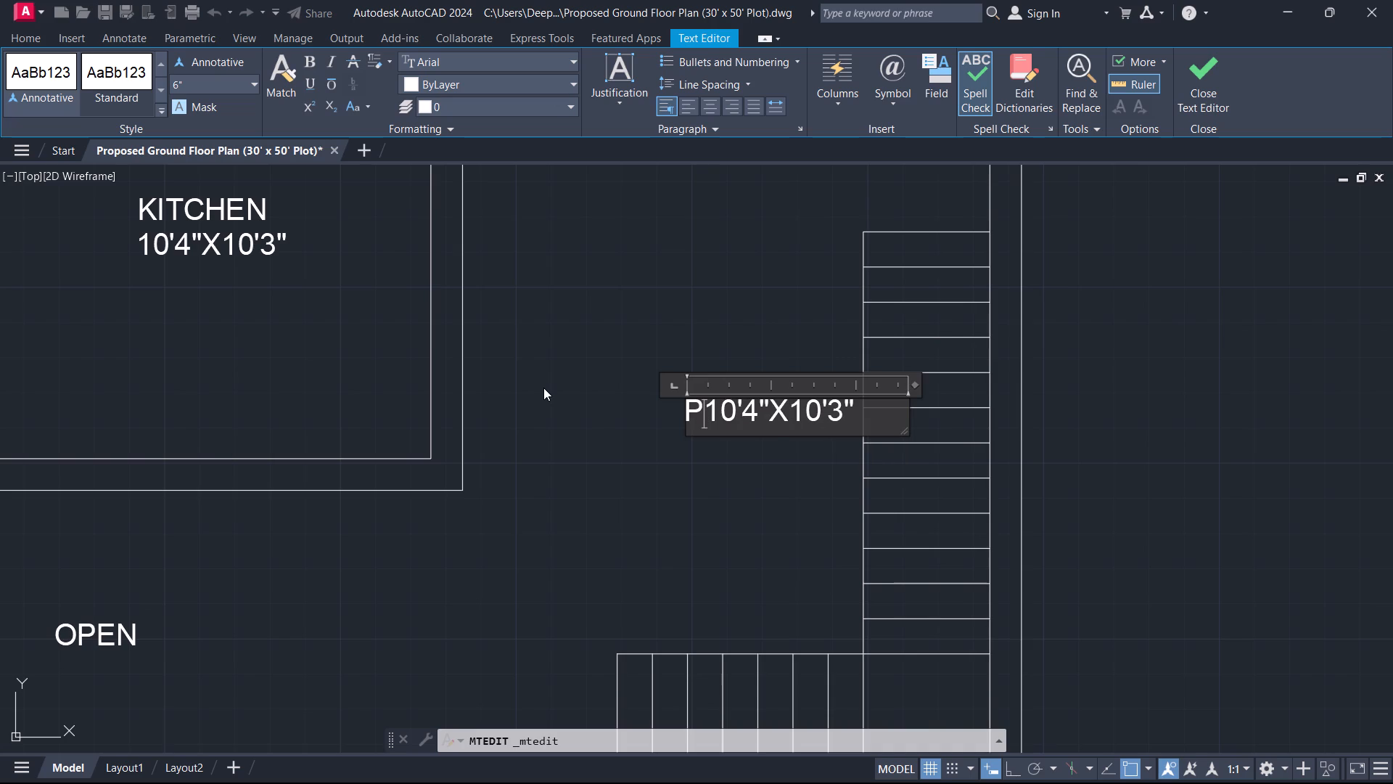
pyautogui.press('o')
pyautogui.write('RCH')
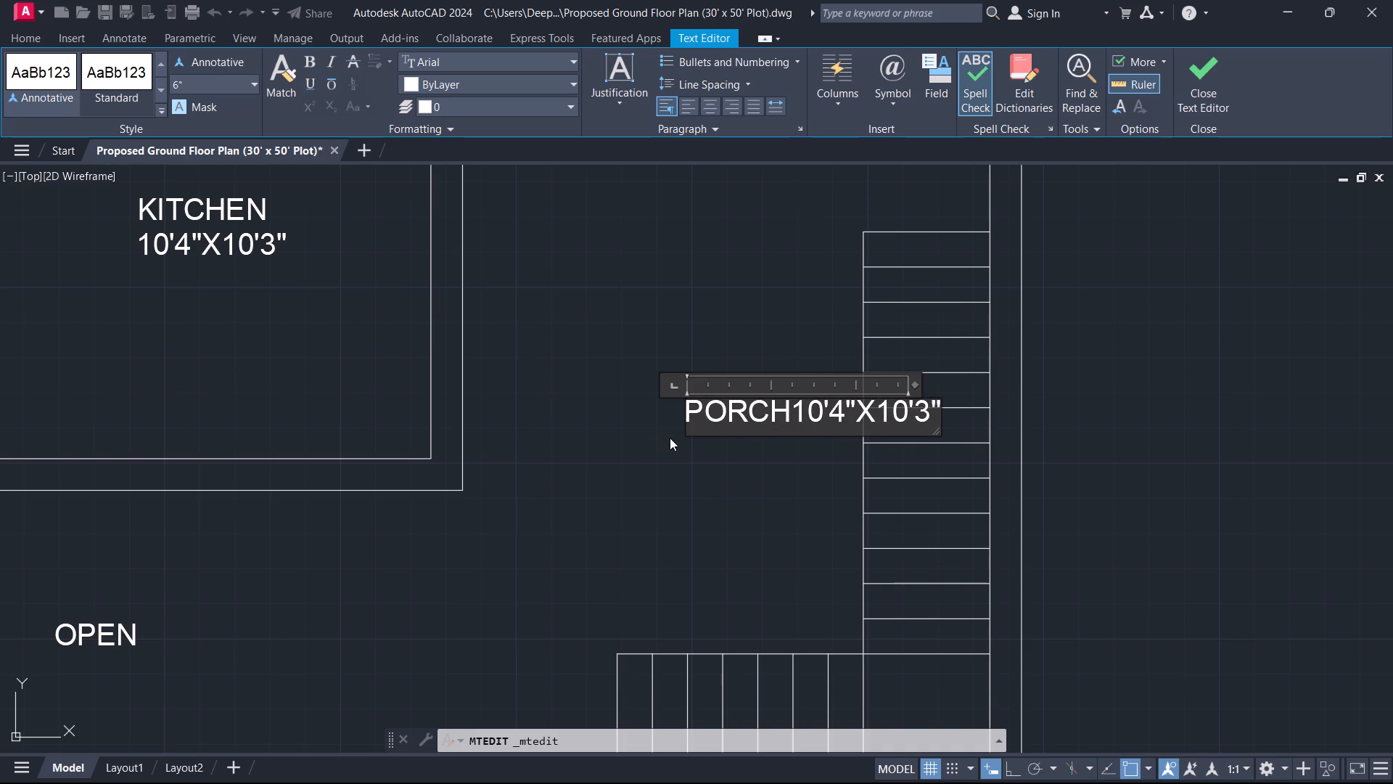
pyautogui.press('Return')
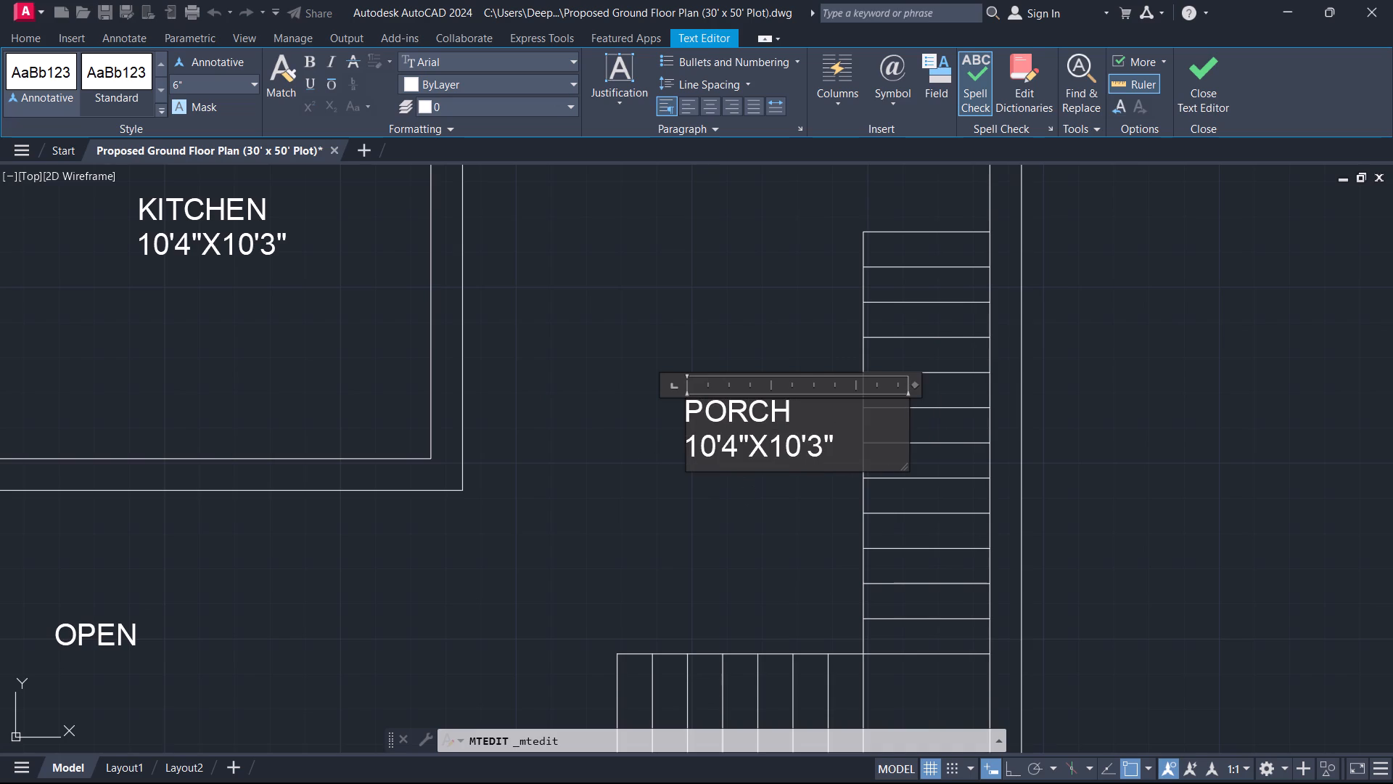
# Replace the size line of the PORCH label with 12'6" WIDE and finish the text edit.
pyautogui.moveTo(881, 445); pyautogui.dragTo(577, 432)
pyautogui.click(724, 462)
pyautogui.moveTo(852, 444); pyautogui.dragTo(752, 461)
pyautogui.moveTo(752, 461); pyautogui.dragTo(664, 448)
pyautogui.press('1')
pyautogui.press('2')
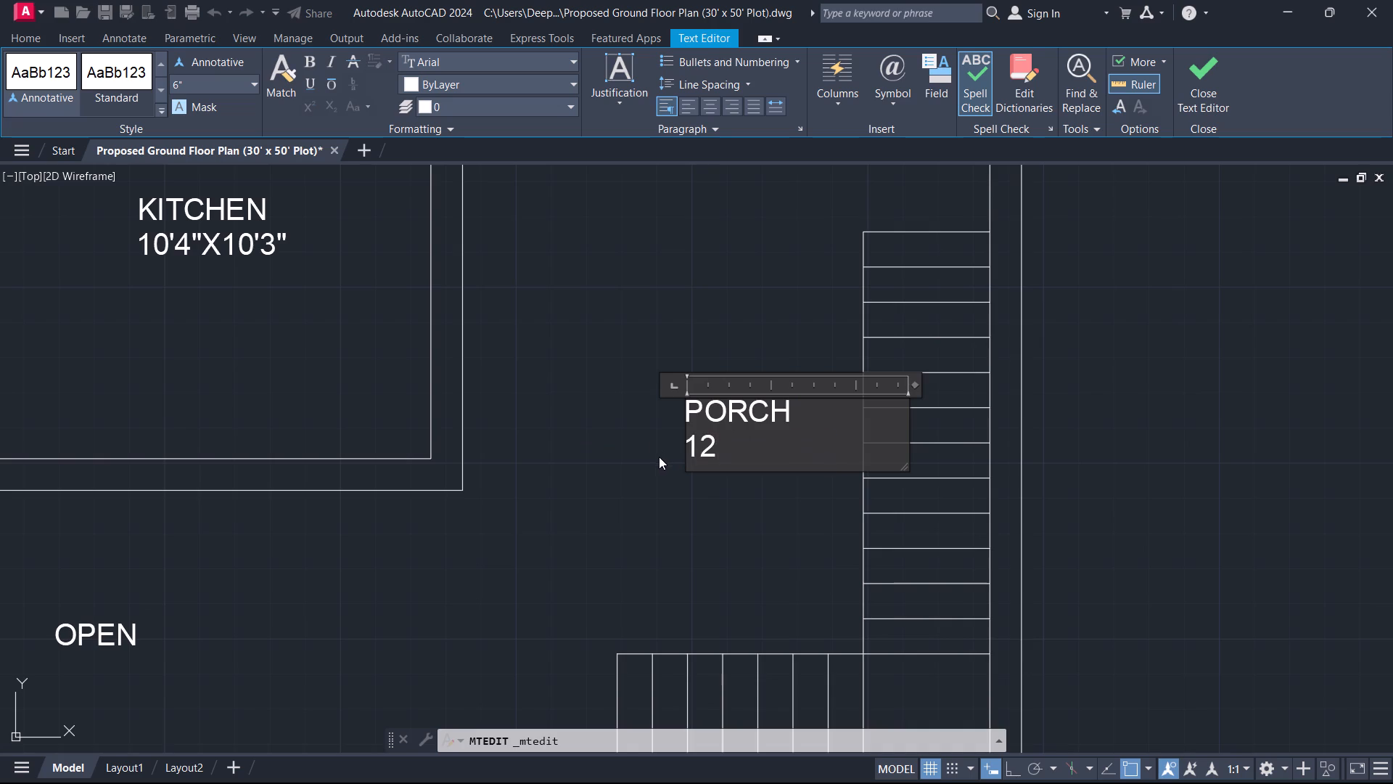
pyautogui.write("'6")
pyautogui.hotkey('shift', '"')
pyautogui.press('space')
pyautogui.write('WIDE')
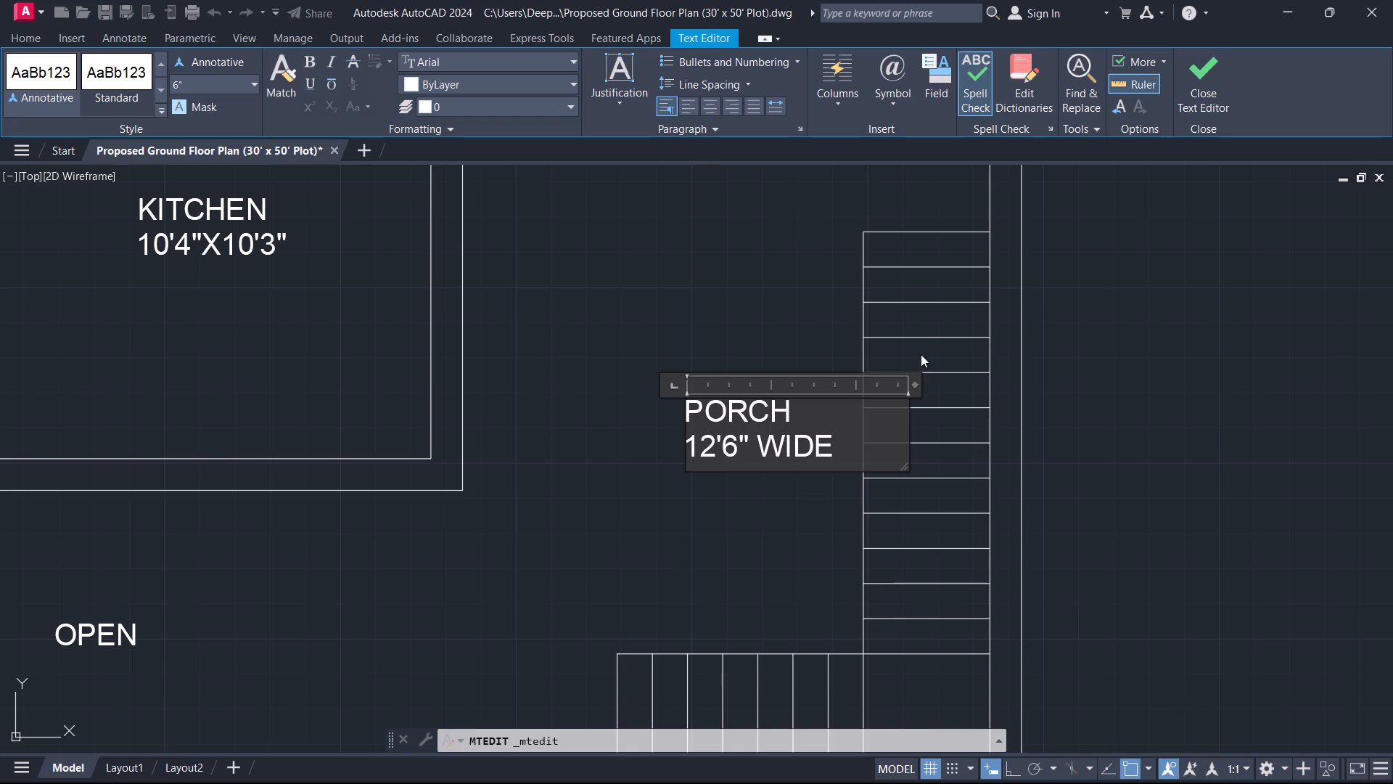
pyautogui.click(1209, 89)
# With Ortho on, draw a vertical line about 11'-10" long from the long stair flight's top edge midpoint down into the corner landing.
pyautogui.scroll(-2, 578, 352)
pyautogui.moveTo(578, 352); pyautogui.dragTo(564, 380, button='middle')
pyautogui.scroll(1, 612, 516)
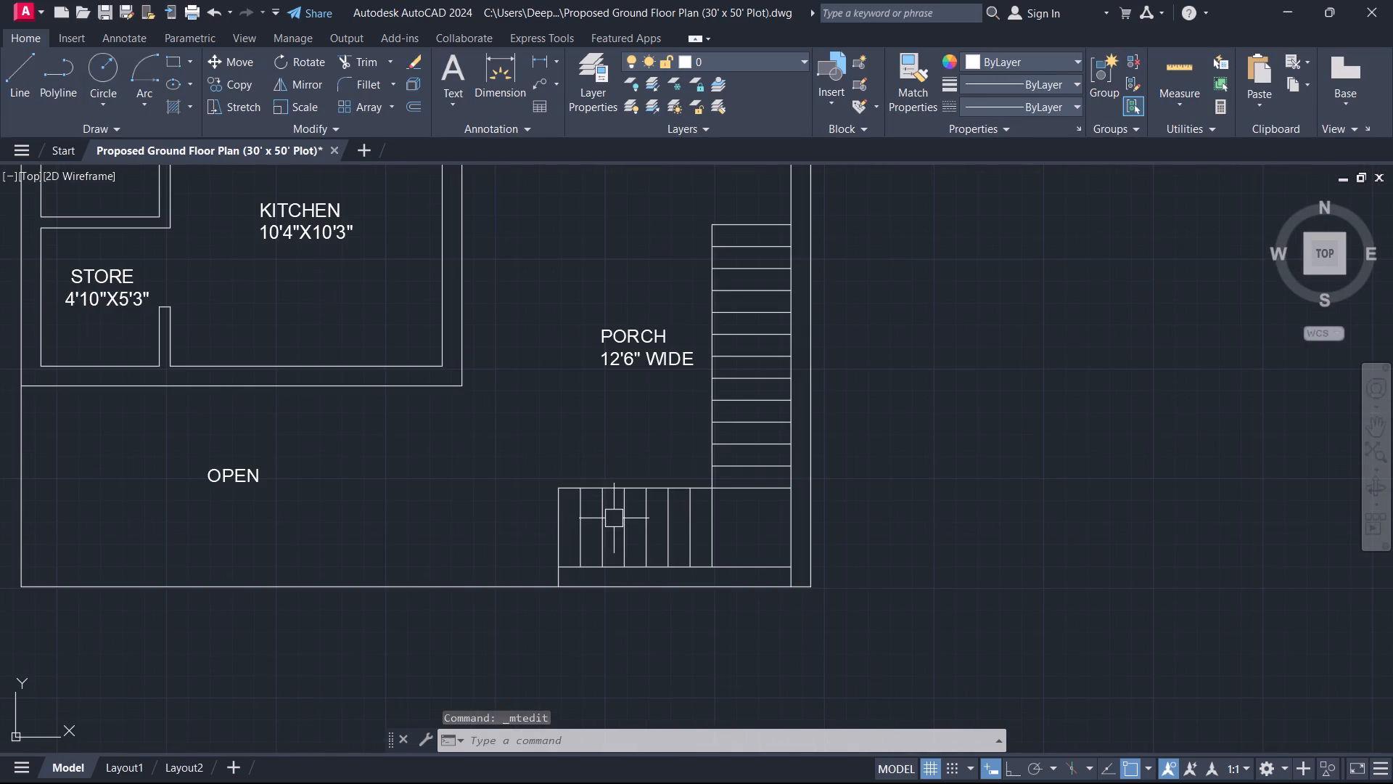
pyautogui.press('l')
pyautogui.press('space')
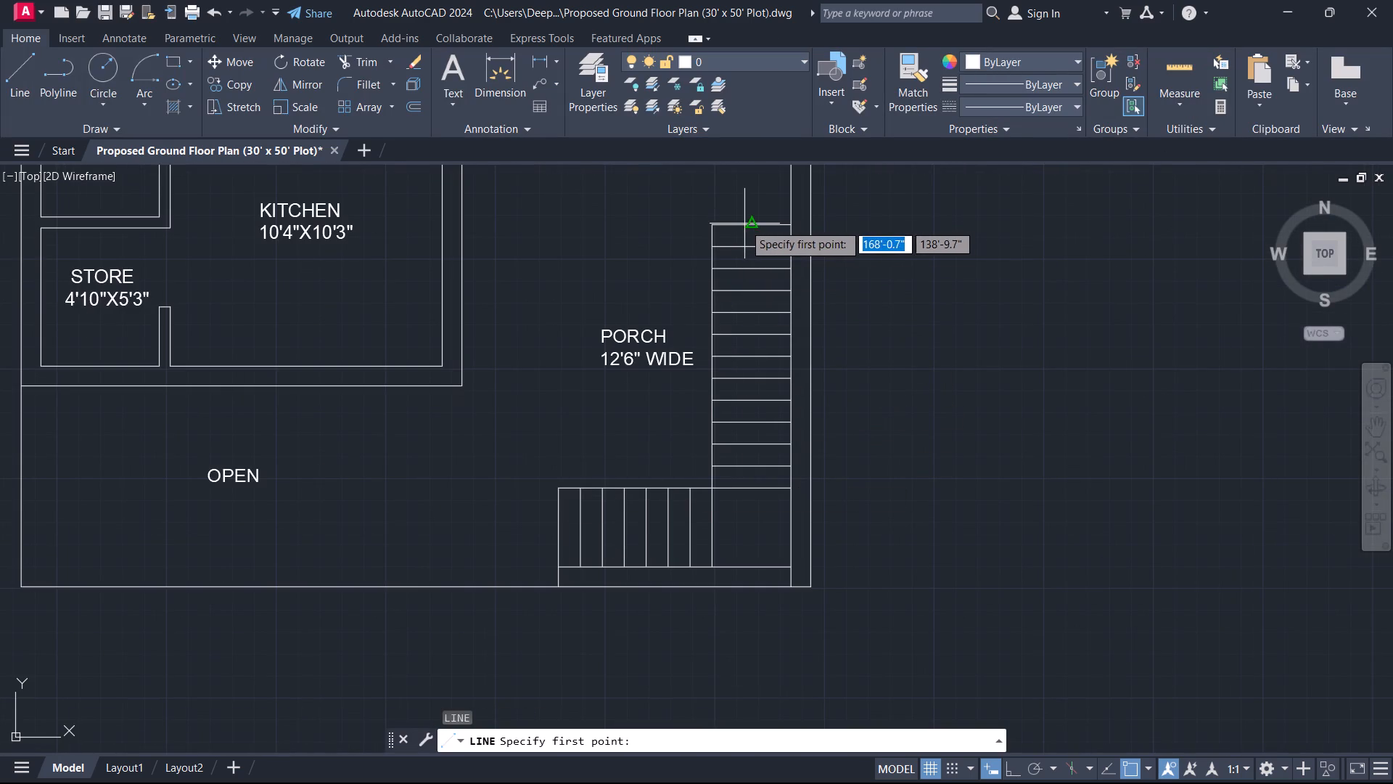
pyautogui.click(752, 228)
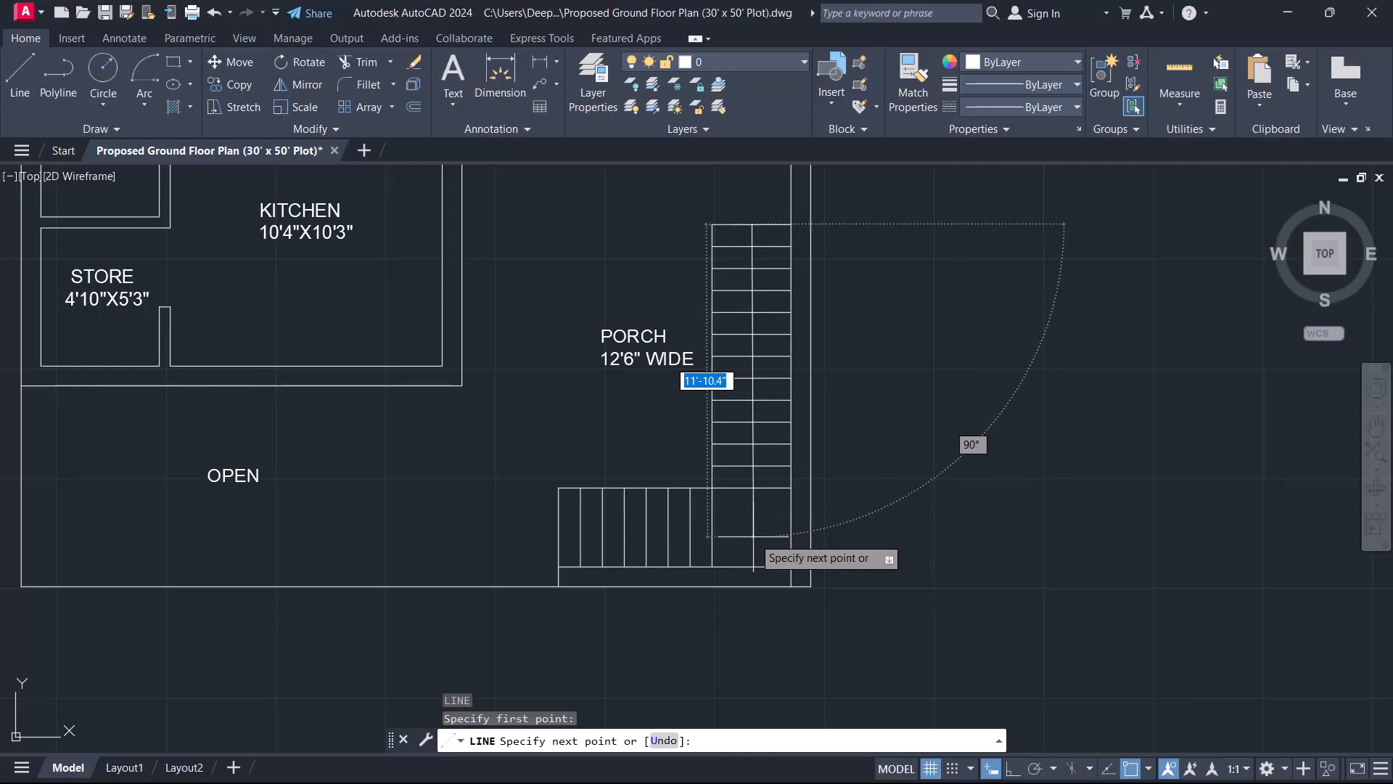
pyautogui.press('F8')
pyautogui.click(760, 536)
pyautogui.press('Escape')
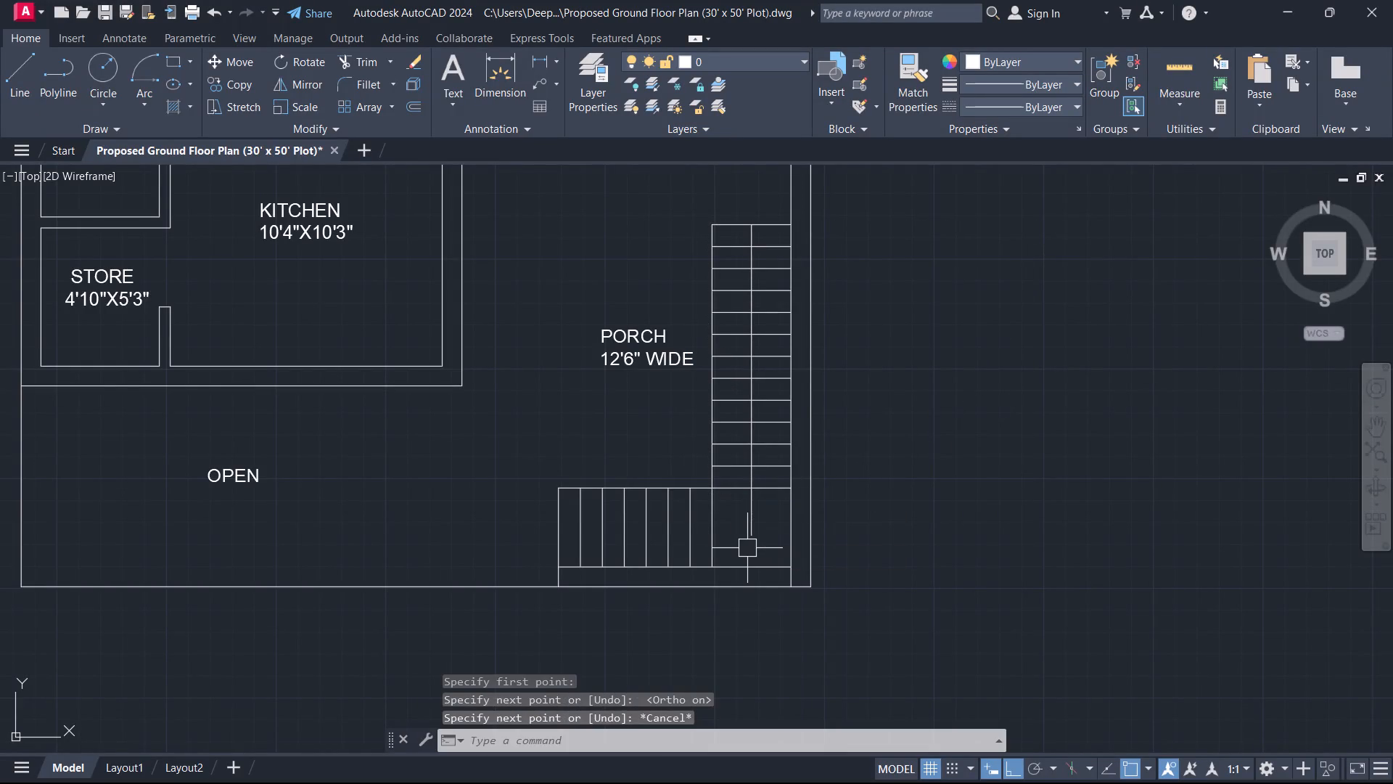
# Draw a horizontal line from a tread midpoint in the short stair flight across to the vertical centre line, about 3'-2" long.
pyautogui.press('space')
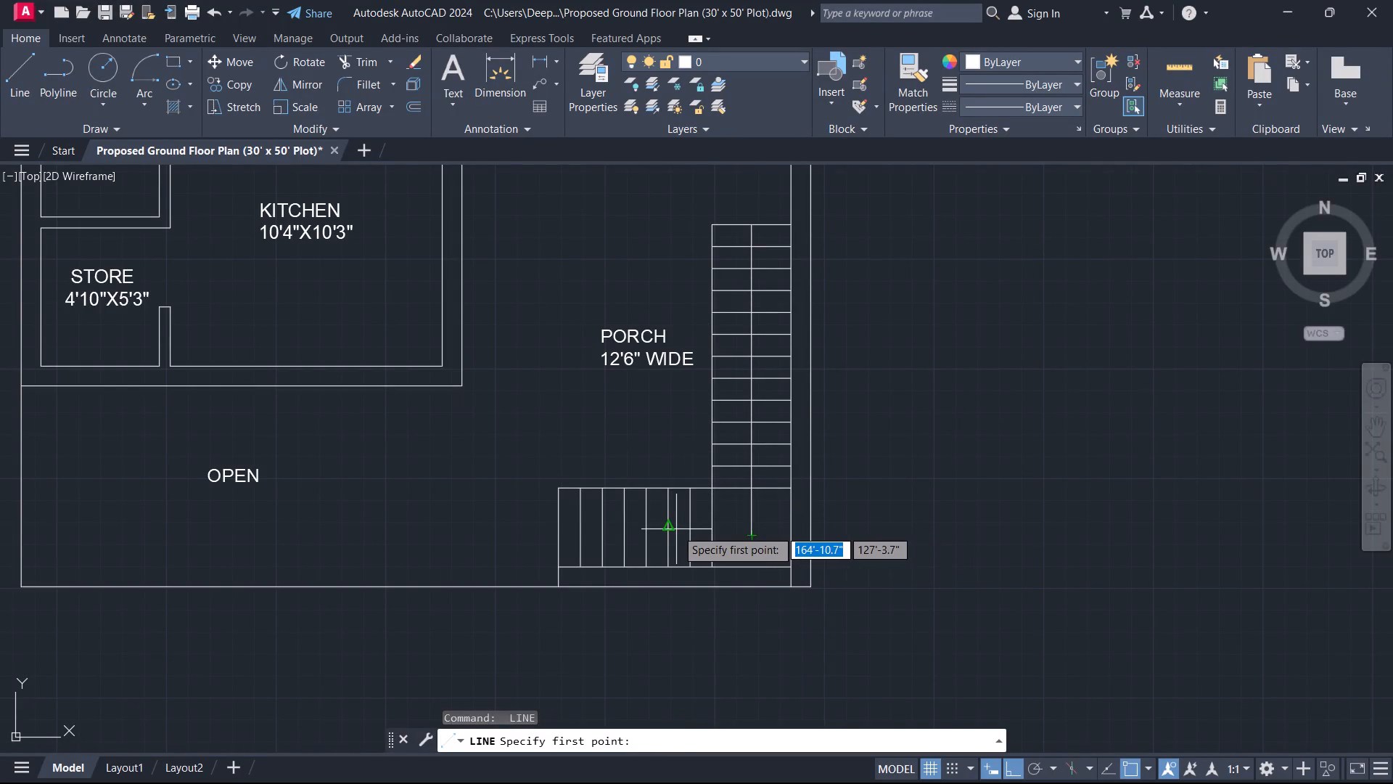
pyautogui.click(676, 529)
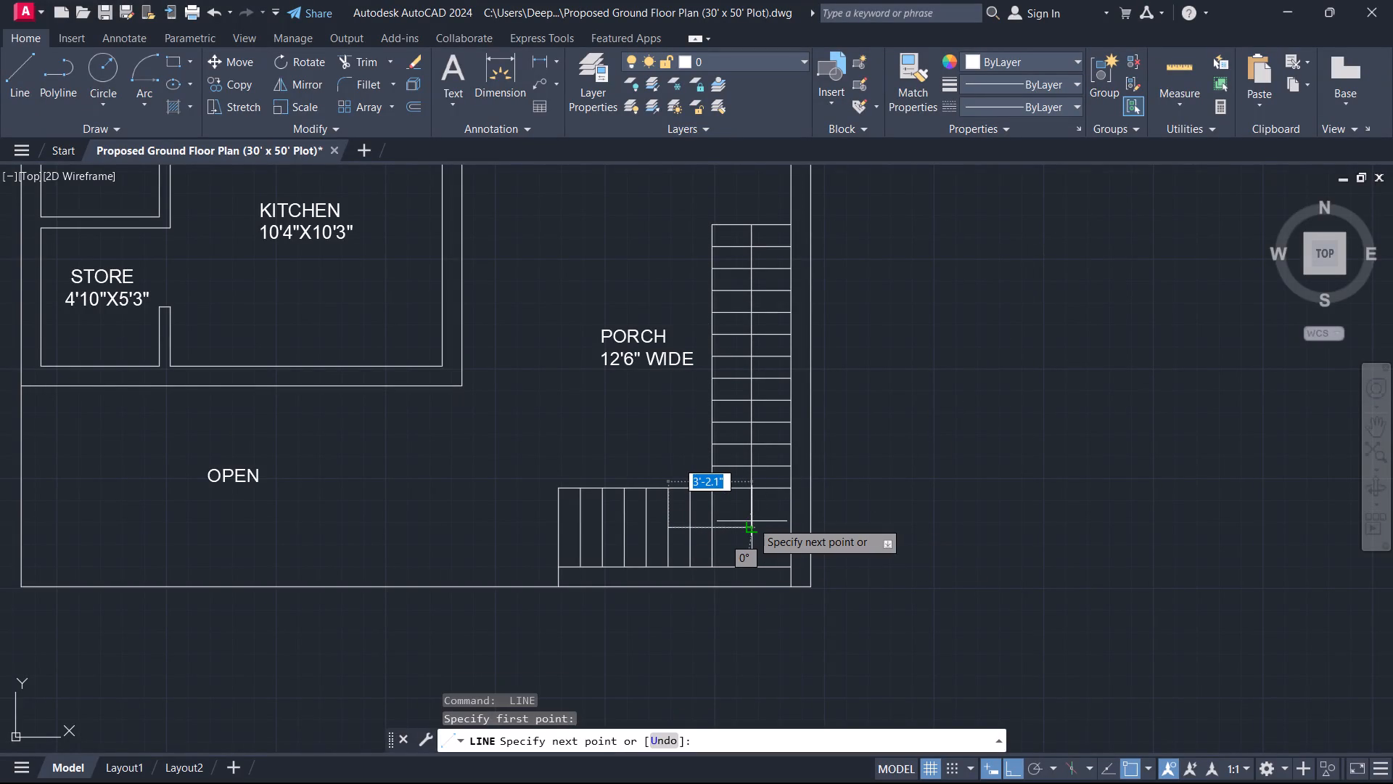
pyautogui.click(752, 527)
pyautogui.press('Escape')
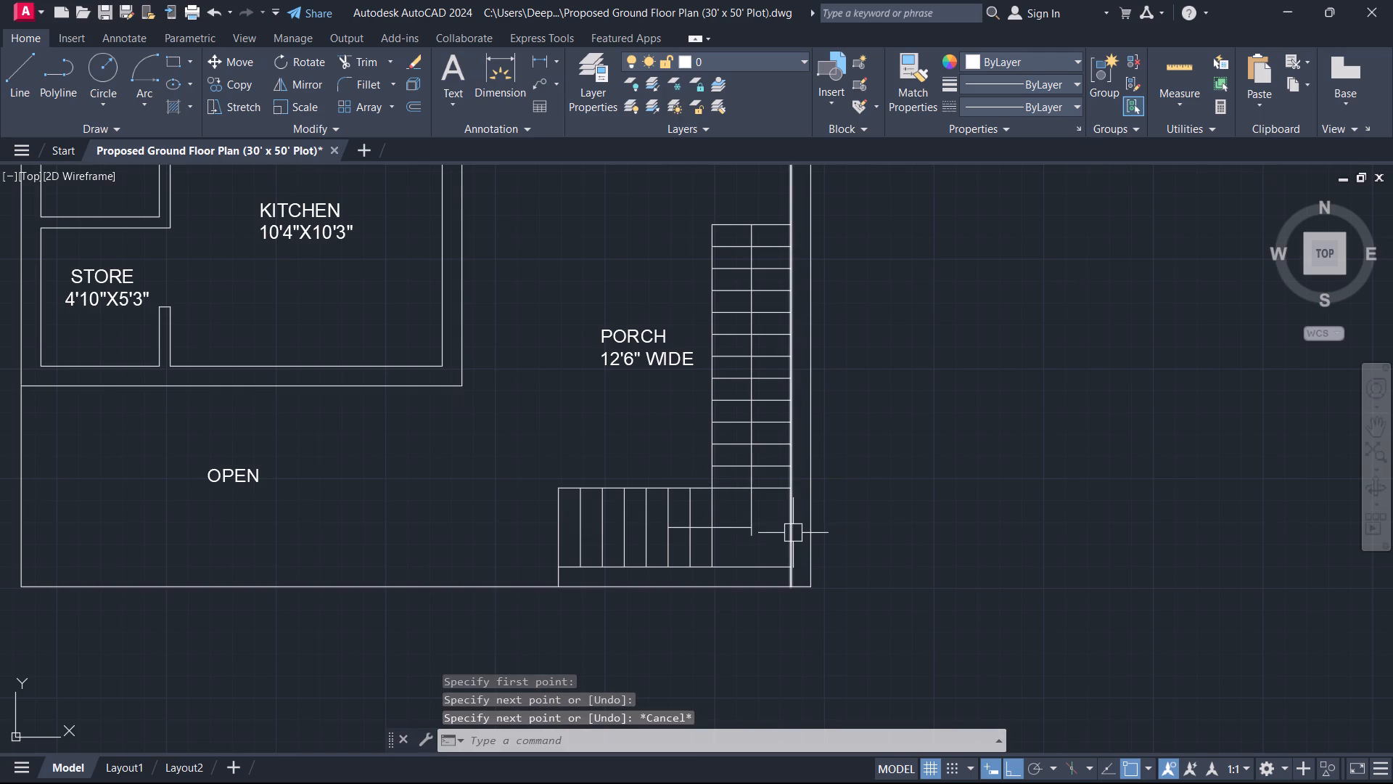
# Trim the end of the vertical stair line that projects below the horizontal line in the corner landing.
pyautogui.write('TR')
pyautogui.press('space')
pyautogui.scroll(3, 757, 542)
pyautogui.click(740, 535)
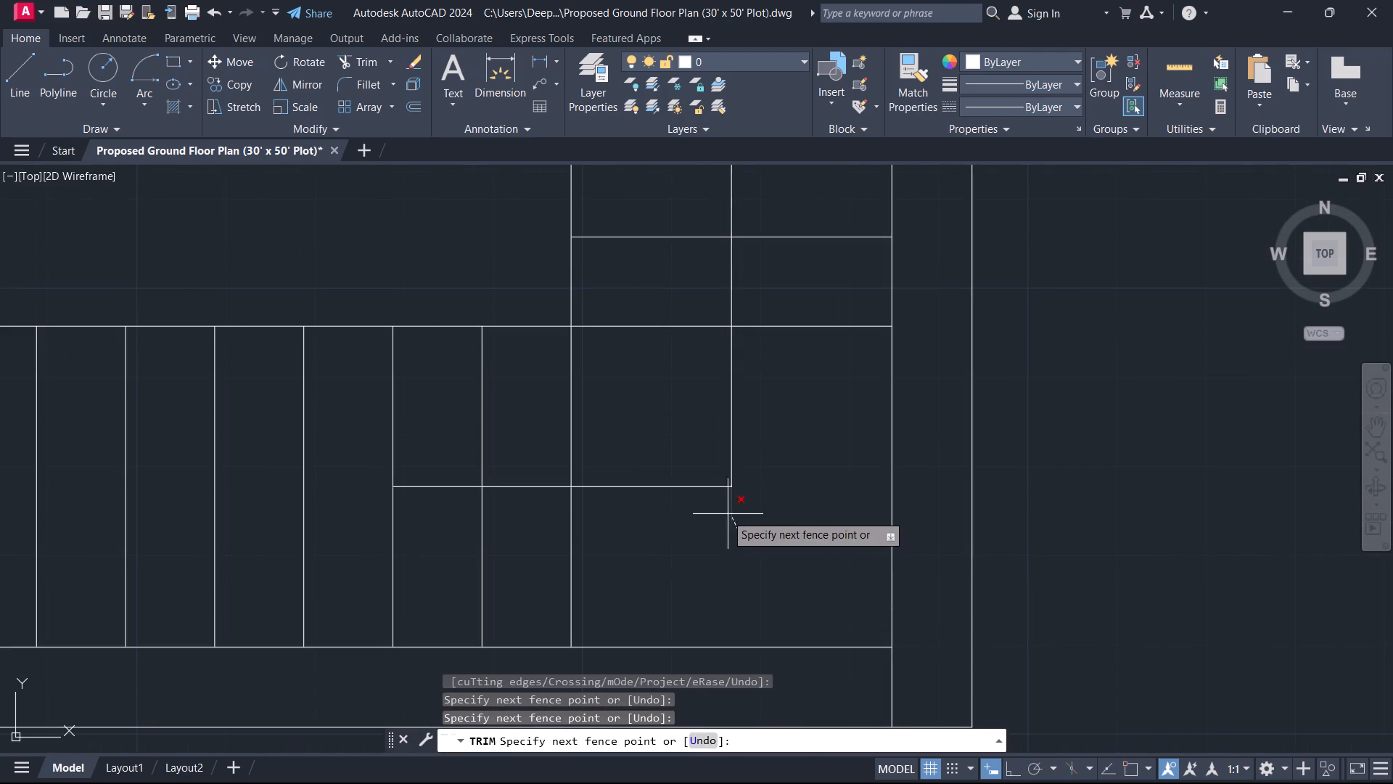
pyautogui.click(712, 520)
pyautogui.click(729, 512)
pyautogui.press('Escape')
# Extend the horizontal stair line by two more treads along the short flight, away from the landing.
pyautogui.scroll(-1, 432, 526)
pyautogui.moveTo(432, 526); pyautogui.dragTo(619, 571, button='middle')
pyautogui.scroll(-1, 432, 526)
pyautogui.write('EX')
pyautogui.press('space')
pyautogui.scroll(3, 627, 567)
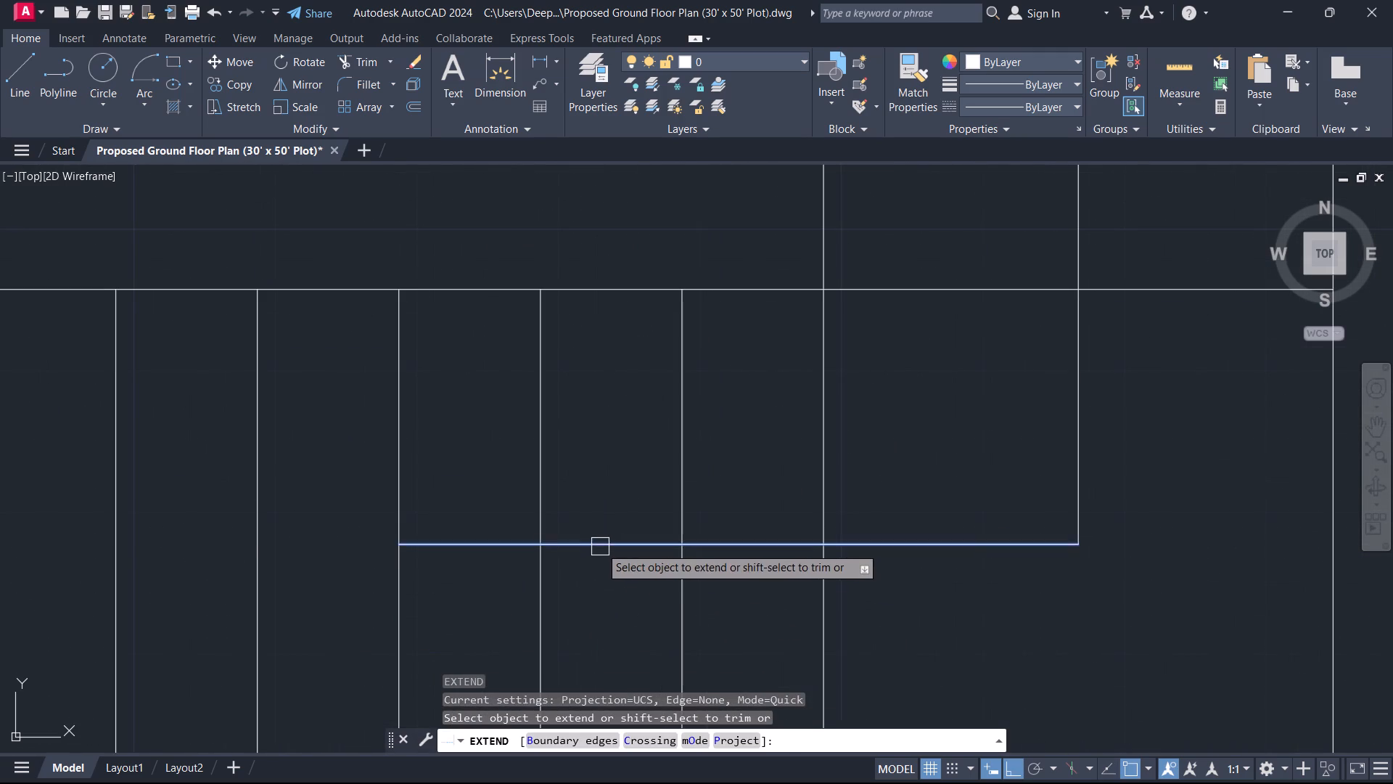
pyautogui.click(600, 547)
pyautogui.click(496, 545)
pyautogui.press('Escape')
# Draw a three-sided inscribed polygon, radius about 4.7", centred on the stair line's free end with its tip pointing away from the landing.
pyautogui.scroll(-4, 439, 573)
pyautogui.moveTo(439, 573); pyautogui.dragTo(746, 504, button='middle')
pyautogui.scroll(1, 746, 504)
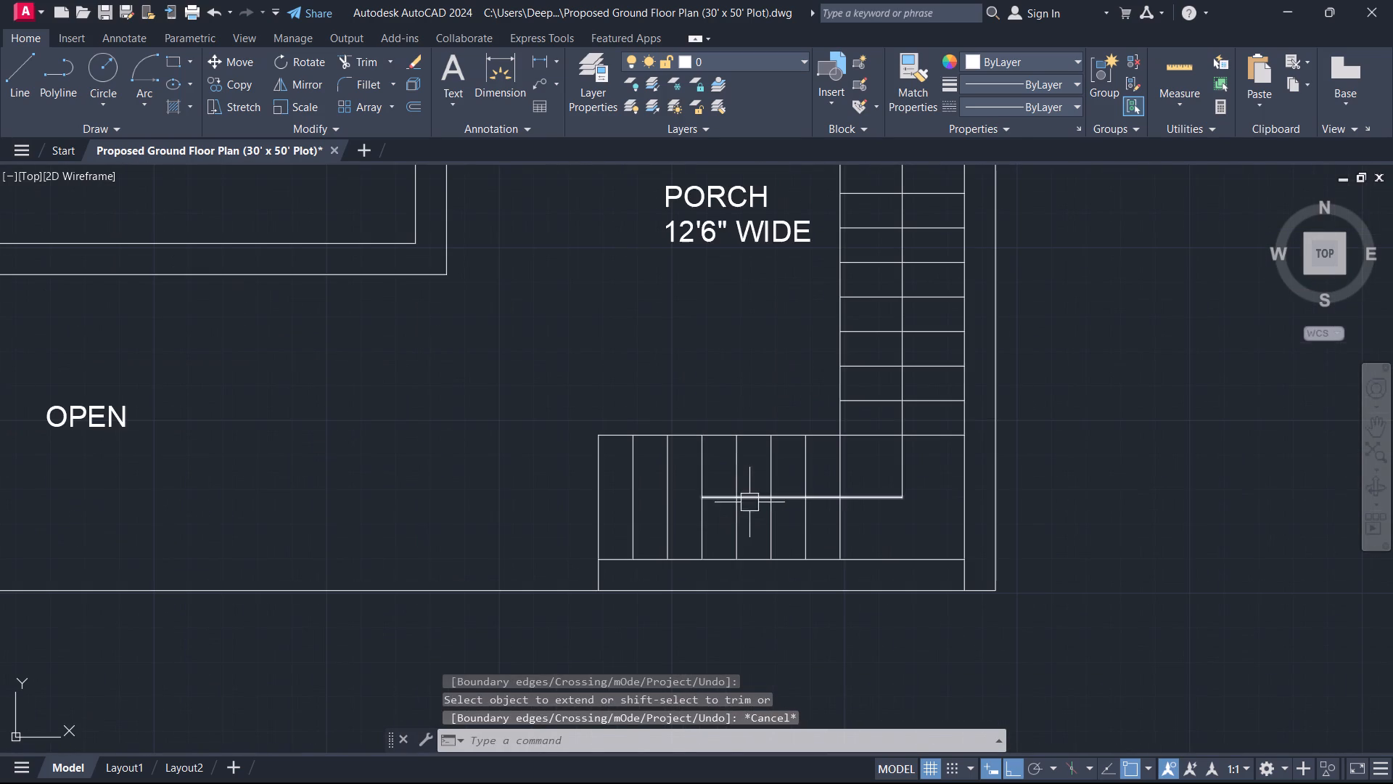
pyautogui.write('POL')
pyautogui.press('space')
pyautogui.scroll(1, 708, 517)
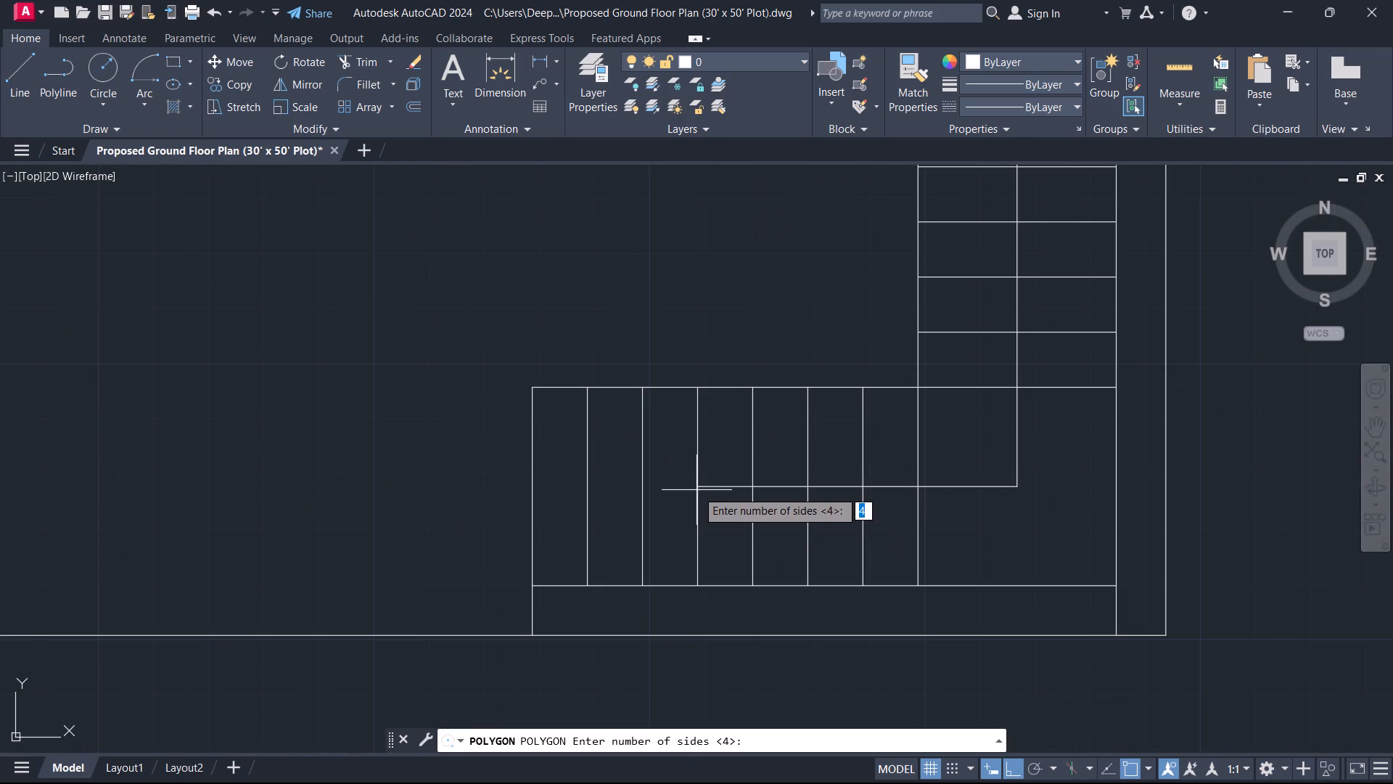
pyautogui.press('3')
pyautogui.press('Return')
pyautogui.scroll(2, 696, 489)
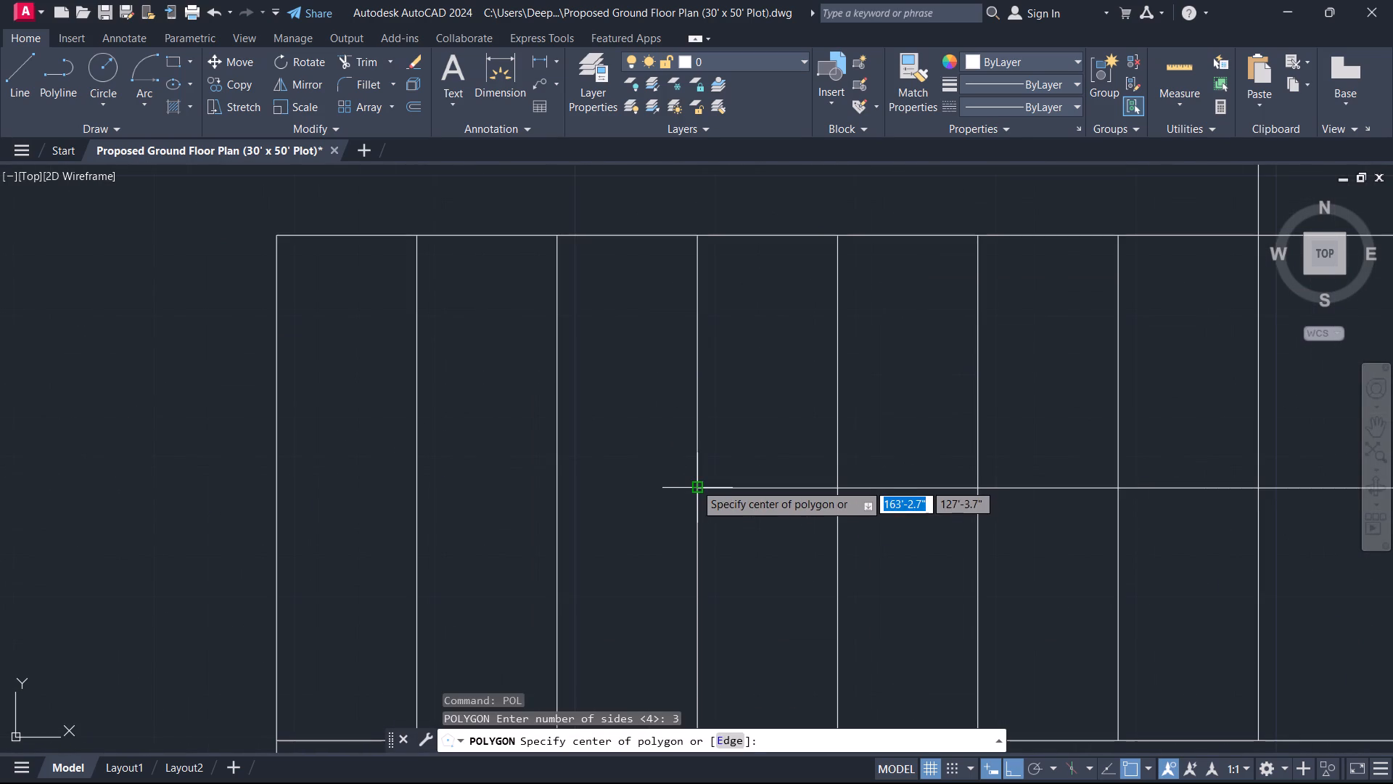
pyautogui.click(695, 483)
pyautogui.moveTo(750, 521); pyautogui.dragTo(672, 478)
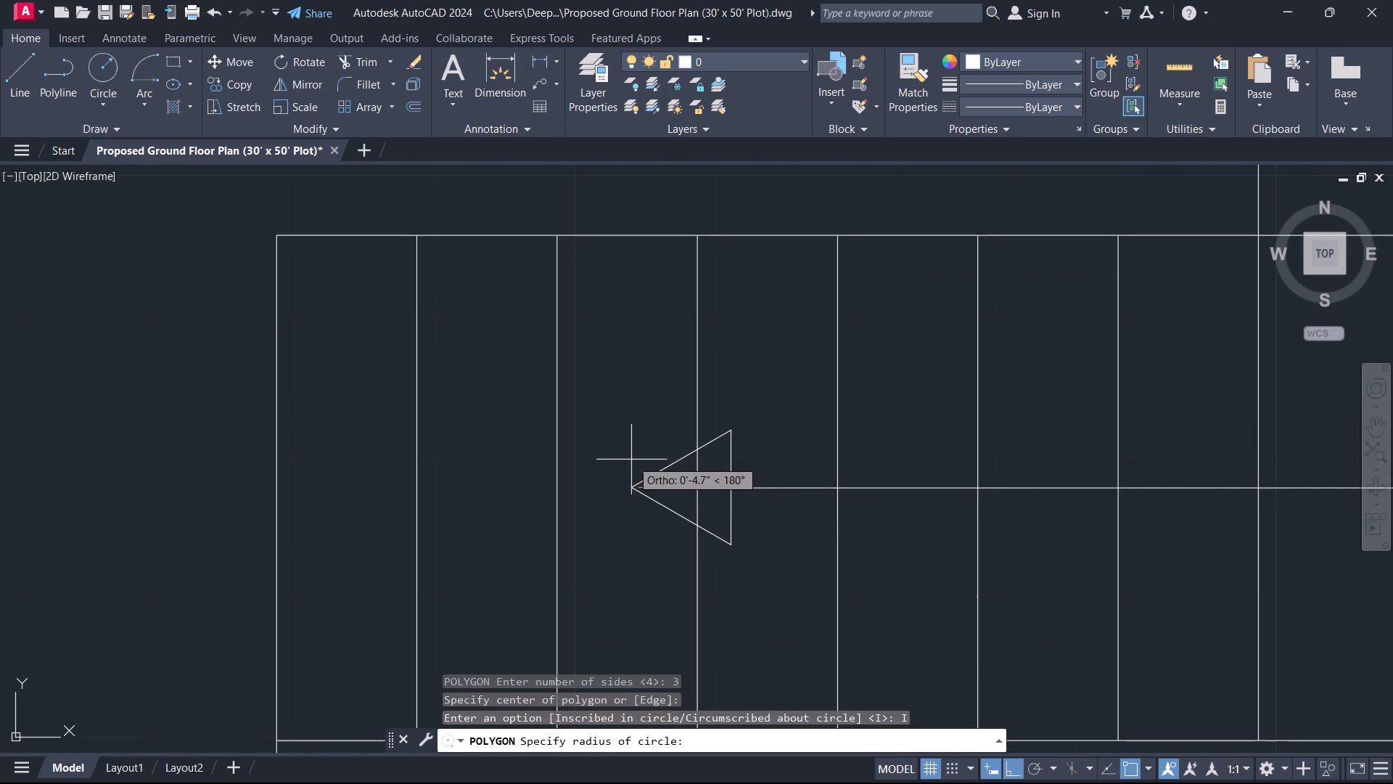
pyautogui.click(631, 460)
pyautogui.press('Escape')
# Trim the parts of the stair line and the tread line that lie inside the triangular arrowhead.
pyautogui.write('TR')
pyautogui.press('space')
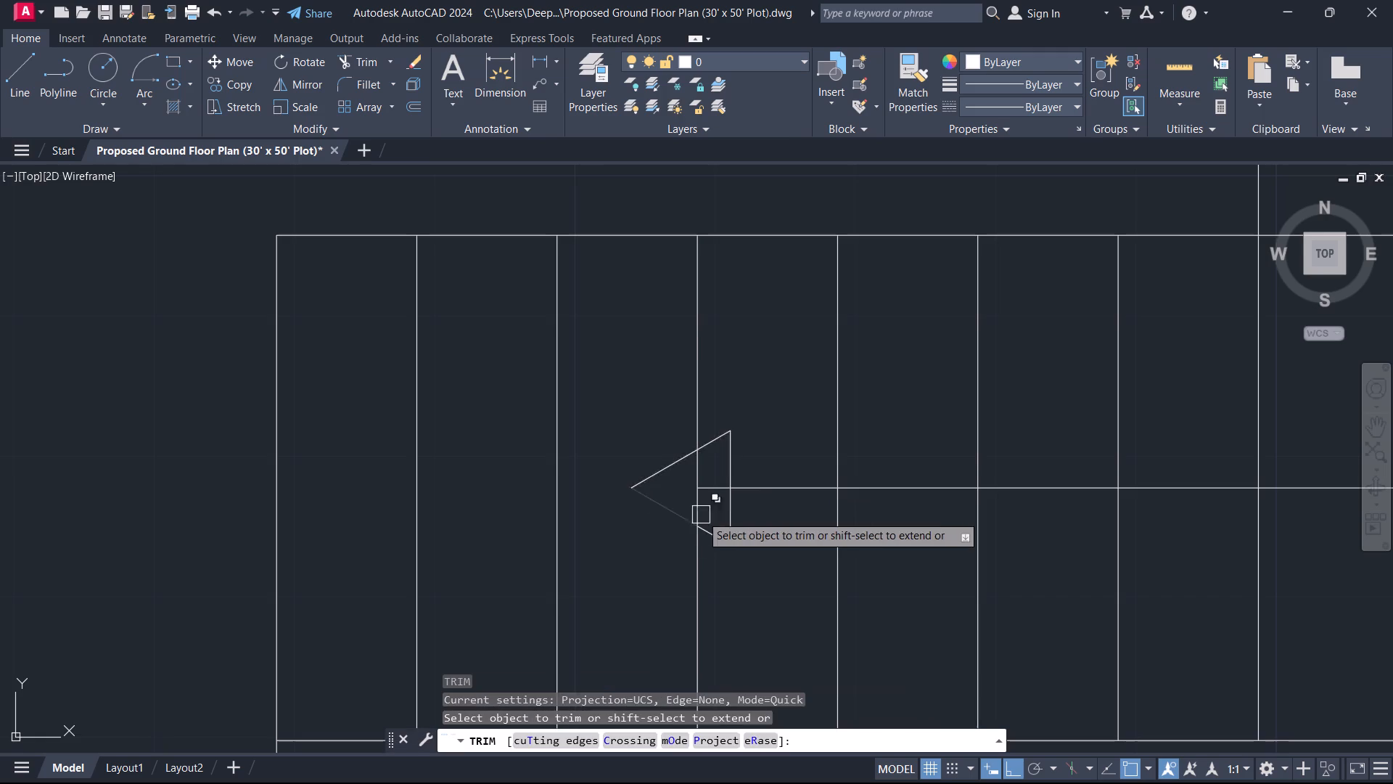
pyautogui.scroll(2, 702, 515)
pyautogui.moveTo(731, 489); pyautogui.dragTo(705, 485)
pyautogui.press('Escape')
# Trim the stub of the inner boundary wall line between the corner landing's lower edge and the outer plot line.
pyautogui.scroll(-4, 705, 487)
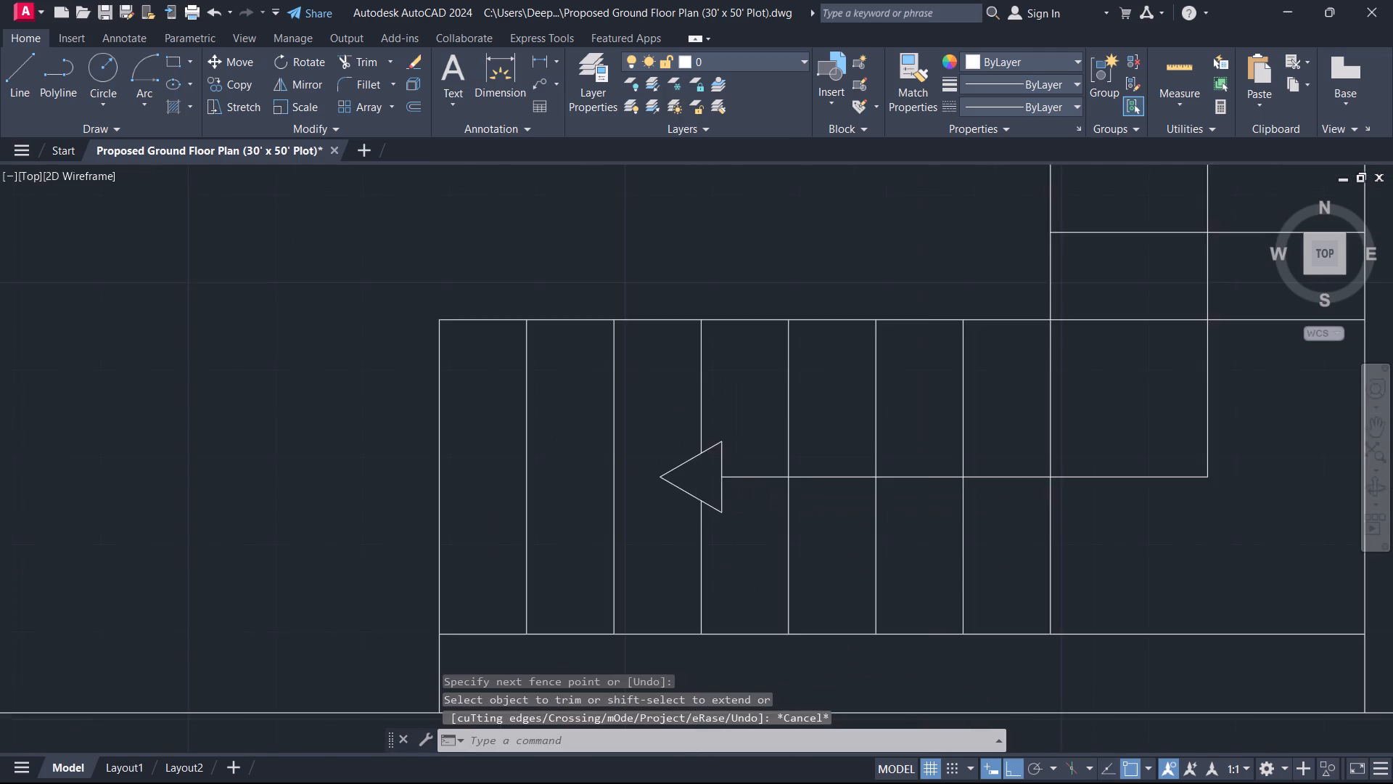
pyautogui.scroll(-2, 707, 489)
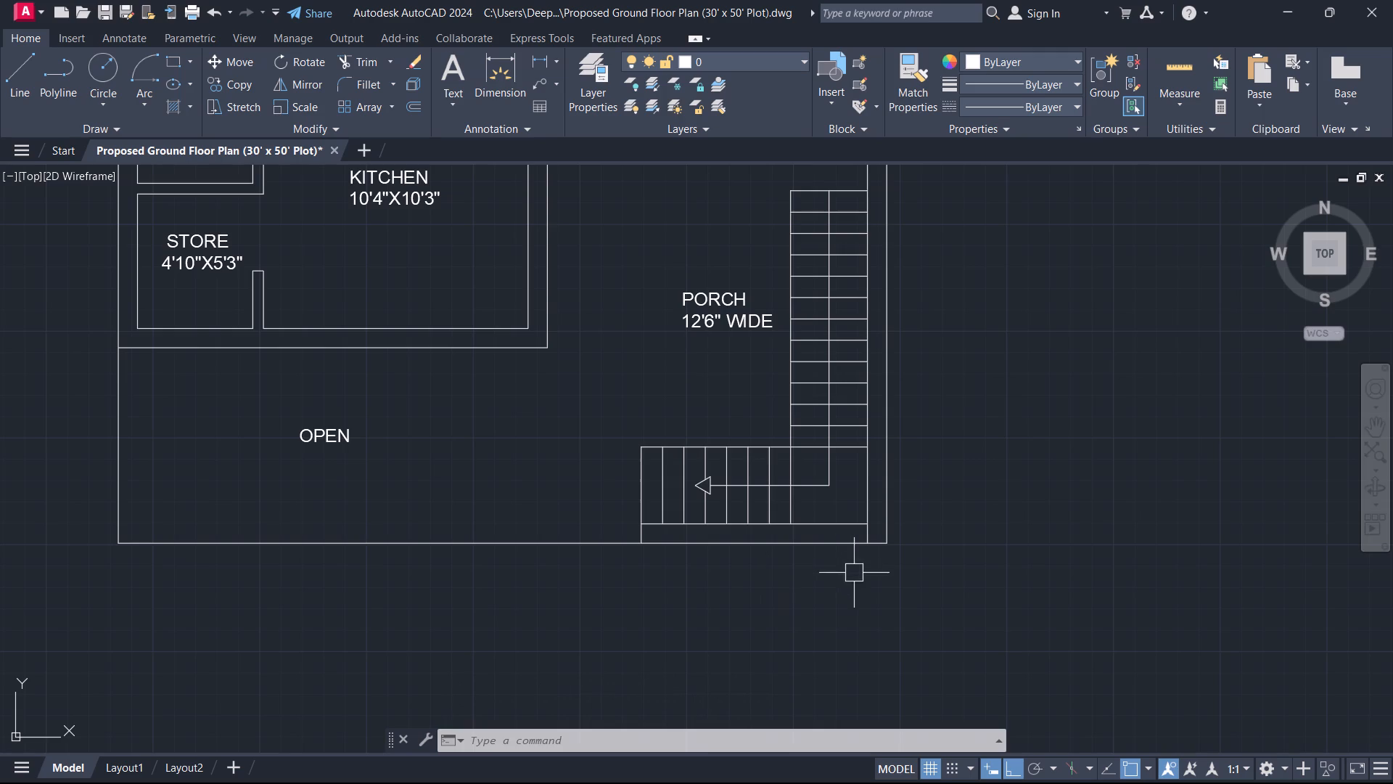
pyautogui.moveTo(762, 526); pyautogui.dragTo(726, 518, button='middle')
pyautogui.moveTo(851, 441); pyautogui.dragTo(701, 503, button='middle')
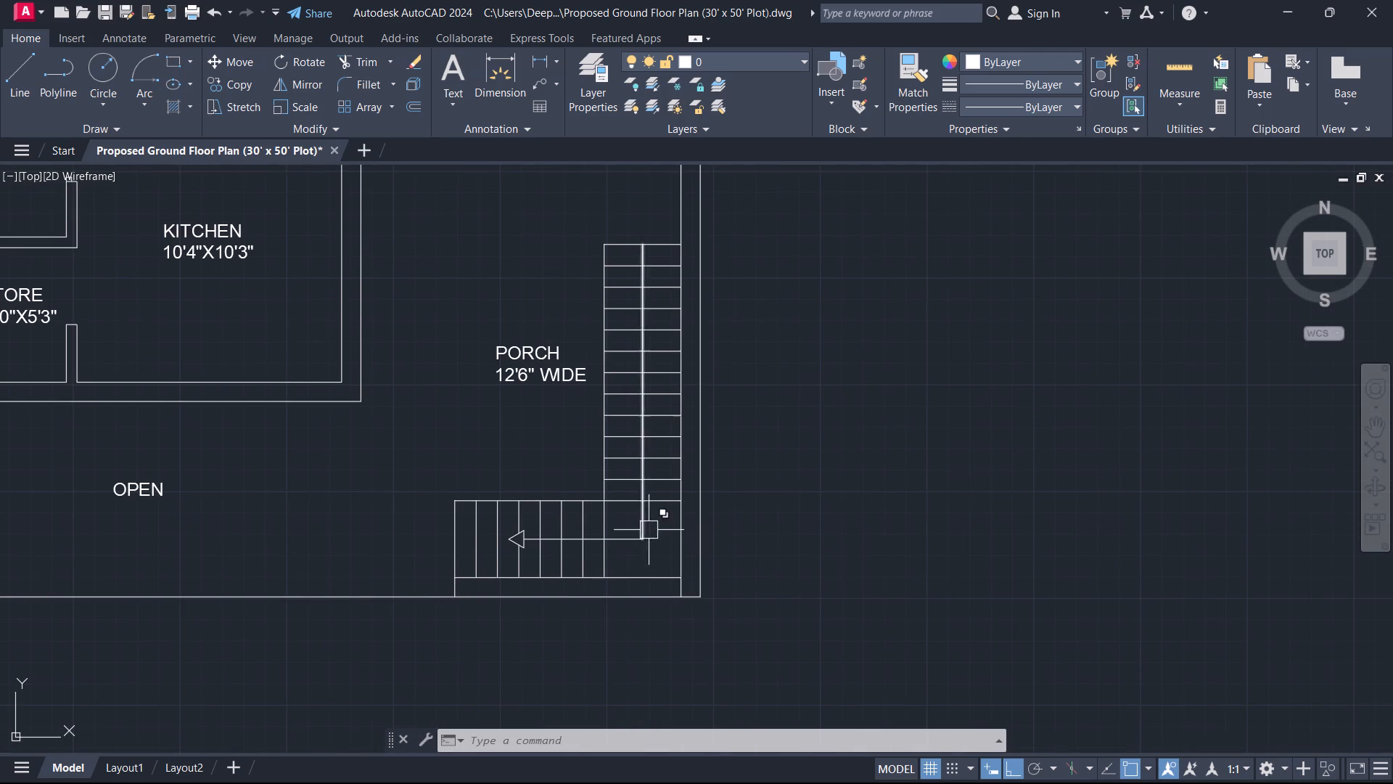
pyautogui.moveTo(652, 573); pyautogui.dragTo(744, 499, button='middle')
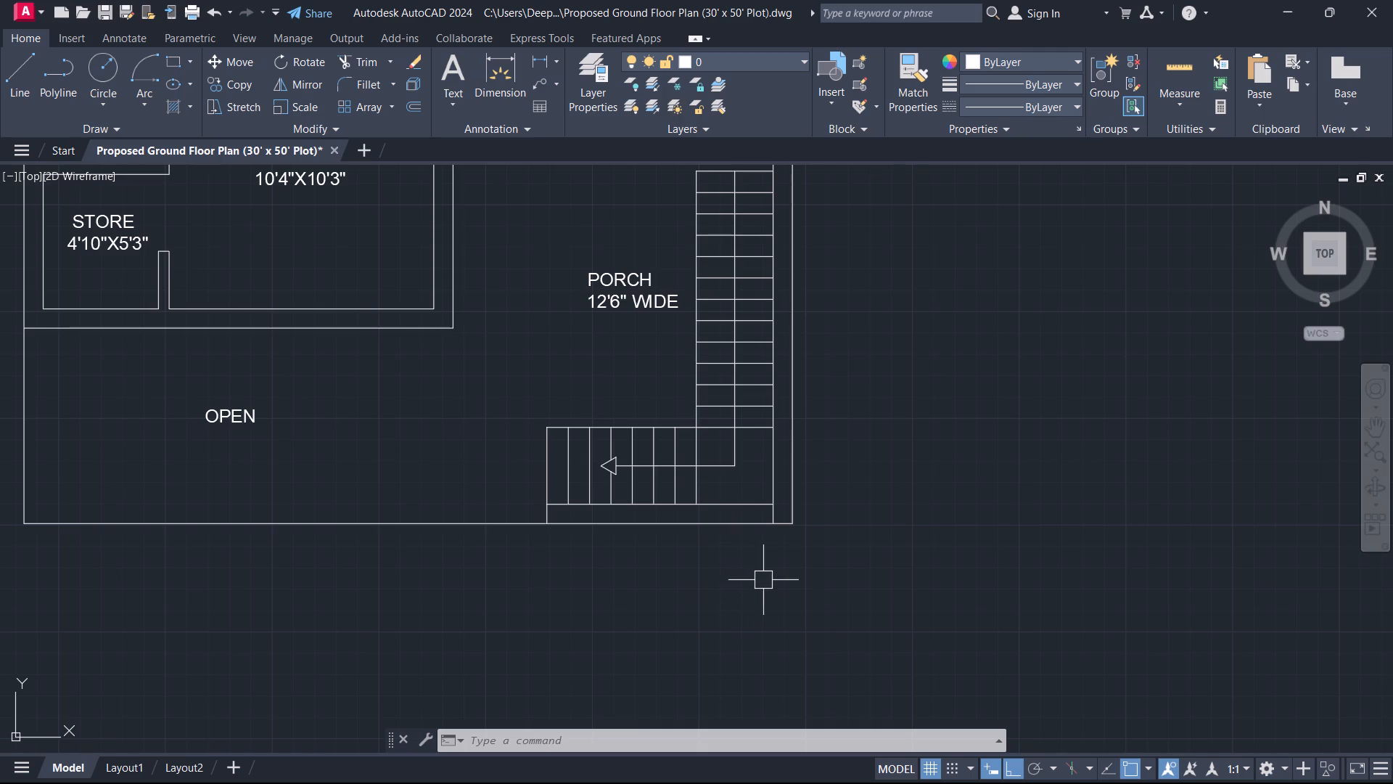
pyautogui.scroll(1, 763, 580)
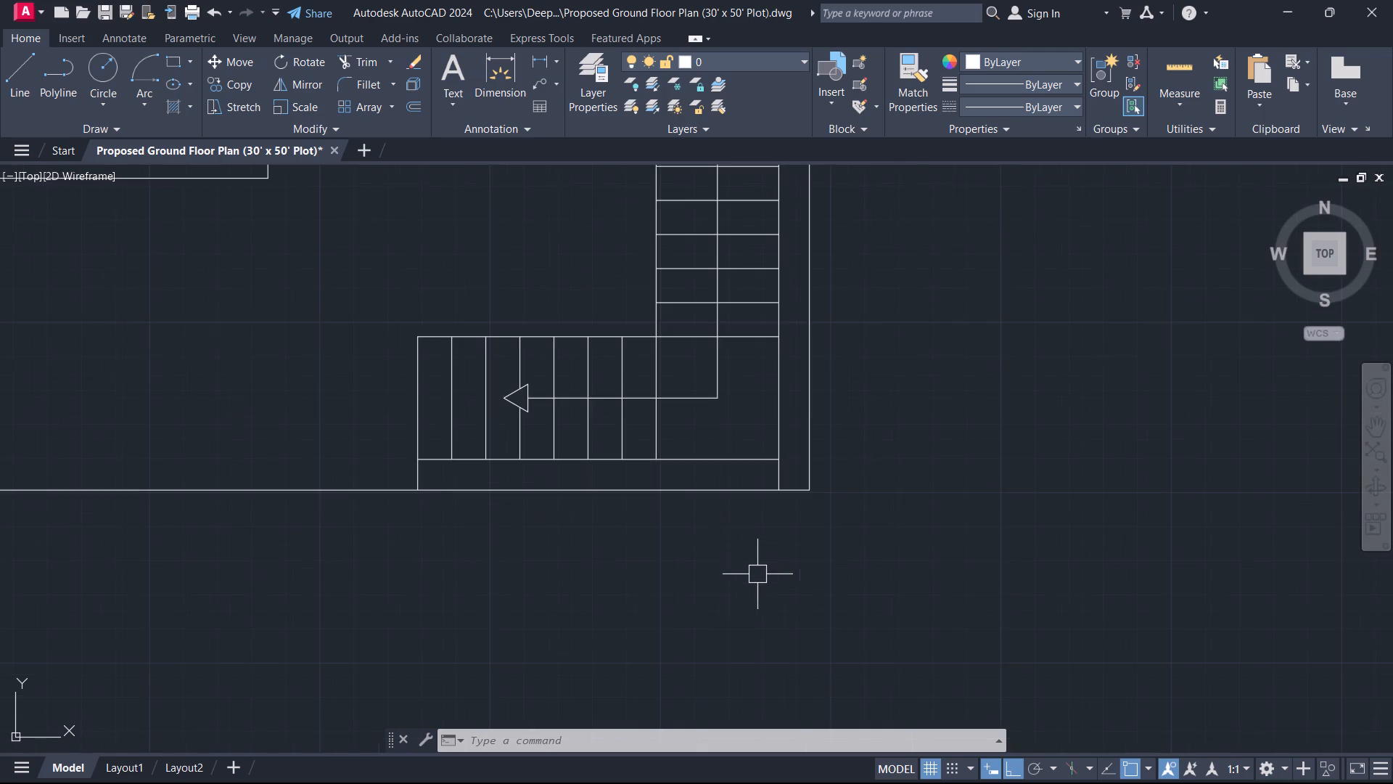
pyautogui.scroll(1, 785, 496)
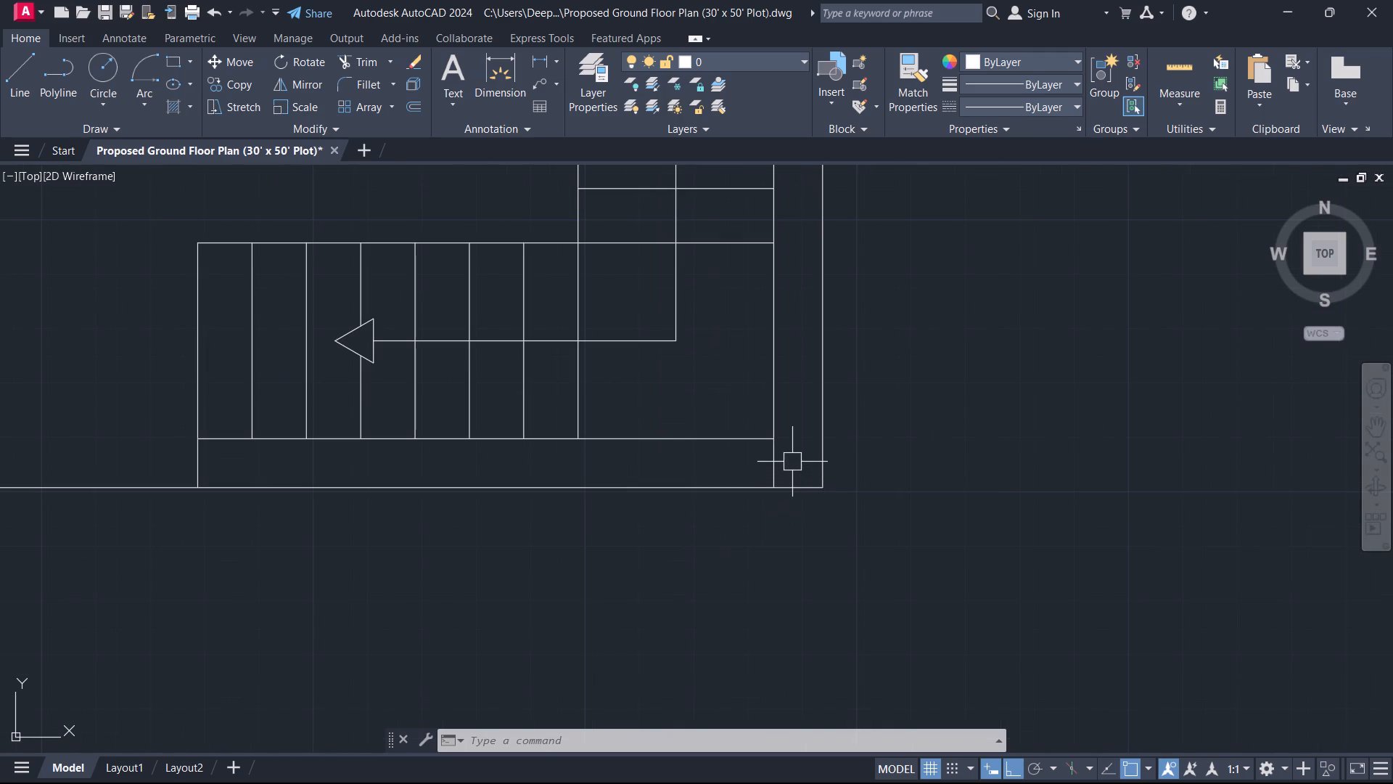
pyautogui.press('t')
pyautogui.press('r')
pyautogui.press('space')
pyautogui.scroll(1, 793, 450)
pyautogui.click(791, 464)
pyautogui.click(675, 486)
pyautogui.press('Escape')
# Copy the OPEN label straight down to the empty area below the plan's bottom boundary line.
pyautogui.scroll(-4, 674, 473)
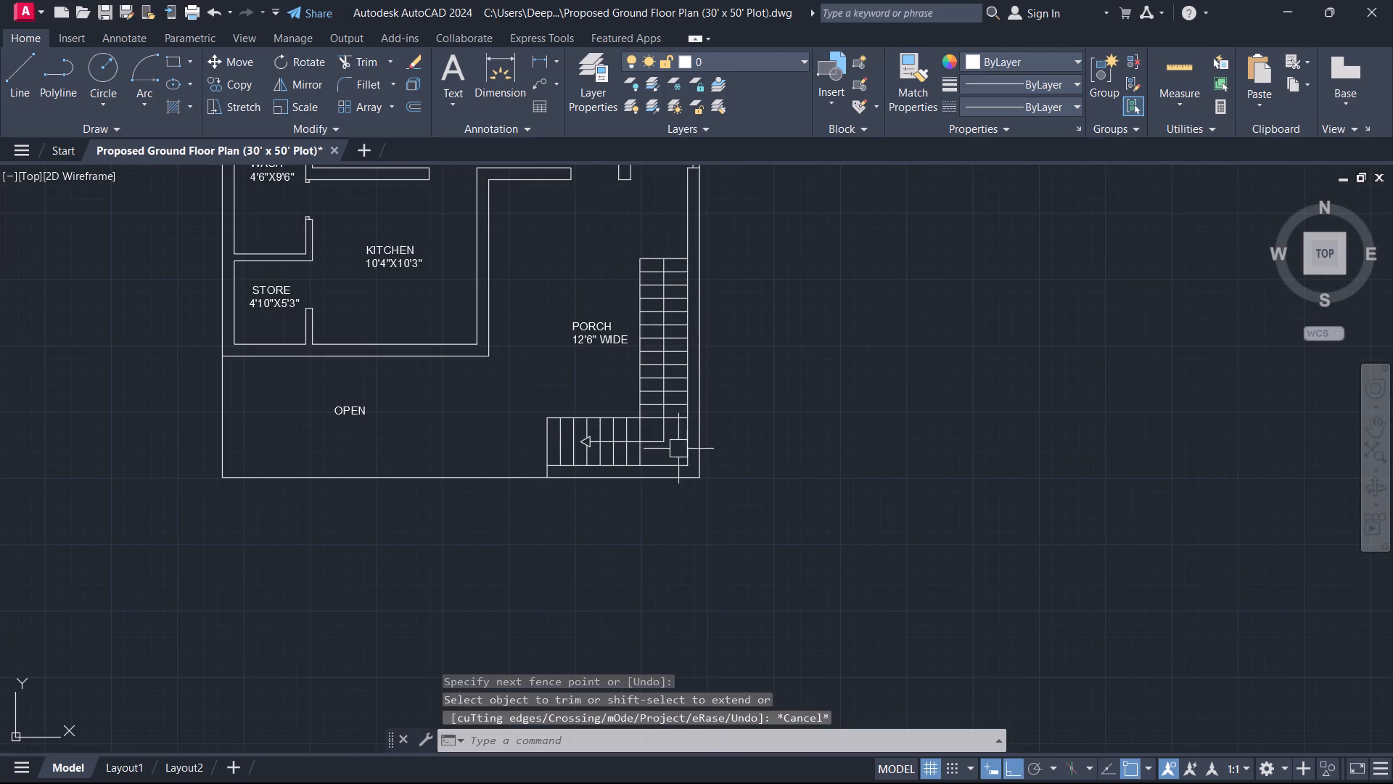
pyautogui.moveTo(605, 323); pyautogui.dragTo(681, 425, button='middle')
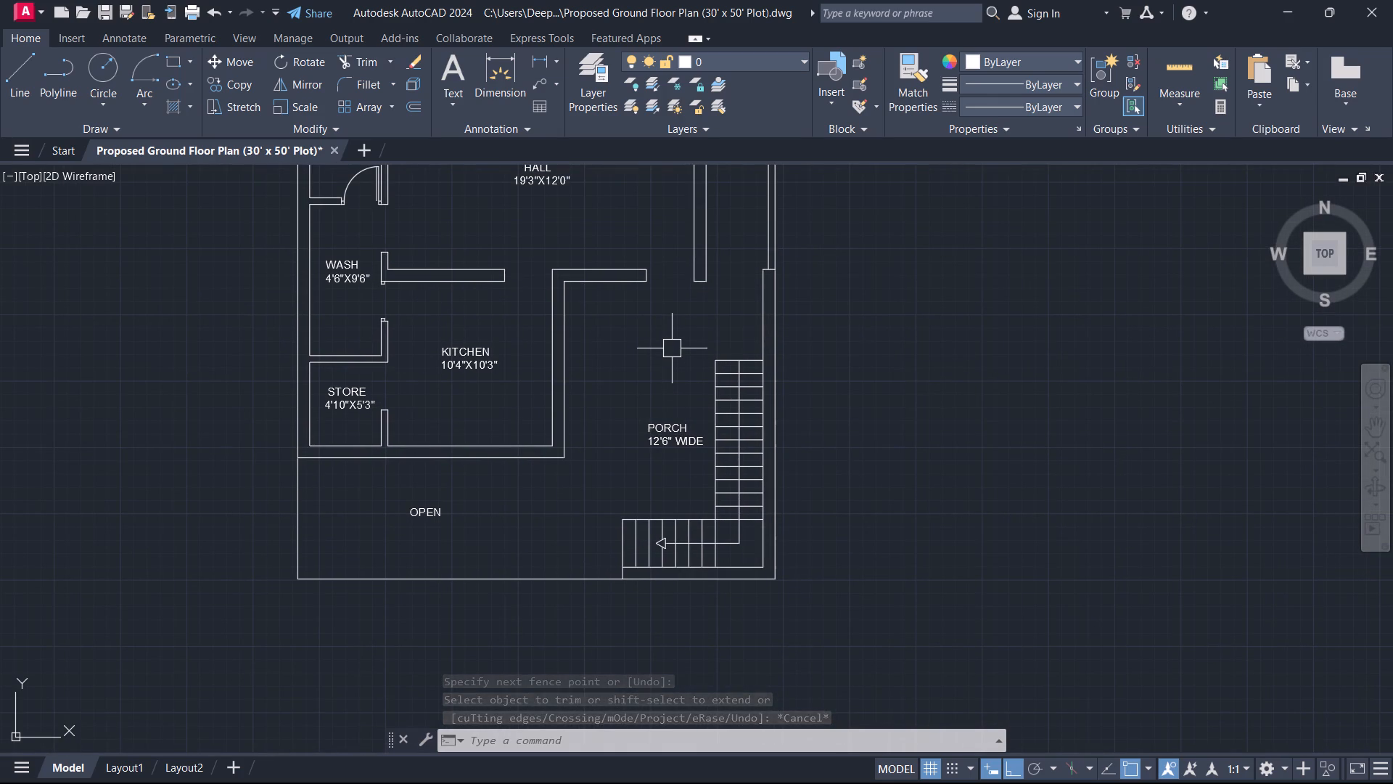
pyautogui.scroll(-1, 642, 407)
pyautogui.moveTo(629, 454); pyautogui.dragTo(842, 408, button='middle')
pyautogui.scroll(1, 647, 467)
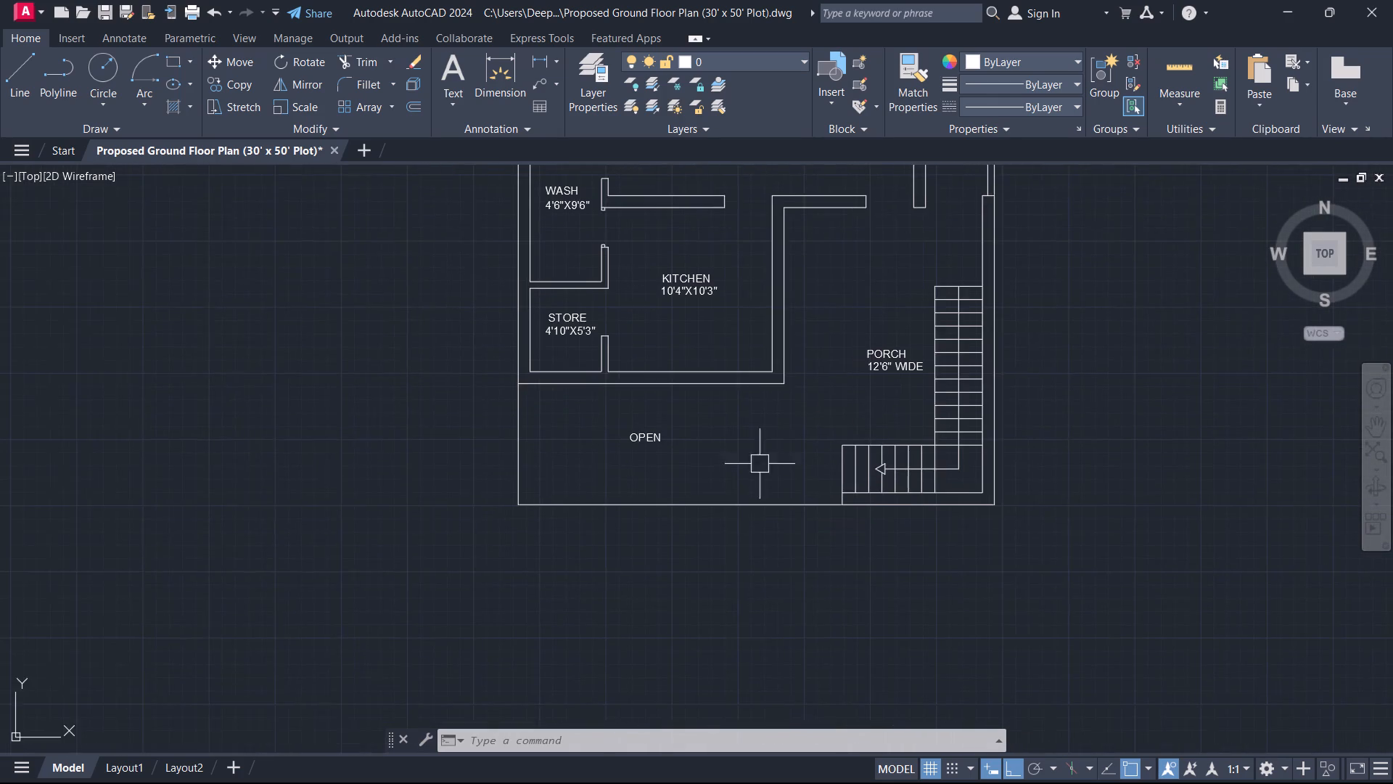
pyautogui.scroll(1, 696, 462)
pyautogui.moveTo(675, 463); pyautogui.dragTo(670, 454)
pyautogui.click(602, 366)
pyautogui.write('CO')
pyautogui.press('space')
pyautogui.moveTo(601, 365); pyautogui.dragTo(645, 421)
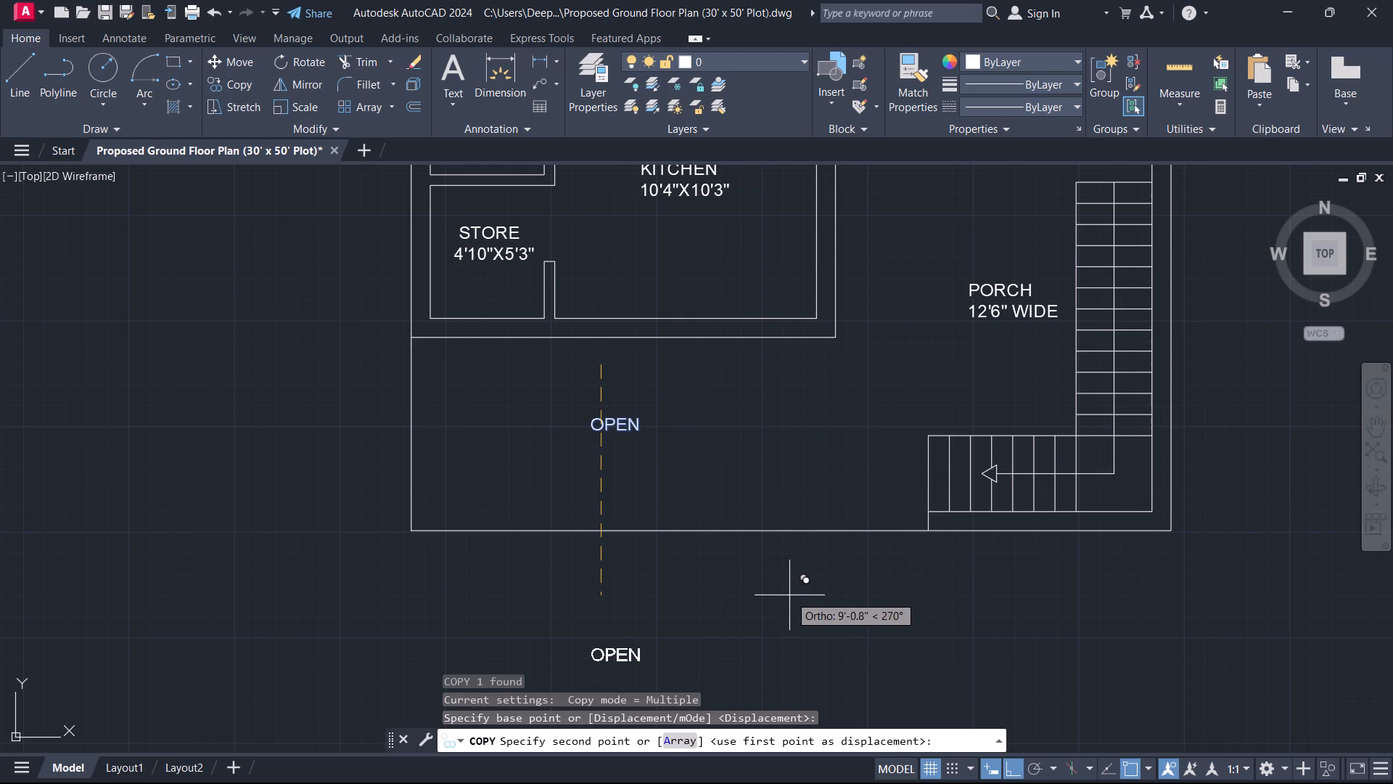
pyautogui.click(778, 557)
pyautogui.press('Escape')
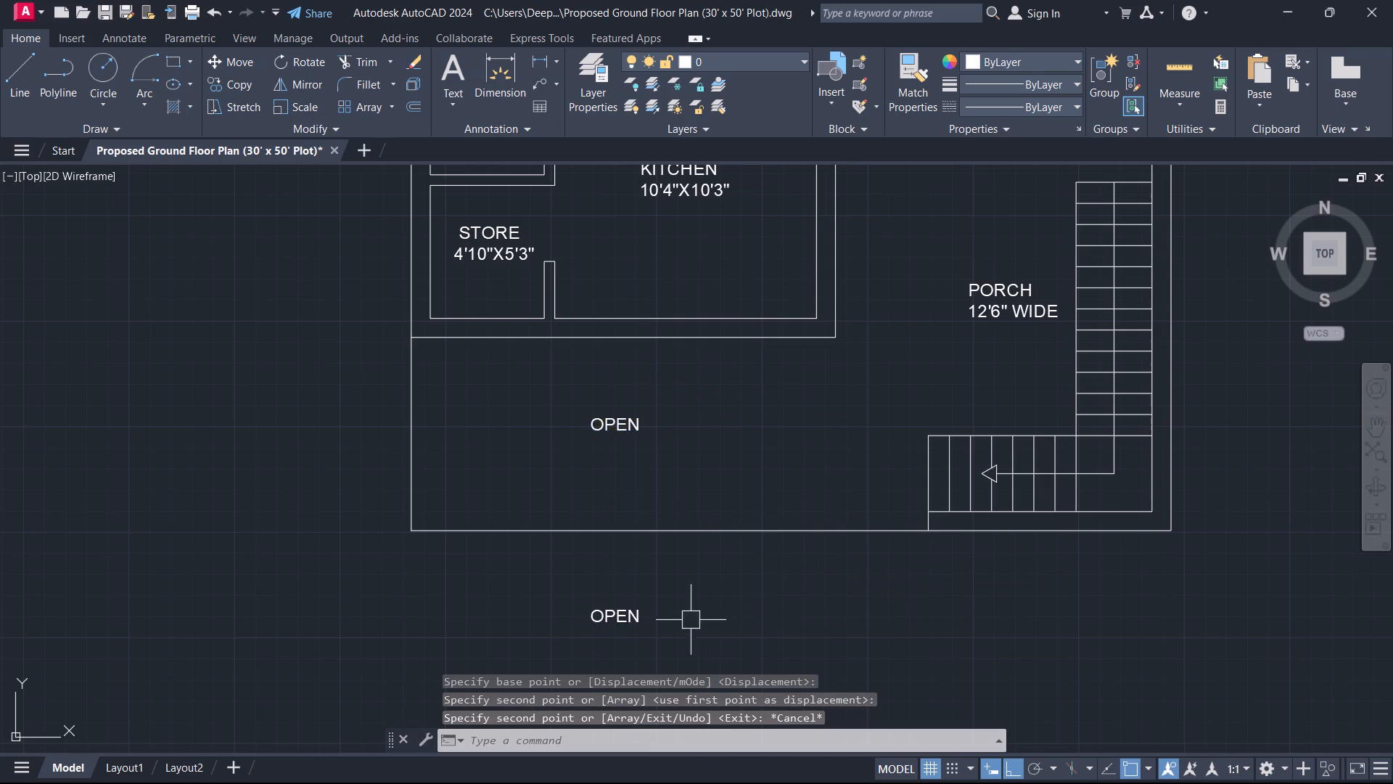
# Move the copied OPEN text horizontally towards the stair side, below the plan.
pyautogui.moveTo(683, 624); pyautogui.dragTo(818, 533, button='middle')
pyautogui.moveTo(784, 579); pyautogui.dragTo(688, 475)
pyautogui.click(648, 483)
pyautogui.write('M')
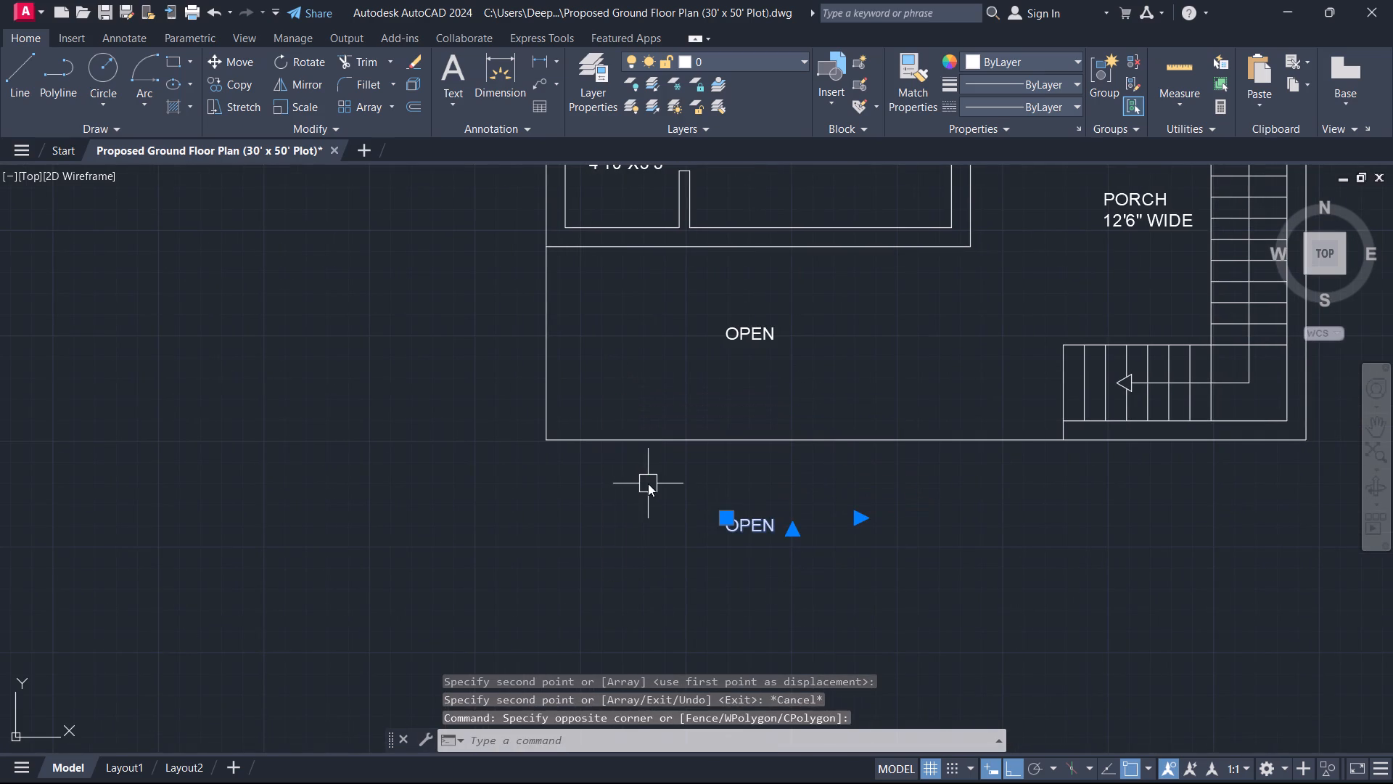
pyautogui.press('space')
pyautogui.click(717, 515)
pyautogui.click(833, 505)
pyautogui.press('Escape')
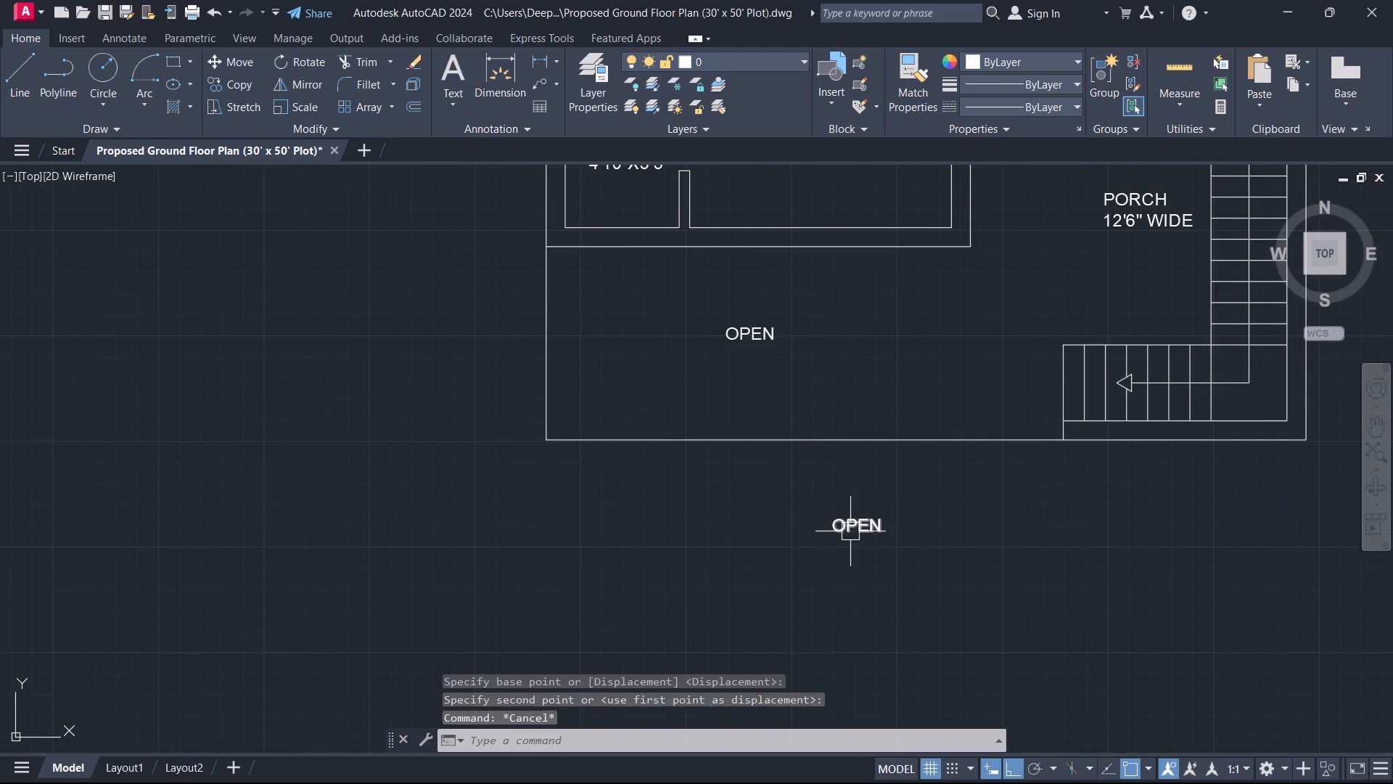
# Replace the copied text below the plan with PROPOSED G.F. PLAN and widen its frame so it fits on one line.
pyautogui.doubleClick(850, 531)
pyautogui.moveTo(900, 523); pyautogui.dragTo(593, 467)
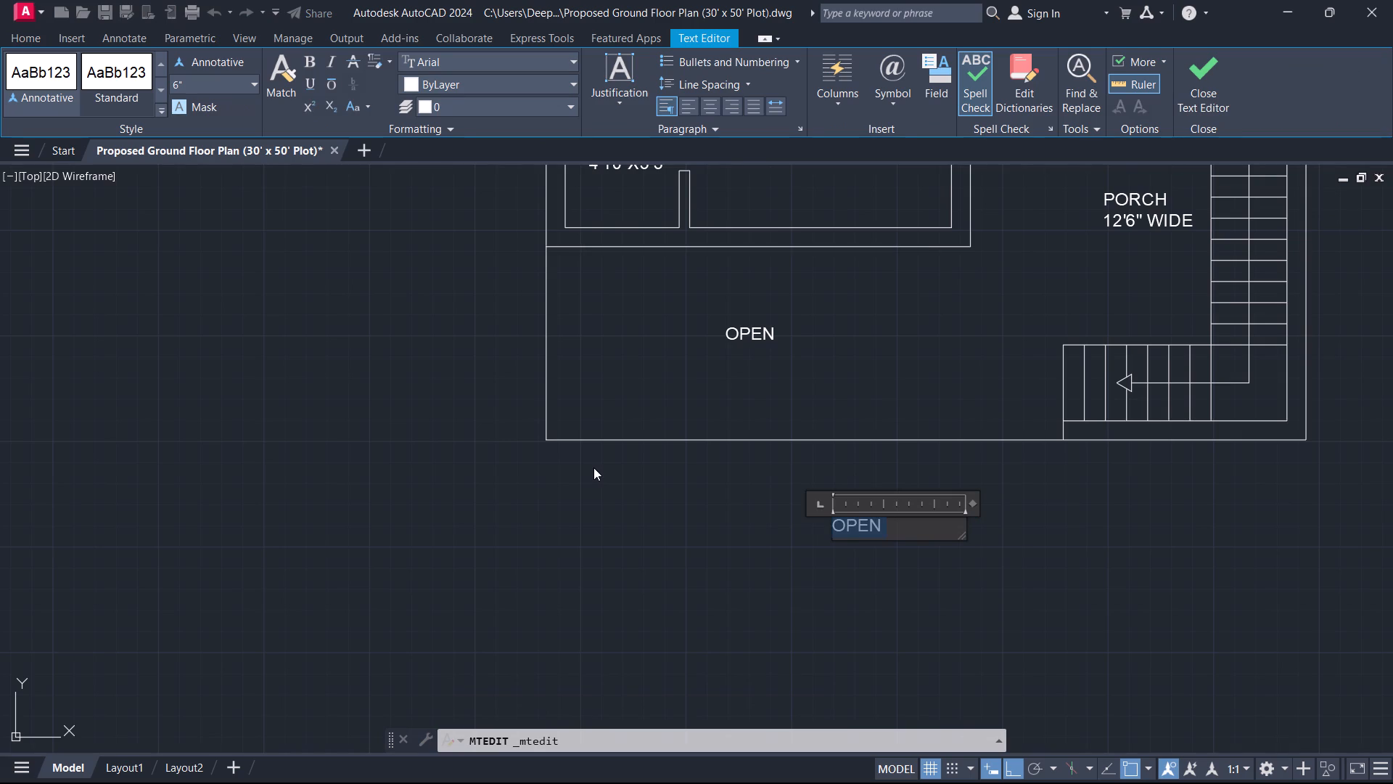
pyautogui.write('PO')
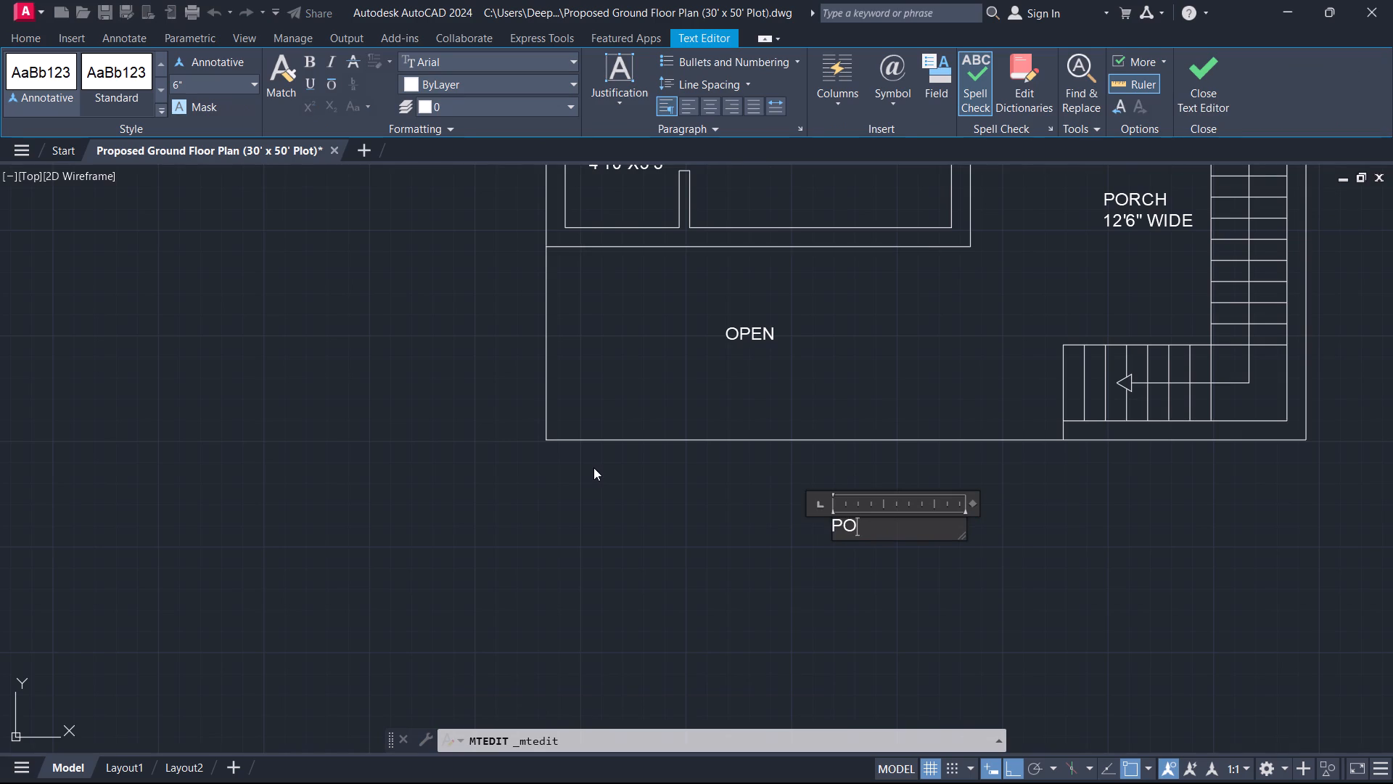
pyautogui.press('BackSpace')
pyautogui.write('RO')
pyautogui.write('POSE')
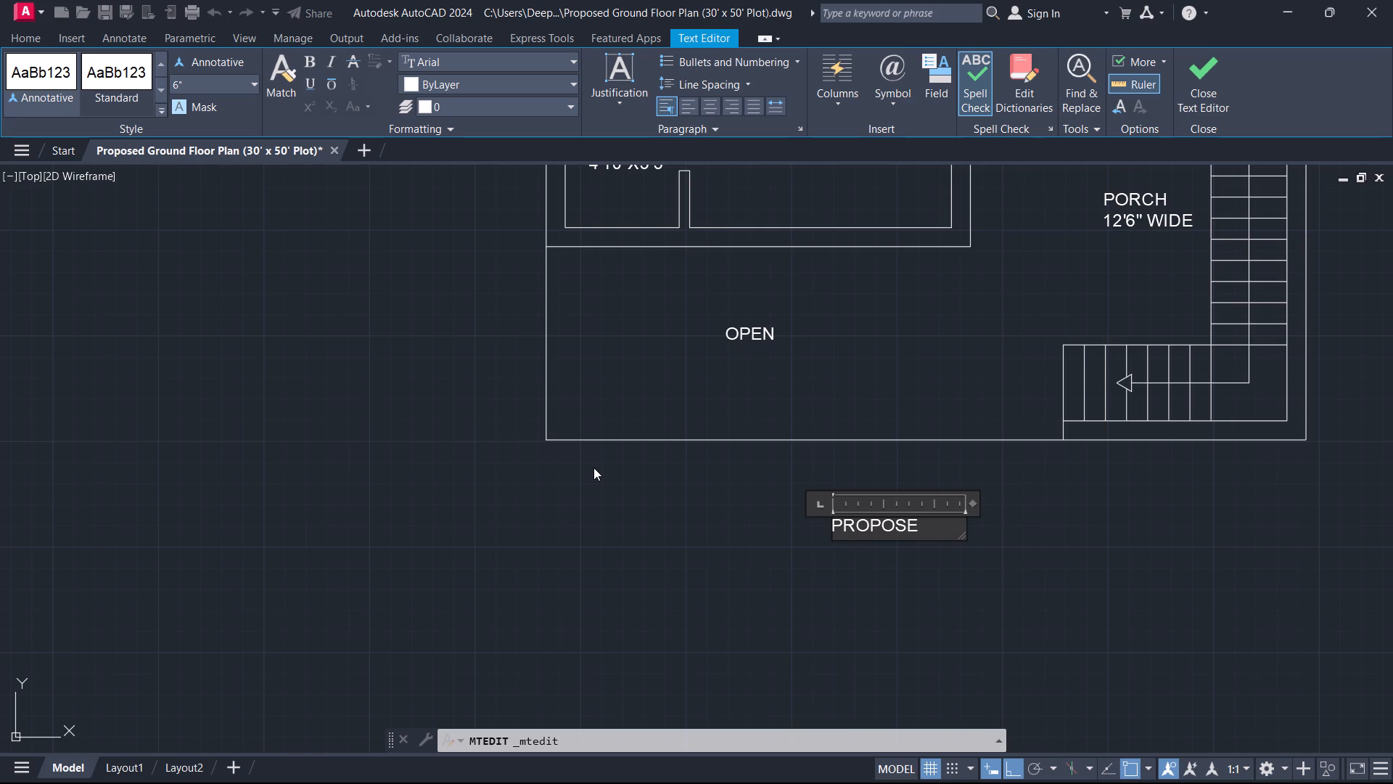
pyautogui.press('d')
pyautogui.press('space')
pyautogui.write('G.')
pyautogui.press('f')
pyautogui.press(',')
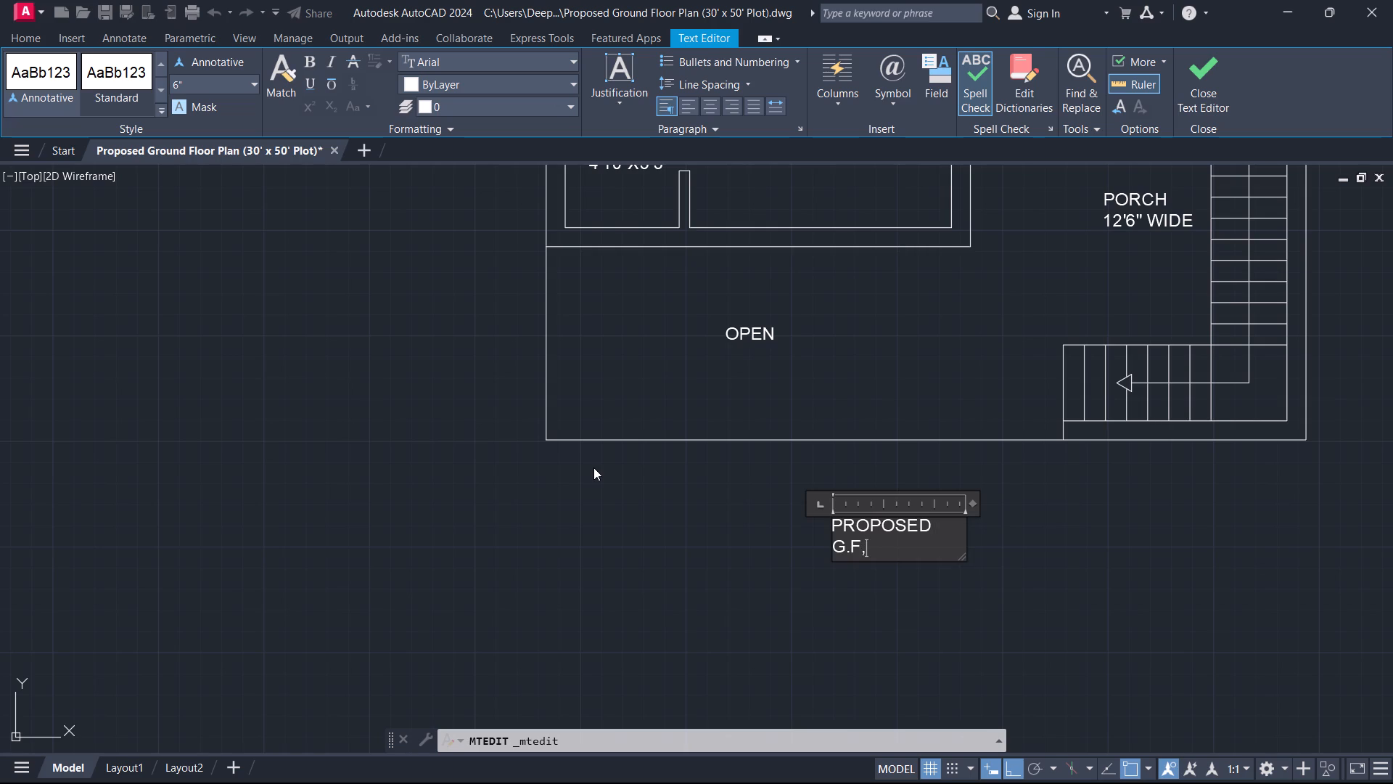
pyautogui.press('BackSpace')
pyautogui.press('.')
pyautogui.press('space')
pyautogui.write('PLAN')
pyautogui.moveTo(969, 503); pyautogui.dragTo(1067, 491)
# Underline the PROPOSED G.F. PLAN title, set its text height to 12", and widen its frame to keep it on one line.
pyautogui.moveTo(1027, 522); pyautogui.dragTo(780, 507)
pyautogui.hotkey('ctrl', 'u')
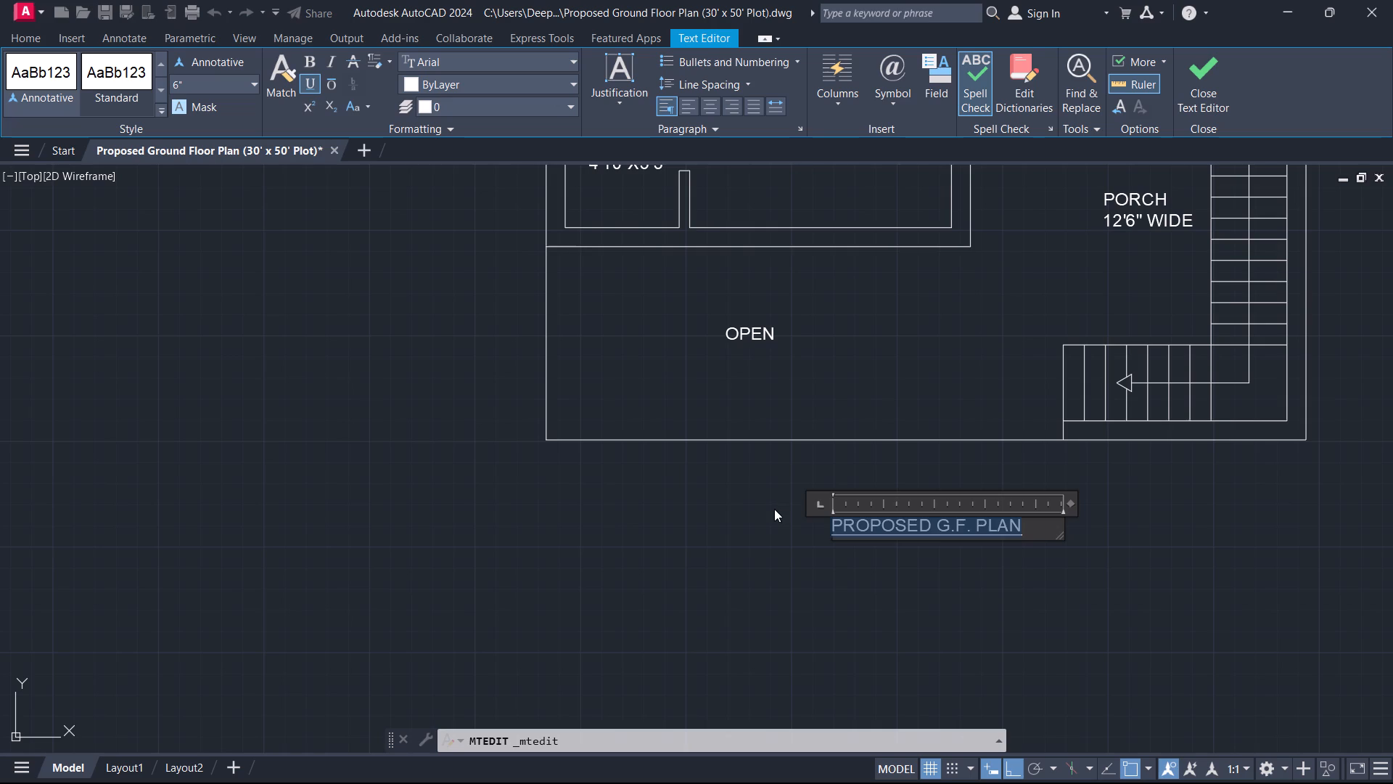
pyautogui.click(205, 92)
pyautogui.write('12')
pyautogui.press('Return')
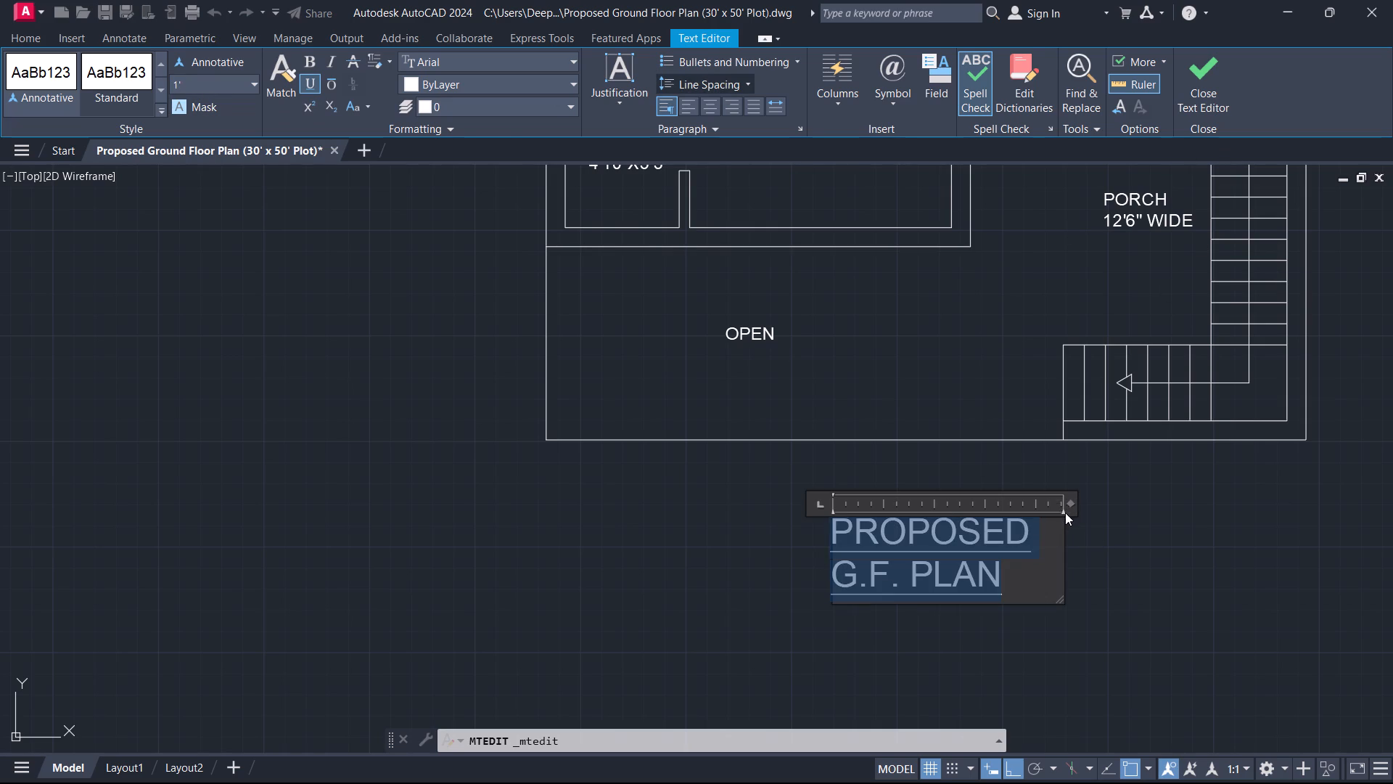
pyautogui.moveTo(1074, 502); pyautogui.dragTo(1289, 492)
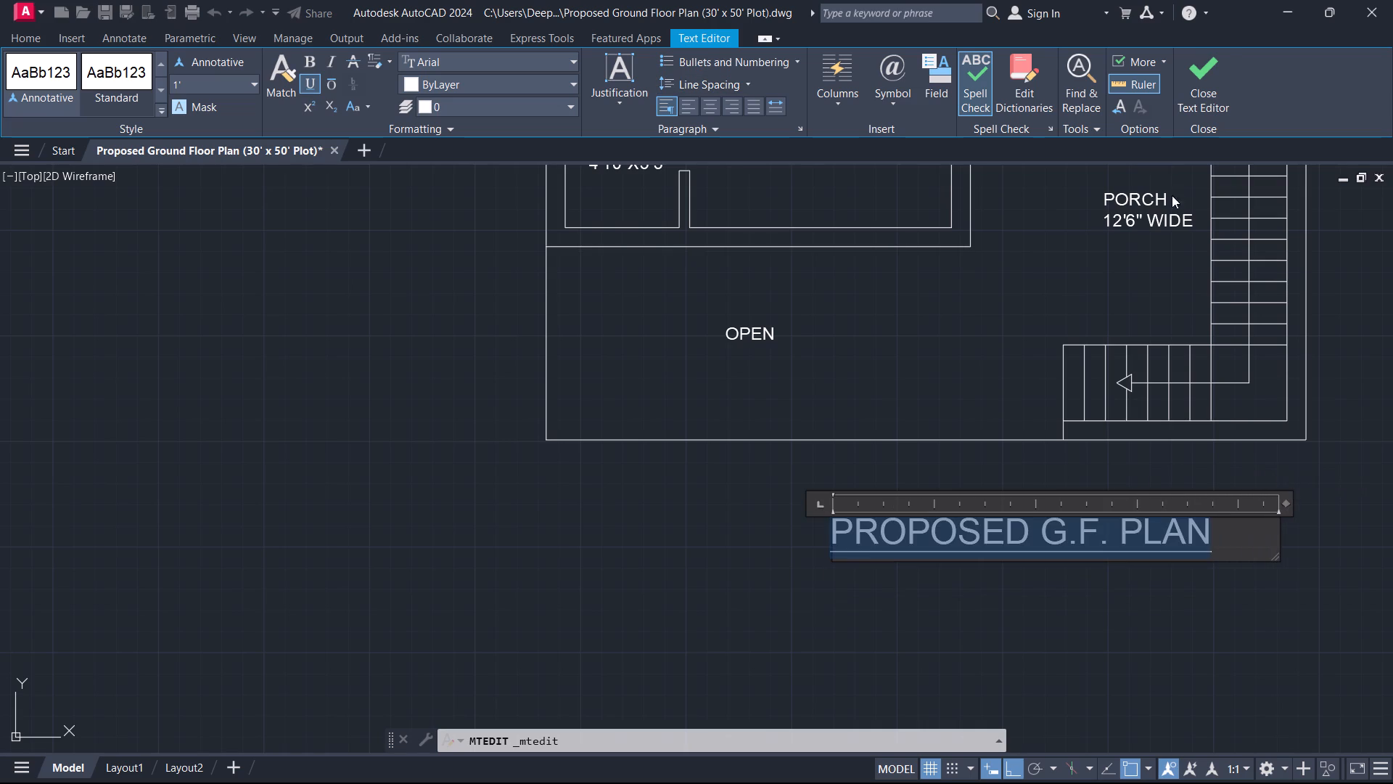
pyautogui.click(1228, 71)
# Move the PROPOSED G.F. PLAN title horizontally away from the stair side so it sits centred beneath the plan.
pyautogui.scroll(-2, 900, 619)
pyautogui.moveTo(928, 629); pyautogui.dragTo(926, 618)
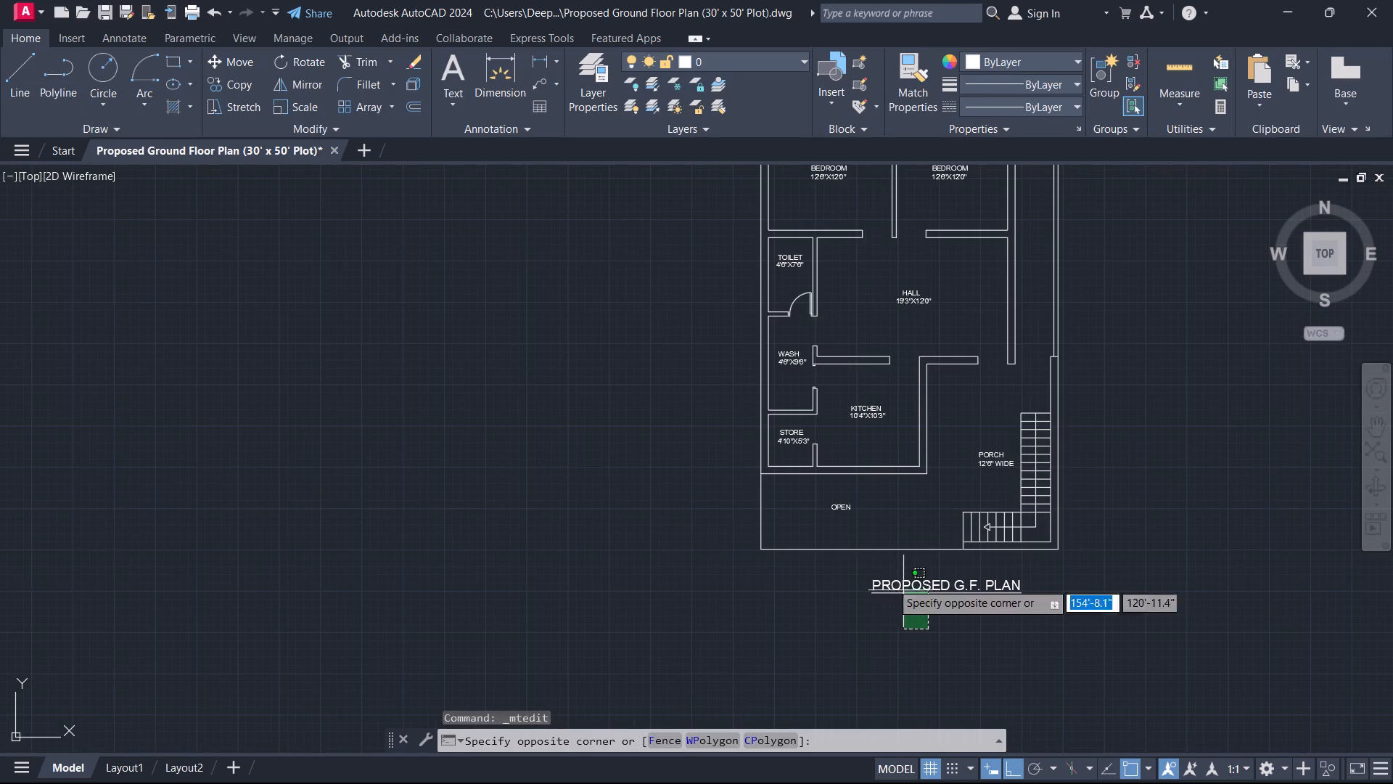
pyautogui.click(851, 573)
pyautogui.press('m')
pyautogui.press('space')
pyautogui.scroll(2, 889, 597)
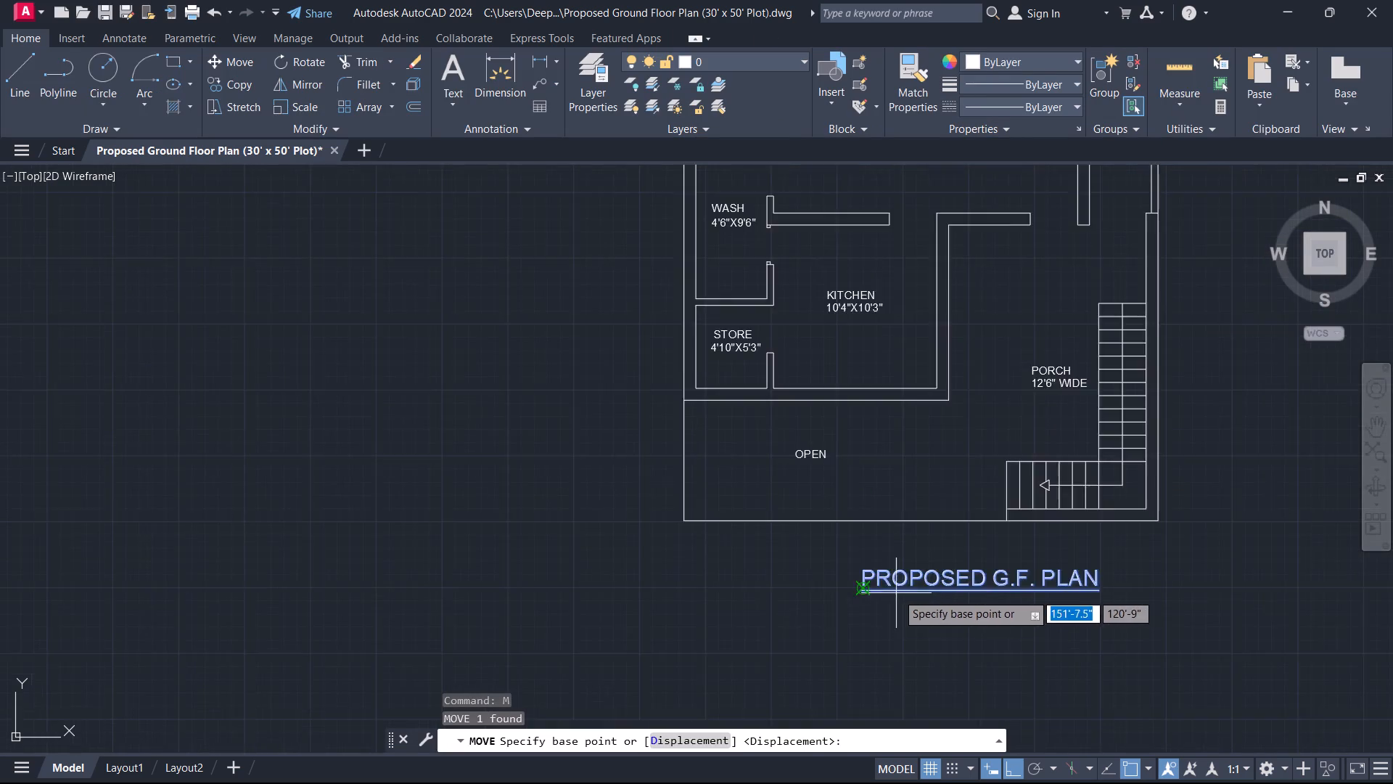
pyautogui.scroll(1, 897, 592)
pyautogui.click(923, 552)
pyautogui.click(739, 544)
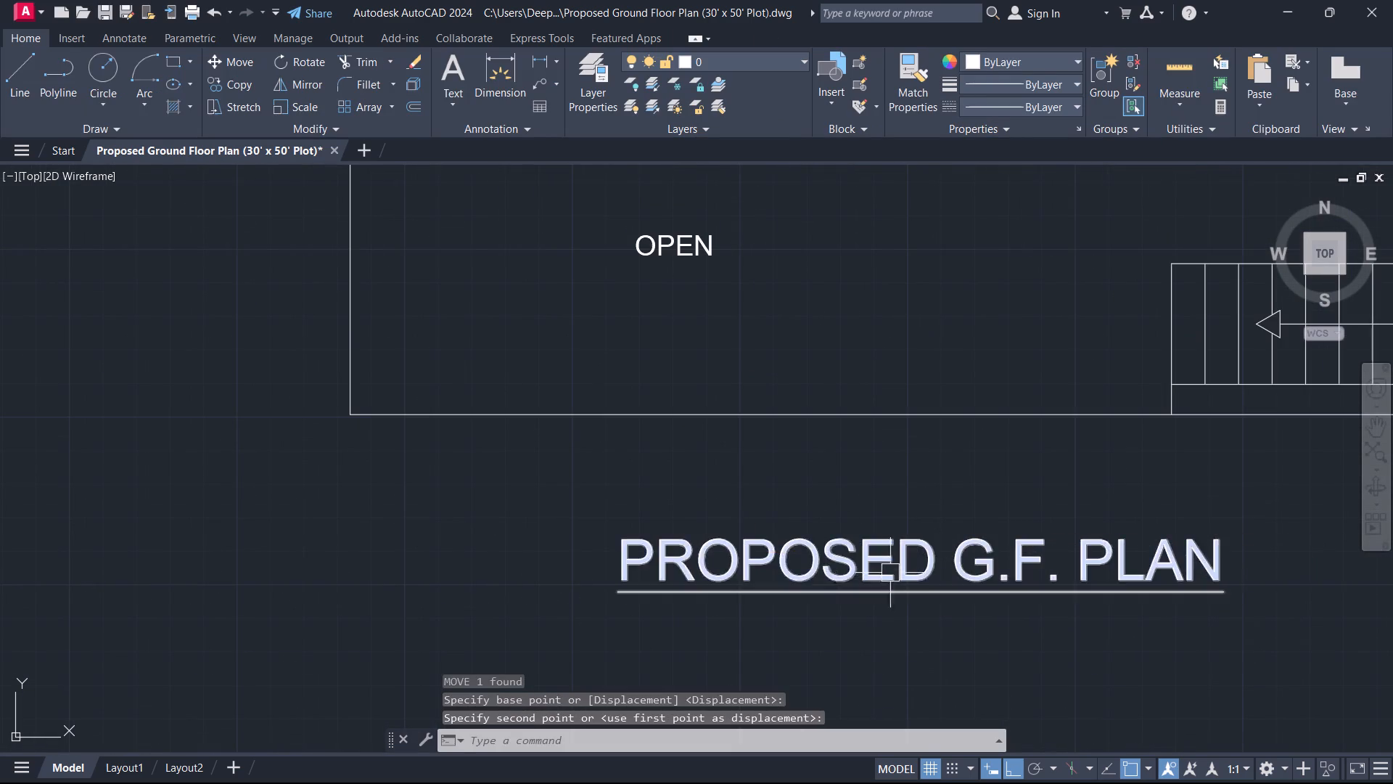
# Move the PROPOSED G.F. PLAN title about 2'-1.5" straight up, closer to the plan's front boundary line.
pyautogui.scroll(-3, 882, 568)
pyautogui.moveTo(878, 567); pyautogui.dragTo(956, 413, button='middle')
pyautogui.scroll(2, 956, 417)
pyautogui.click(955, 424)
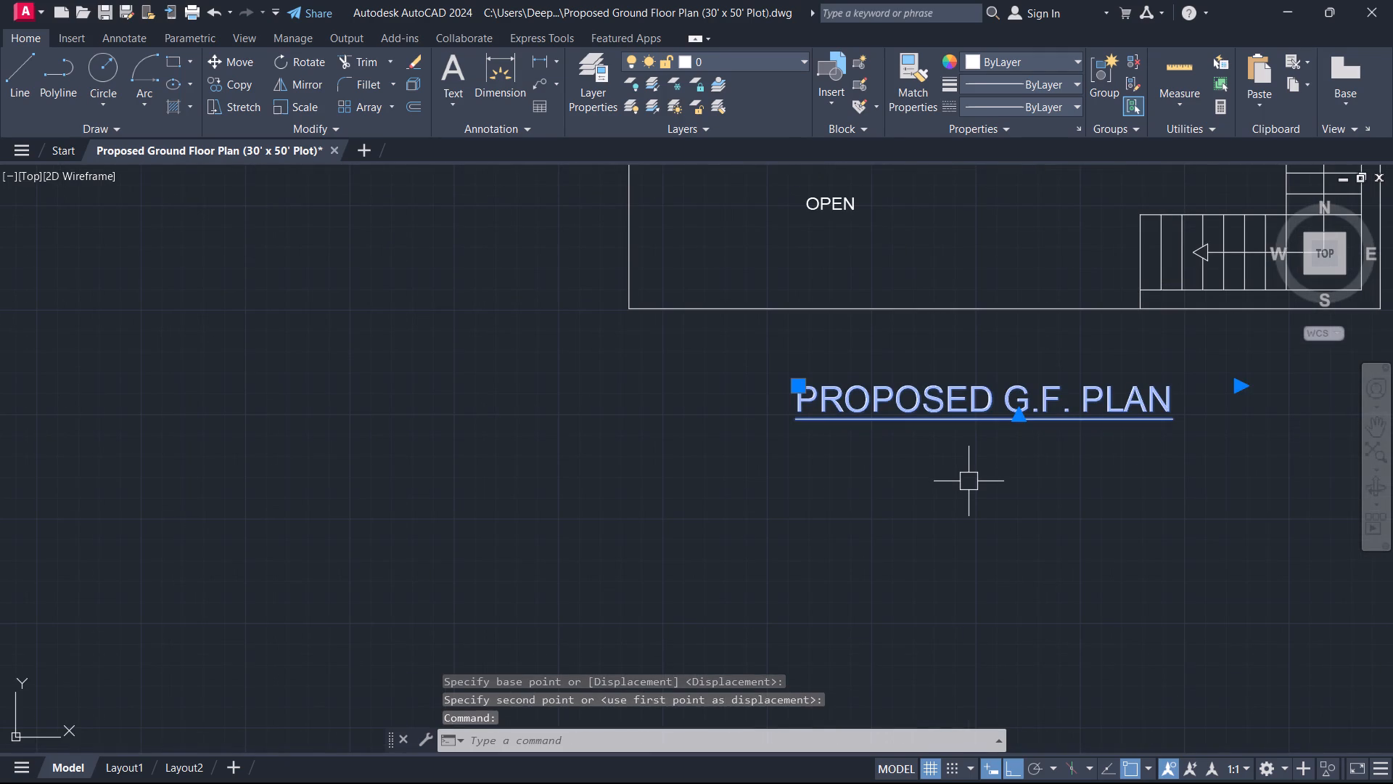
pyautogui.write('M')
pyautogui.press('space')
pyautogui.scroll(2, 967, 483)
pyautogui.moveTo(950, 493); pyautogui.dragTo(908, 673, button='middle')
pyautogui.click(876, 502)
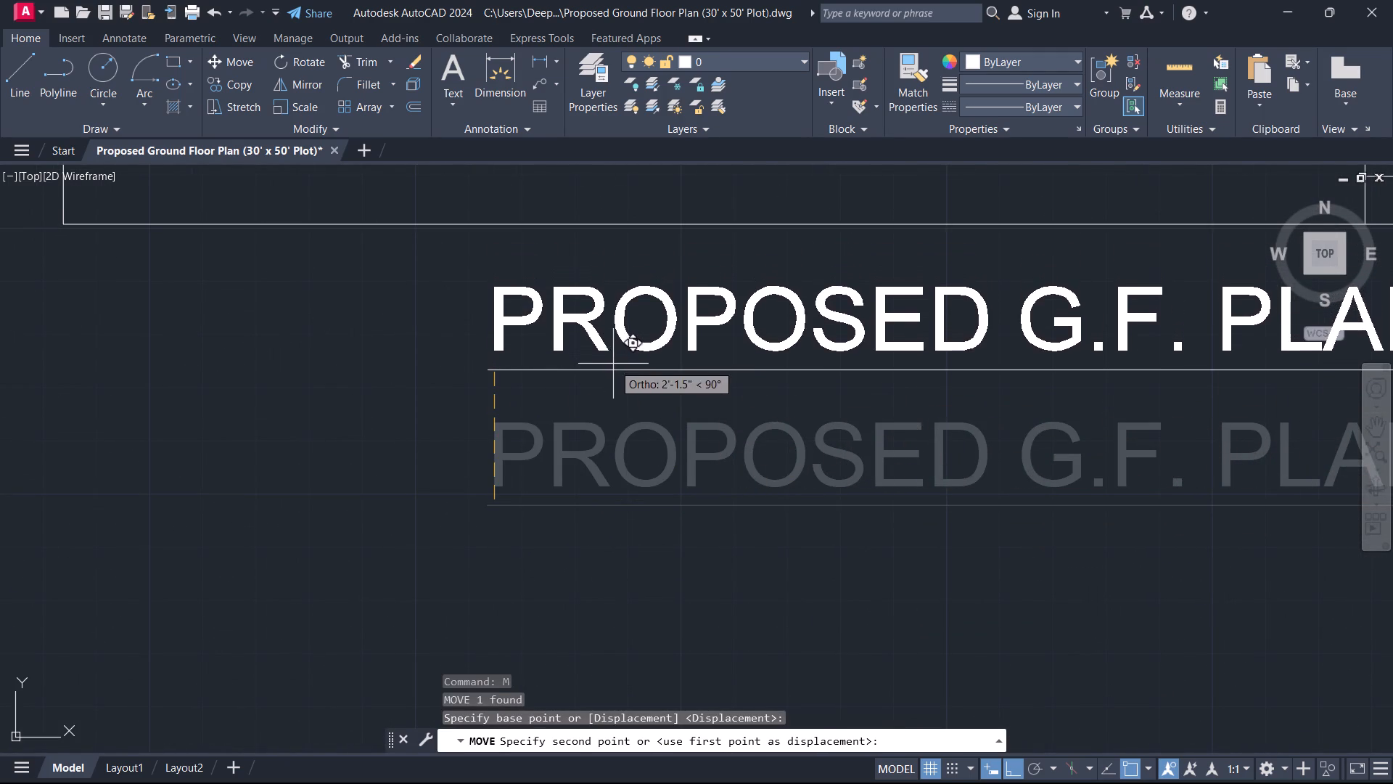
pyautogui.click(613, 364)
pyautogui.press('Escape')
# Extend the kitchen-side line of the wall between kitchen and porch down to the plot's front boundary line.
pyautogui.scroll(-4, 644, 375)
pyautogui.scroll(-1, 710, 312)
pyautogui.moveTo(710, 312); pyautogui.dragTo(749, 446, button='middle')
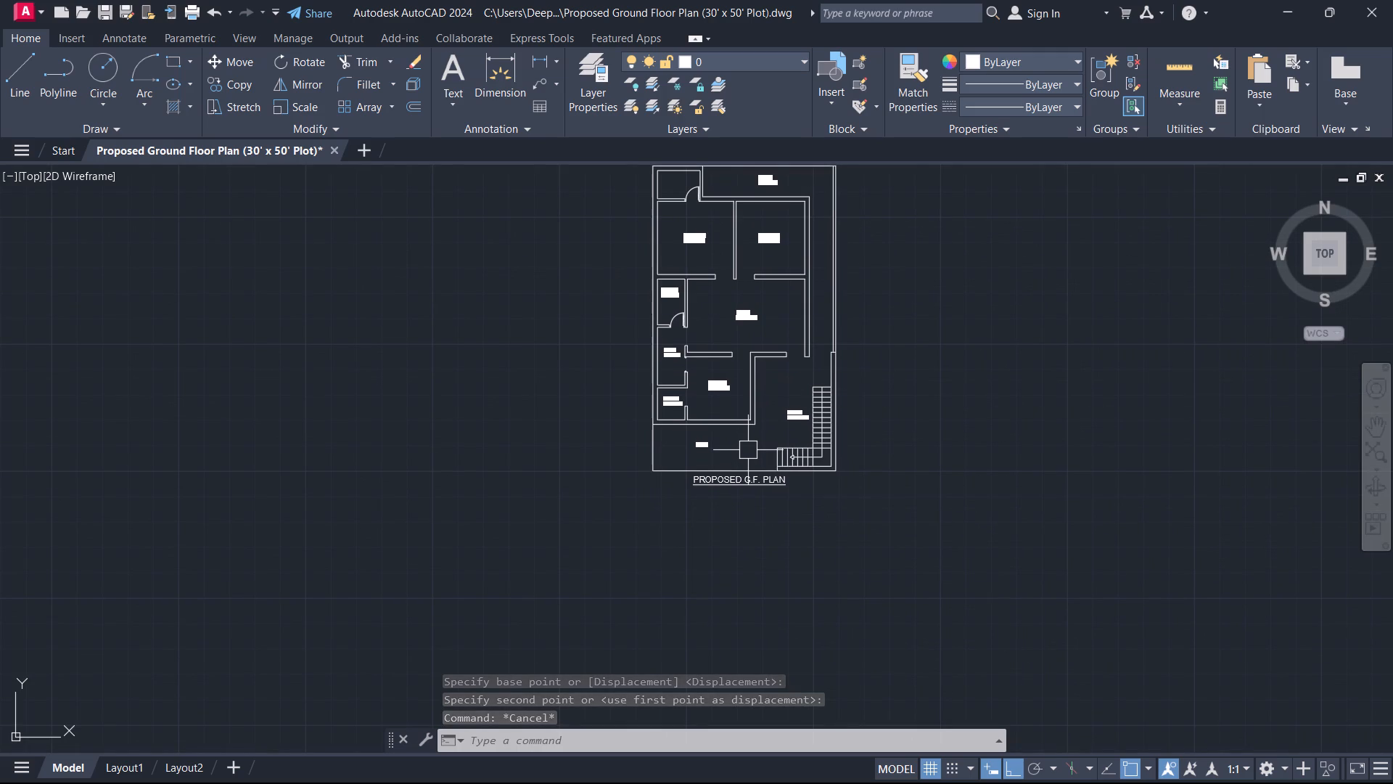
pyautogui.scroll(2, 755, 446)
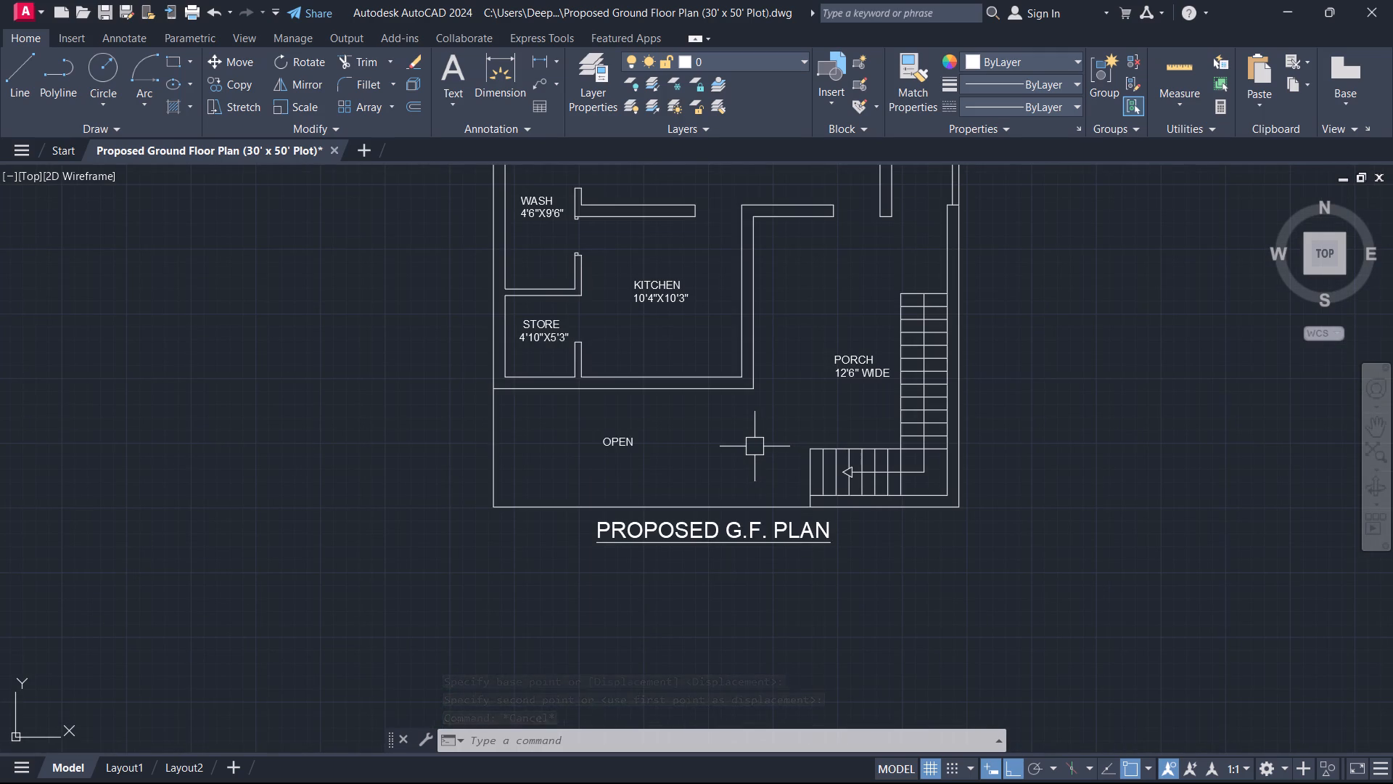
pyautogui.write('EX')
pyautogui.press('space')
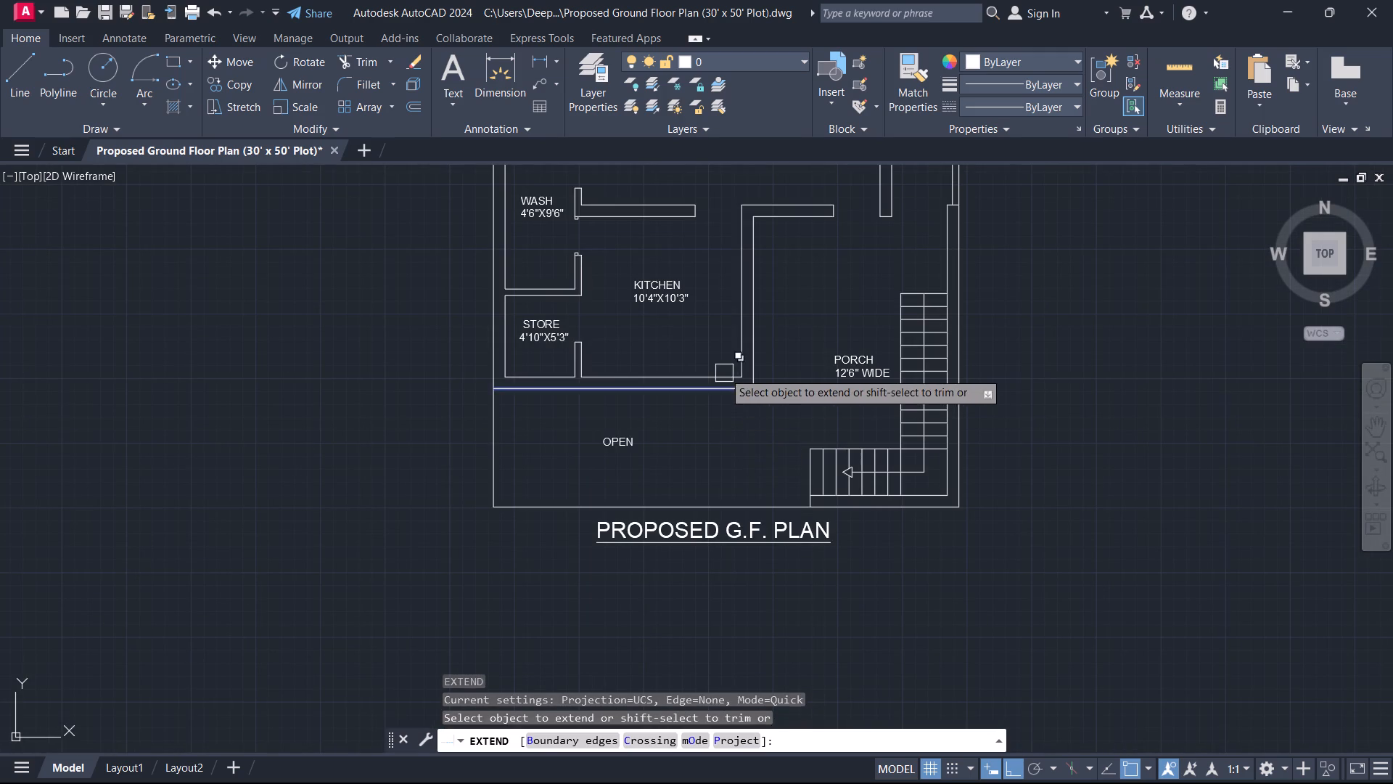
pyautogui.click(736, 354)
pyautogui.click(738, 361)
pyautogui.press('Escape')
# Trim the piece of the extended line that crosses the thickness of the kitchen's front wall at the corner.
pyautogui.scroll(3, 735, 378)
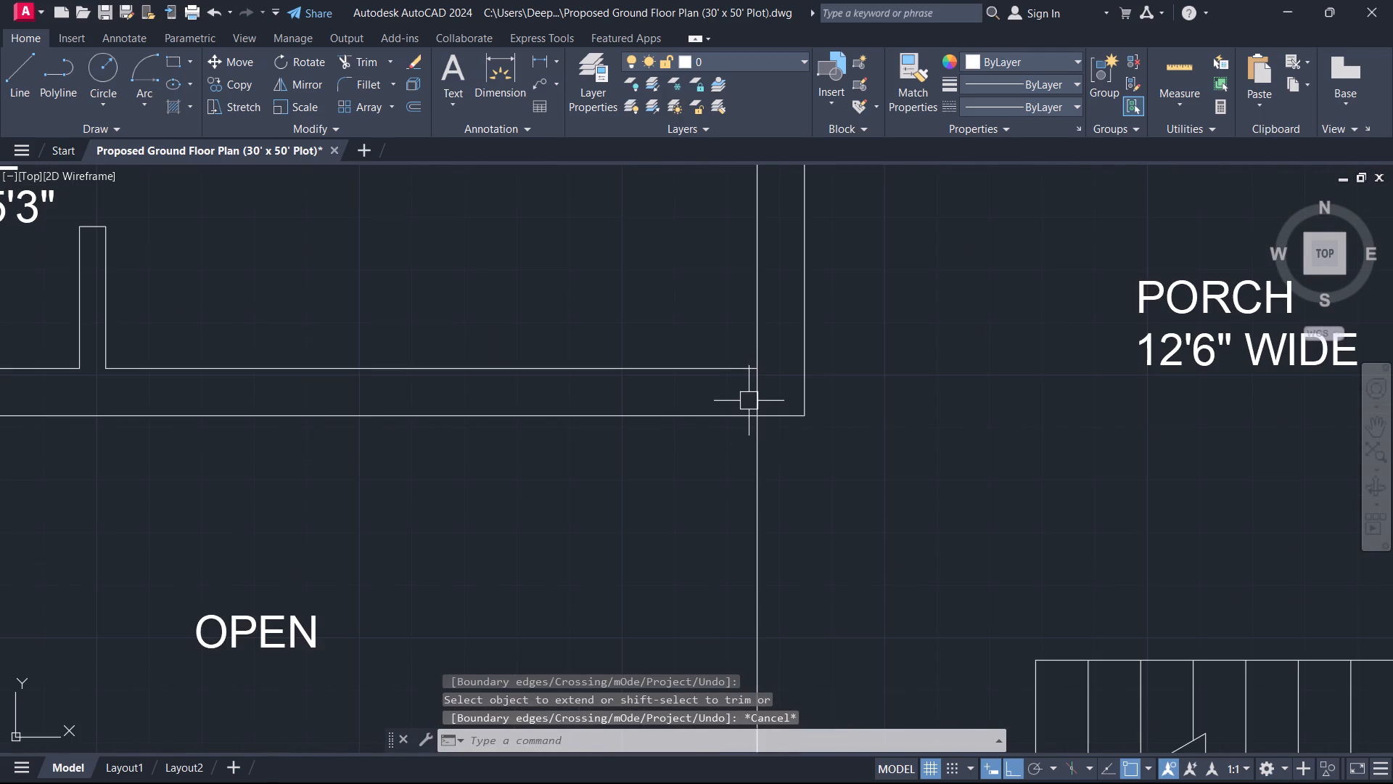
pyautogui.write('TR')
pyautogui.press('space')
pyautogui.click(734, 391)
pyautogui.click(772, 399)
pyautogui.press('Escape')
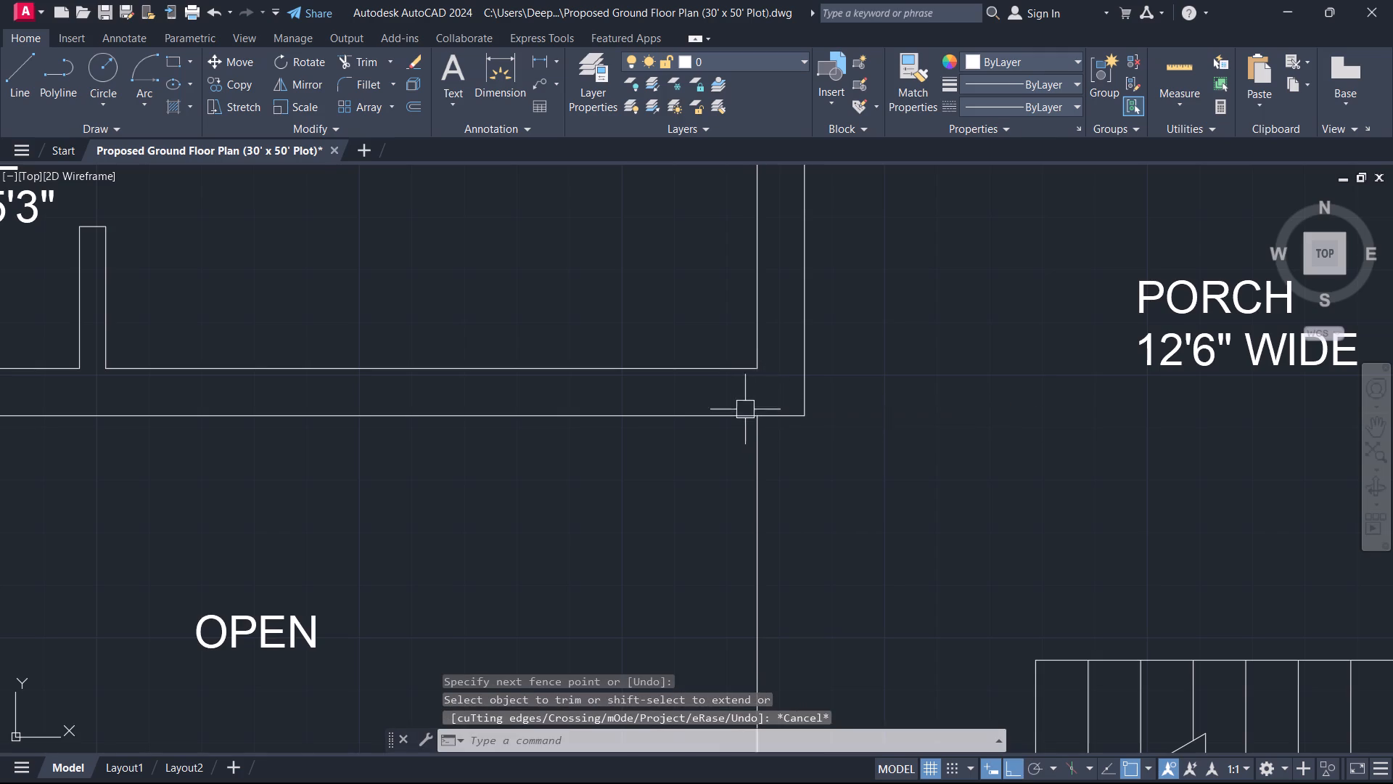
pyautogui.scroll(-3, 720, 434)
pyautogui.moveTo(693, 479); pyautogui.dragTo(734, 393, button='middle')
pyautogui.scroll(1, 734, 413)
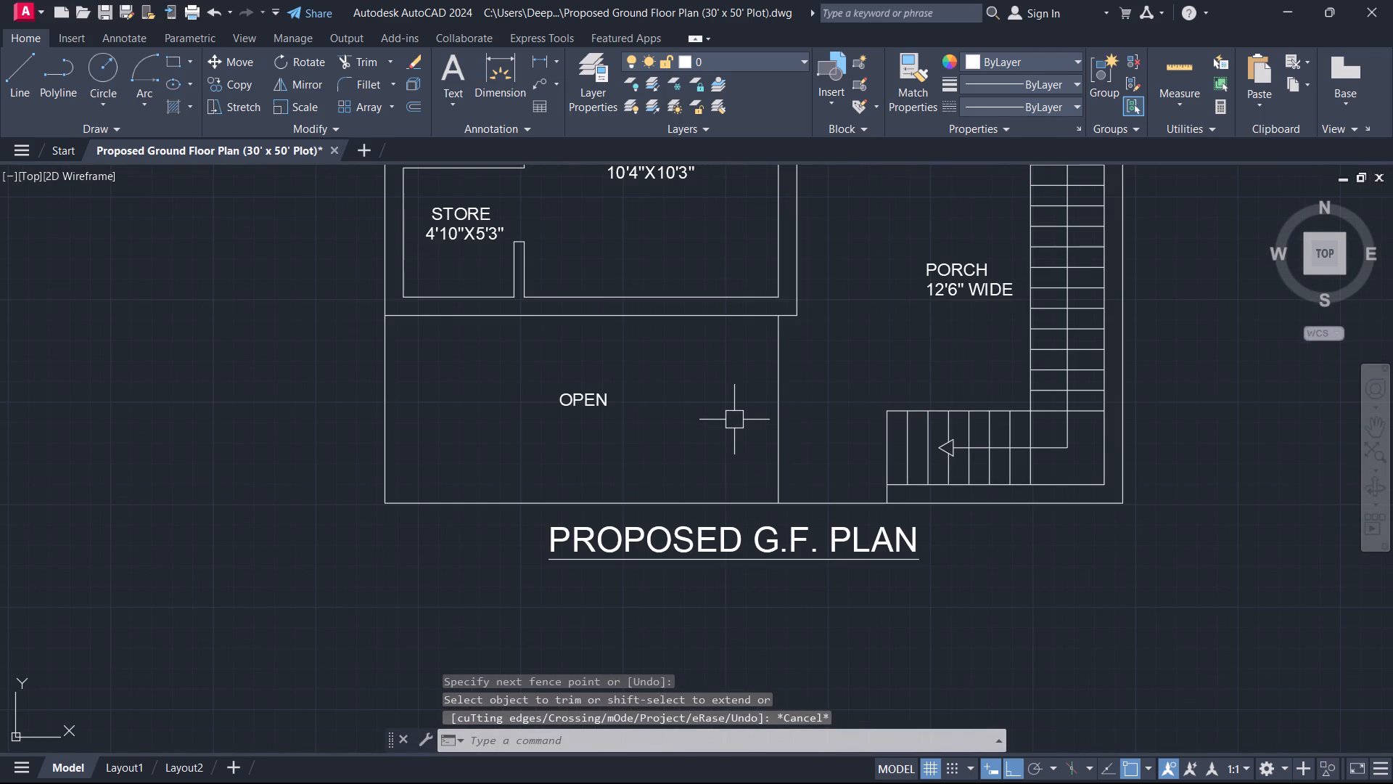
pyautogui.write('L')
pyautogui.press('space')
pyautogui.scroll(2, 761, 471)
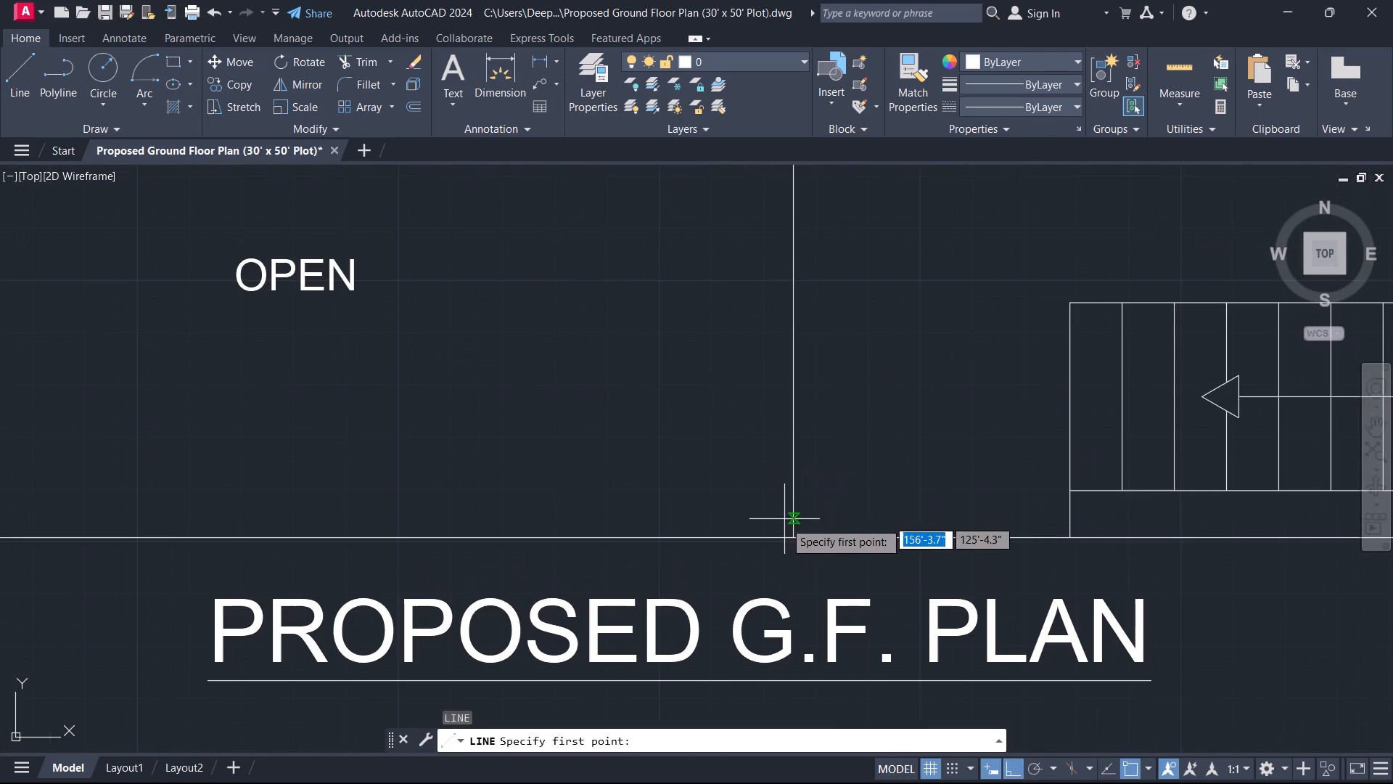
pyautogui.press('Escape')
# Offset the front boundary line 9" inward and the vertical line between OPEN and PORCH 9" towards the stairs.
pyautogui.write('O')
pyautogui.press('space')
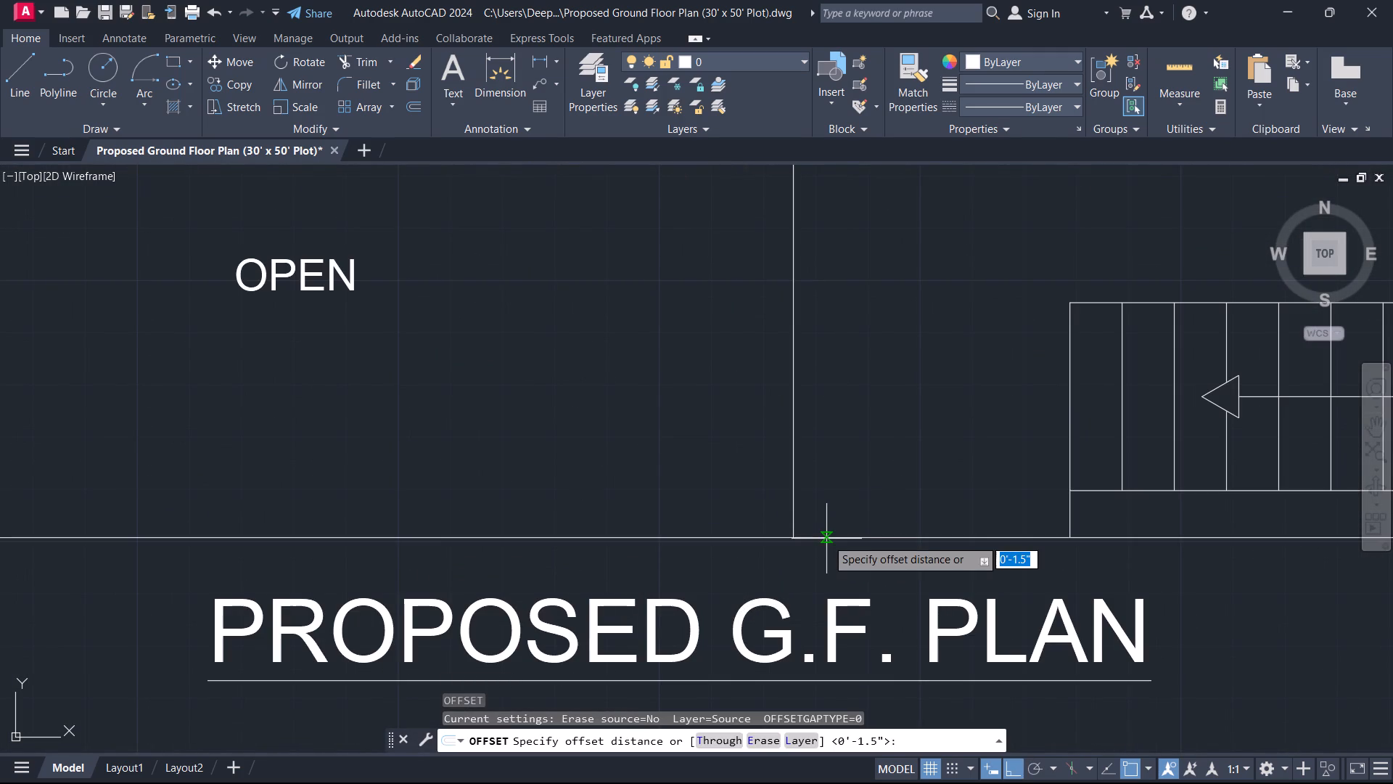
pyautogui.press('9')
pyautogui.press('Return')
pyautogui.click(839, 514)
pyautogui.moveTo(841, 531); pyautogui.dragTo(839, 517)
pyautogui.click(850, 466)
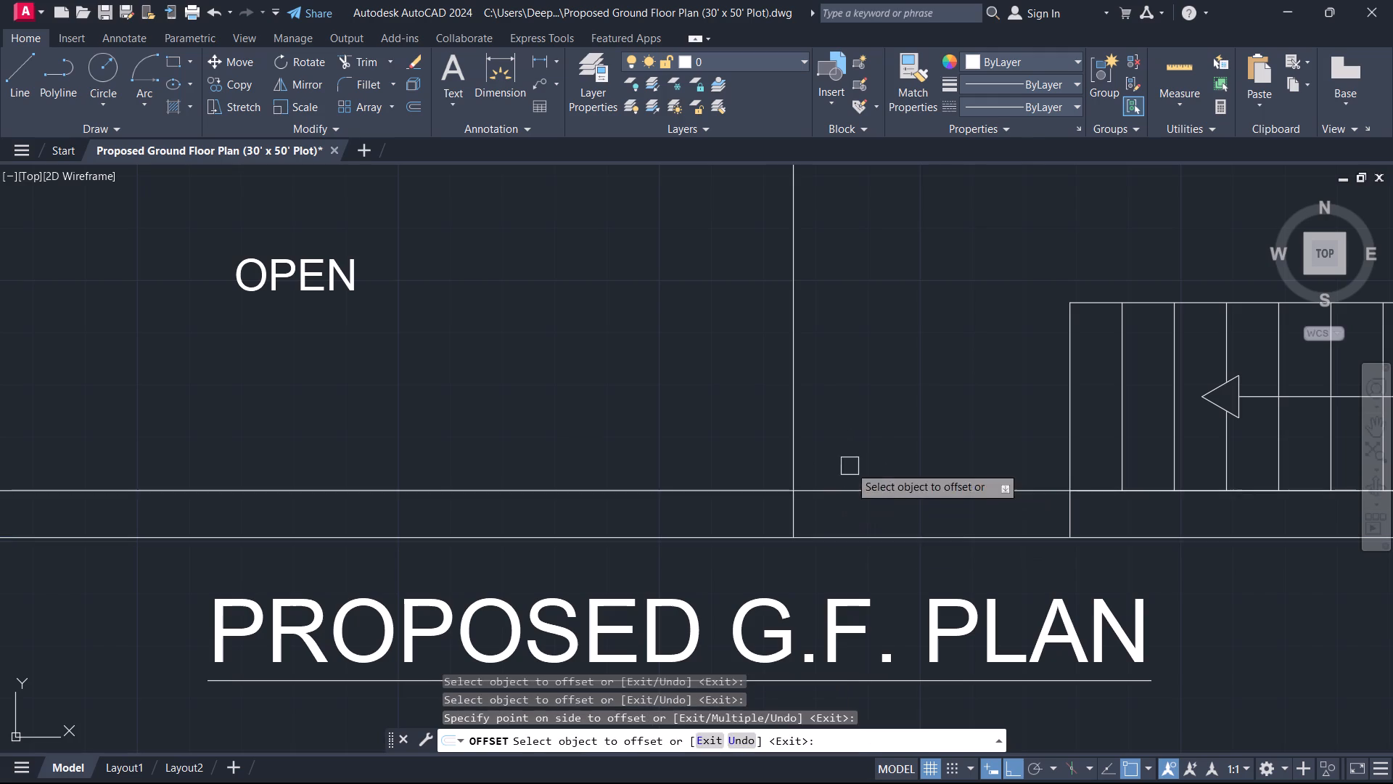
pyautogui.click(802, 507)
pyautogui.click(880, 505)
pyautogui.press('Escape')
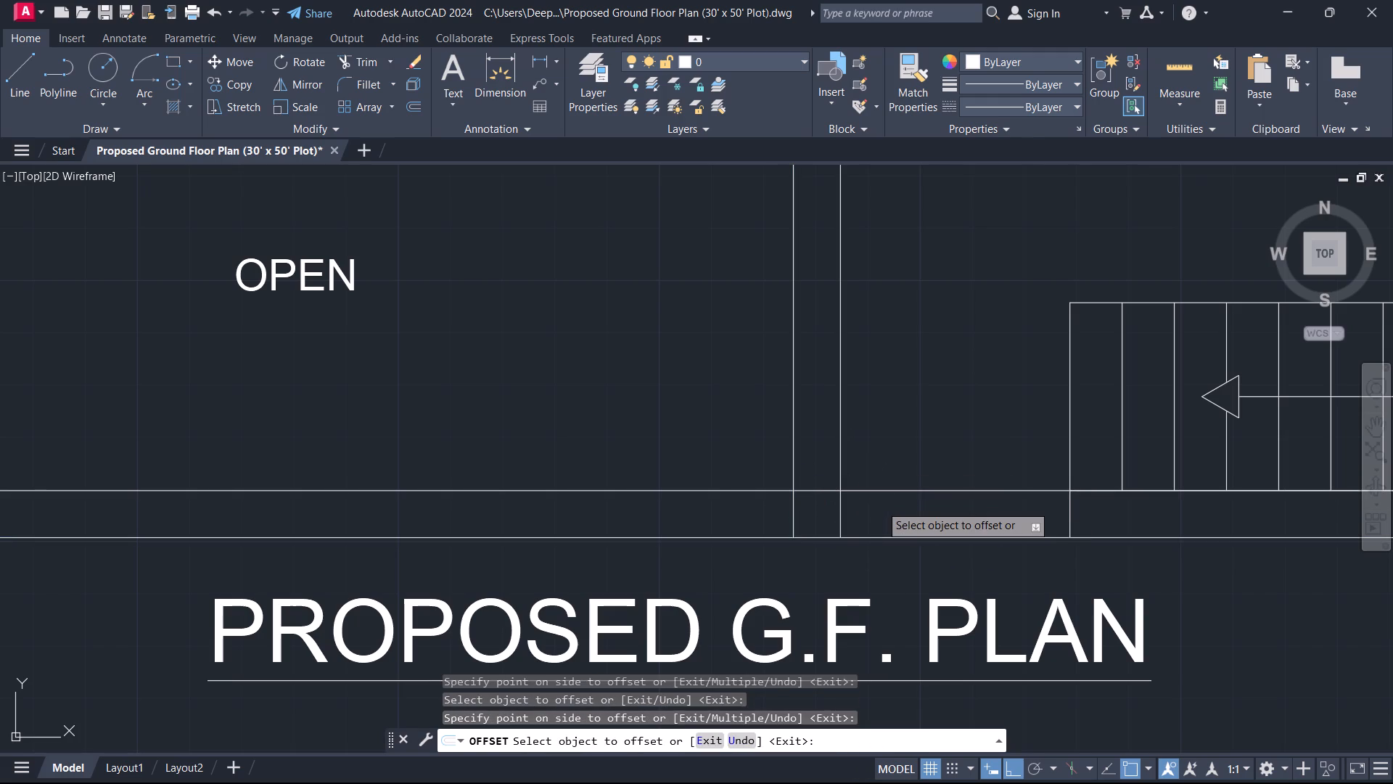
pyautogui.press('t')
pyautogui.press('Escape')
# Fillet the two offset lines into a sharp corner beside the front boundary line.
pyautogui.write('F')
pyautogui.press('space')
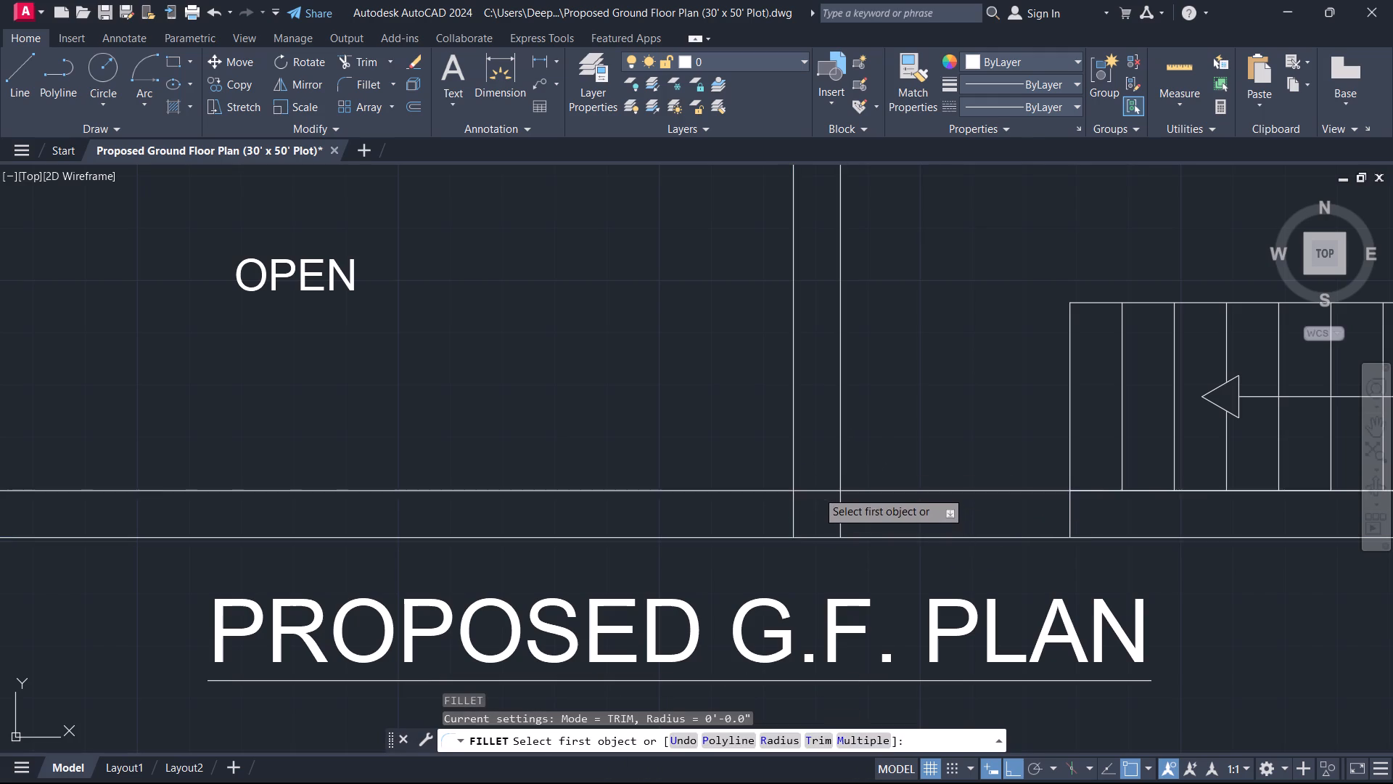
pyautogui.click(817, 491)
pyautogui.click(835, 511)
pyautogui.press('Escape')
# Trim the offset horizontal line on the OPEN side of the vertical line, leaving a 9" square pillar outline.
pyautogui.write('TR')
pyautogui.press('space')
pyautogui.click(760, 513)
pyautogui.click(753, 467)
pyautogui.press('Escape')
# Examine the whole plan's walls and room labels, ending at the unlabelled room with a door beside the rear OPEN area.
pyautogui.scroll(-3, 749, 467)
pyautogui.moveTo(749, 467); pyautogui.dragTo(766, 523, button='middle')
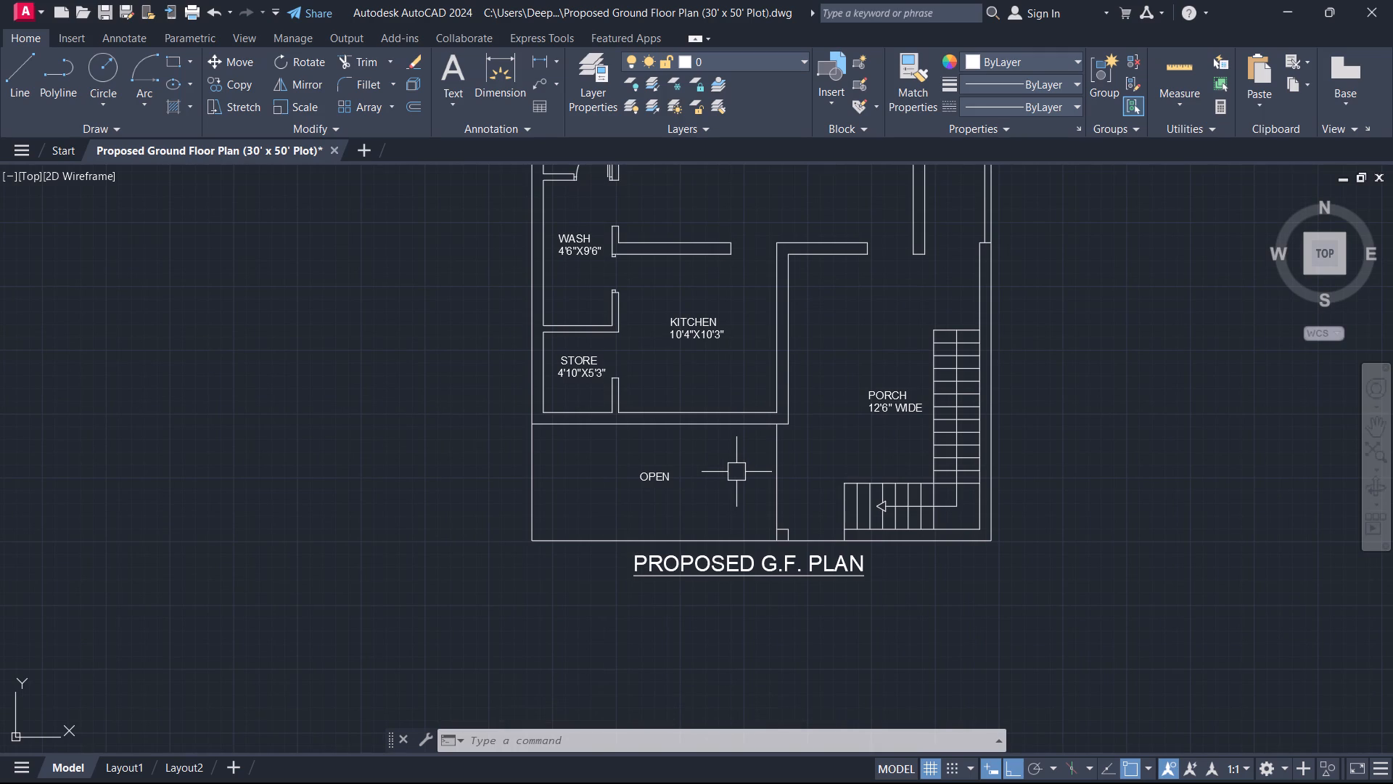
pyautogui.scroll(-2, 731, 468)
pyautogui.moveTo(731, 468); pyautogui.dragTo(704, 587, button='middle')
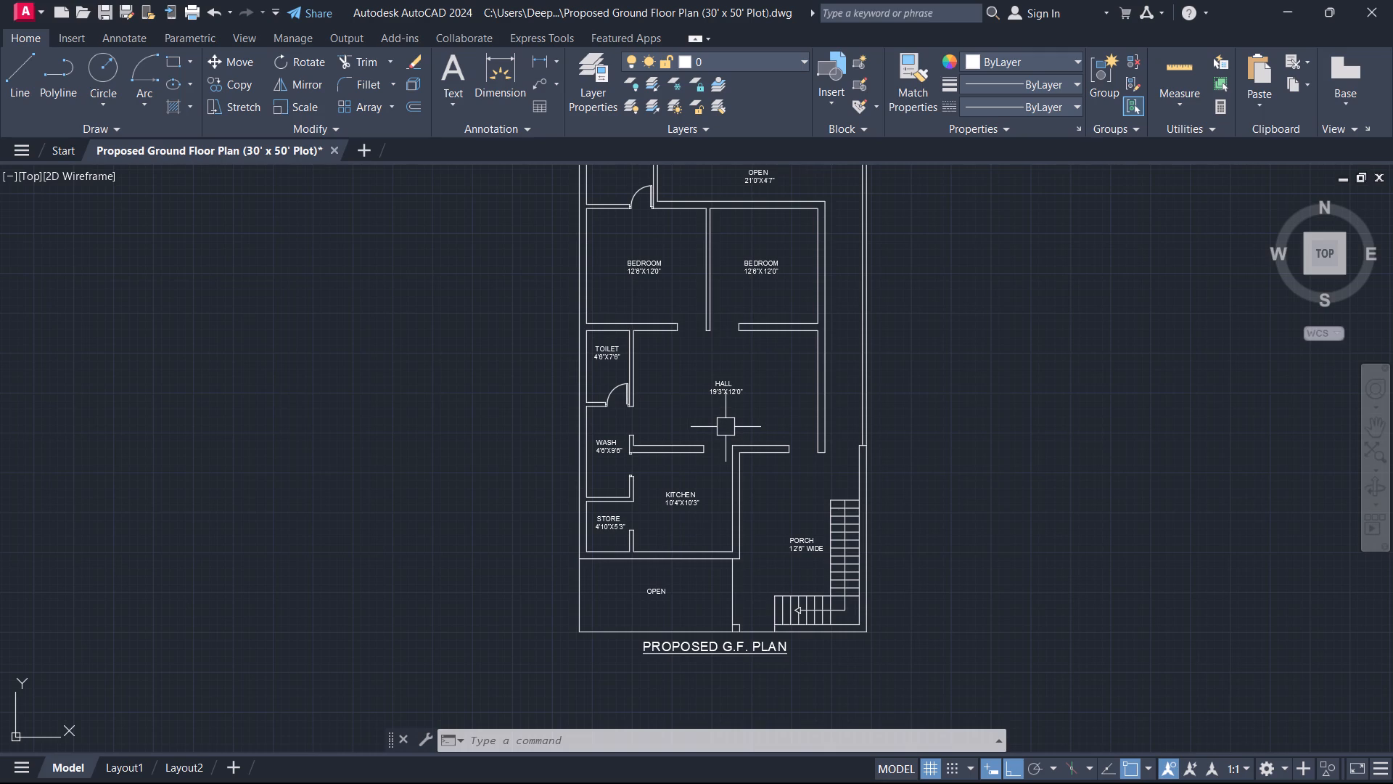
pyautogui.moveTo(715, 421); pyautogui.dragTo(831, 383, button='middle')
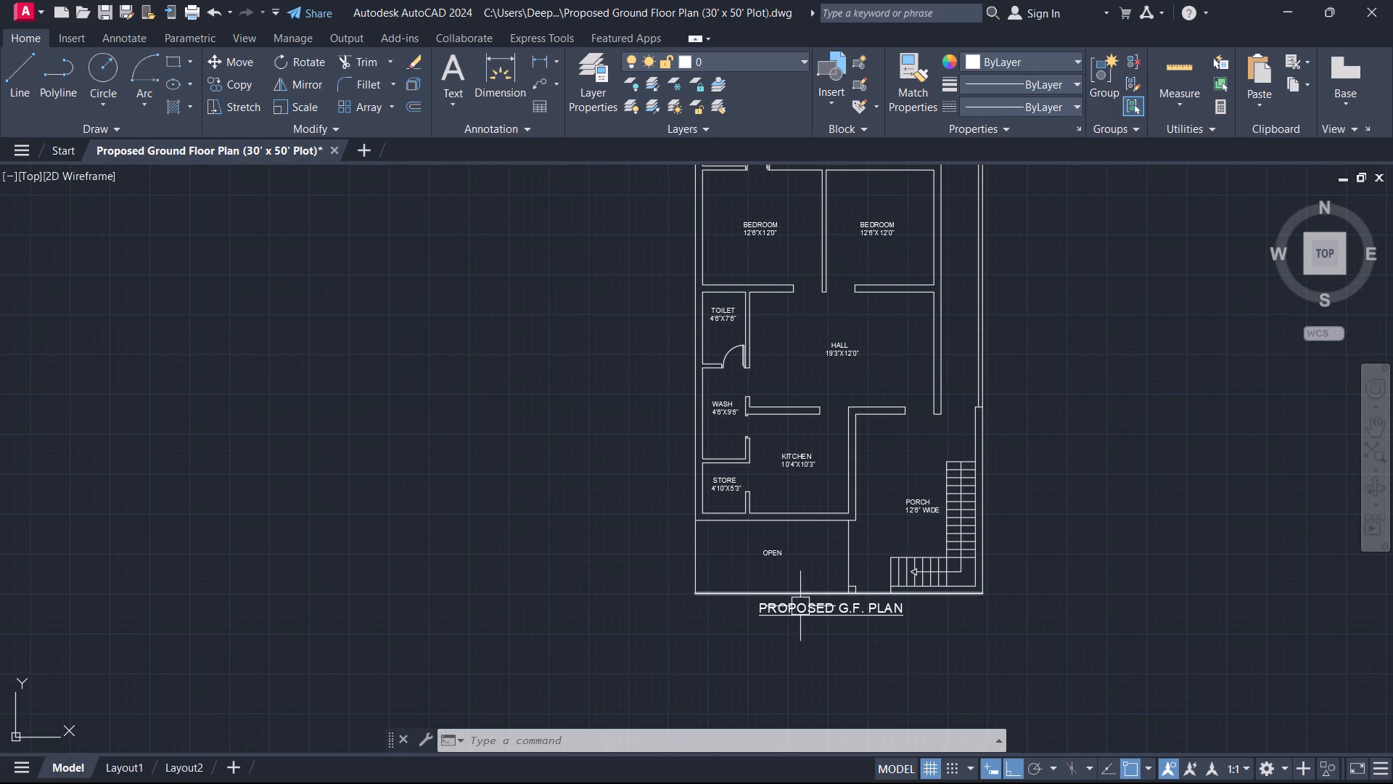
pyautogui.moveTo(884, 366); pyautogui.dragTo(1053, 596, button='middle')
pyautogui.scroll(1, 884, 366)
pyautogui.scroll(1, 1019, 573)
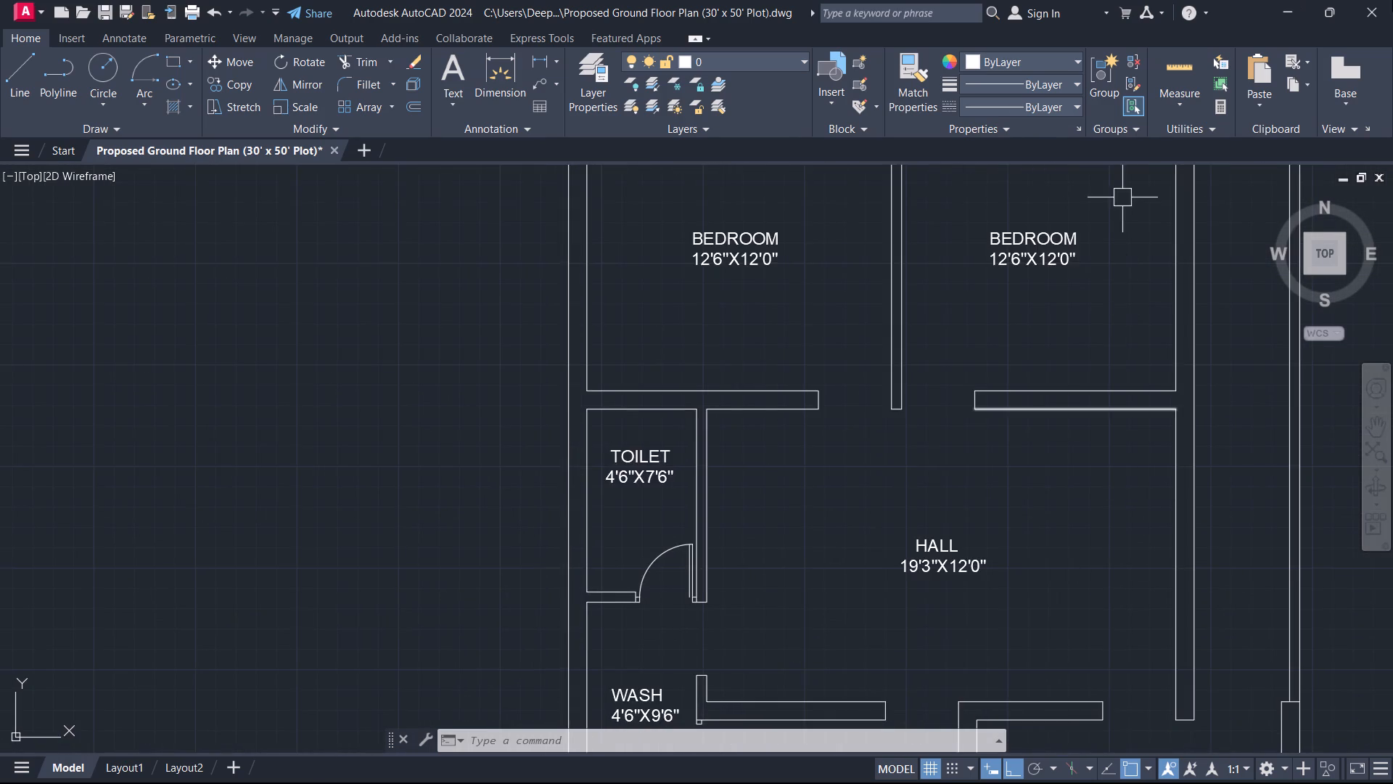
pyautogui.scroll(-2, 1207, 314)
pyautogui.moveTo(892, 301); pyautogui.dragTo(813, 467, button='middle')
pyautogui.scroll(1, 815, 468)
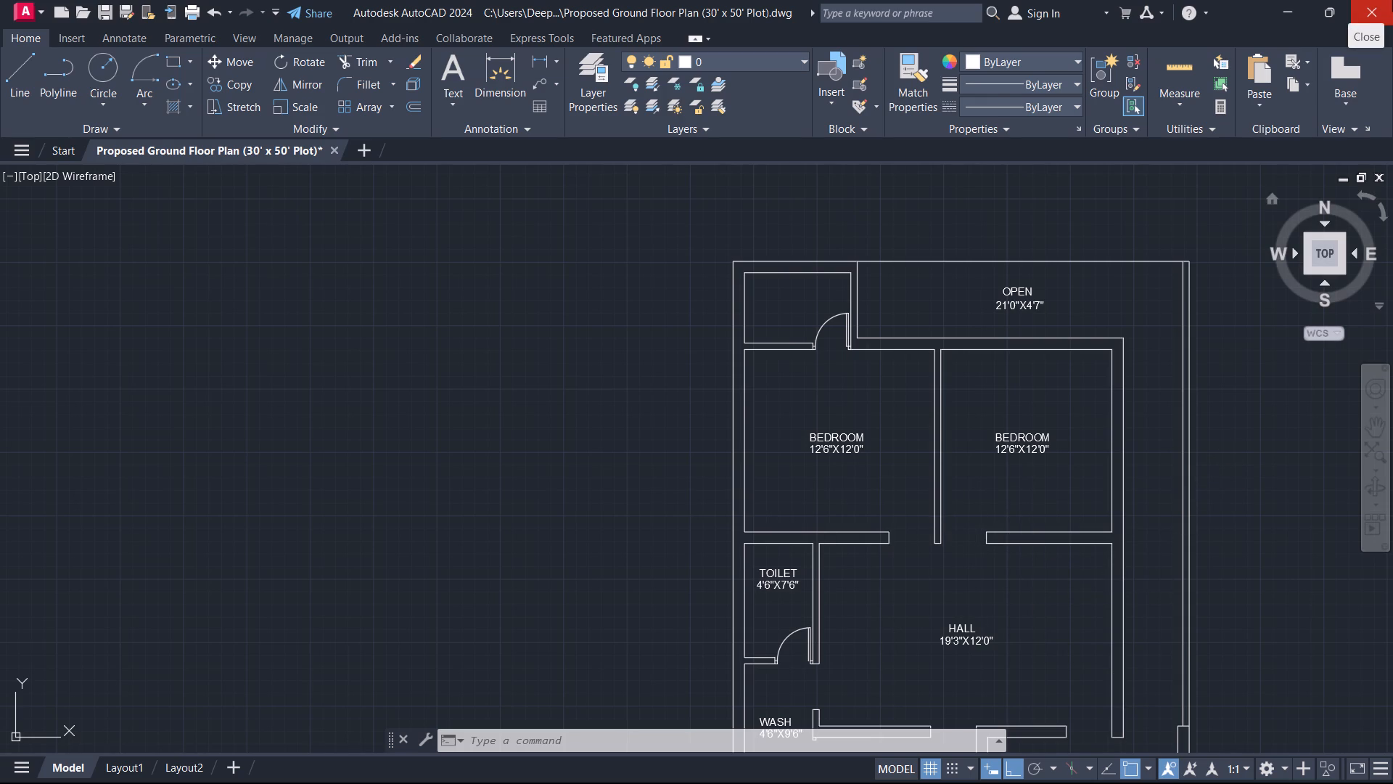
pyautogui.moveTo(868, 418); pyautogui.dragTo(837, 329, button='middle')
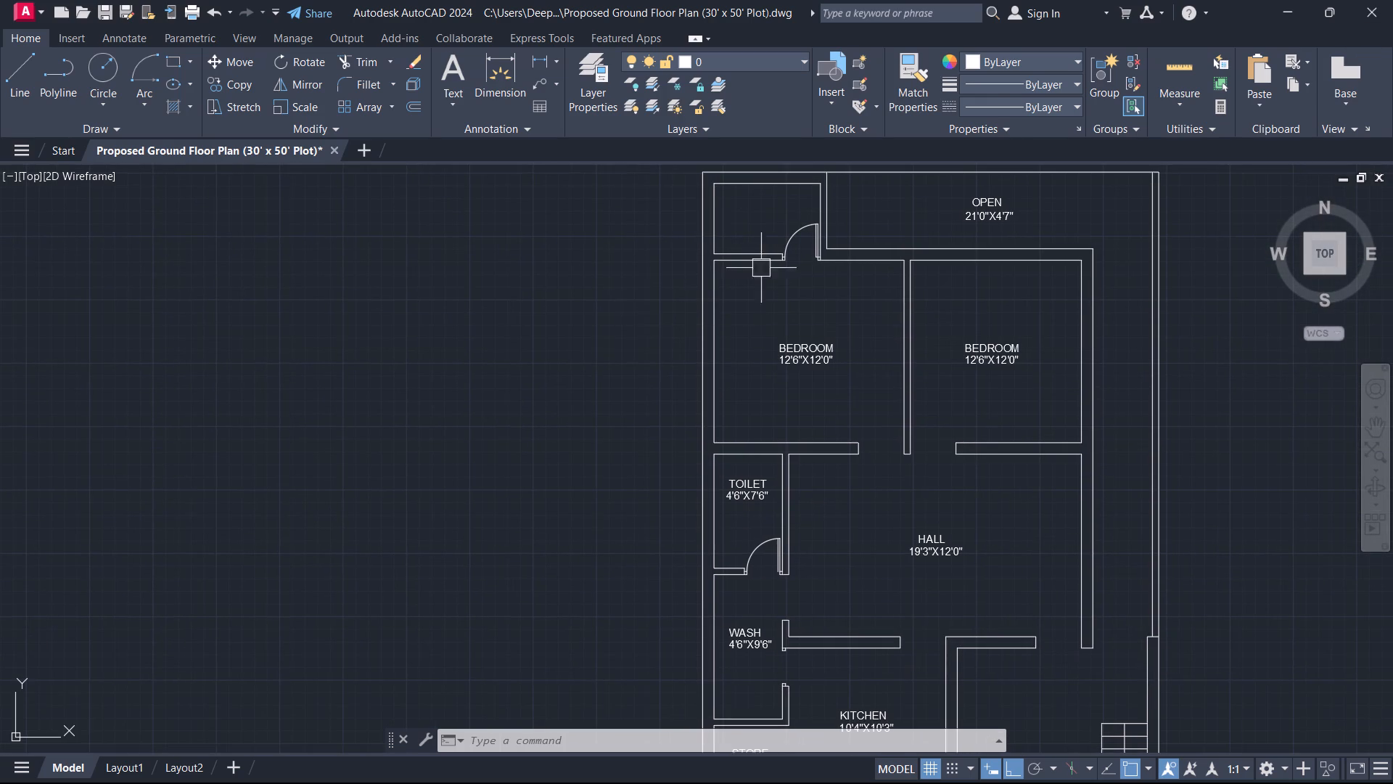
pyautogui.scroll(1, 769, 249)
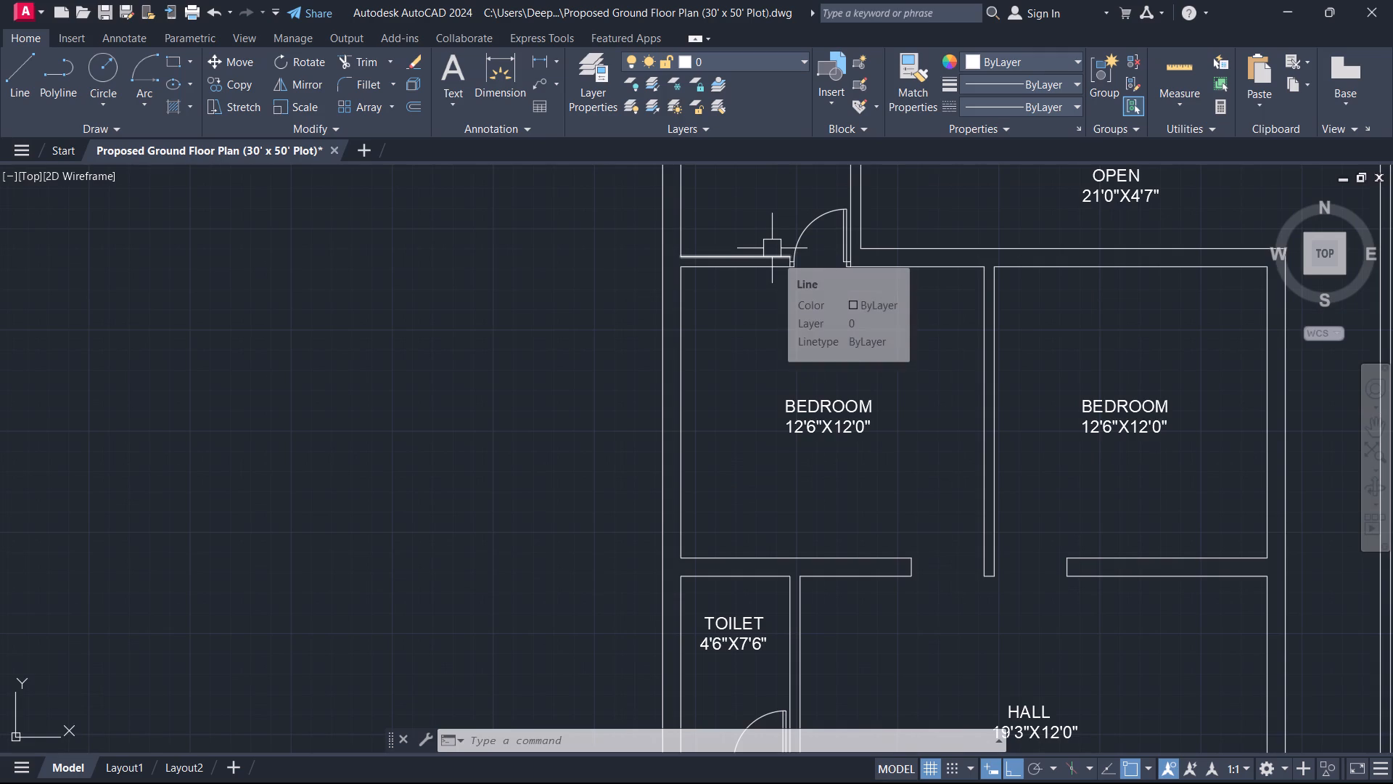
pyautogui.scroll(2, 772, 248)
pyautogui.moveTo(773, 248); pyautogui.dragTo(755, 433, button='middle')
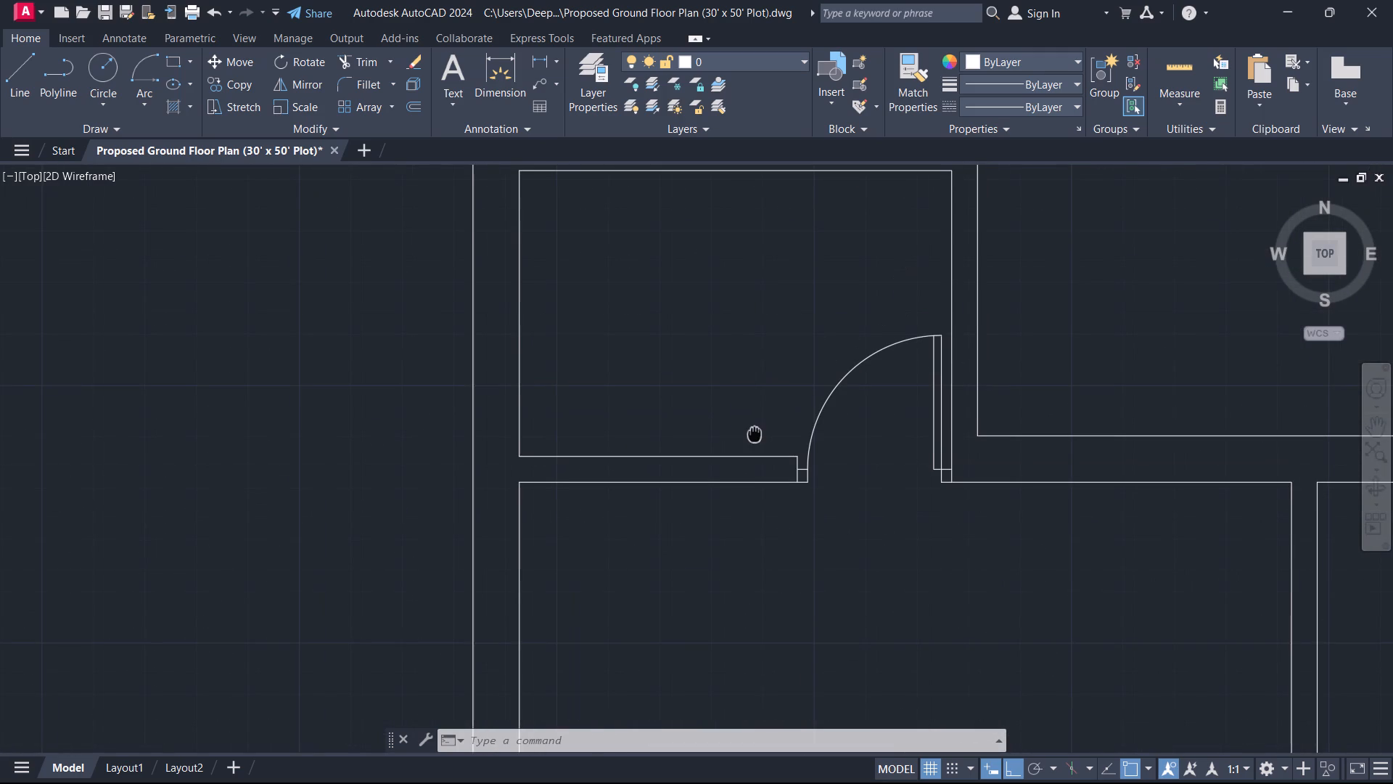
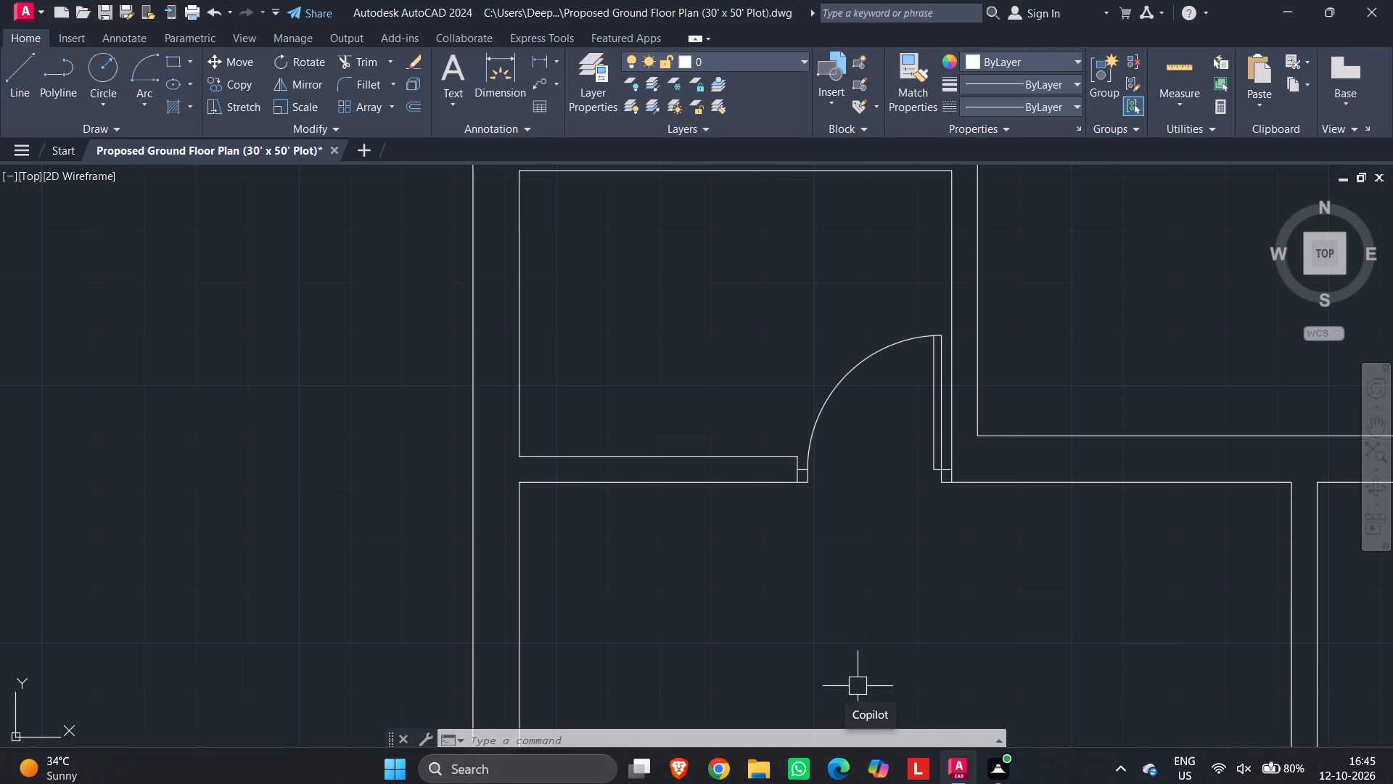
# Examine the bedroom labels and the rear of the plan, ending at the unlabelled room beside the rear OPEN area.
pyautogui.scroll(1, 859, 656)
pyautogui.moveTo(859, 656); pyautogui.dragTo(835, 459, button='middle')
pyautogui.scroll(-2, 835, 459)
pyautogui.moveTo(835, 459); pyautogui.dragTo(703, 230, button='middle')
pyautogui.scroll(2, 720, 391)
pyautogui.moveTo(721, 392); pyautogui.dragTo(750, 467, button='middle')
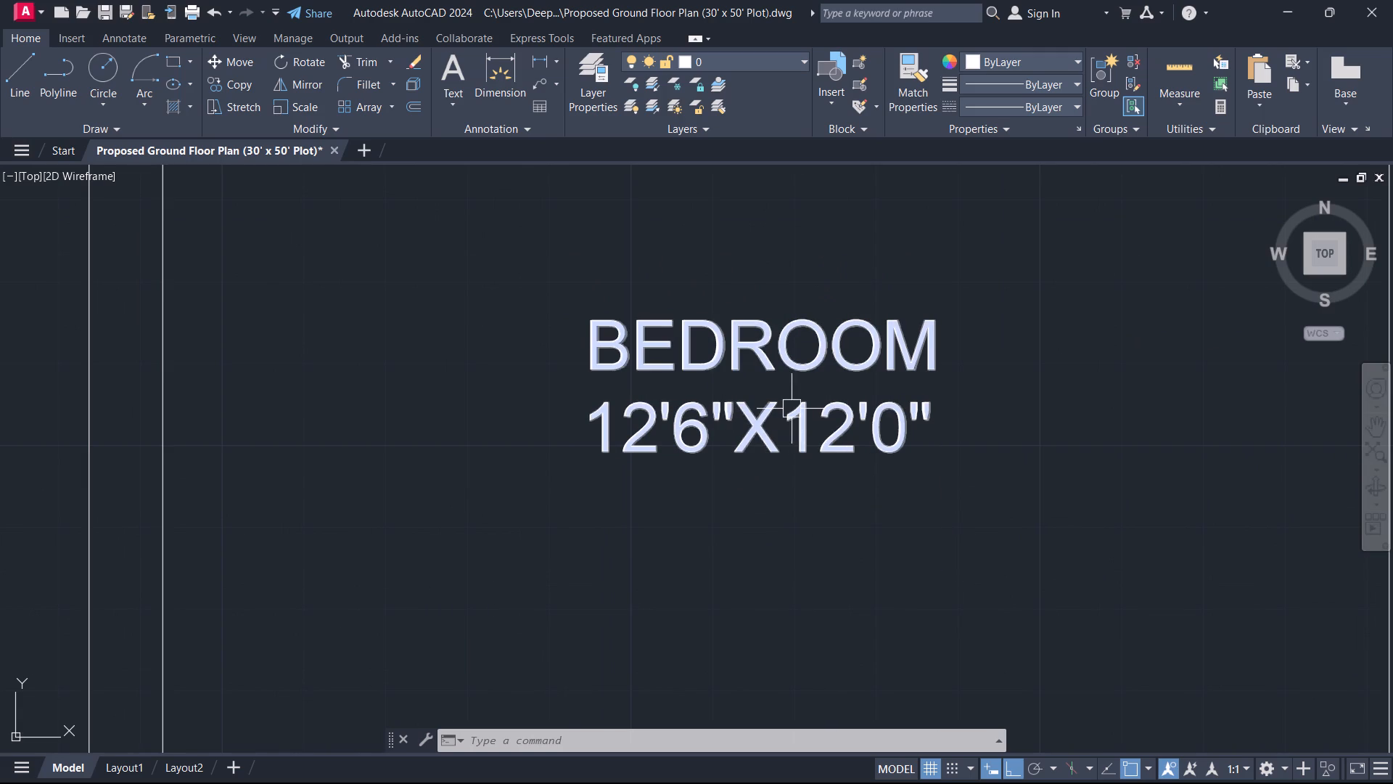
pyautogui.scroll(1, 779, 419)
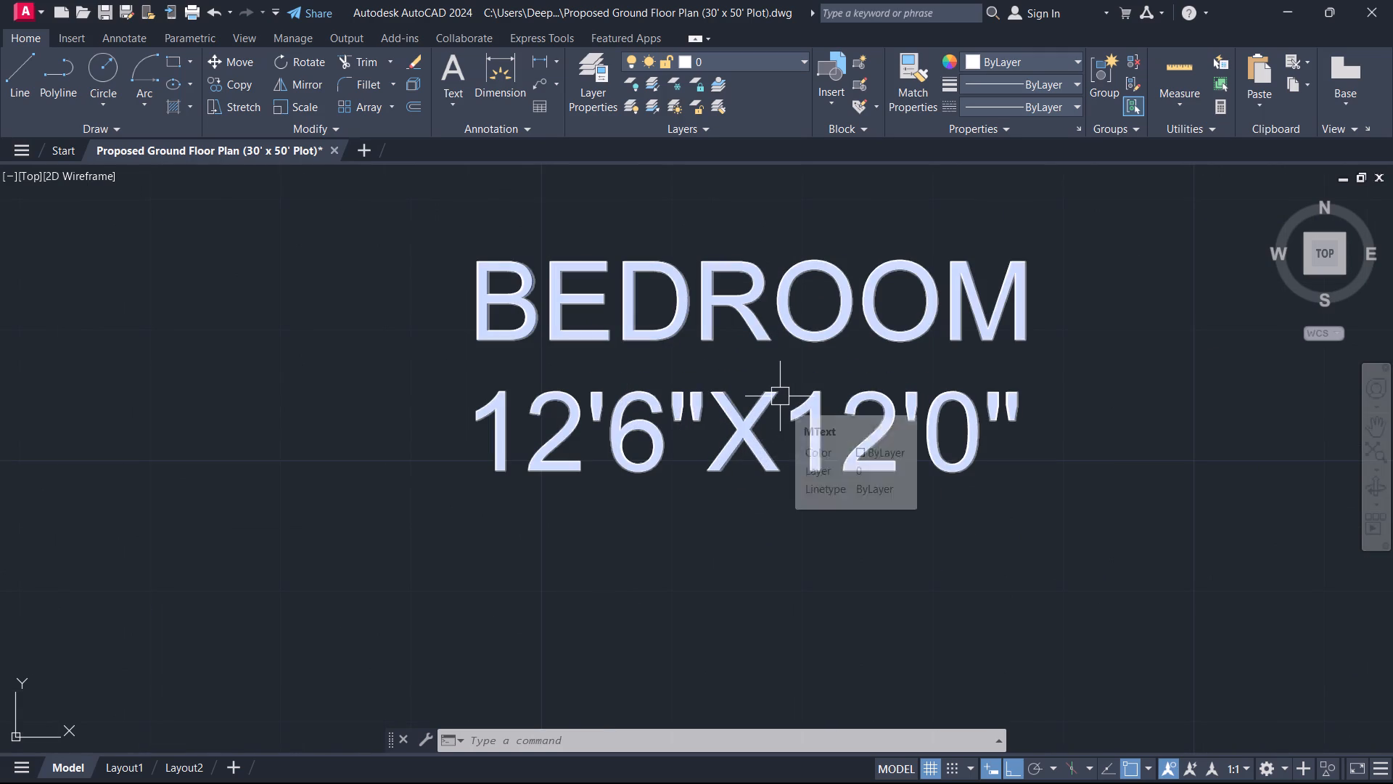
pyautogui.scroll(-2, 784, 417)
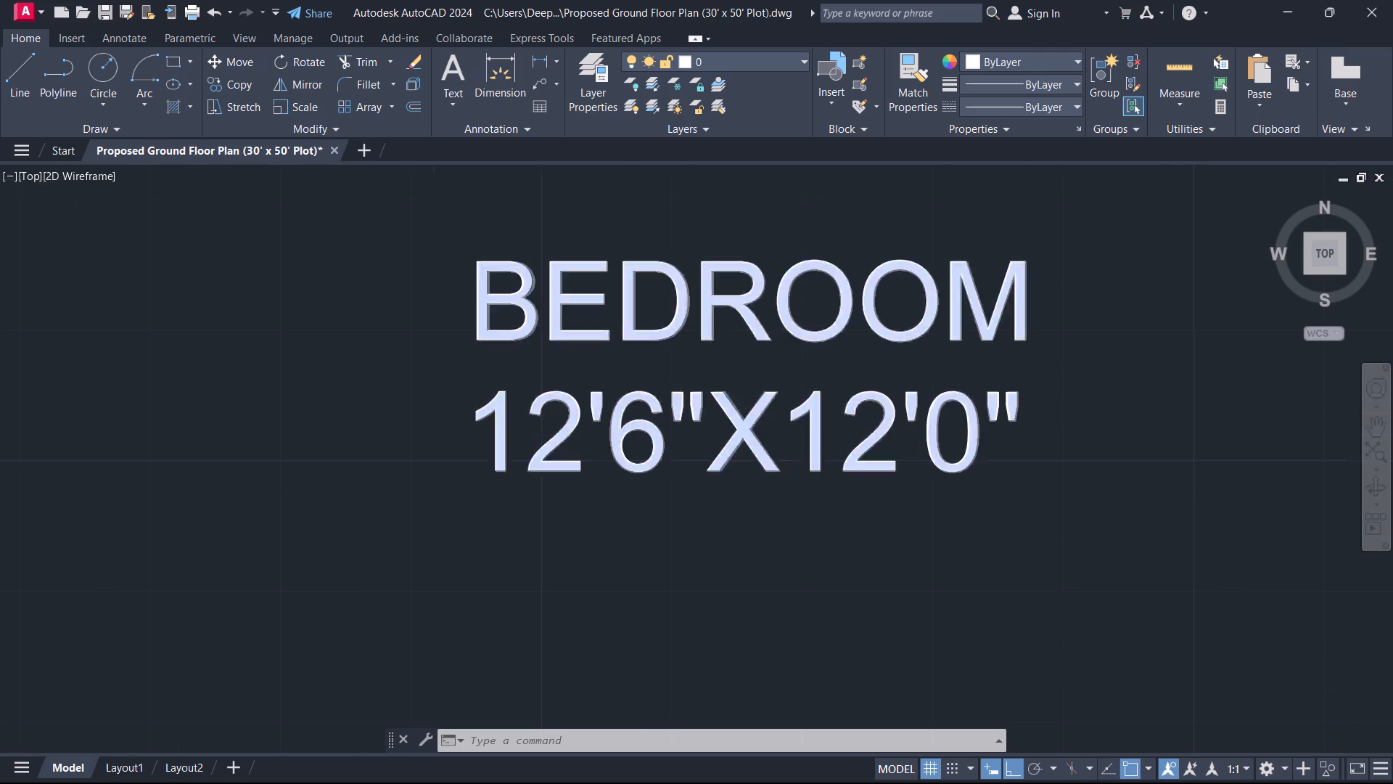
pyautogui.scroll(-1, 784, 417)
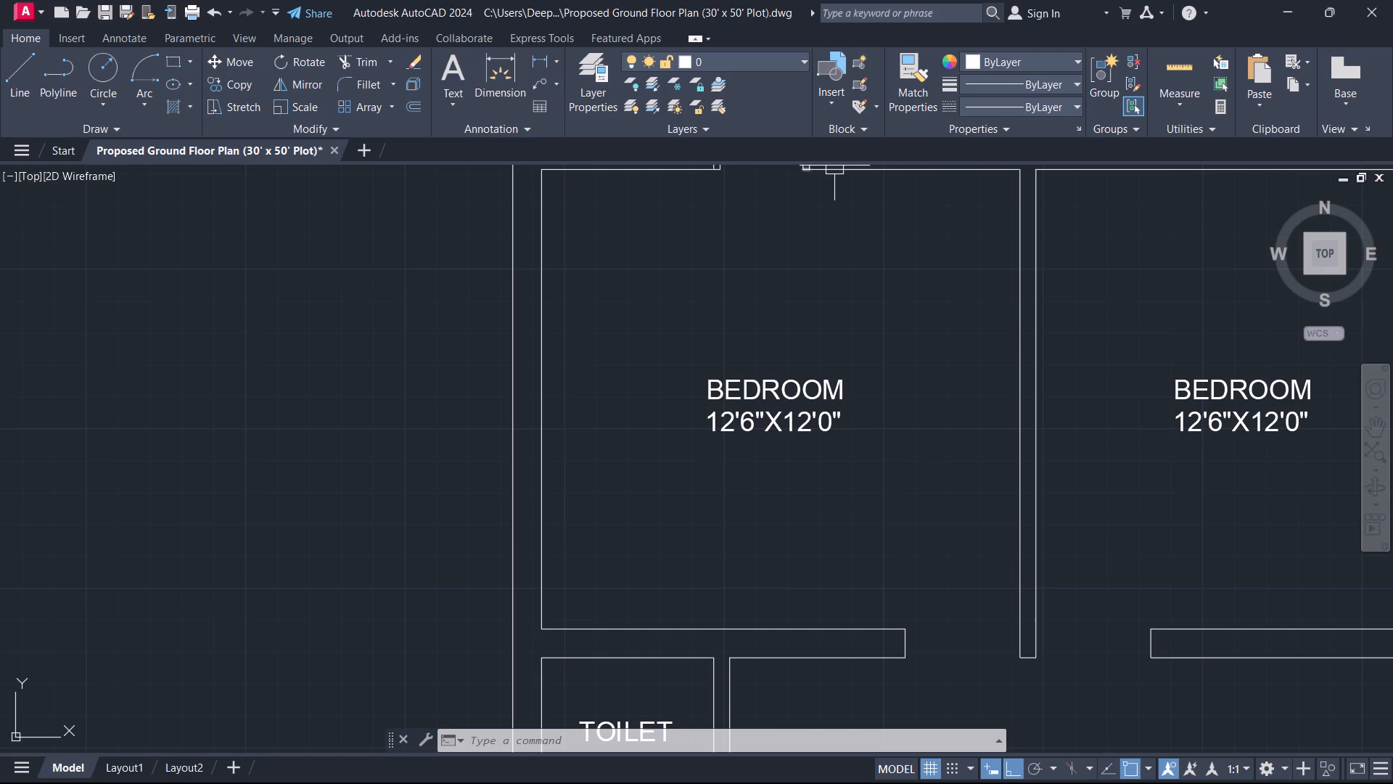
pyautogui.moveTo(751, 243); pyautogui.dragTo(599, 386, button='middle')
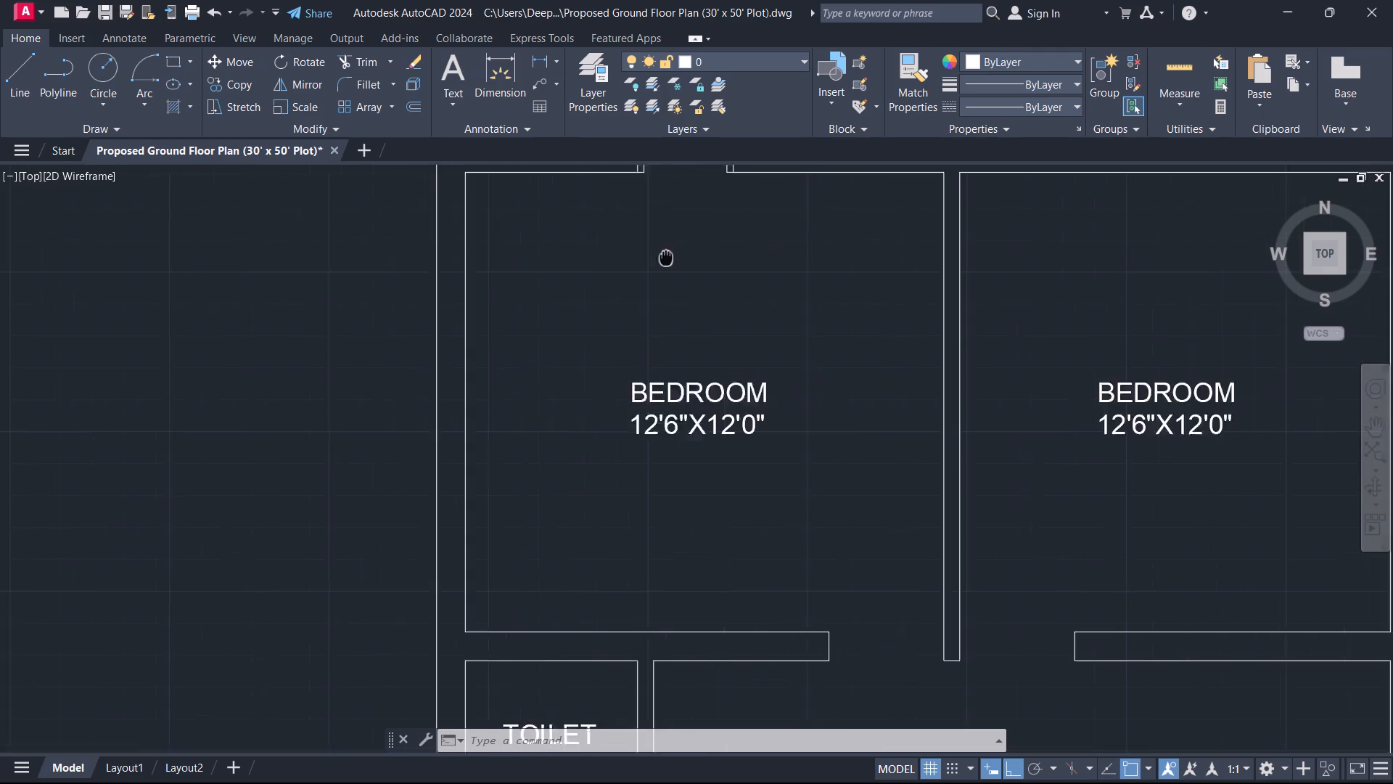
pyautogui.moveTo(599, 386); pyautogui.dragTo(562, 460, button='middle')
pyautogui.moveTo(580, 486); pyautogui.dragTo(565, 486, button='middle')
pyautogui.scroll(-1, 548, 468)
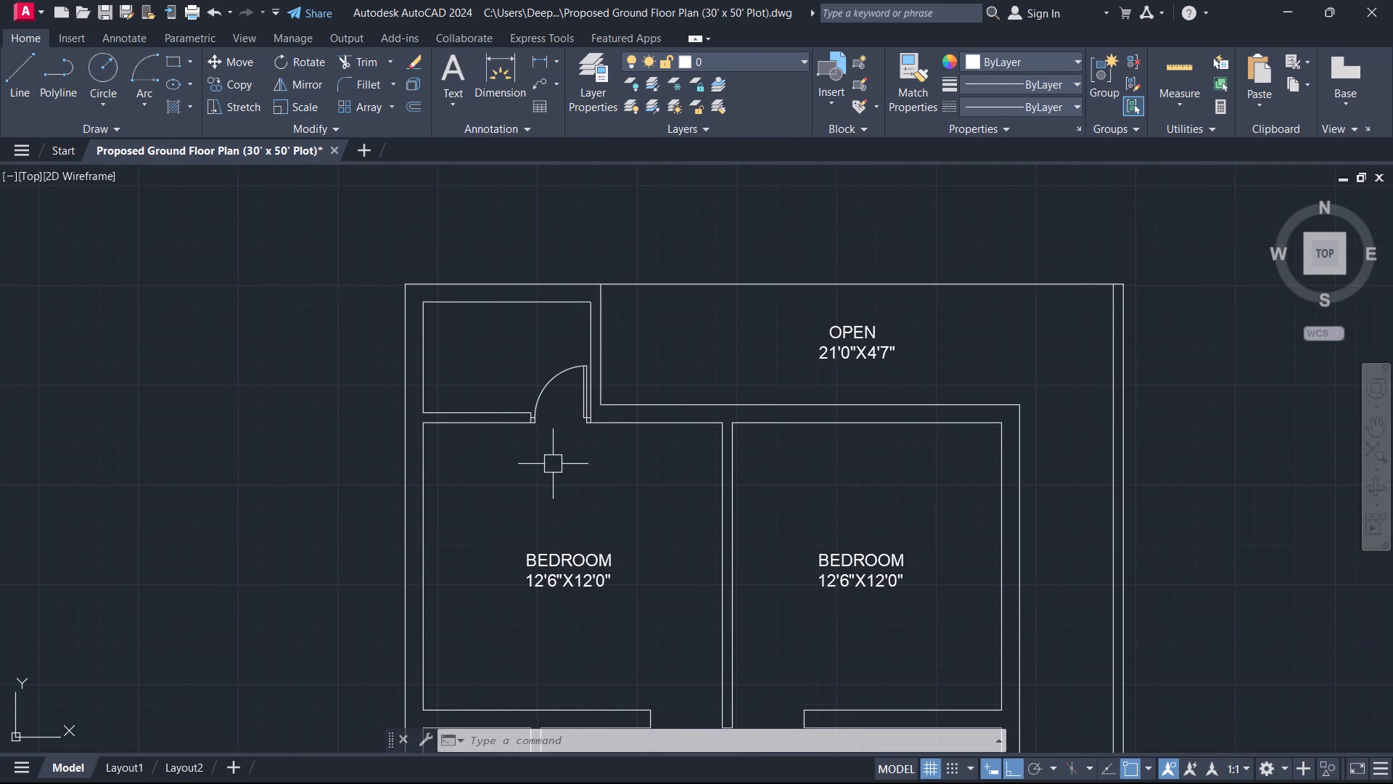
pyautogui.moveTo(564, 529); pyautogui.dragTo(580, 604, button='middle')
pyautogui.scroll(1, 588, 505)
pyautogui.moveTo(578, 487); pyautogui.dragTo(667, 537, button='middle')
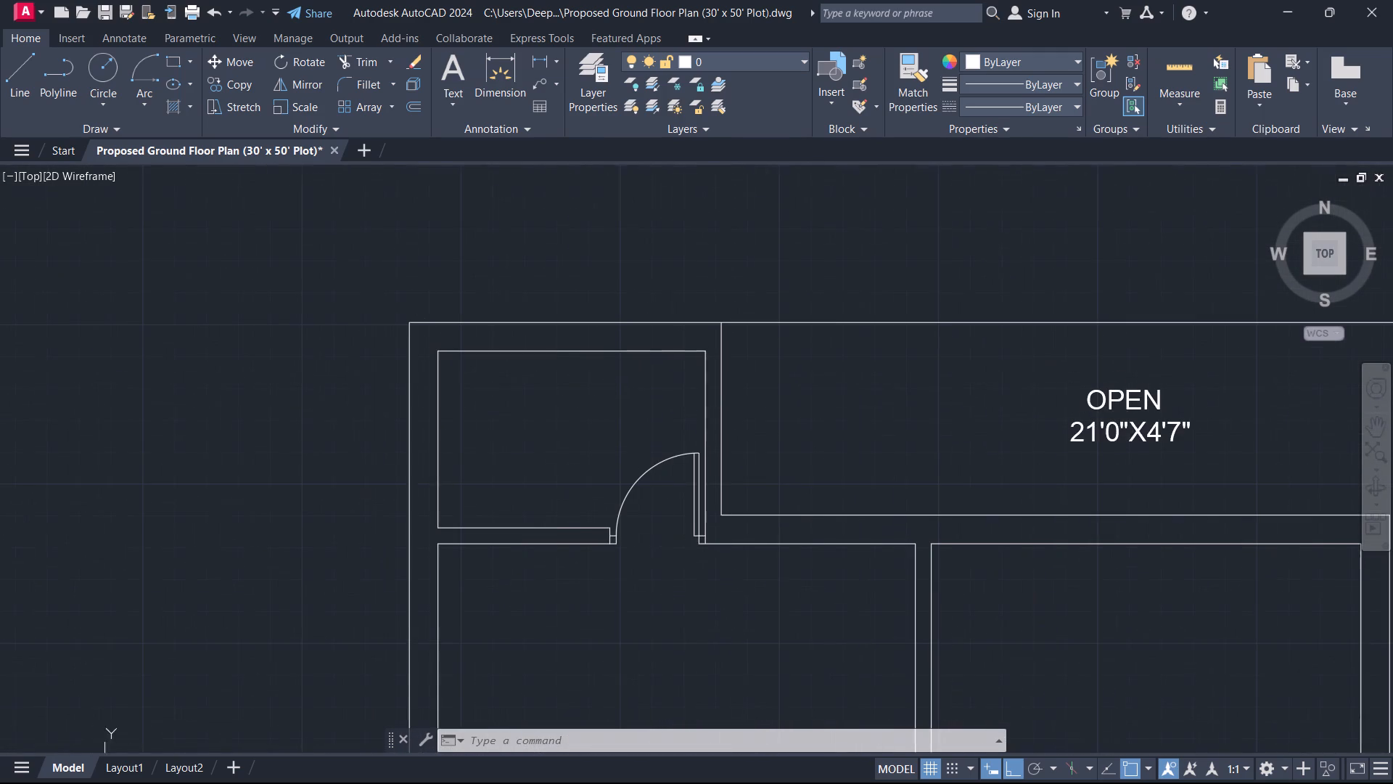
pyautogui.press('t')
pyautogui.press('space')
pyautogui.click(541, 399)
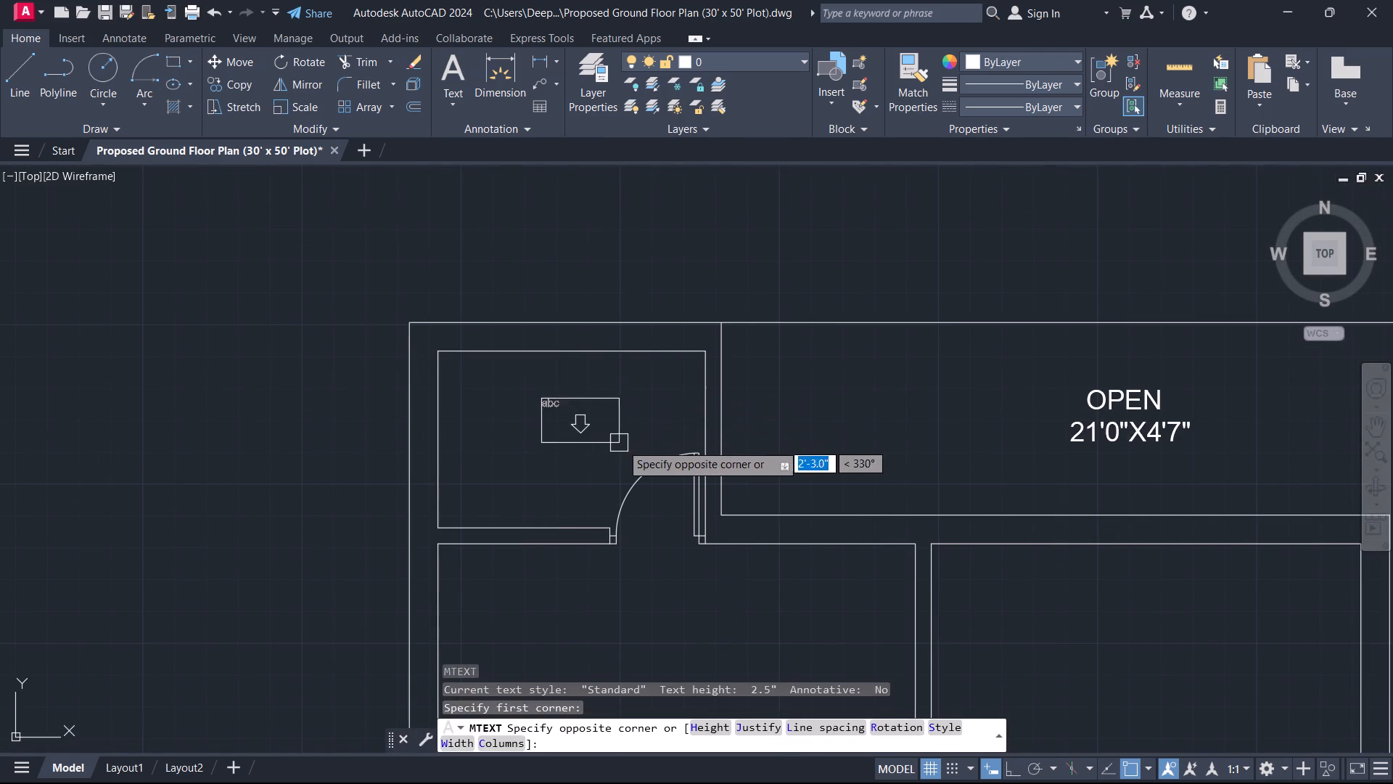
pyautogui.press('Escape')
# Copy the rear OPEN area's label into the unlabelled room with the door beside it.
pyautogui.click(1136, 439)
pyautogui.press('c')
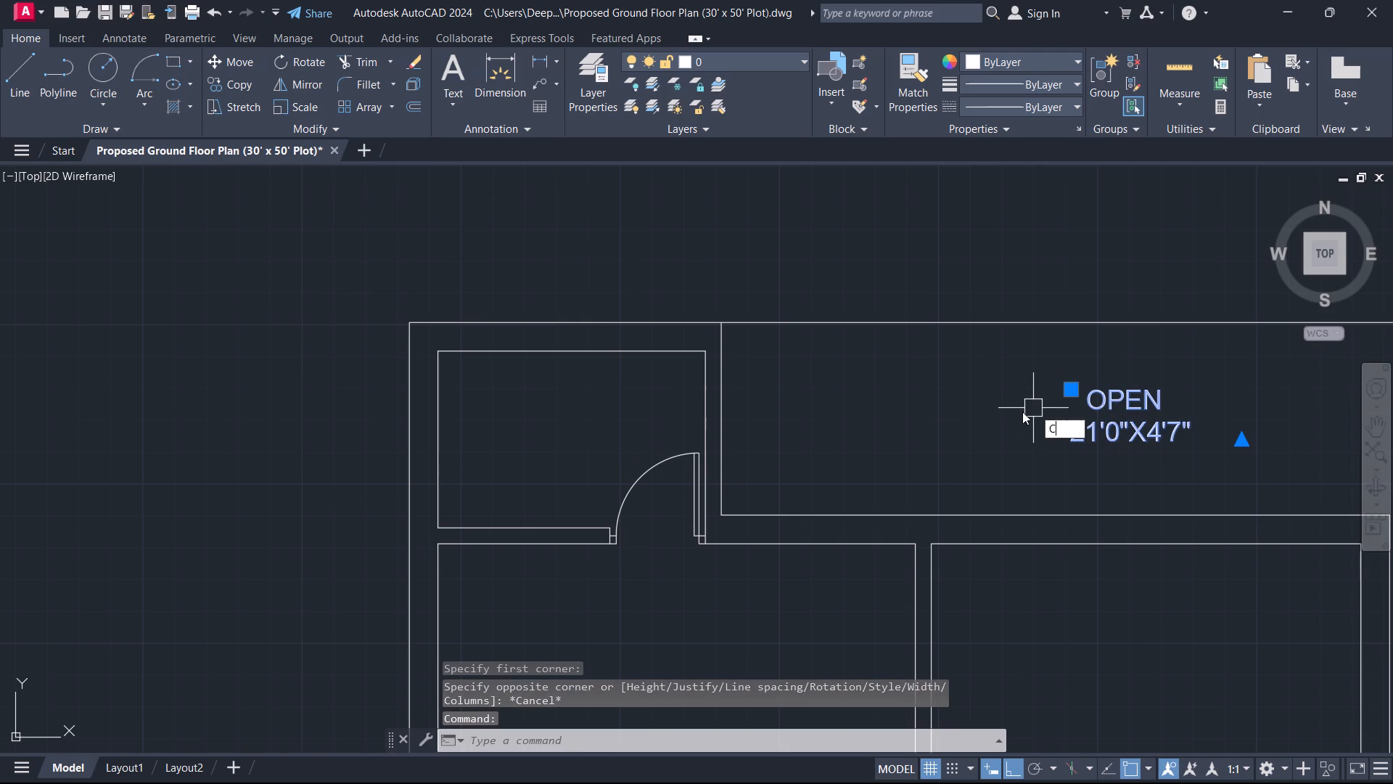
pyautogui.write('O')
pyautogui.press('space')
pyautogui.scroll(1, 1142, 398)
pyautogui.click(1103, 398)
pyautogui.moveTo(524, 420); pyautogui.dragTo(1058, 396, button='middle')
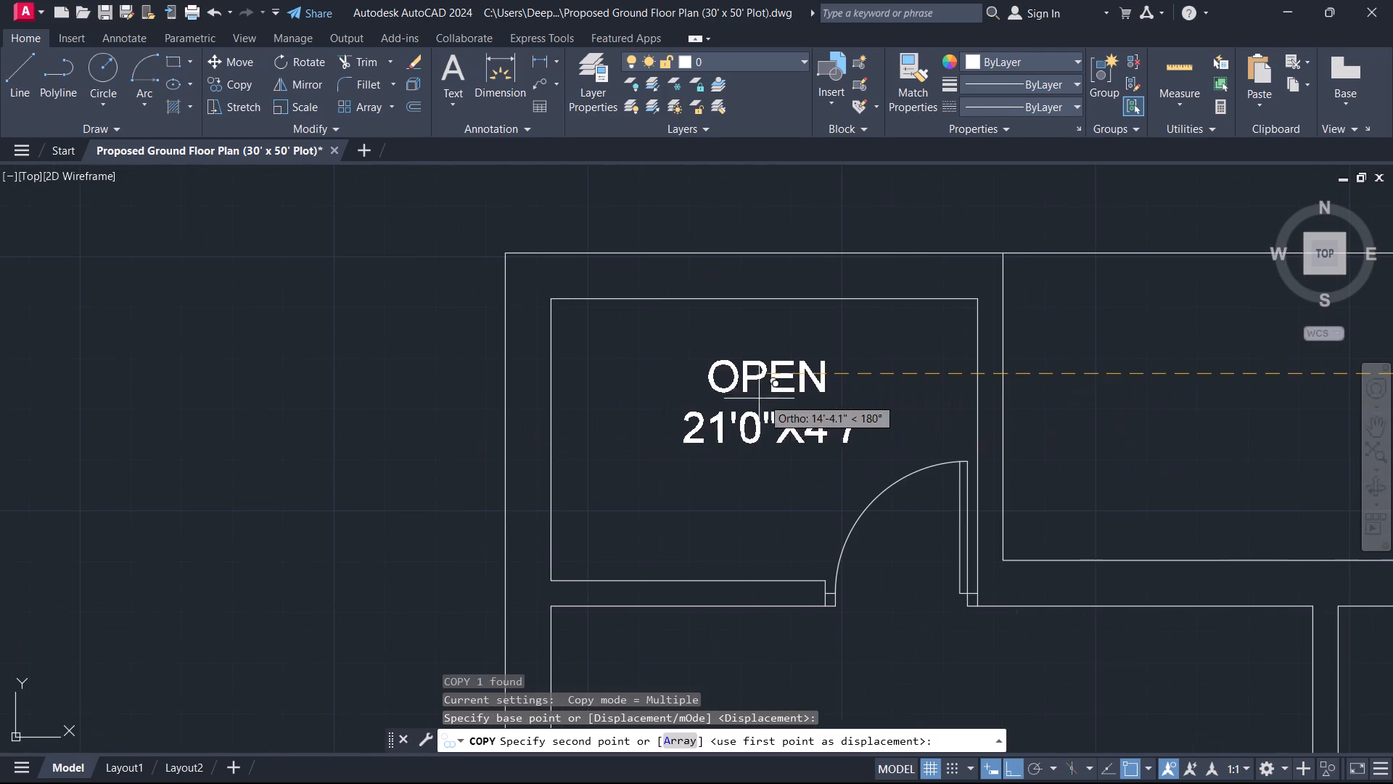
pyautogui.click(761, 407)
pyautogui.press('F1')
pyautogui.click(1201, 114)
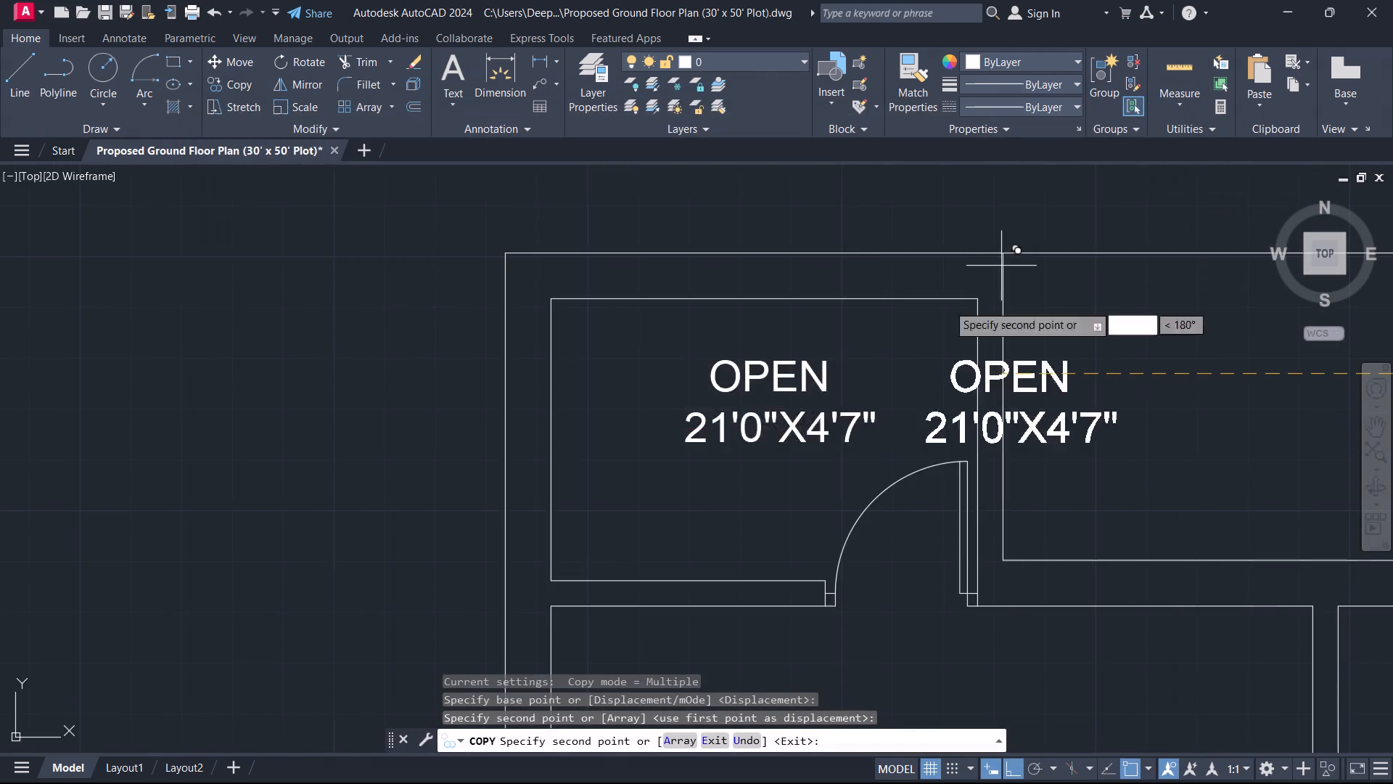
pyautogui.scroll(1, 741, 414)
pyautogui.press('Escape')
# Edit the copied label to read TOILET on the first line and 7'0"X4'7" on the second.
pyautogui.doubleClick(800, 372)
pyautogui.moveTo(907, 377); pyautogui.dragTo(694, 322)
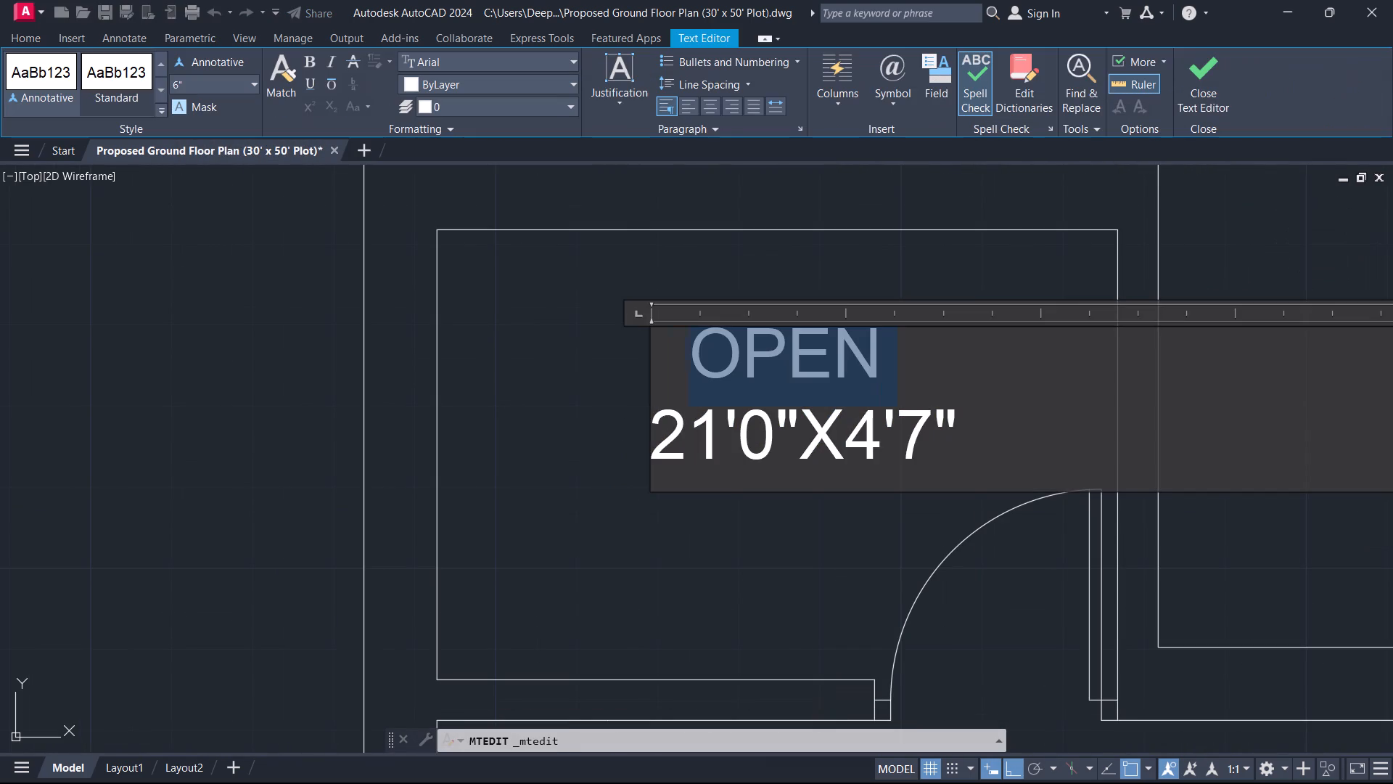
pyautogui.moveTo(694, 322); pyautogui.dragTo(646, 311)
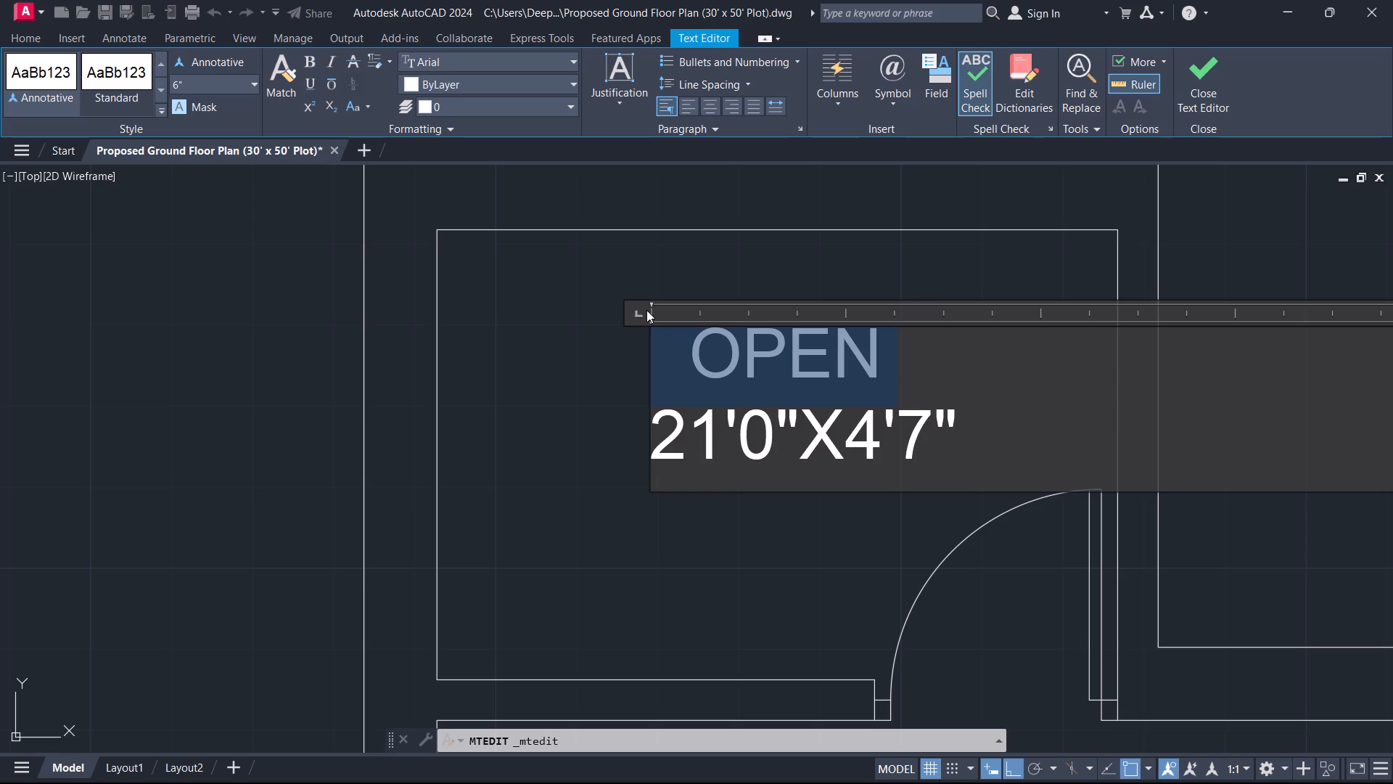
pyautogui.write('TOILE')
pyautogui.press('t')
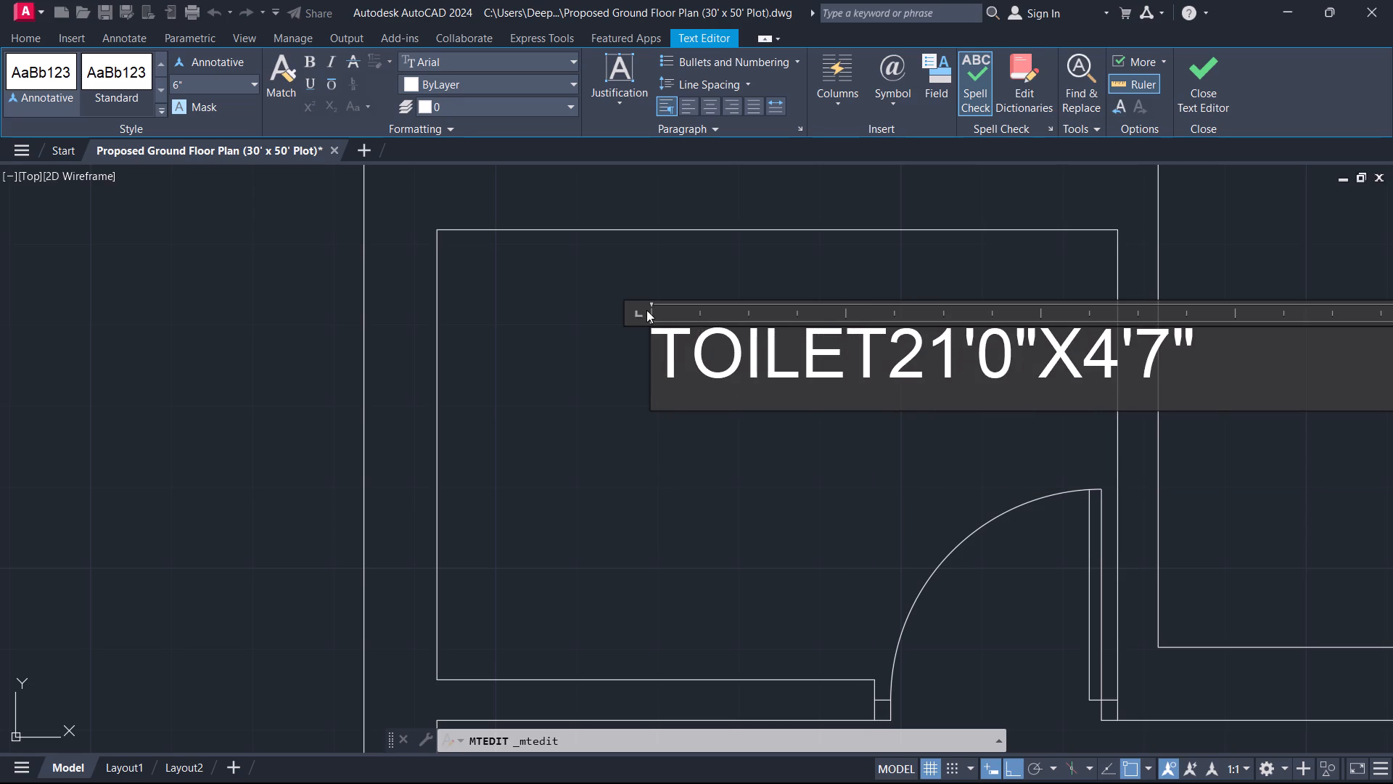
pyautogui.press('Return')
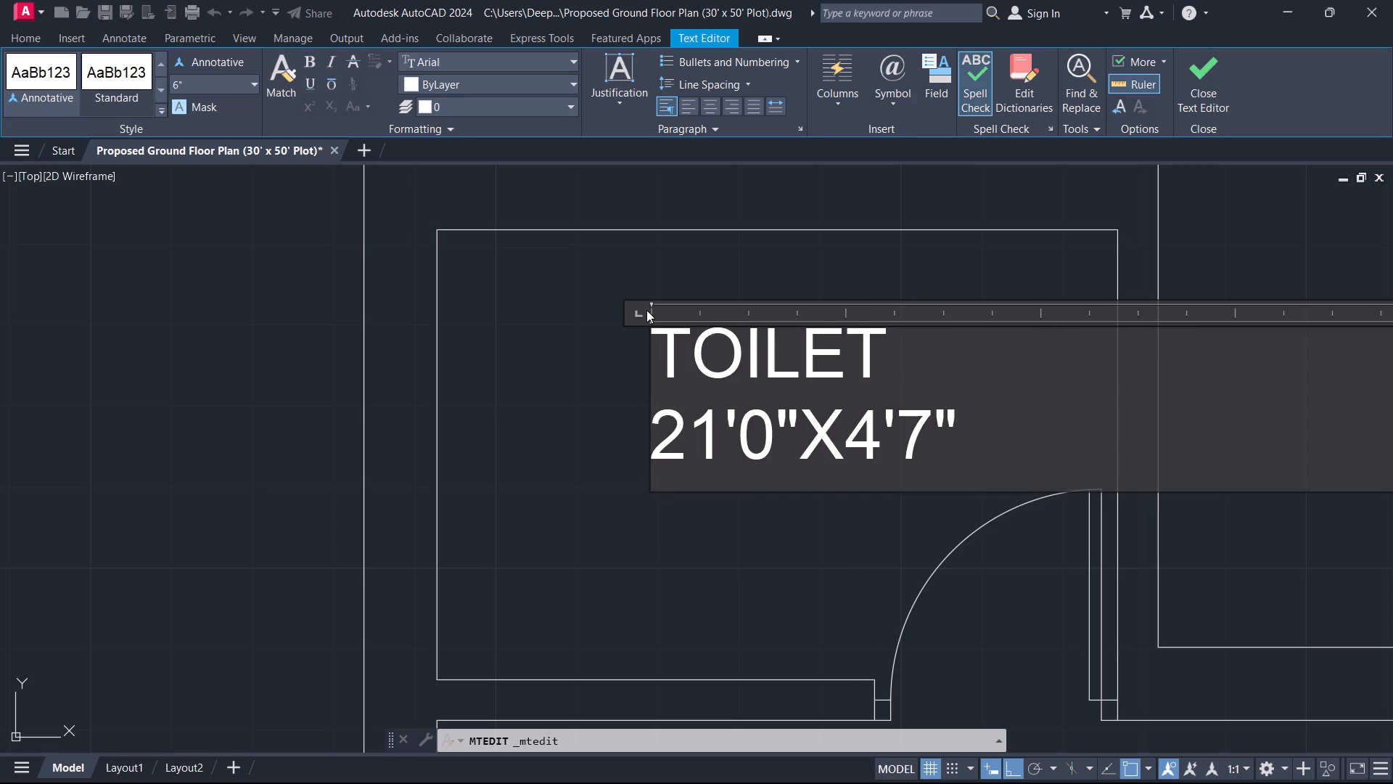
pyautogui.press('Right')
pyautogui.press('Right')
pyautogui.press(']')
pyautogui.press('BackSpace')
pyautogui.press('BackSpace')
pyautogui.press('BackSpace')
pyautogui.press('7')
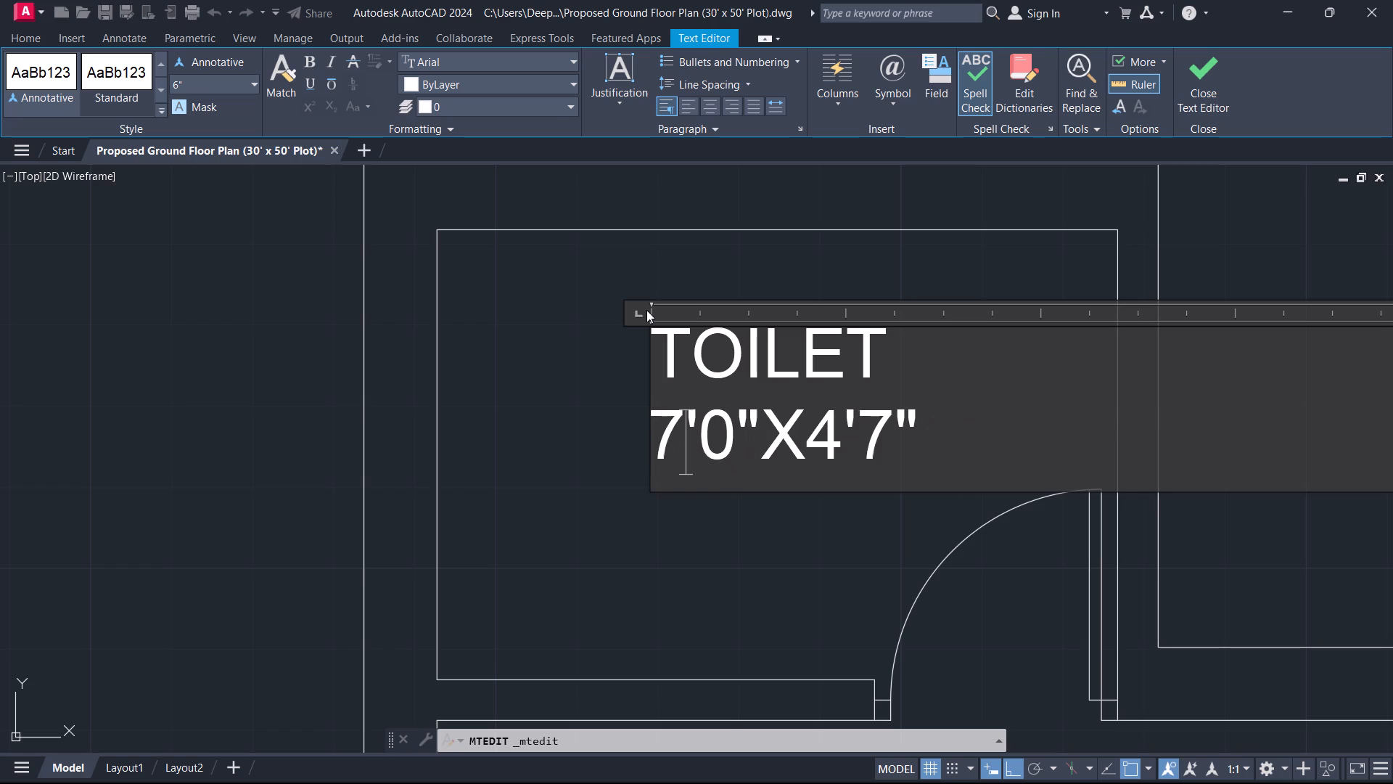
pyautogui.press('Right')
pyautogui.press('Right')
pyautogui.press('Right')
pyautogui.press('Right')
pyautogui.press('Right')
pyautogui.press('Right')
pyautogui.click(1195, 118)
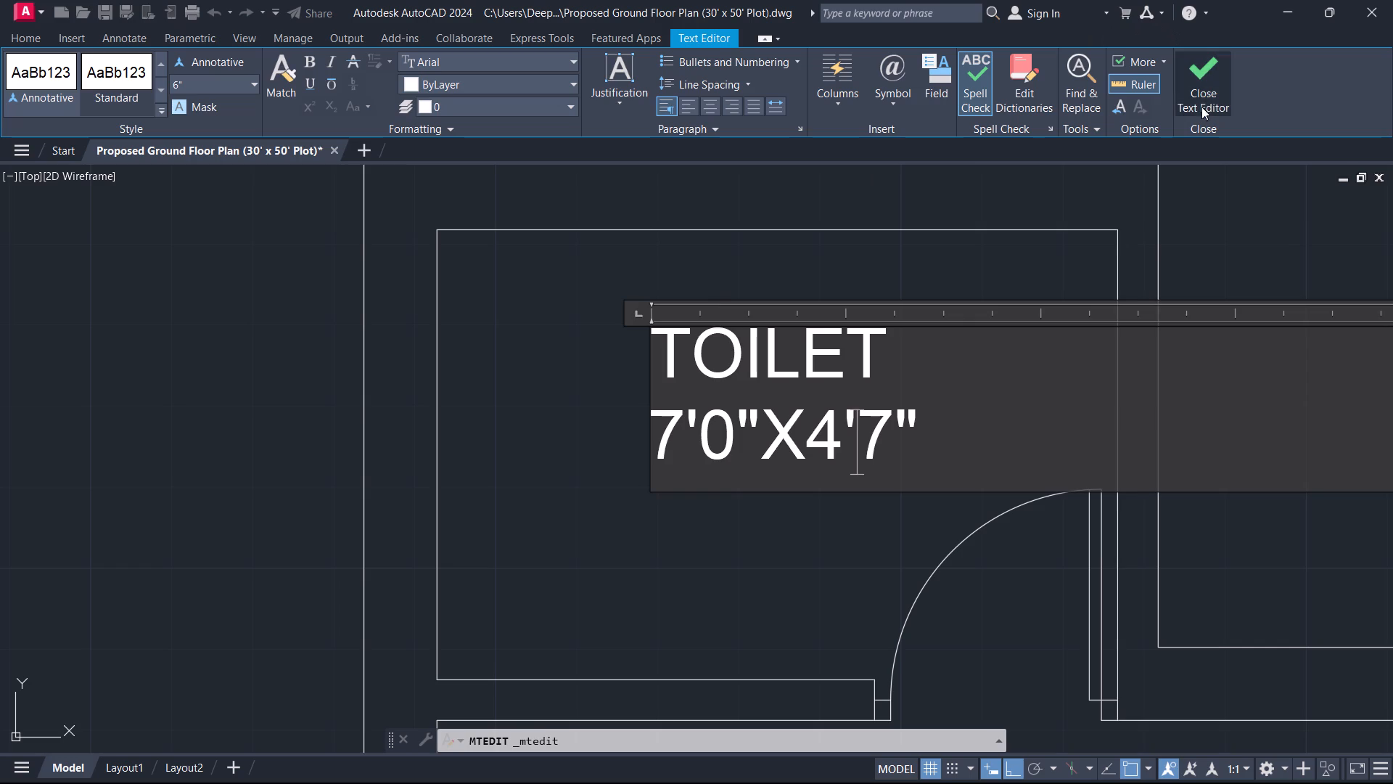
pyautogui.click(1201, 100)
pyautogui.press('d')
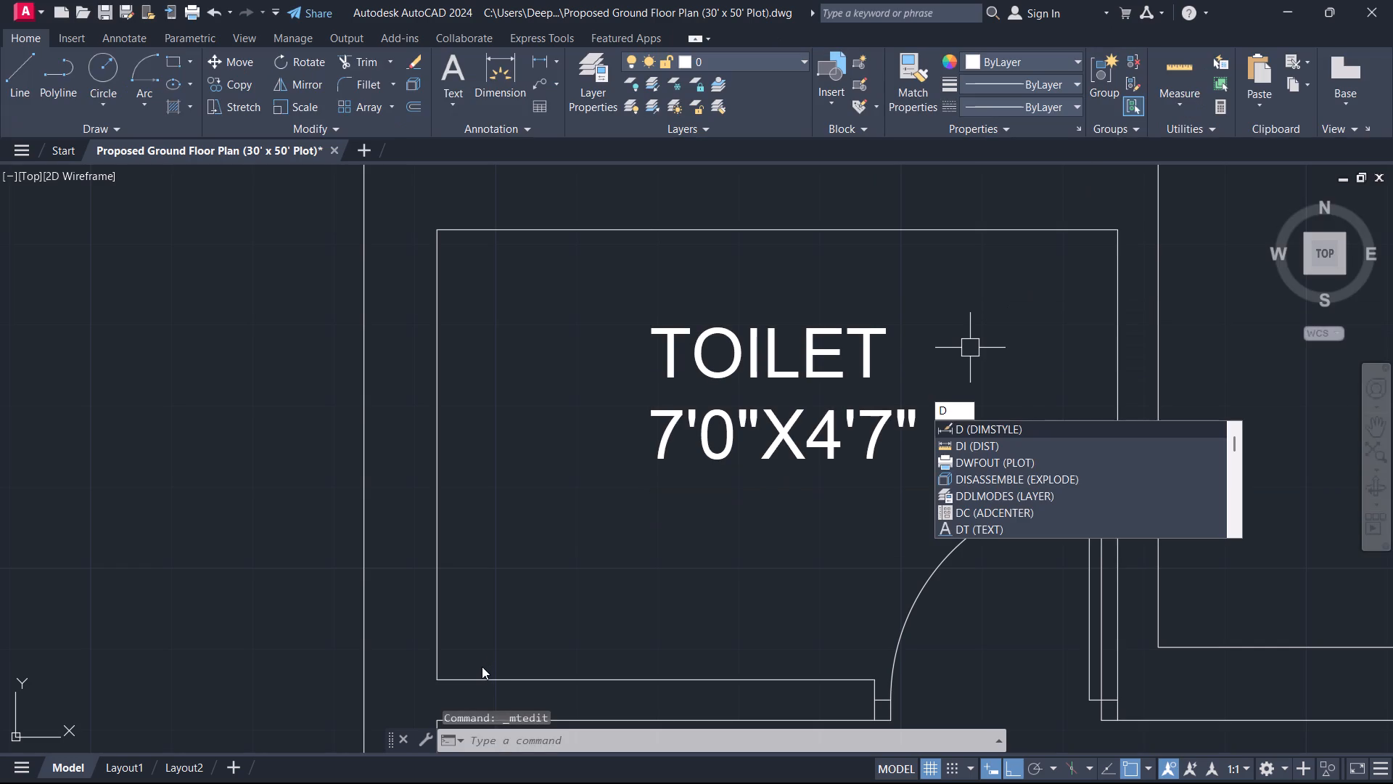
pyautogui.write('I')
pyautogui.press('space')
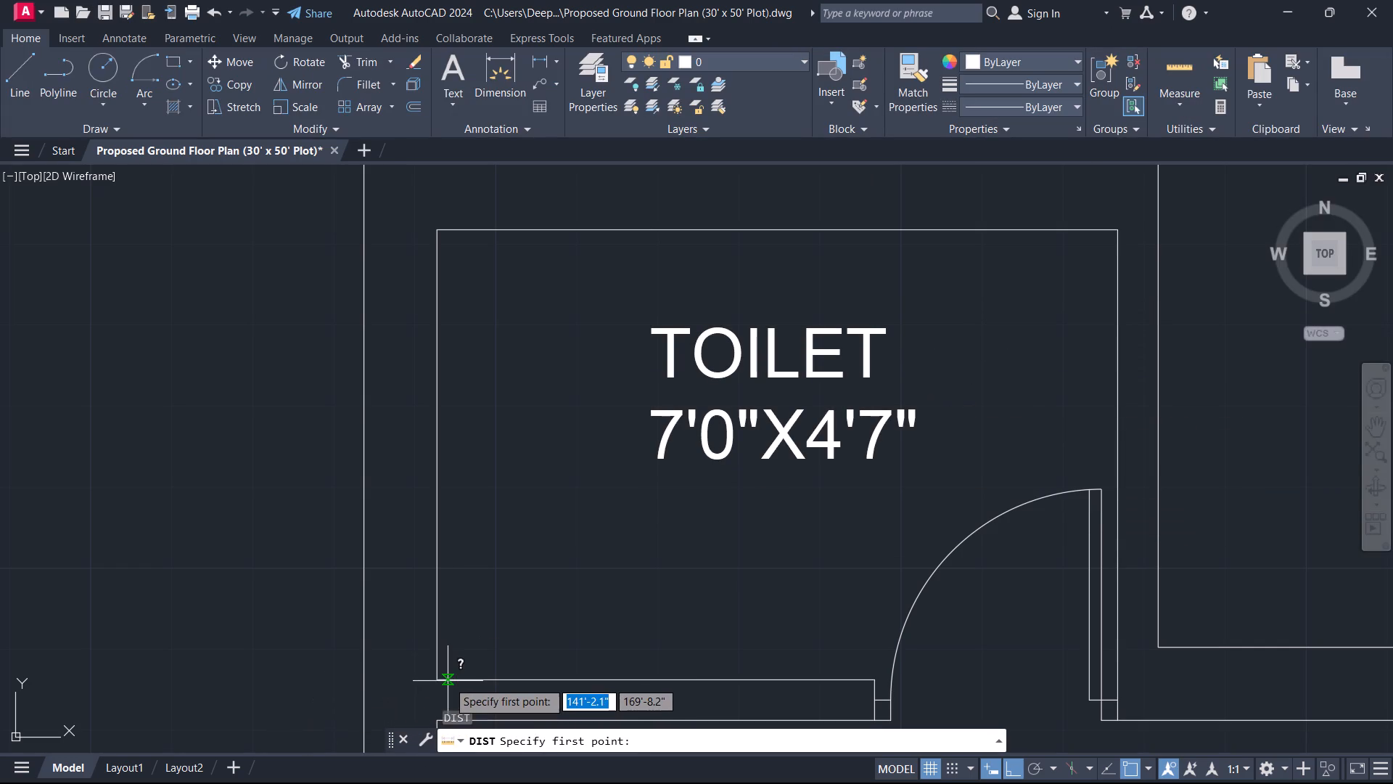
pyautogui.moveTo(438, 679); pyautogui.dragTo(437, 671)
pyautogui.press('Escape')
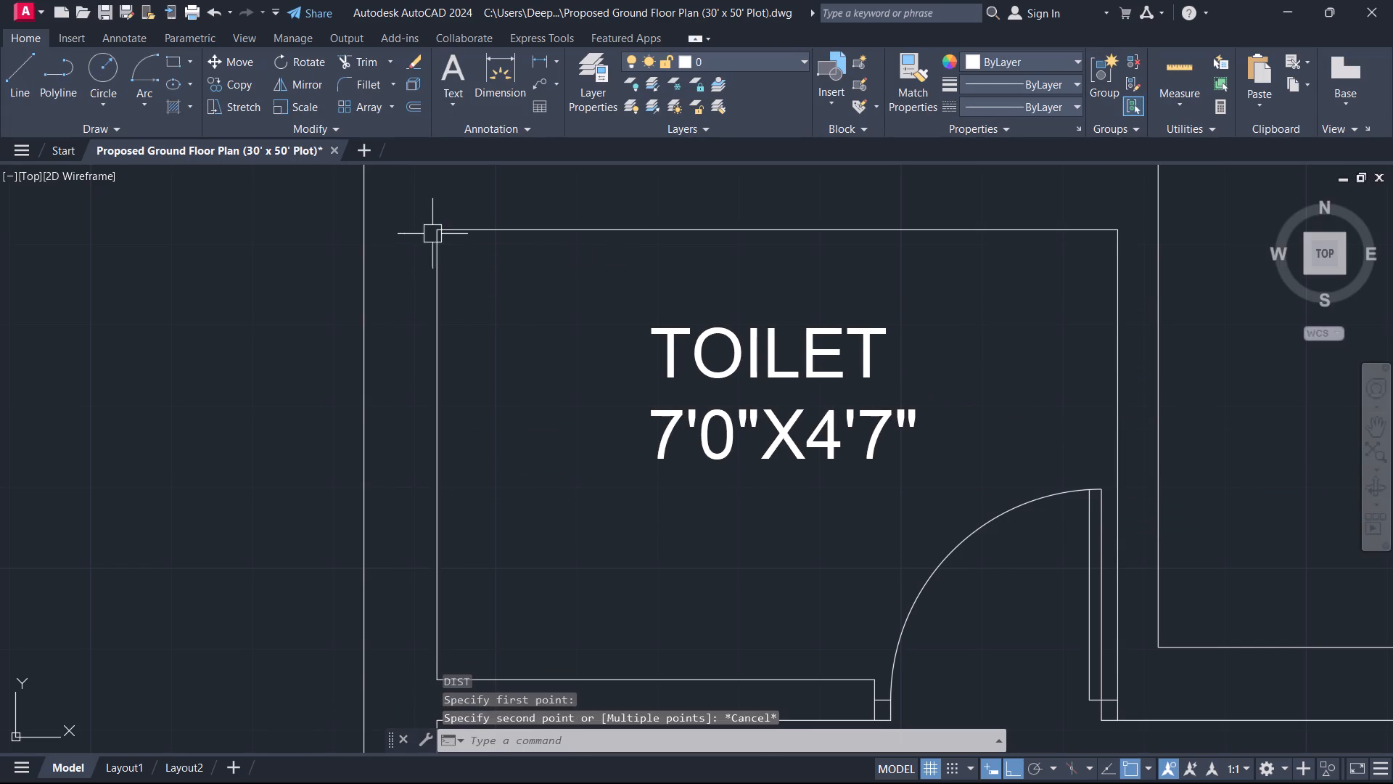
# Examine the plan from the rear toilet and bedrooms through the hall to the kitchen, porch and door openings.
pyautogui.scroll(-3, 859, 421)
pyautogui.moveTo(842, 495); pyautogui.dragTo(617, 331, button='middle')
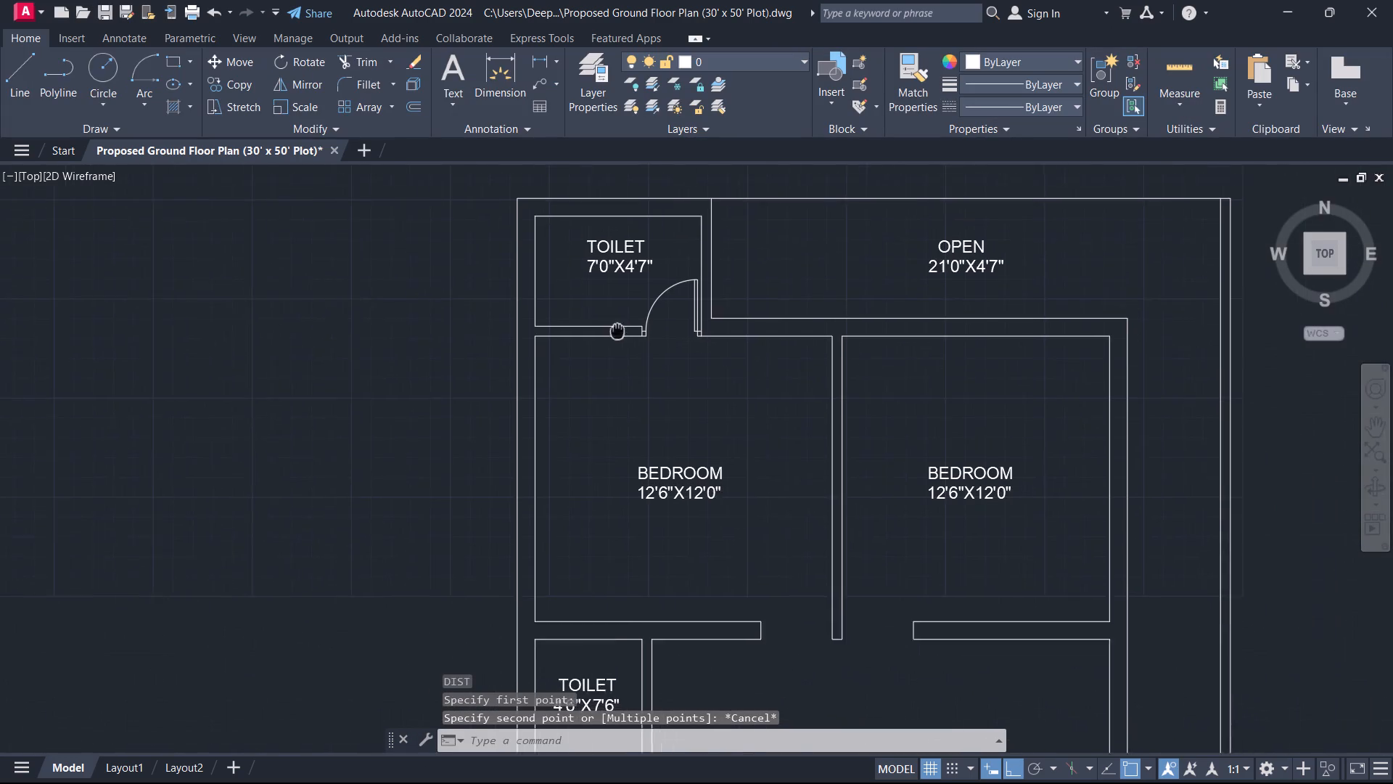
pyautogui.moveTo(617, 331); pyautogui.dragTo(607, 329, button='middle')
pyautogui.moveTo(680, 482); pyautogui.dragTo(658, 351, button='middle')
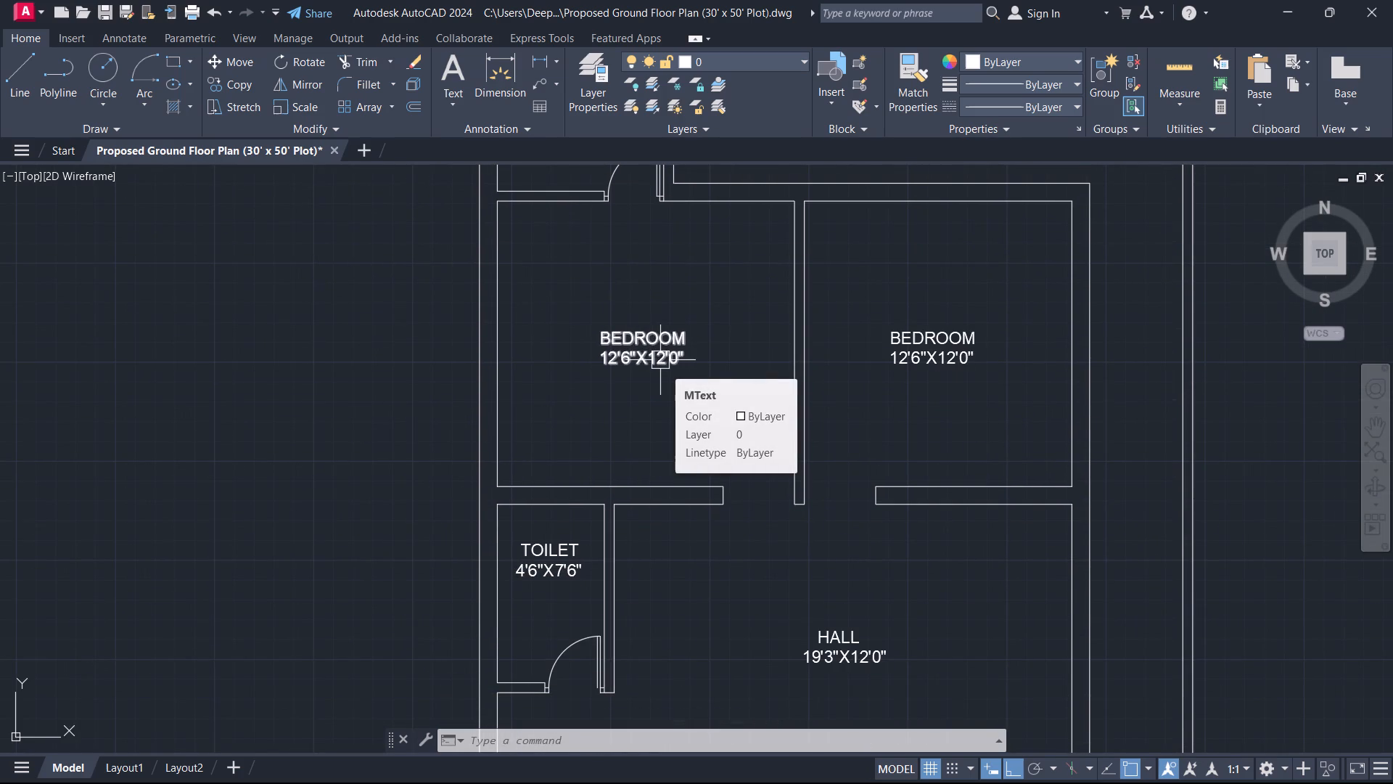
pyautogui.moveTo(780, 491); pyautogui.dragTo(724, 507, button='middle')
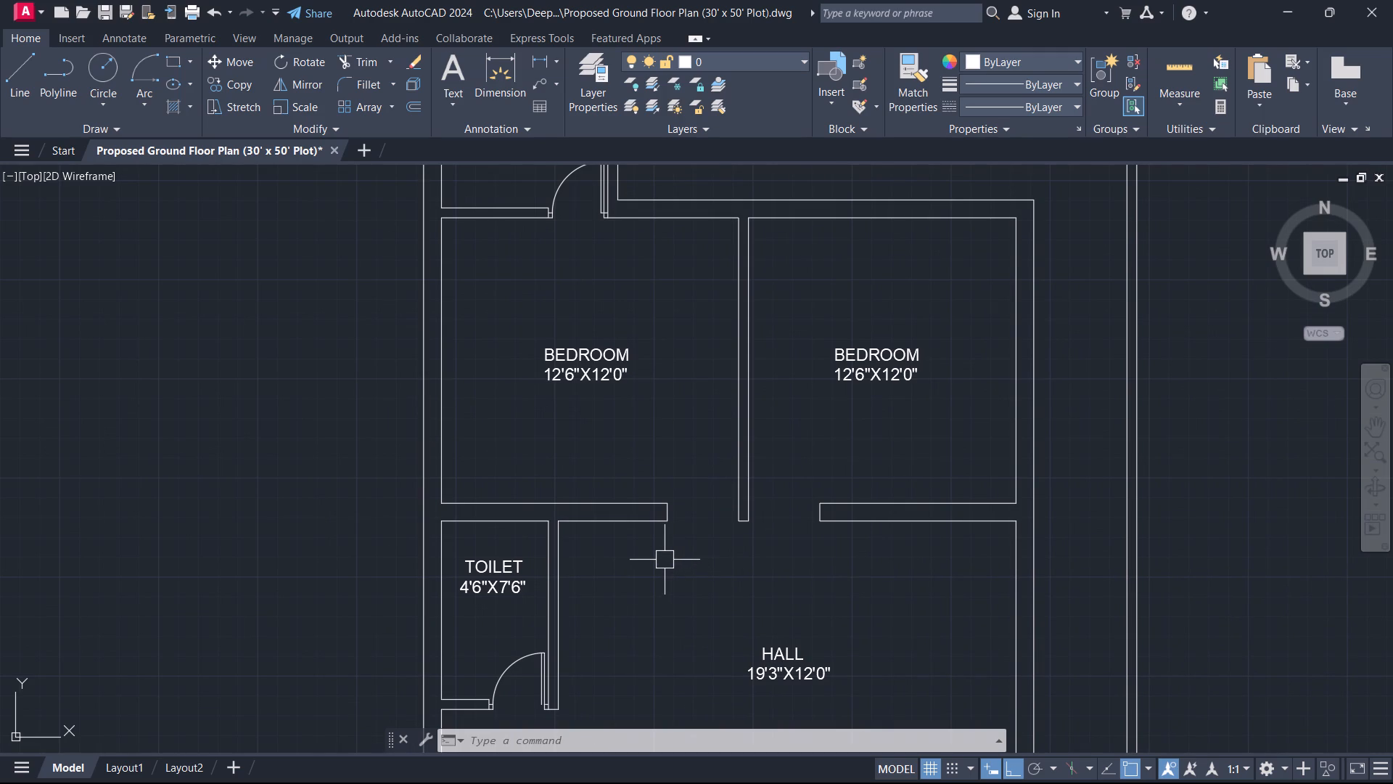
pyautogui.scroll(1, 659, 560)
pyautogui.scroll(-3, 941, 347)
pyautogui.moveTo(942, 346); pyautogui.dragTo(792, 347, button='middle')
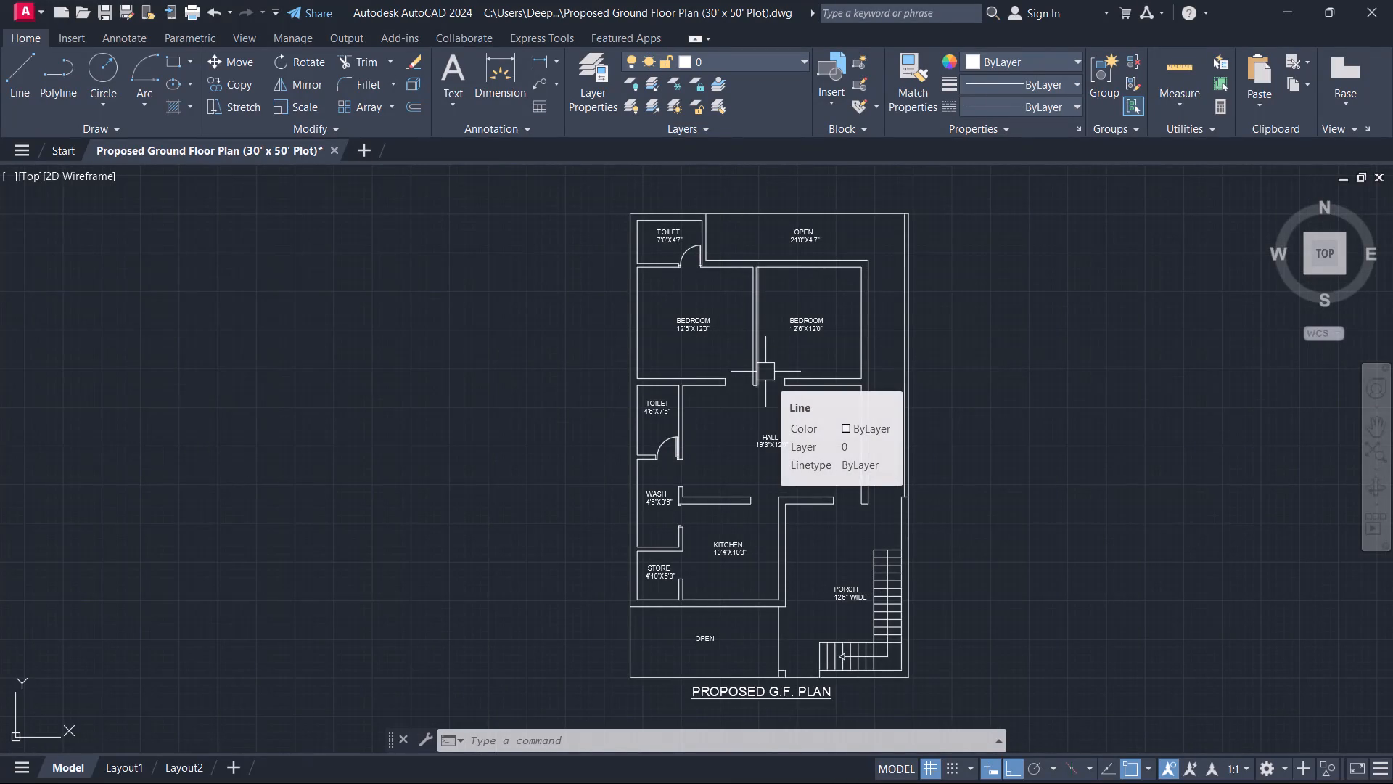
pyautogui.moveTo(712, 452); pyautogui.dragTo(741, 178, button='middle')
pyautogui.scroll(1, 712, 452)
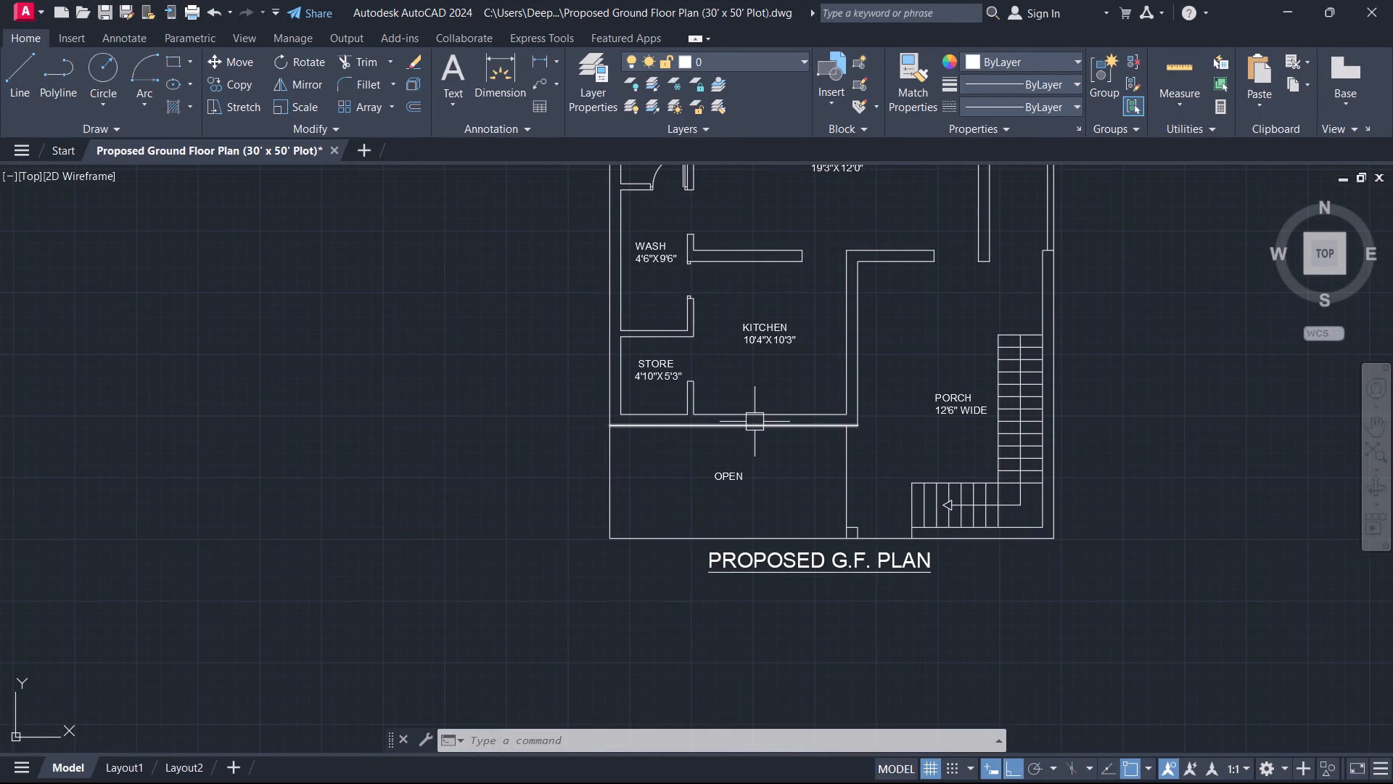
pyautogui.moveTo(863, 346); pyautogui.dragTo(655, 506, button='middle')
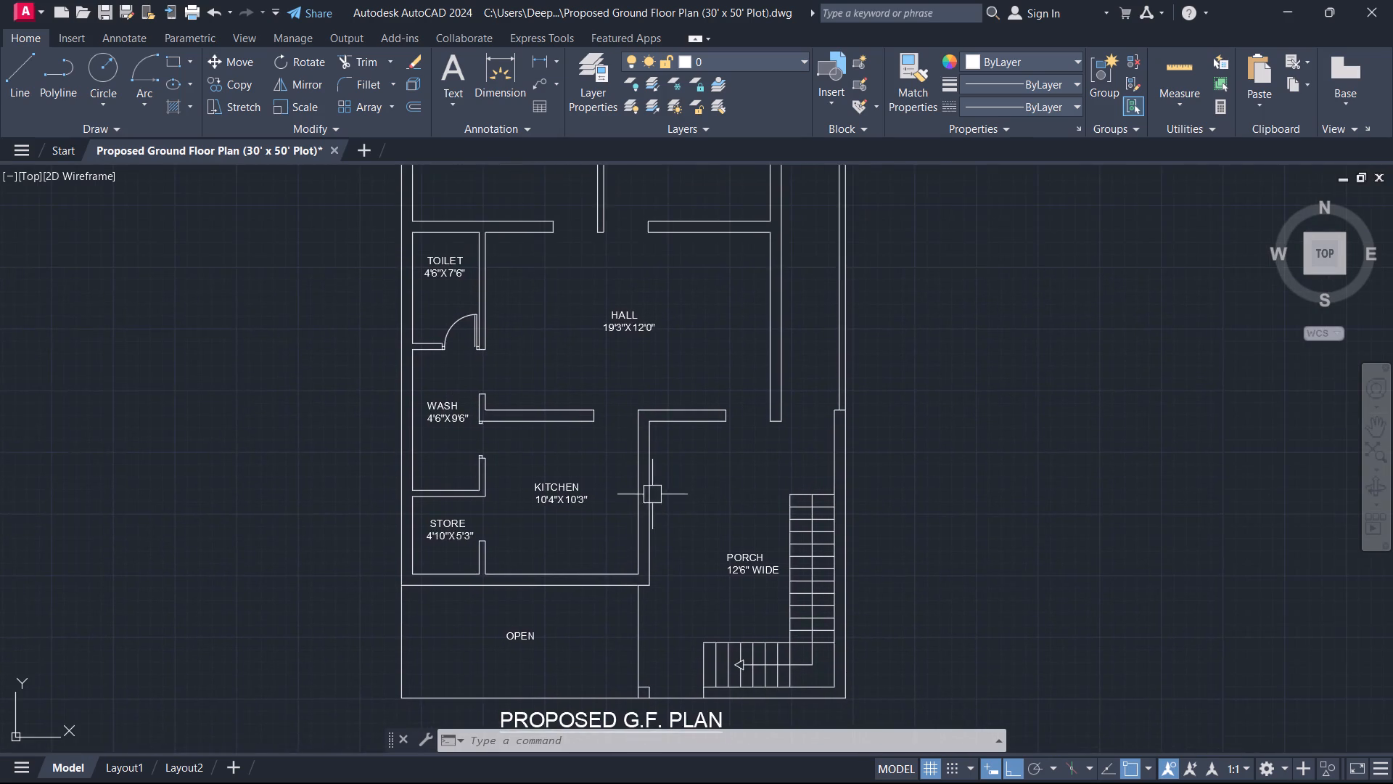
# Draw a 2" by 4.5" door jamb from the midpoint of the kitchen-side wall end at the opening between HALL and PORCH.
pyautogui.scroll(1, 700, 444)
pyautogui.scroll(1, 751, 407)
pyautogui.write('L')
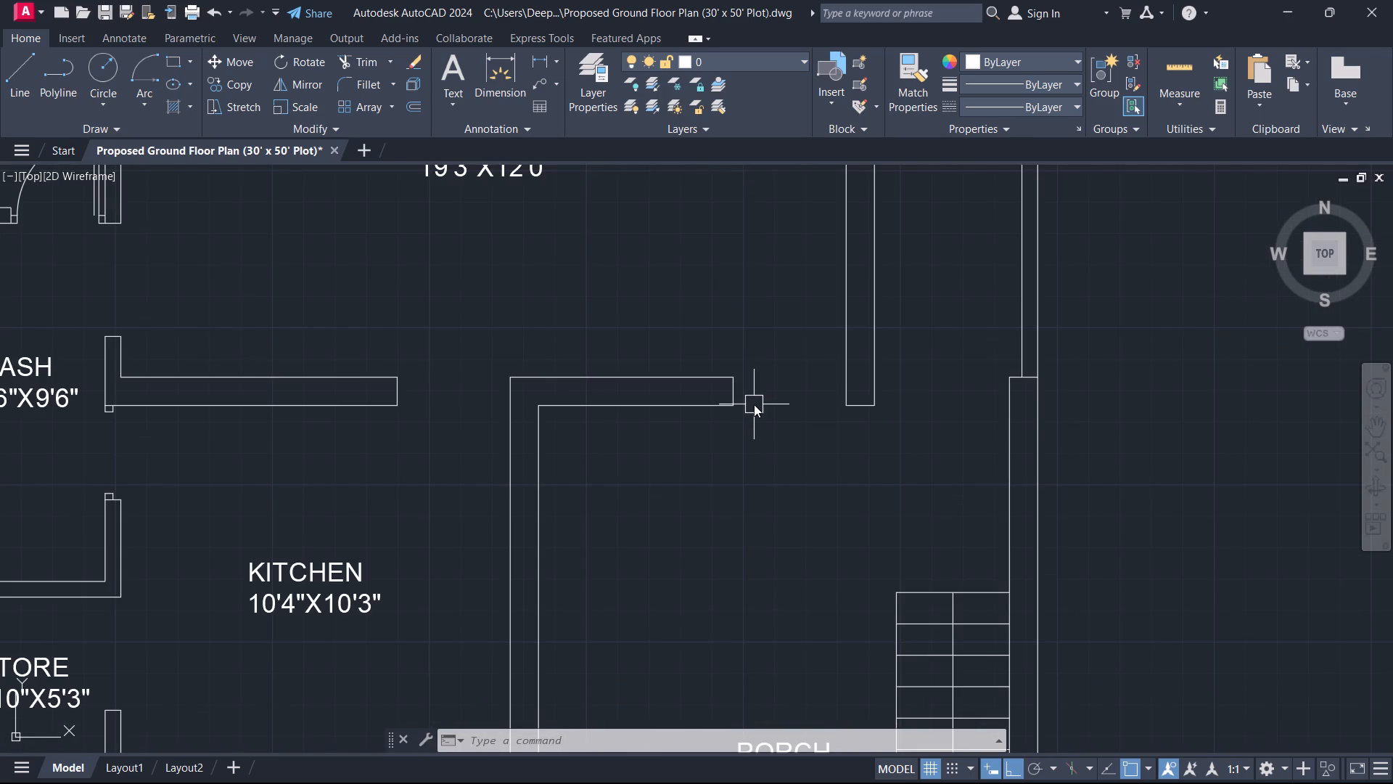
pyautogui.press('space')
pyautogui.scroll(2, 754, 404)
pyautogui.scroll(-2, 708, 383)
pyautogui.scroll(1, 708, 384)
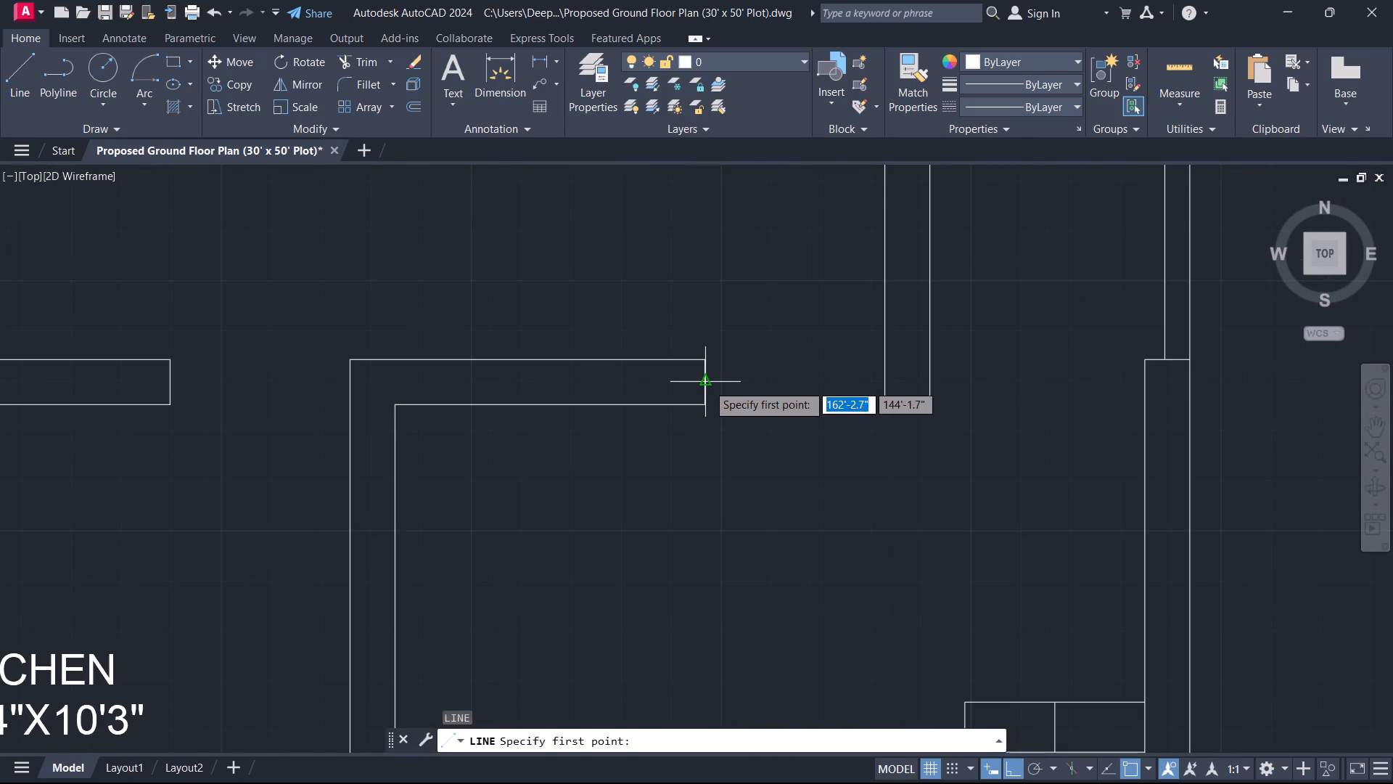
pyautogui.click(707, 384)
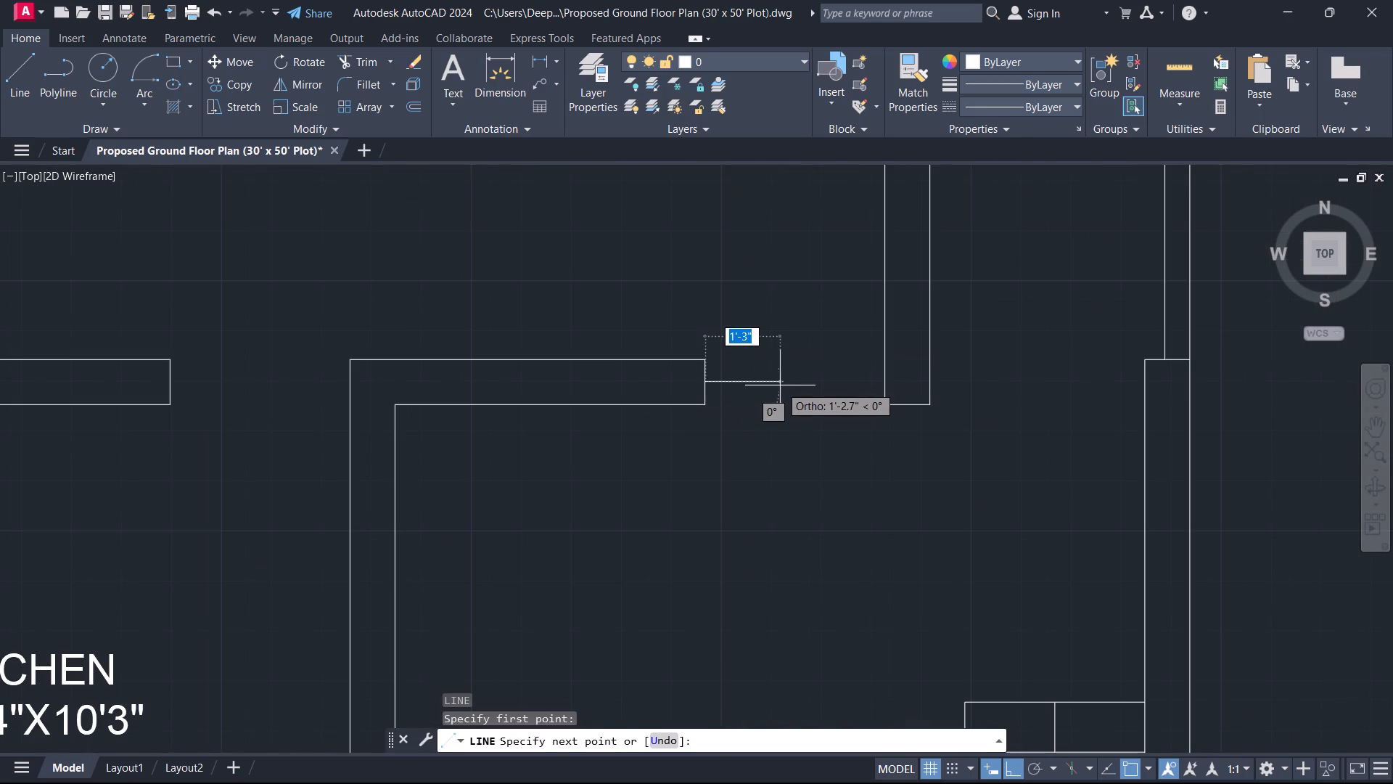
pyautogui.press('2')
pyautogui.press('Return')
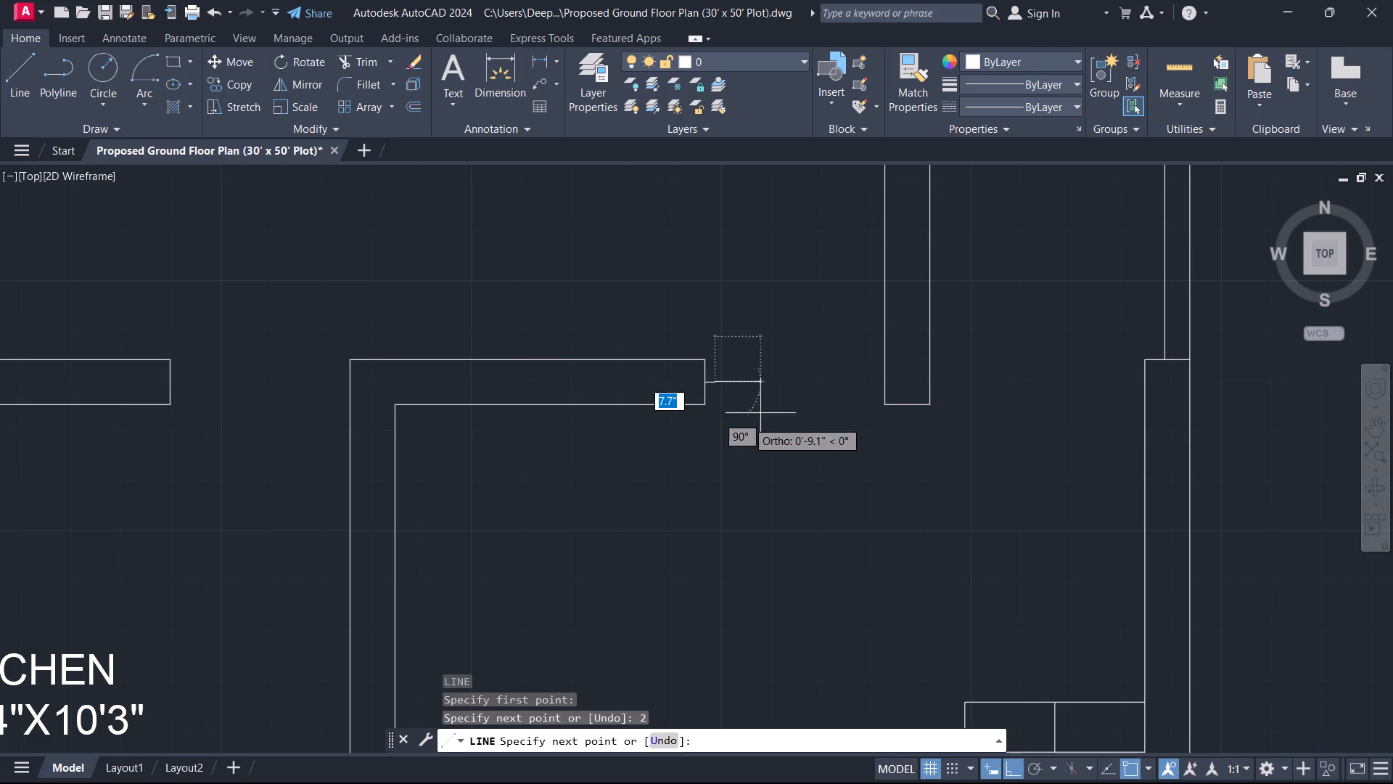
pyautogui.write('4.5')
pyautogui.press('Return')
pyautogui.scroll(3, 734, 438)
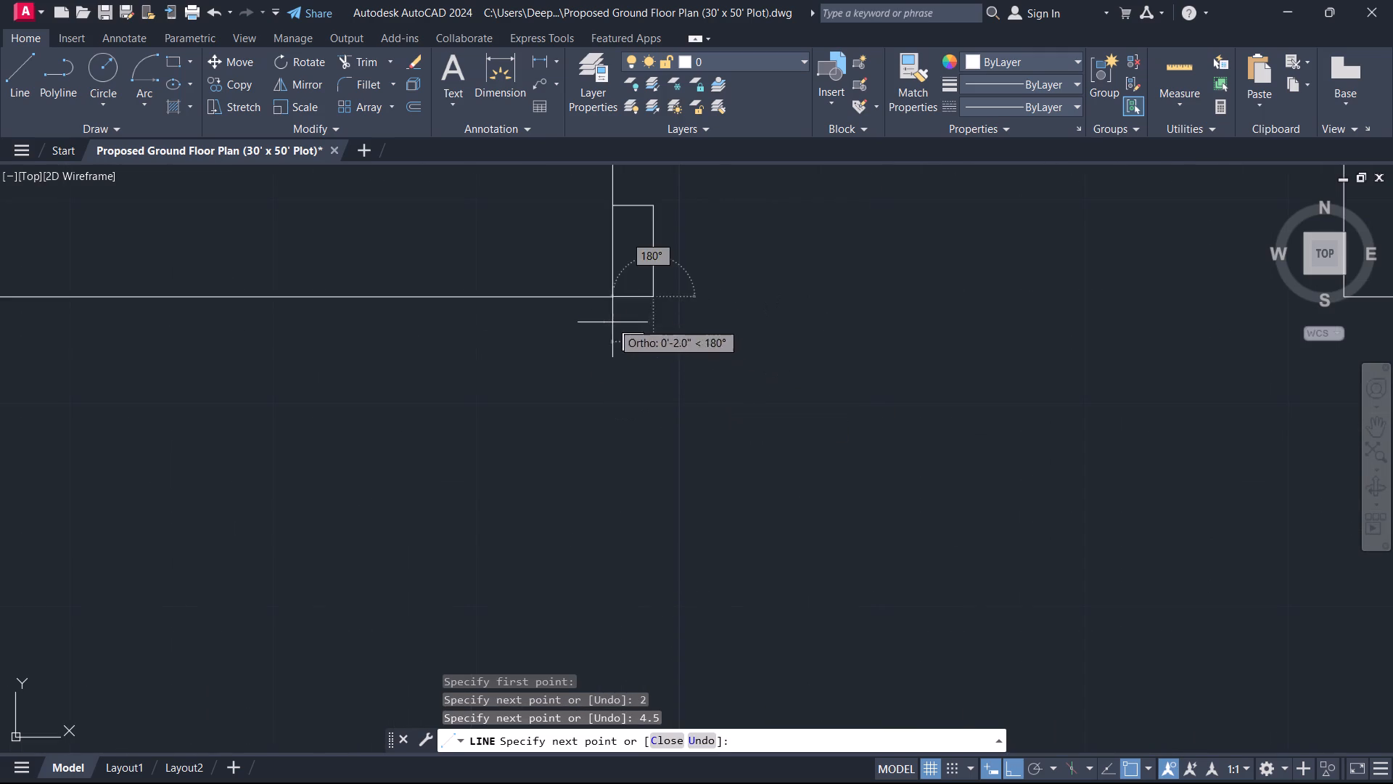
pyautogui.click(609, 289)
pyautogui.press('Escape')
# Copy the door jamb from its wall-face midpoint to the matching point on the opposite wall of the HALL–PORCH opening.
pyautogui.scroll(-1, 647, 314)
pyautogui.moveTo(647, 314); pyautogui.dragTo(649, 385, button='middle')
pyautogui.moveTo(669, 417); pyautogui.dragTo(658, 382)
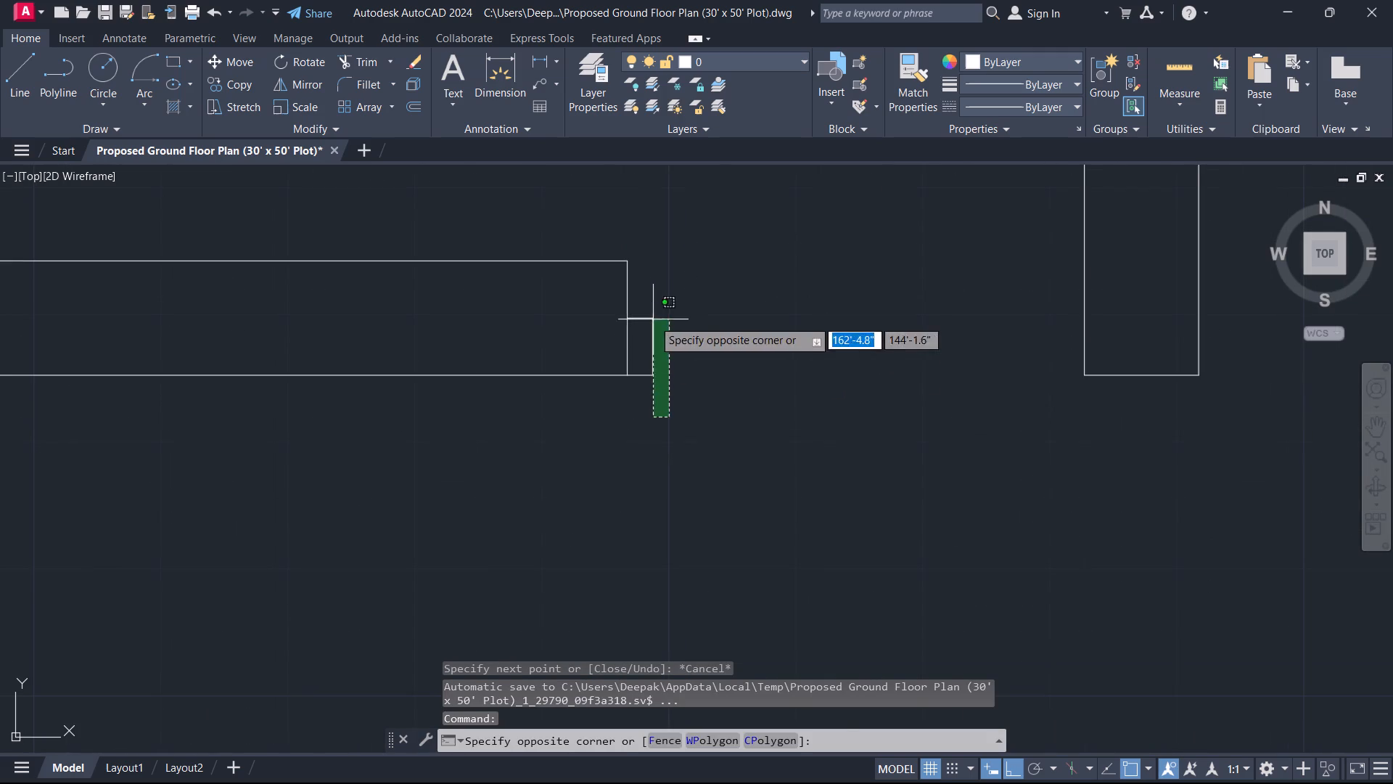
pyautogui.click(643, 283)
pyautogui.write('CO')
pyautogui.press('space')
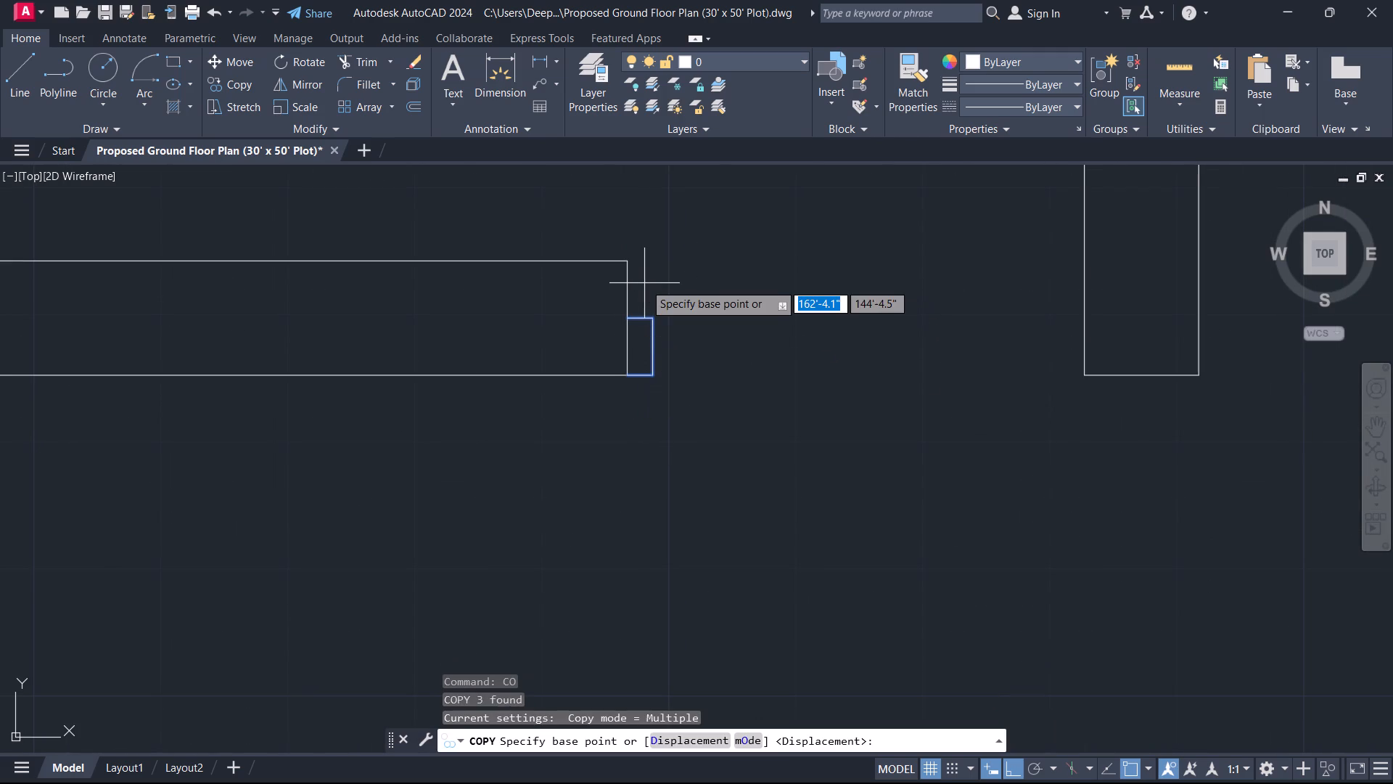
pyautogui.click(629, 317)
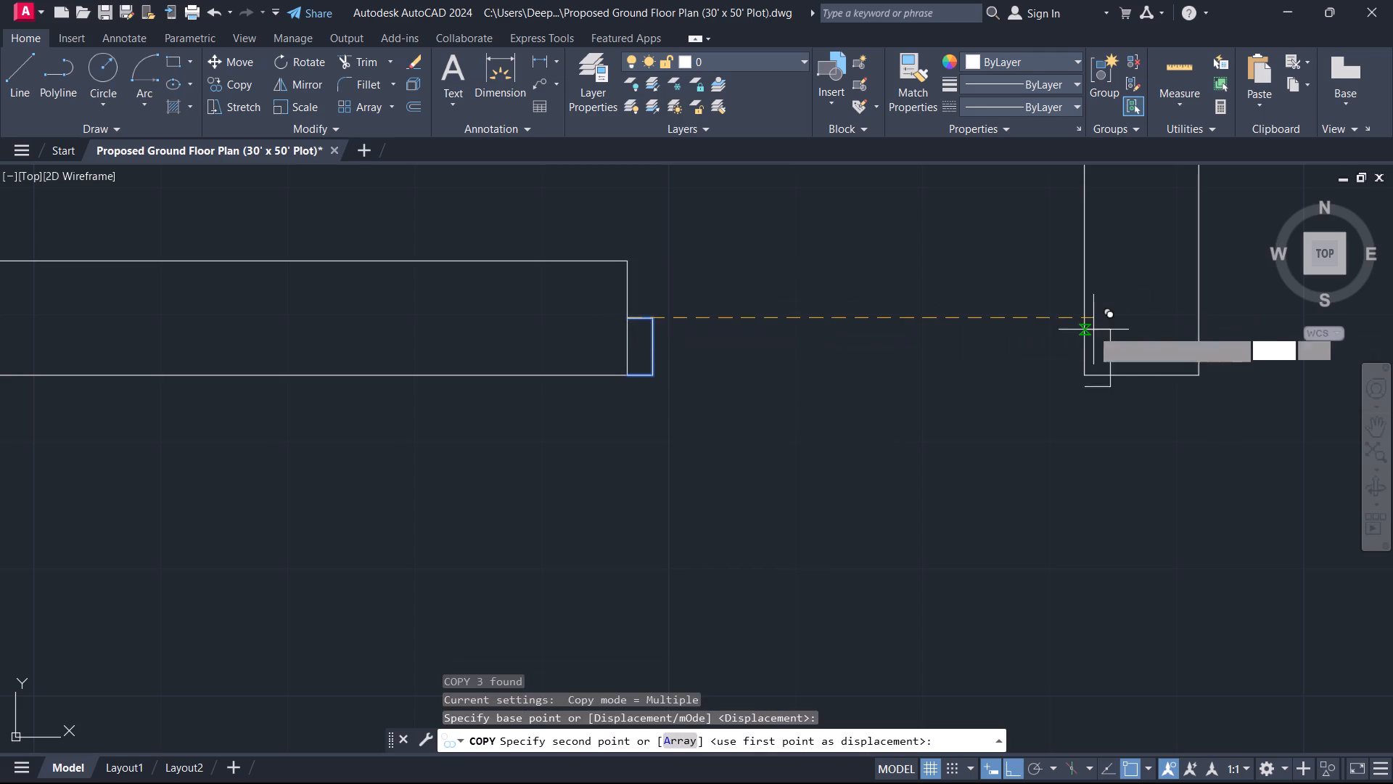
pyautogui.click(1085, 320)
pyautogui.press('Escape')
# Mirror the copied jamb about the wall face into the HALL–PORCH opening, erasing the source lines.
pyautogui.click(1067, 309)
pyautogui.click(1146, 441)
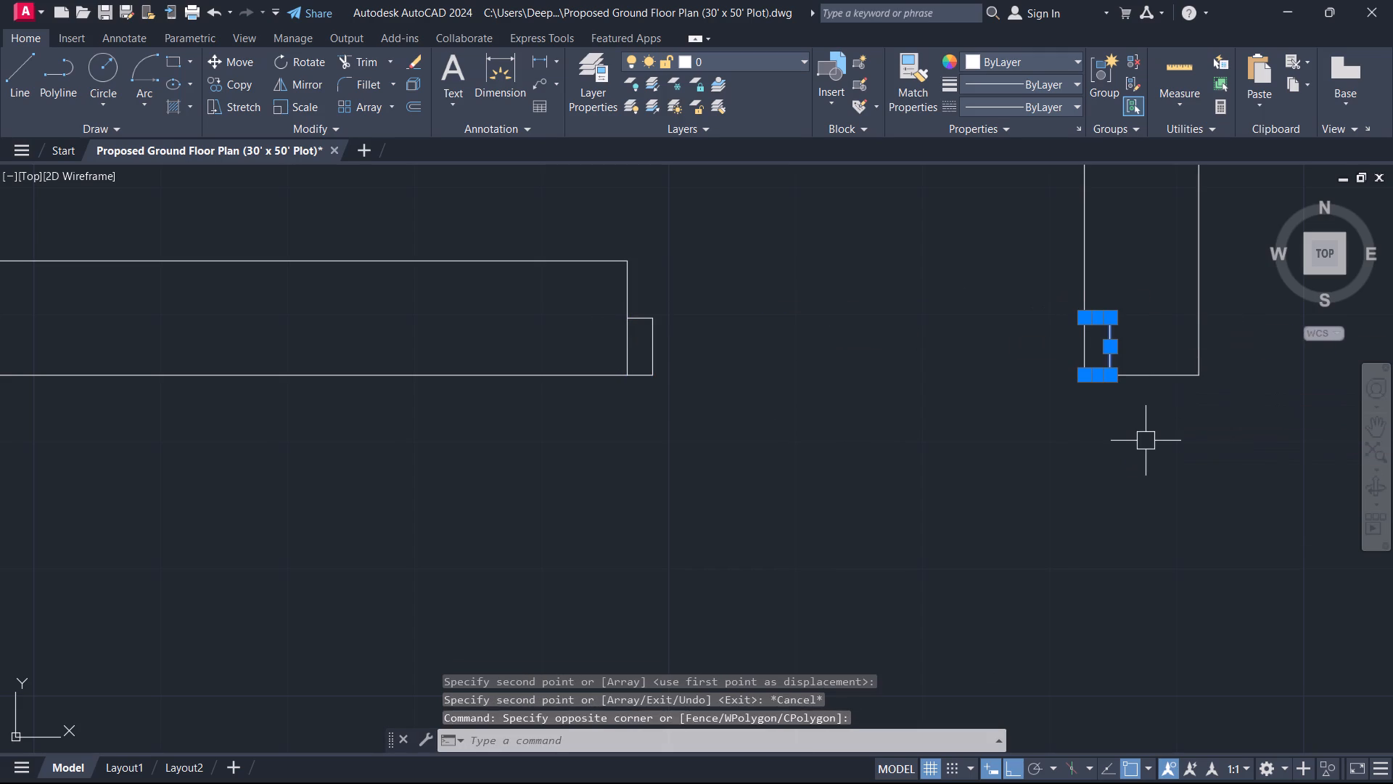
pyautogui.write('MI')
pyautogui.press('space')
pyautogui.scroll(1, 1127, 431)
pyautogui.scroll(1, 1069, 296)
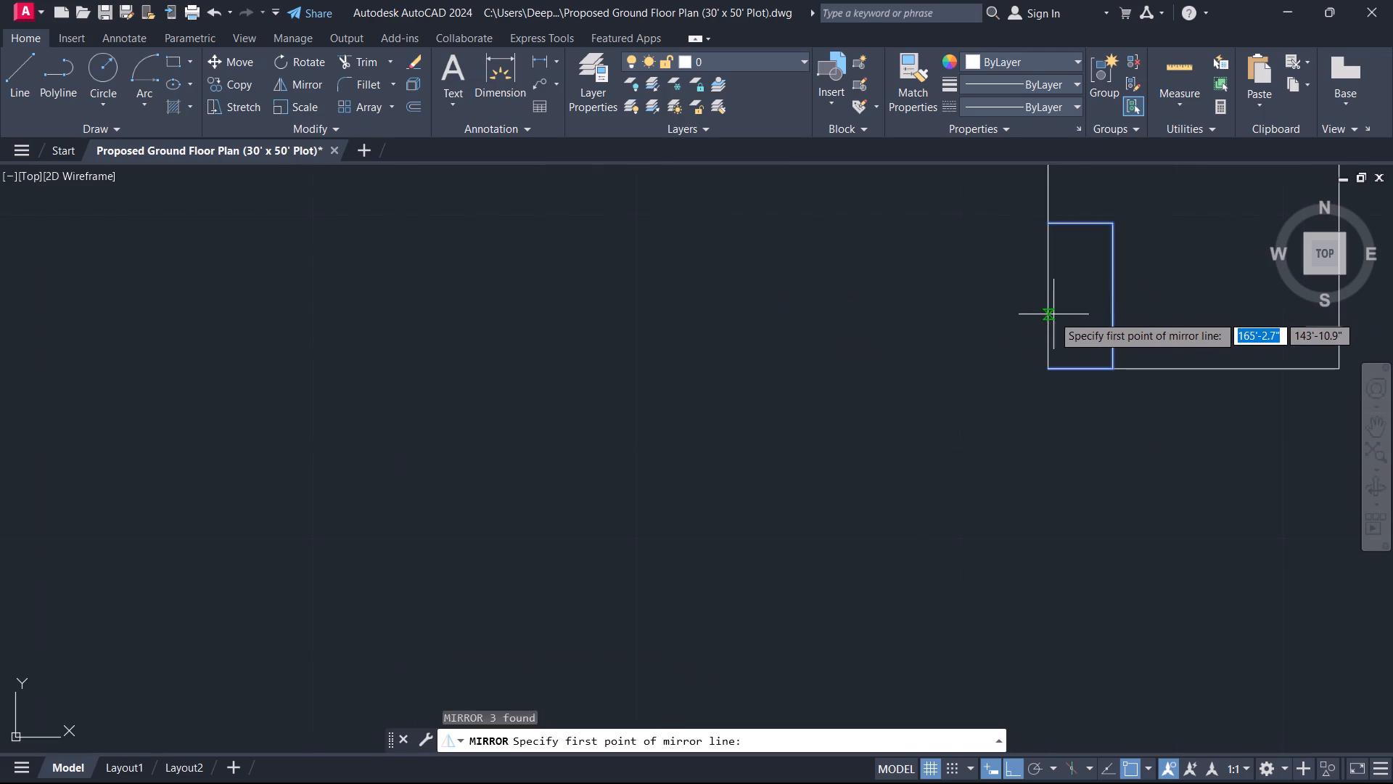
pyautogui.click(1051, 317)
pyautogui.click(1053, 262)
pyautogui.moveTo(1078, 311); pyautogui.dragTo(1053, 262)
pyautogui.press('Escape')
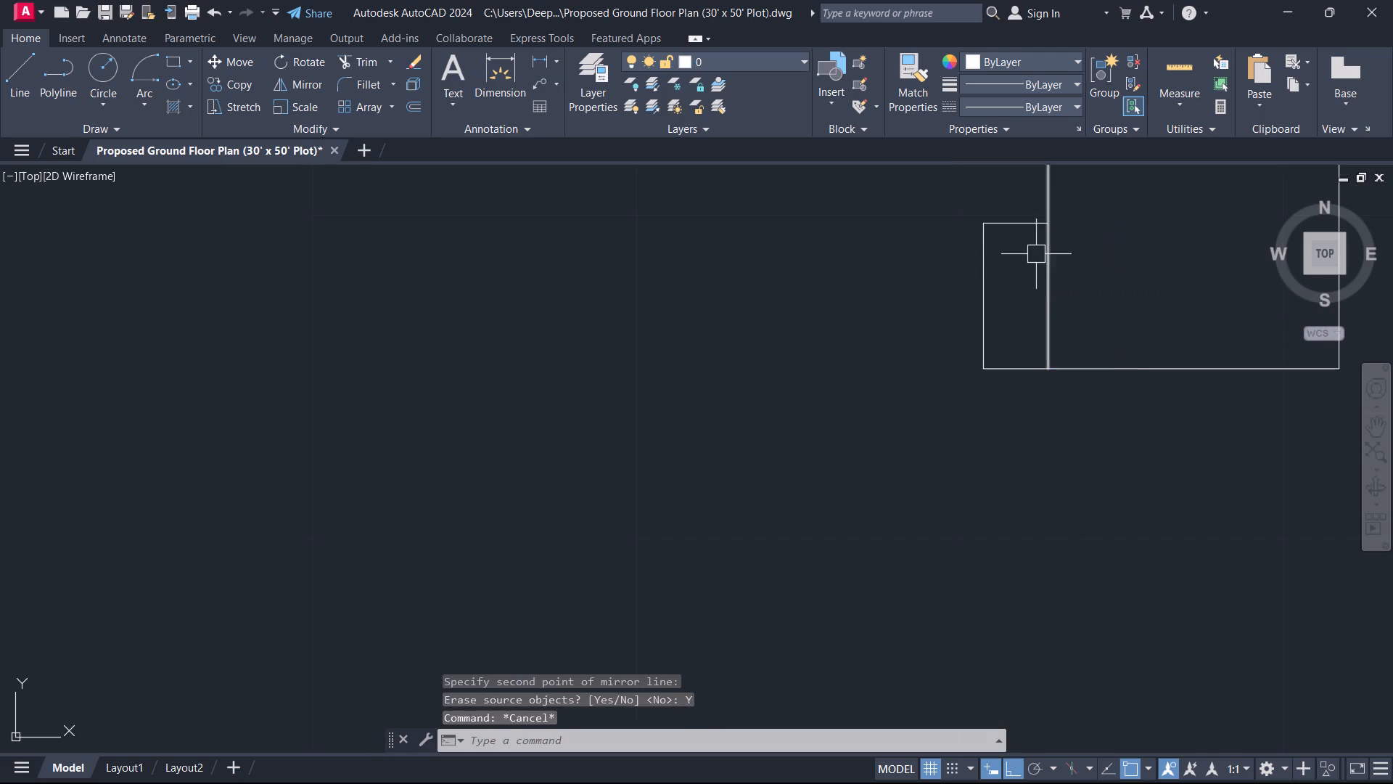
# Draw a horizontal line along the HALL side of the opening, from the copied jamb's corner across to the kitchen-side jamb.
pyautogui.scroll(-2, 1031, 256)
pyautogui.moveTo(1027, 265); pyautogui.dragTo(1040, 383, button='middle')
pyautogui.write('L')
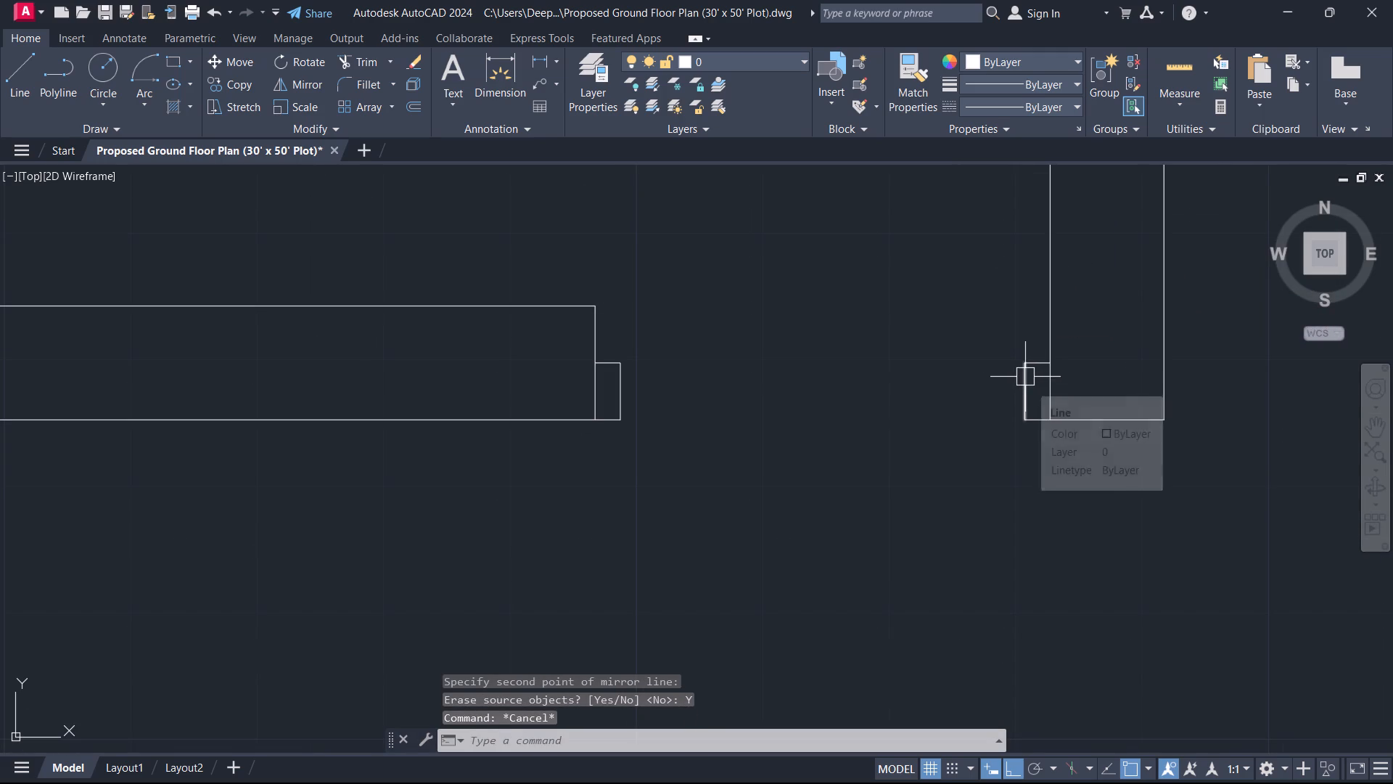
pyautogui.press('space')
pyautogui.click(1019, 365)
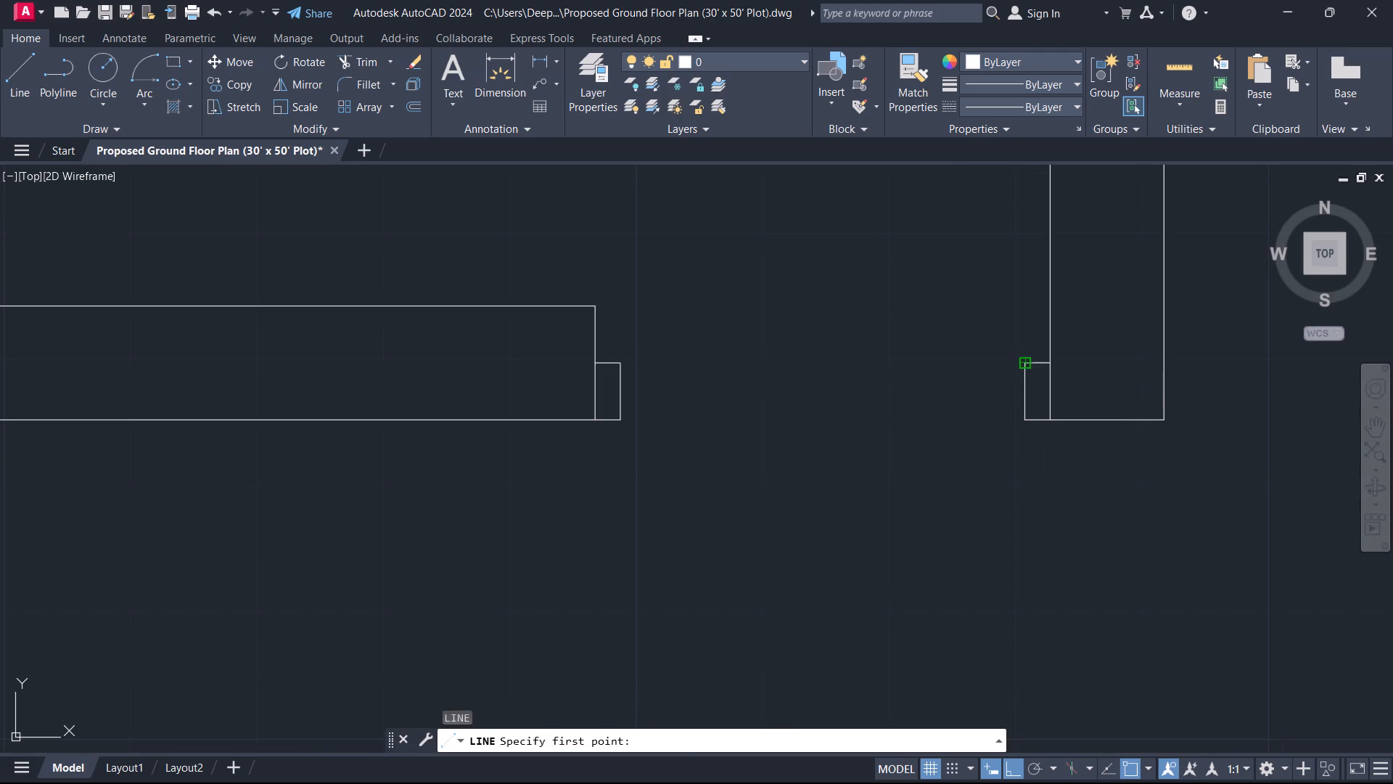
pyautogui.click(614, 367)
pyautogui.press('Escape')
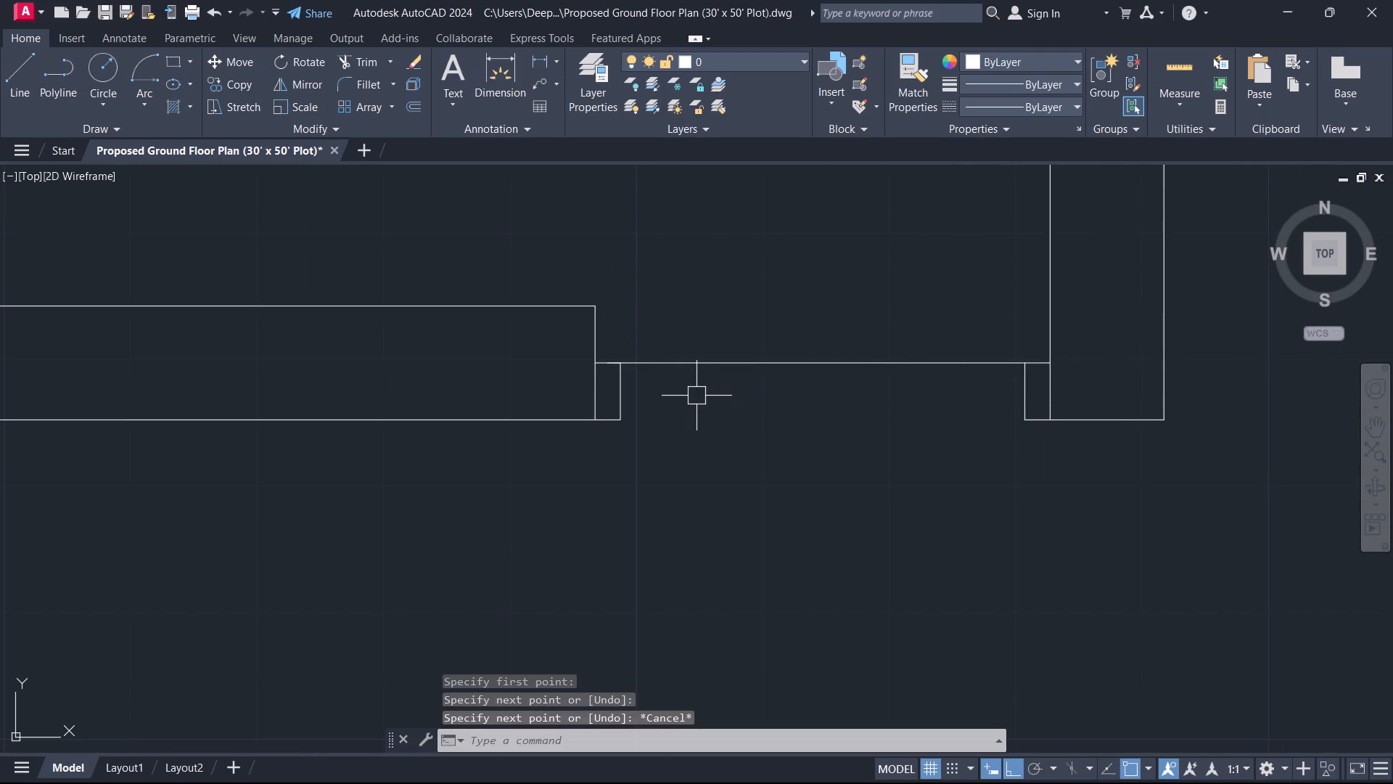
# Stretch the new line's kitchen-side end to the inner corner of the kitchen-side jamb.
pyautogui.click(699, 396)
pyautogui.moveTo(699, 368); pyautogui.dragTo(690, 363)
pyautogui.click(675, 357)
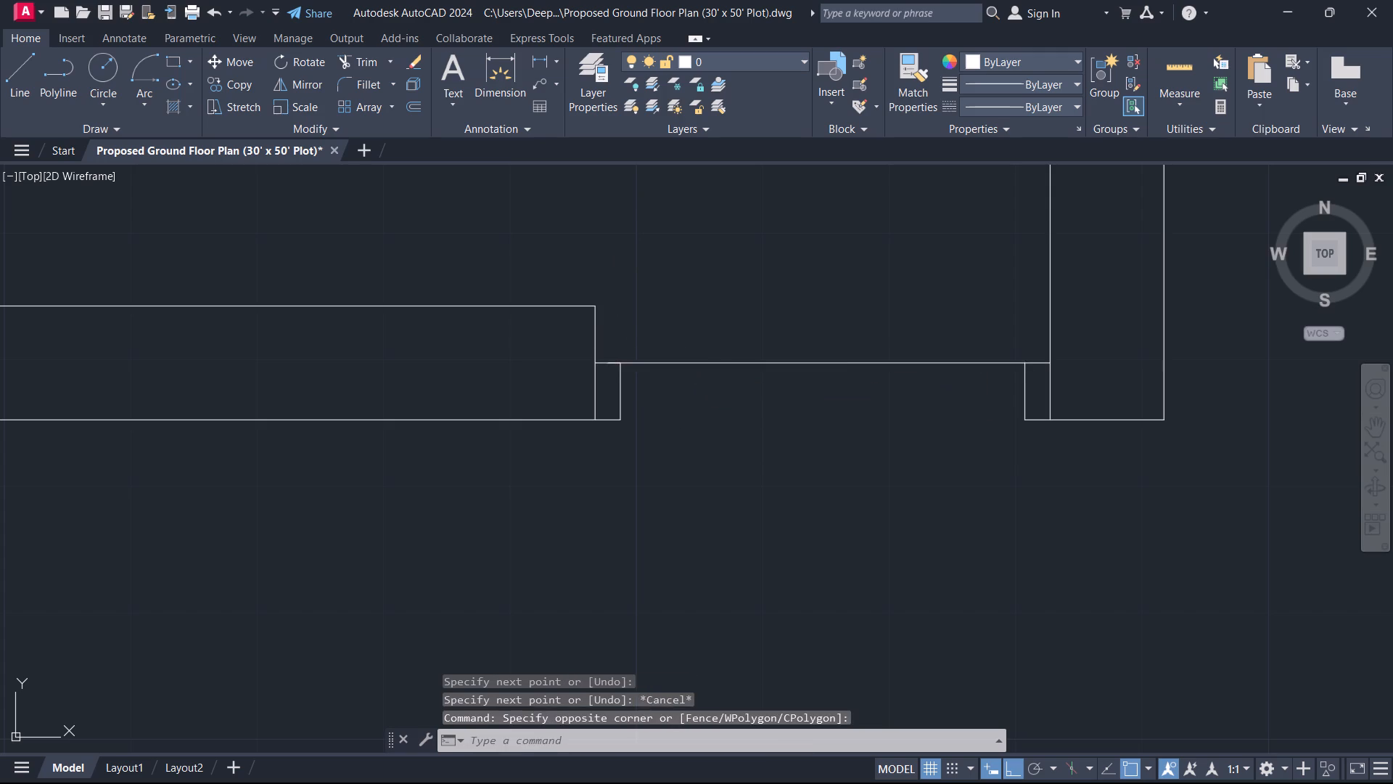
pyautogui.scroll(4, 589, 367)
pyautogui.click(701, 338)
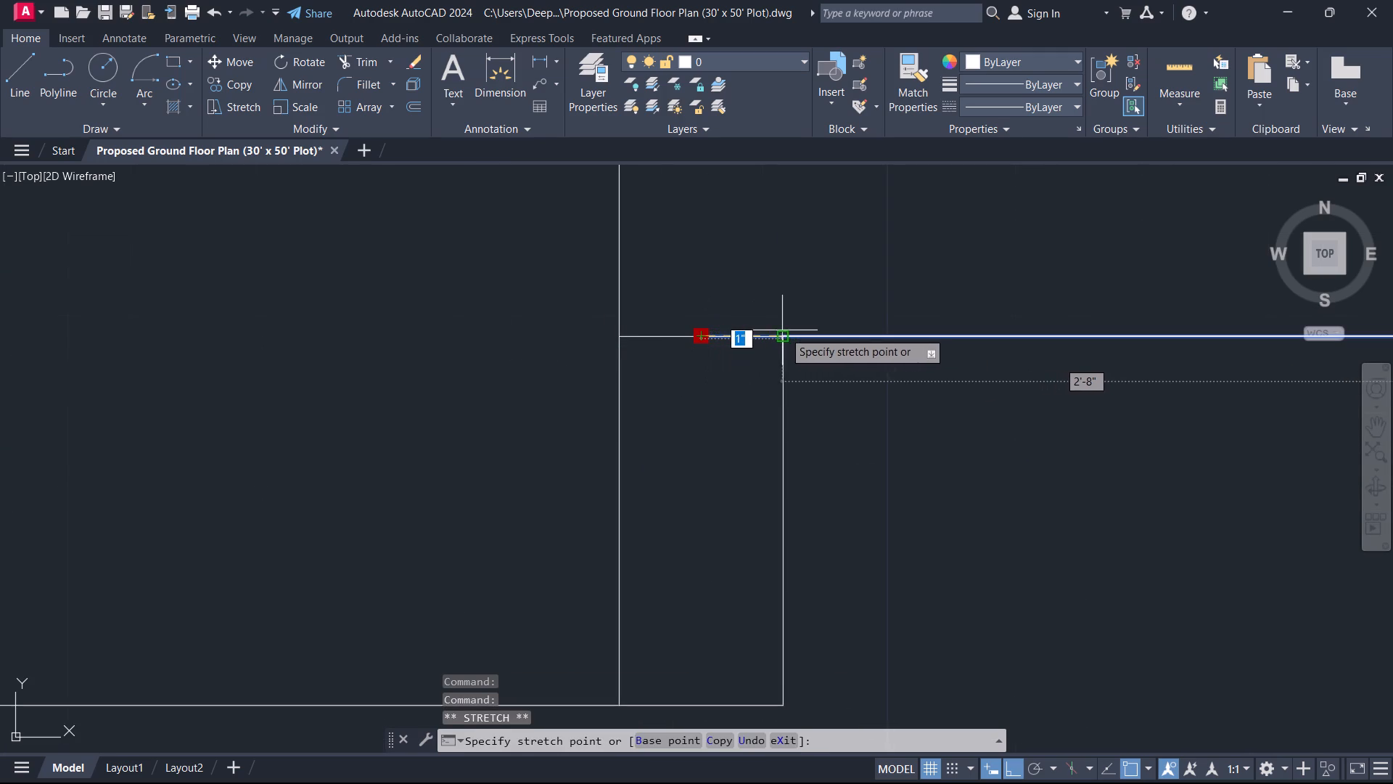
pyautogui.click(786, 332)
pyautogui.press('Escape')
# Offset the line between the jambs 1.5" towards PORCH to form the door leaf.
pyautogui.scroll(-4, 786, 335)
pyautogui.moveTo(884, 378); pyautogui.dragTo(518, 390, button='middle')
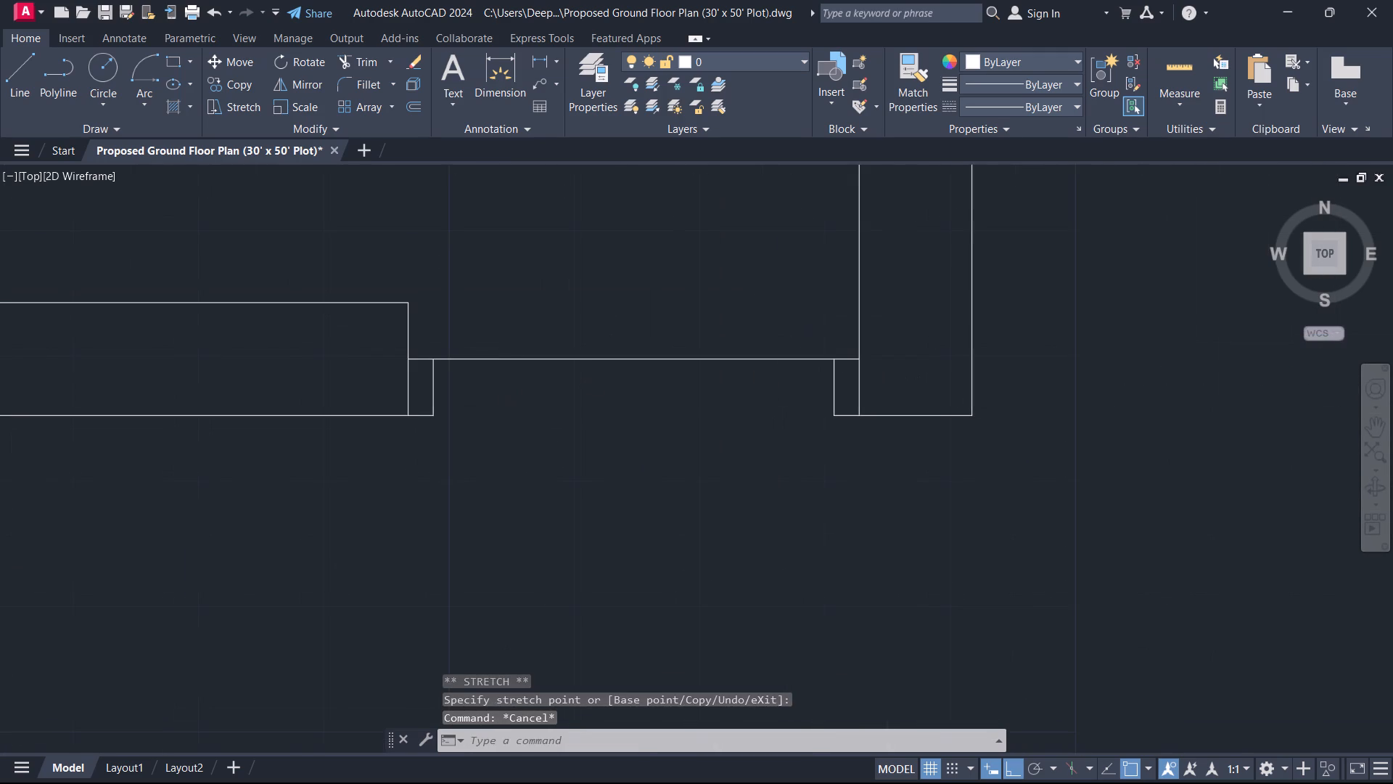
pyautogui.write('O 1.5')
pyautogui.press('Return')
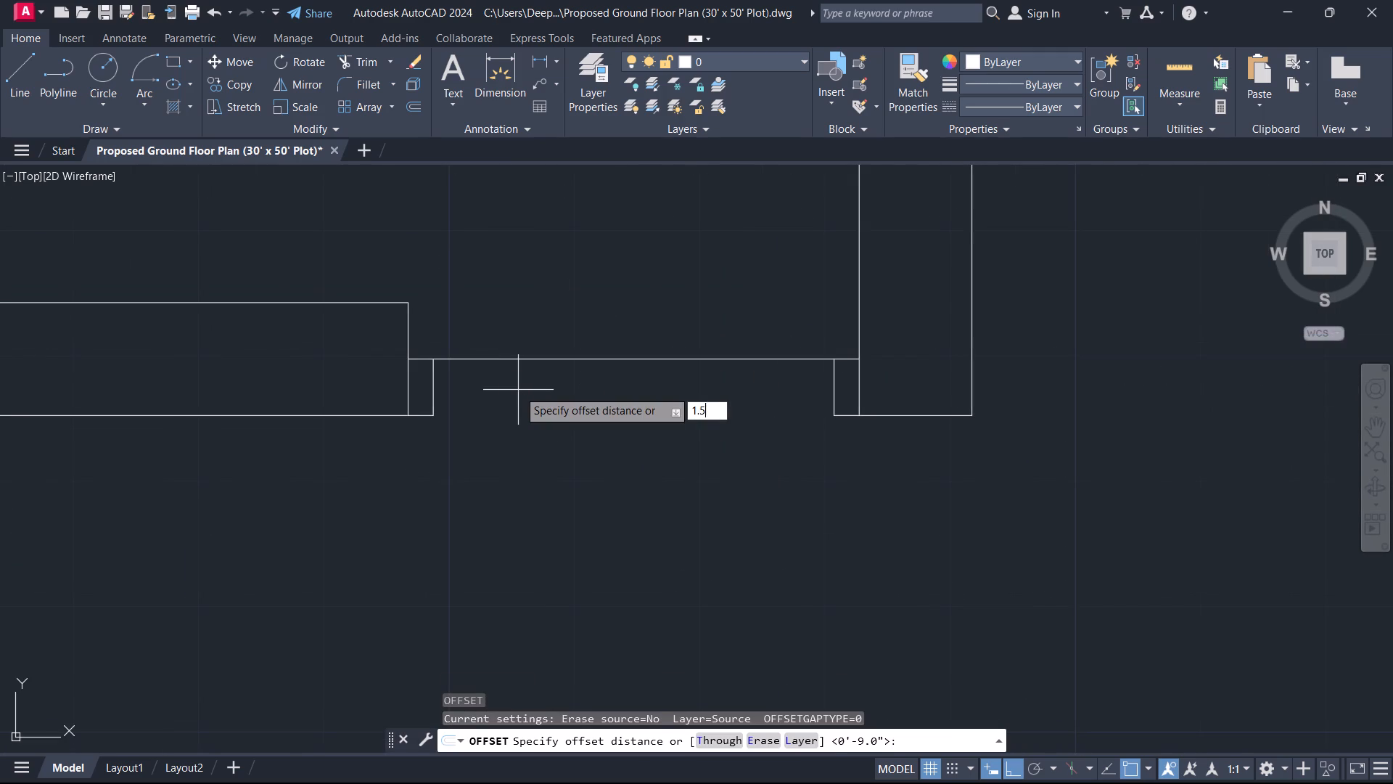
pyautogui.click(517, 362)
pyautogui.click(528, 385)
pyautogui.press('Escape')
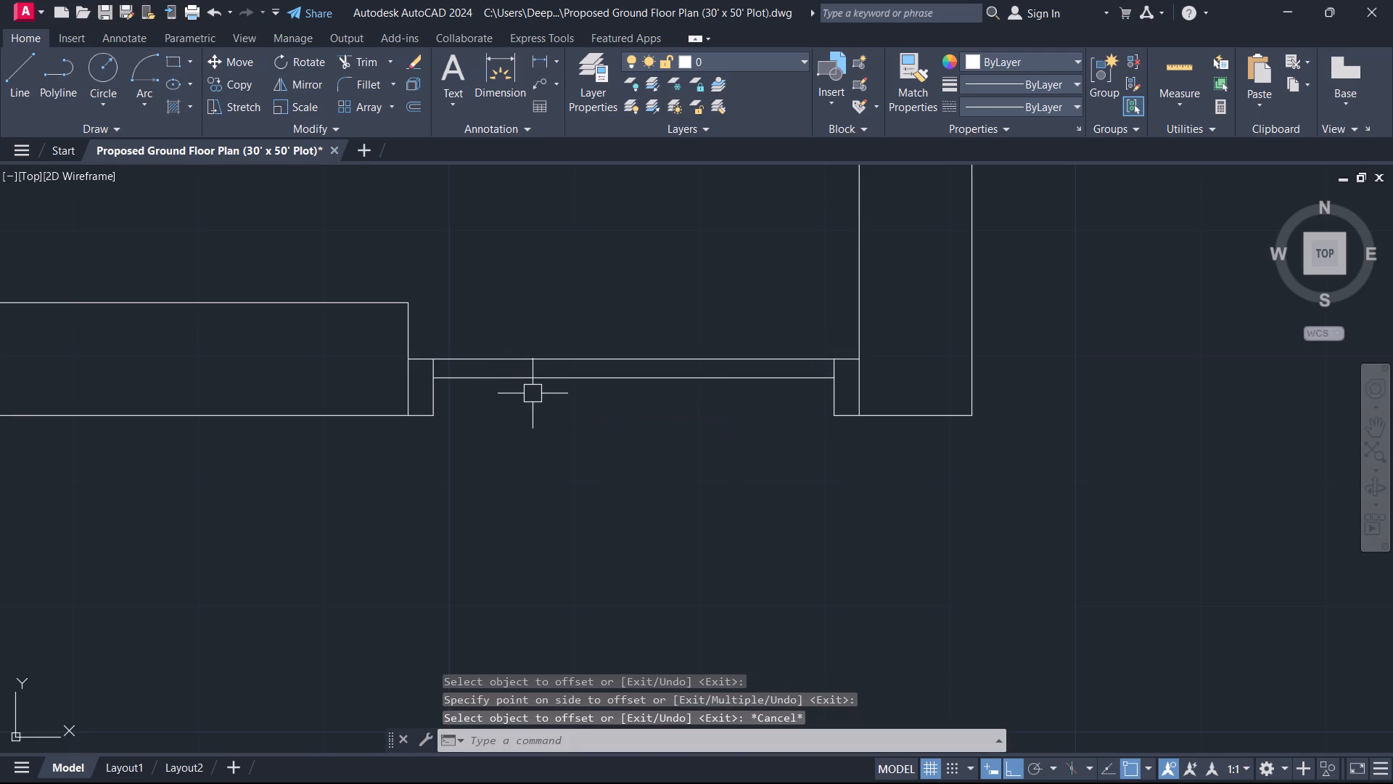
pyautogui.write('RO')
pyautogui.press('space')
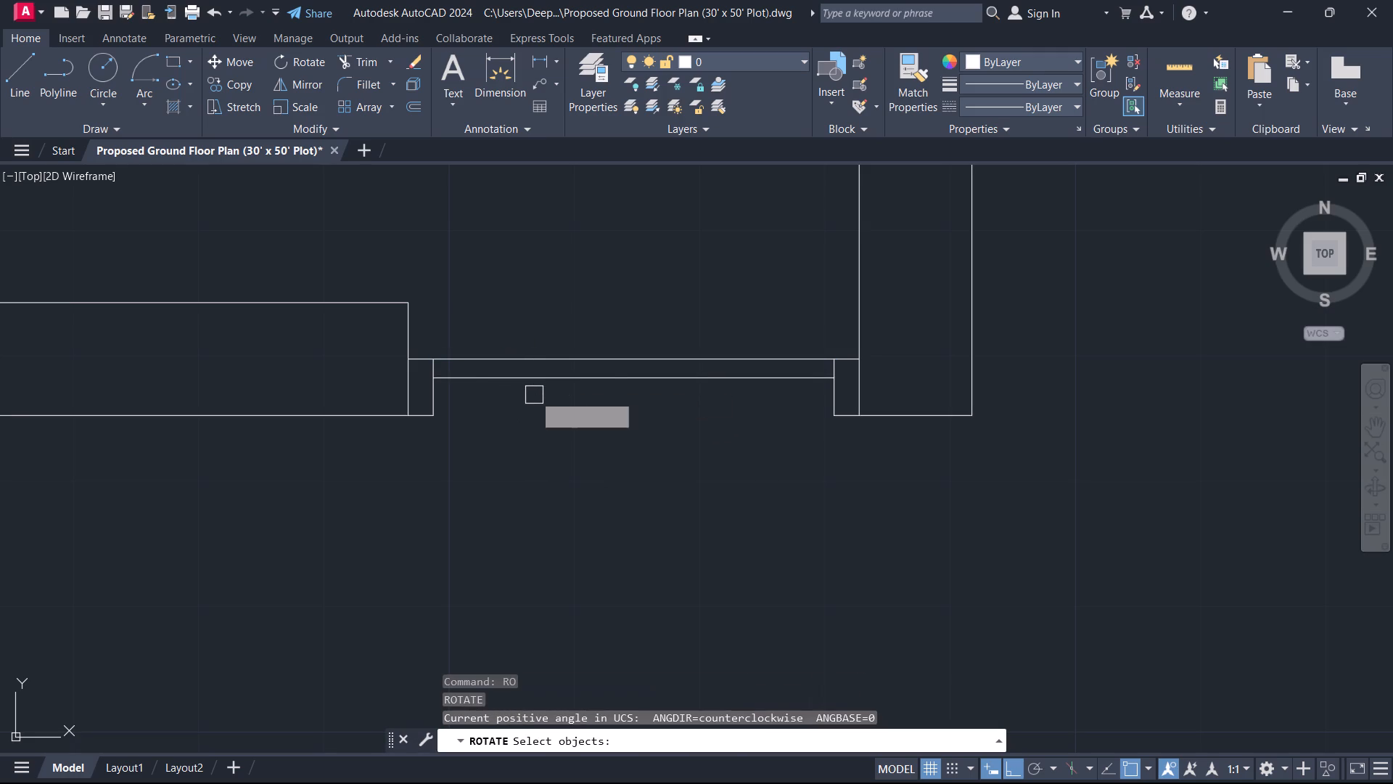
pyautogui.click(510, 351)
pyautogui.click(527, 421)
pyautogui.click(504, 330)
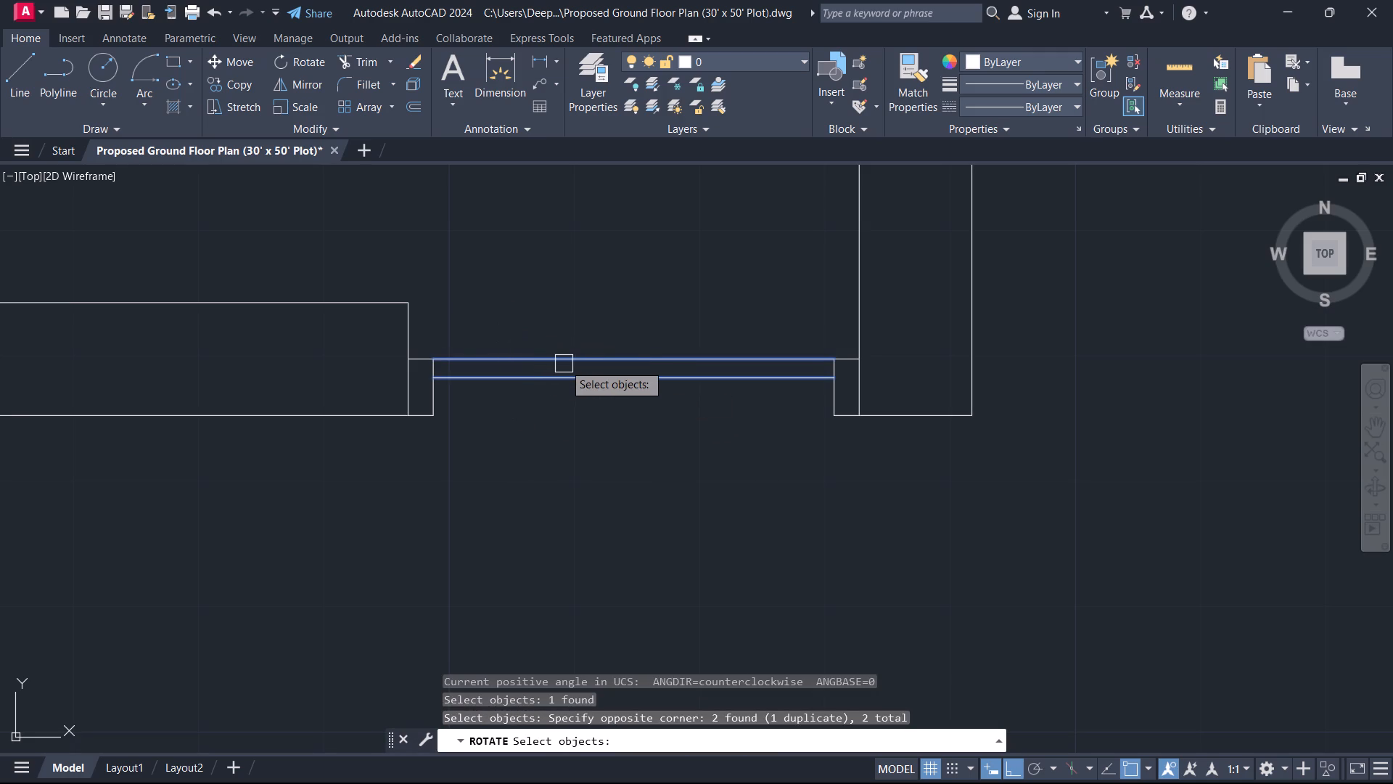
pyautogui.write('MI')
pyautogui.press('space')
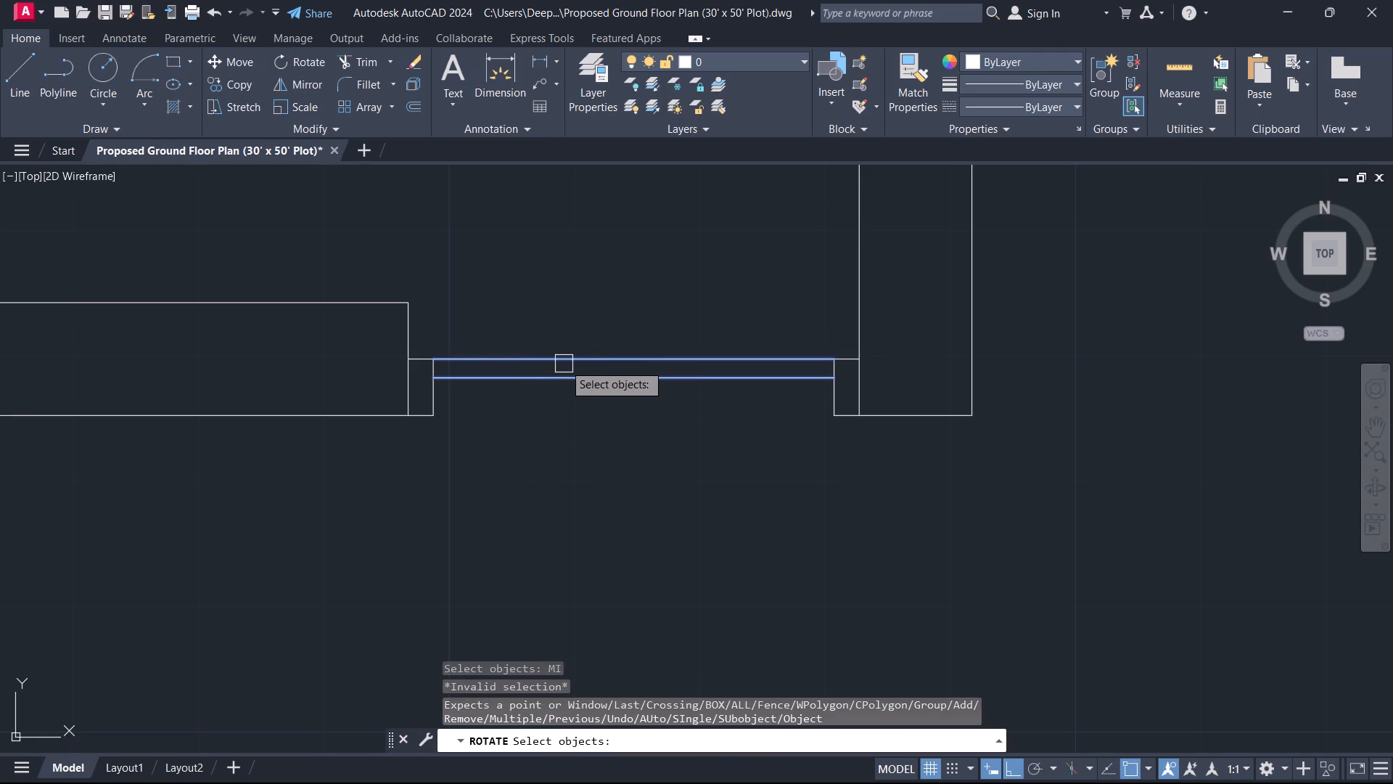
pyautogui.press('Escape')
# Rotate the two door-leaf lines 270° about the HALL-side inner corner of the jamb opposite the kitchen, pointing the leaf into HALL.
pyautogui.moveTo(643, 457); pyautogui.dragTo(641, 449)
pyautogui.click(551, 233)
pyautogui.press('r')
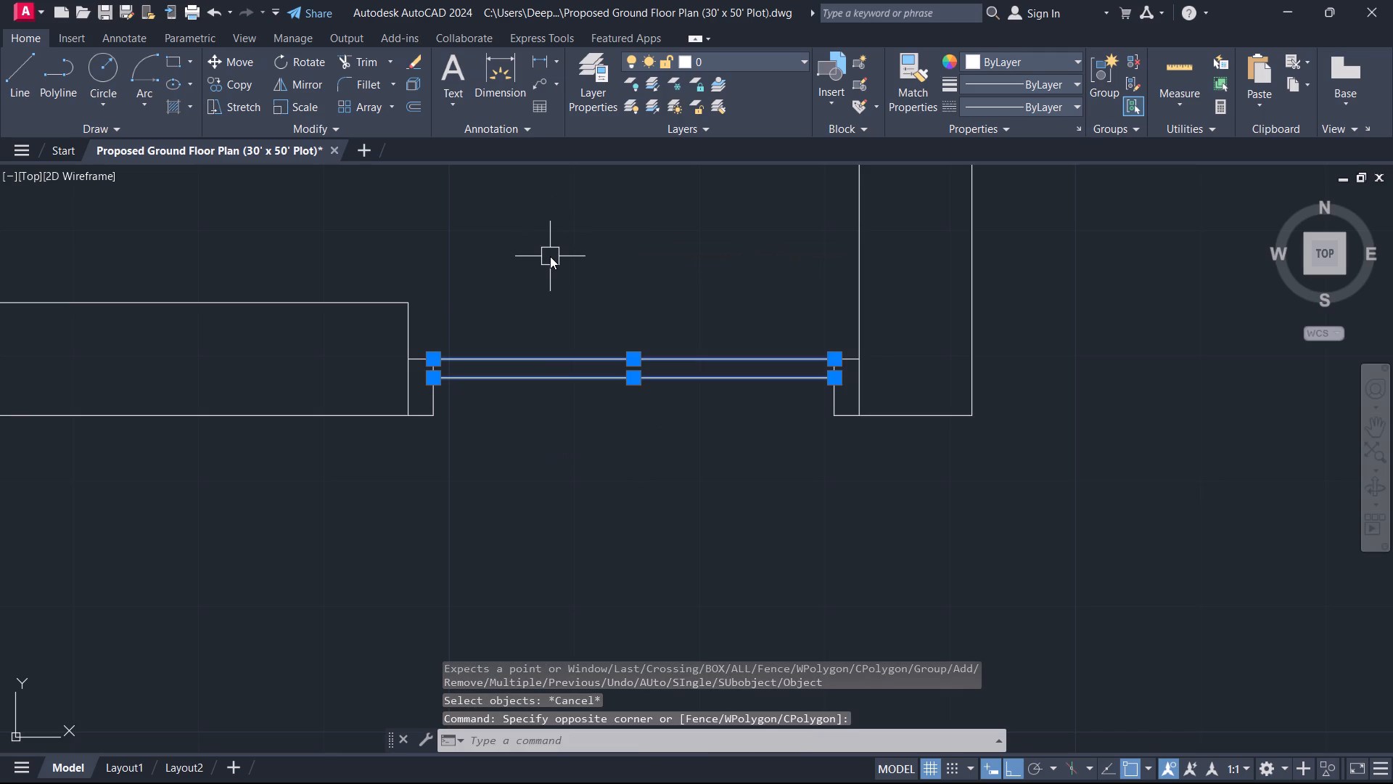
pyautogui.write('O')
pyautogui.press('space')
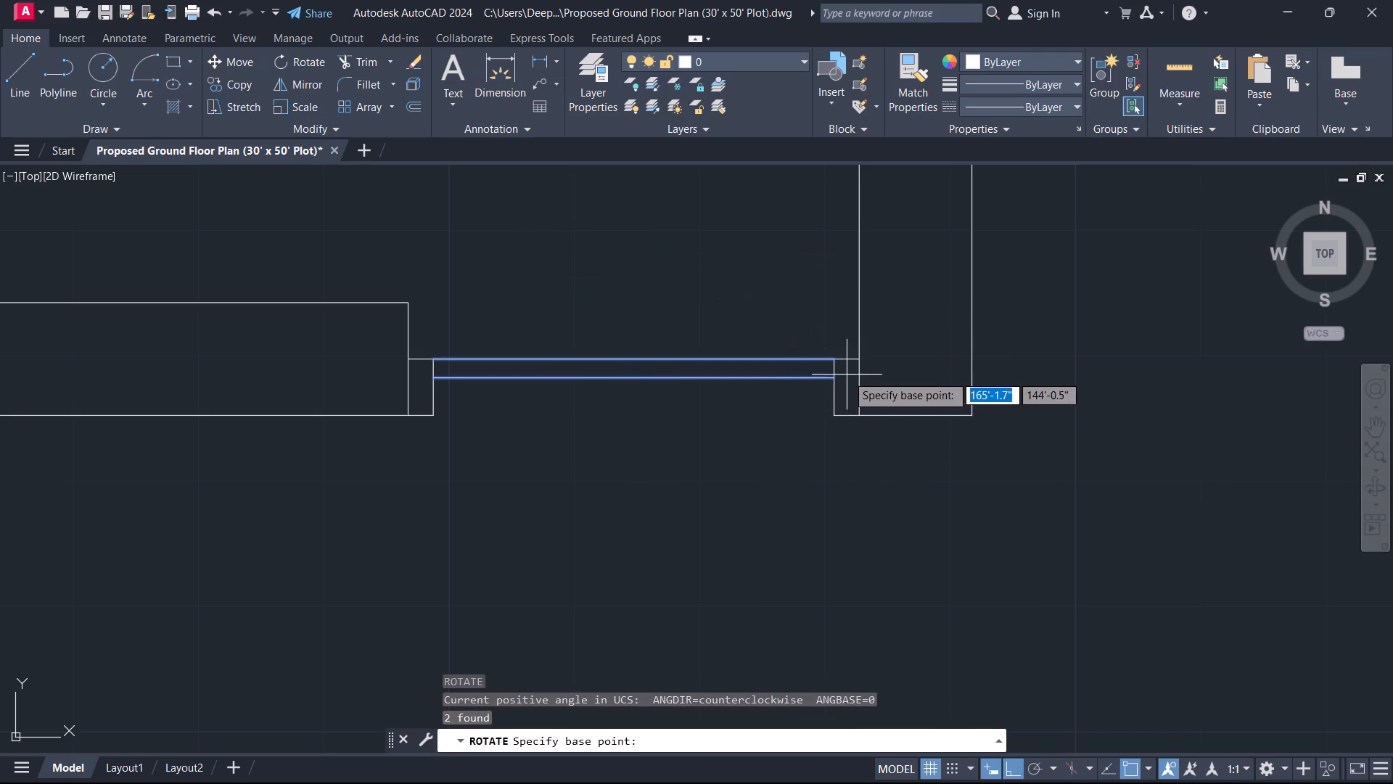
pyautogui.click(831, 364)
pyautogui.click(829, 432)
pyautogui.press('Escape')
# Draw the door-swing arc by start, center and end, from the leaf's free end around its hinge corner to the kitchen-side jamb.
pyautogui.scroll(-2, 825, 404)
pyautogui.moveTo(823, 404); pyautogui.dragTo(718, 539, button='middle')
pyautogui.scroll(3, 718, 524)
pyautogui.moveTo(744, 494); pyautogui.dragTo(698, 439)
pyautogui.click(602, 327)
pyautogui.scroll(-3, 601, 326)
pyautogui.moveTo(601, 326); pyautogui.dragTo(635, 389, button='middle')
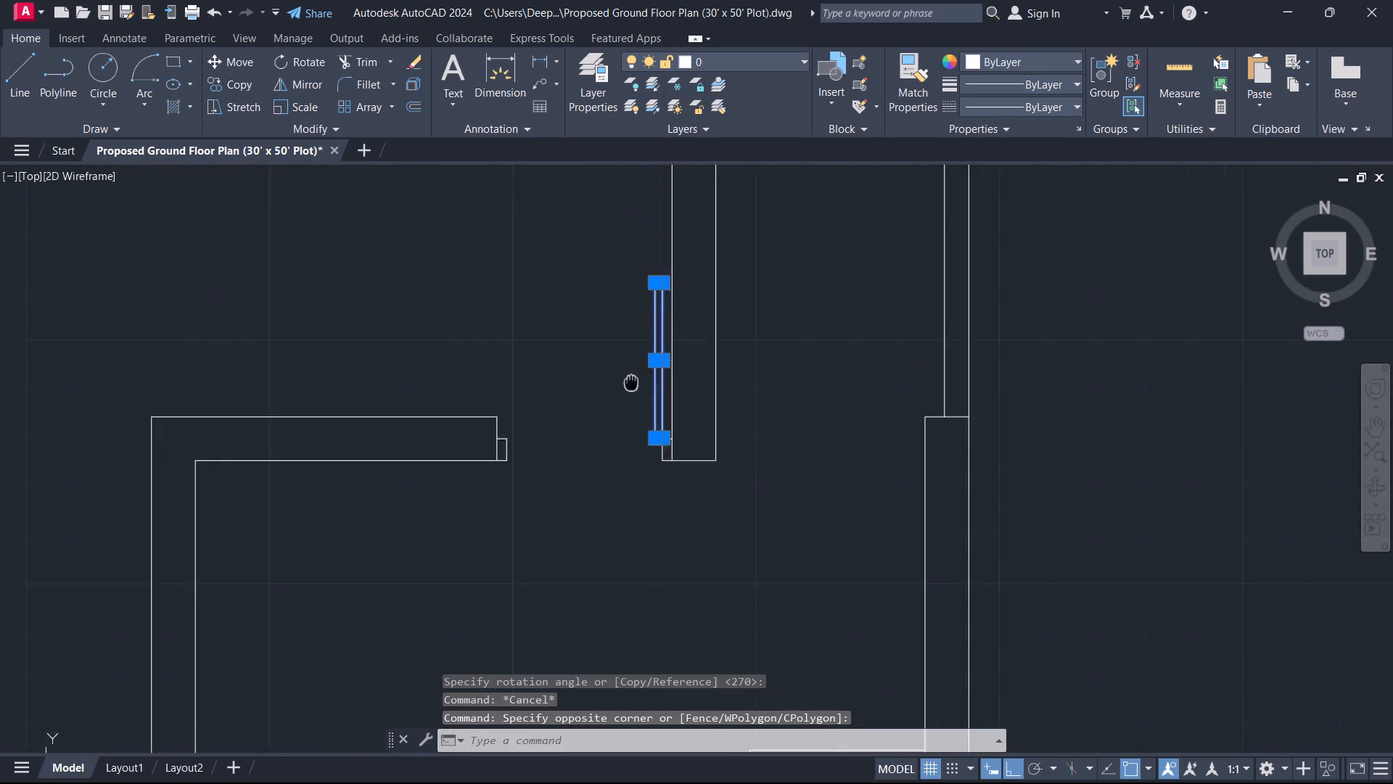
pyautogui.moveTo(635, 389); pyautogui.dragTo(654, 436, button='middle')
pyautogui.click(141, 107)
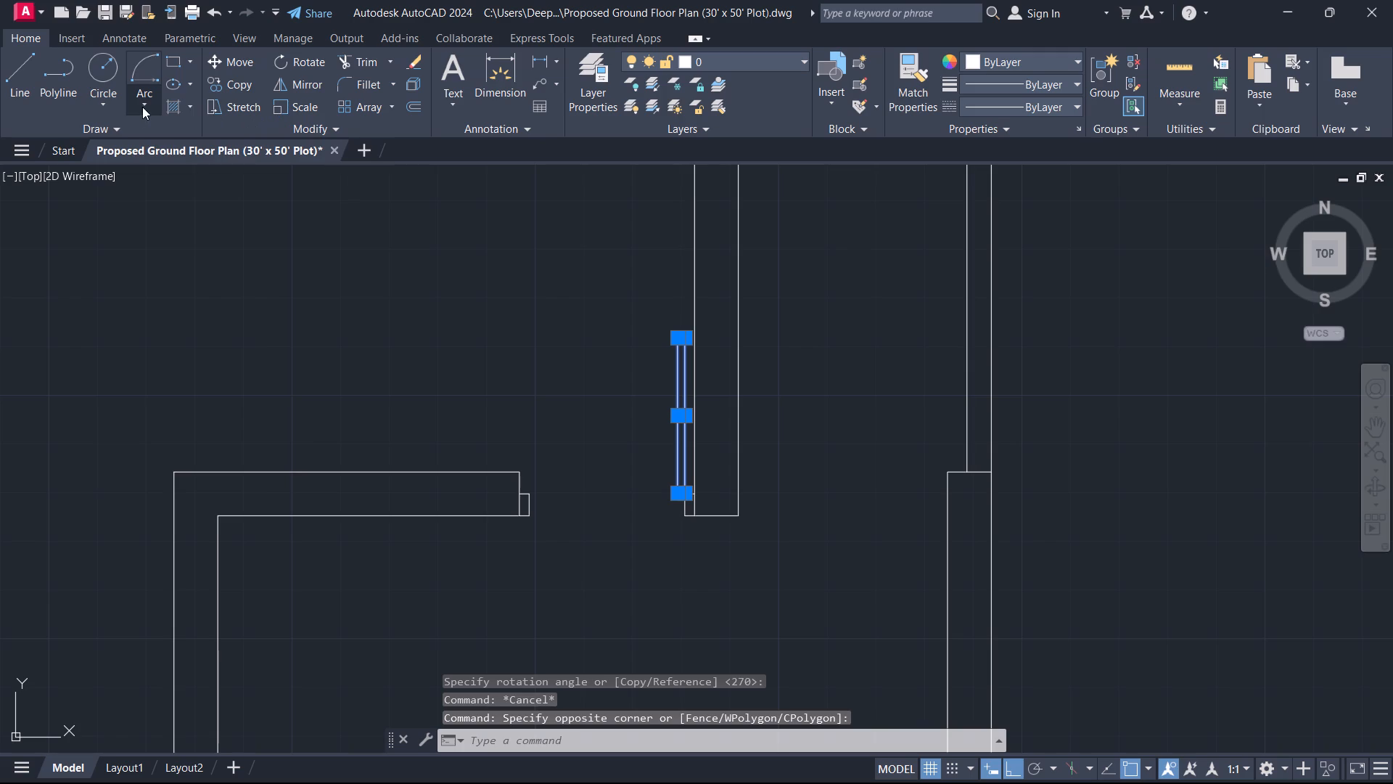
pyautogui.click(221, 191)
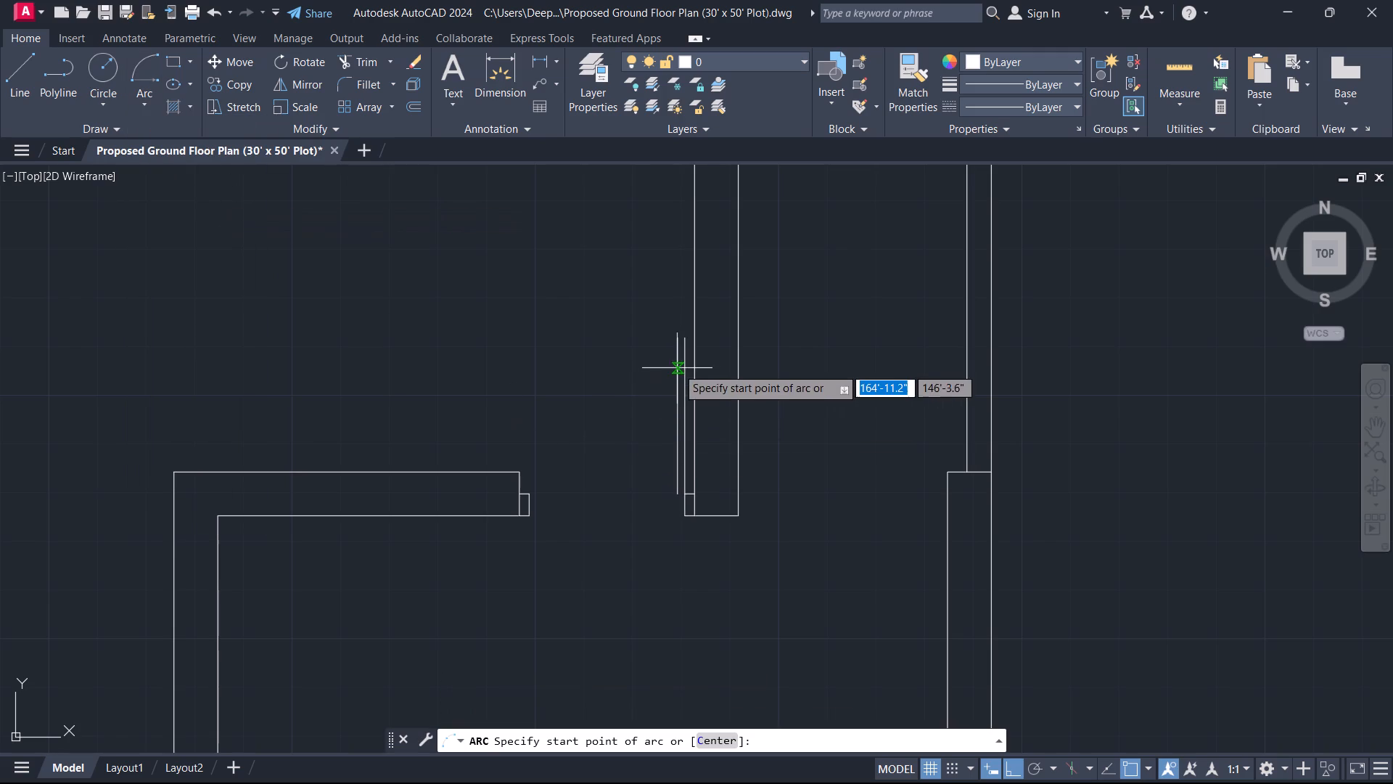
pyautogui.scroll(2, 683, 364)
pyautogui.click(677, 308)
pyautogui.moveTo(699, 555); pyautogui.dragTo(730, 349, button='middle')
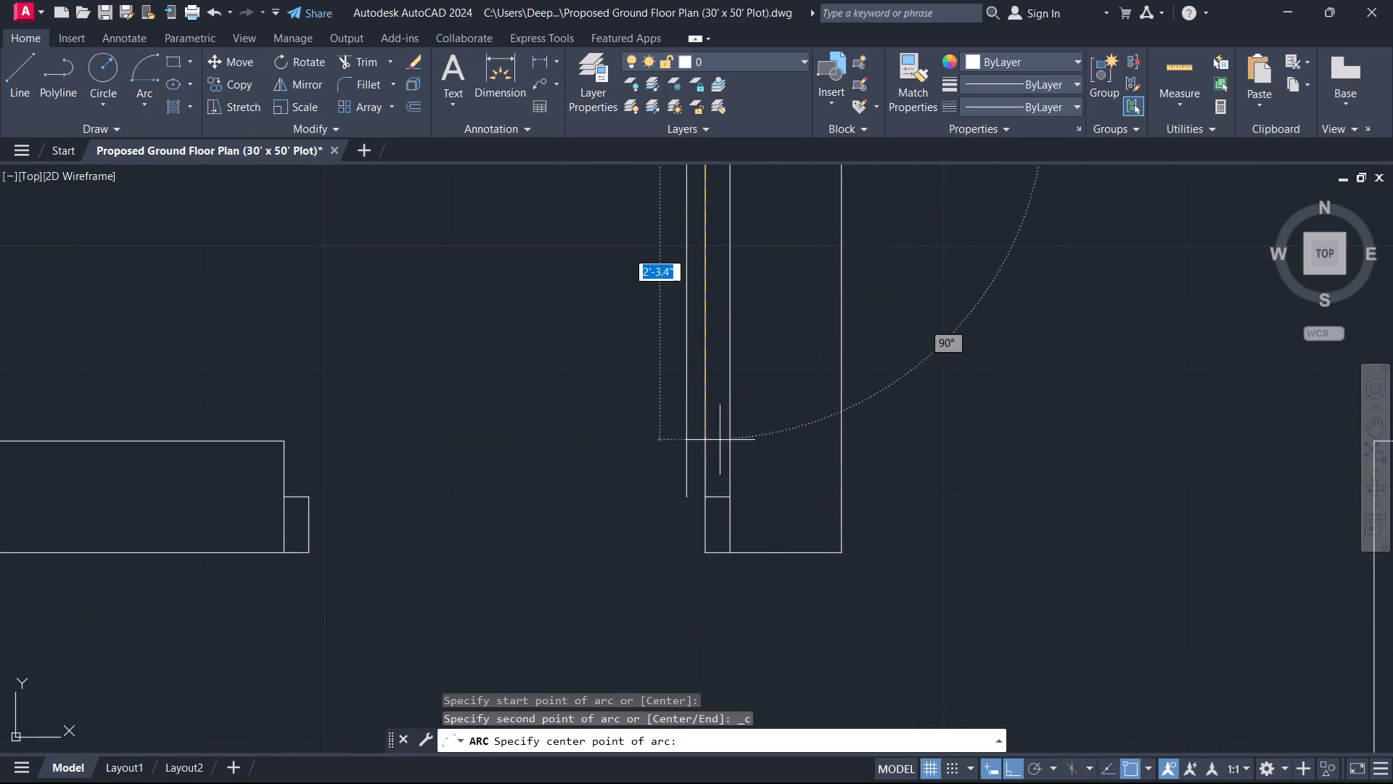
pyautogui.click(703, 499)
pyautogui.click(579, 497)
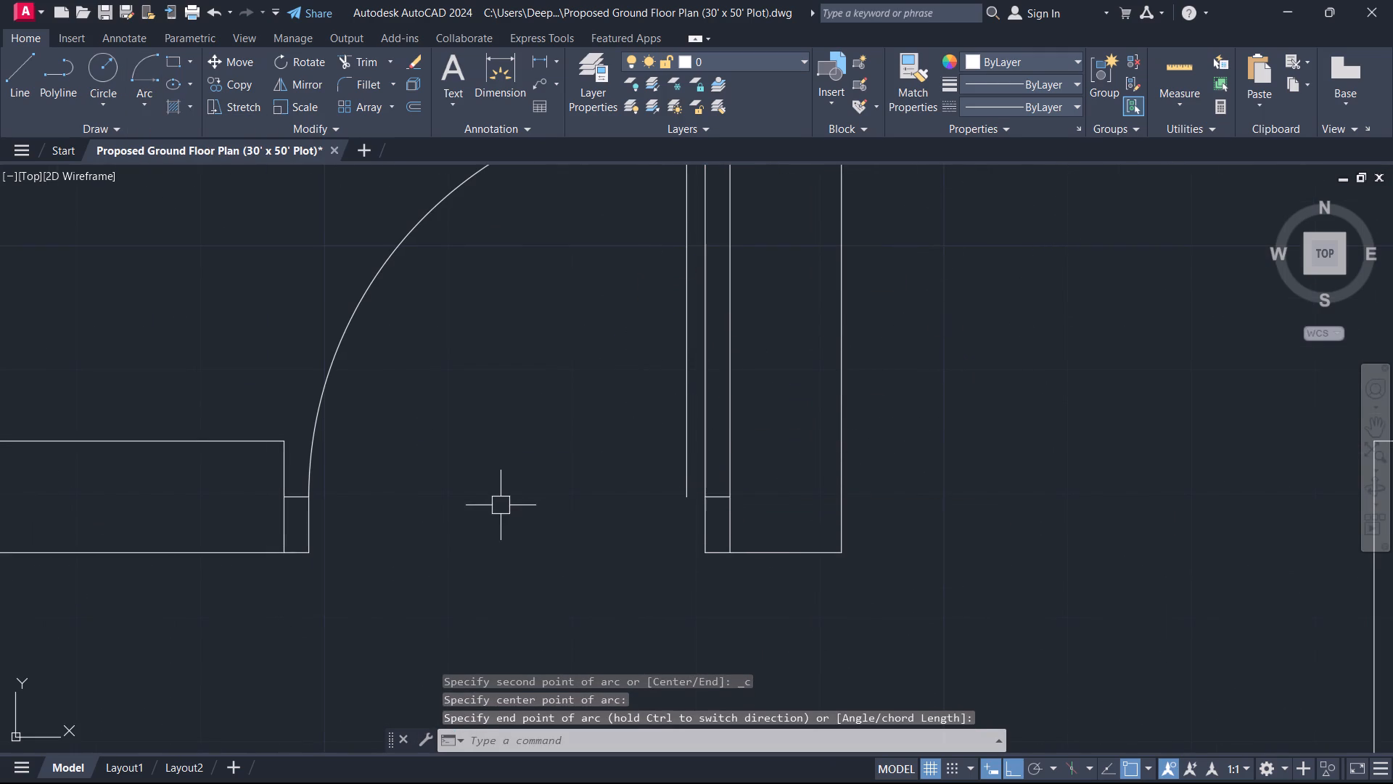
# Draw a short line closing the hinge end of the door leaf, from the jamb corner to the outer leaf line.
pyautogui.write('L')
pyautogui.press('space')
pyautogui.scroll(2, 777, 510)
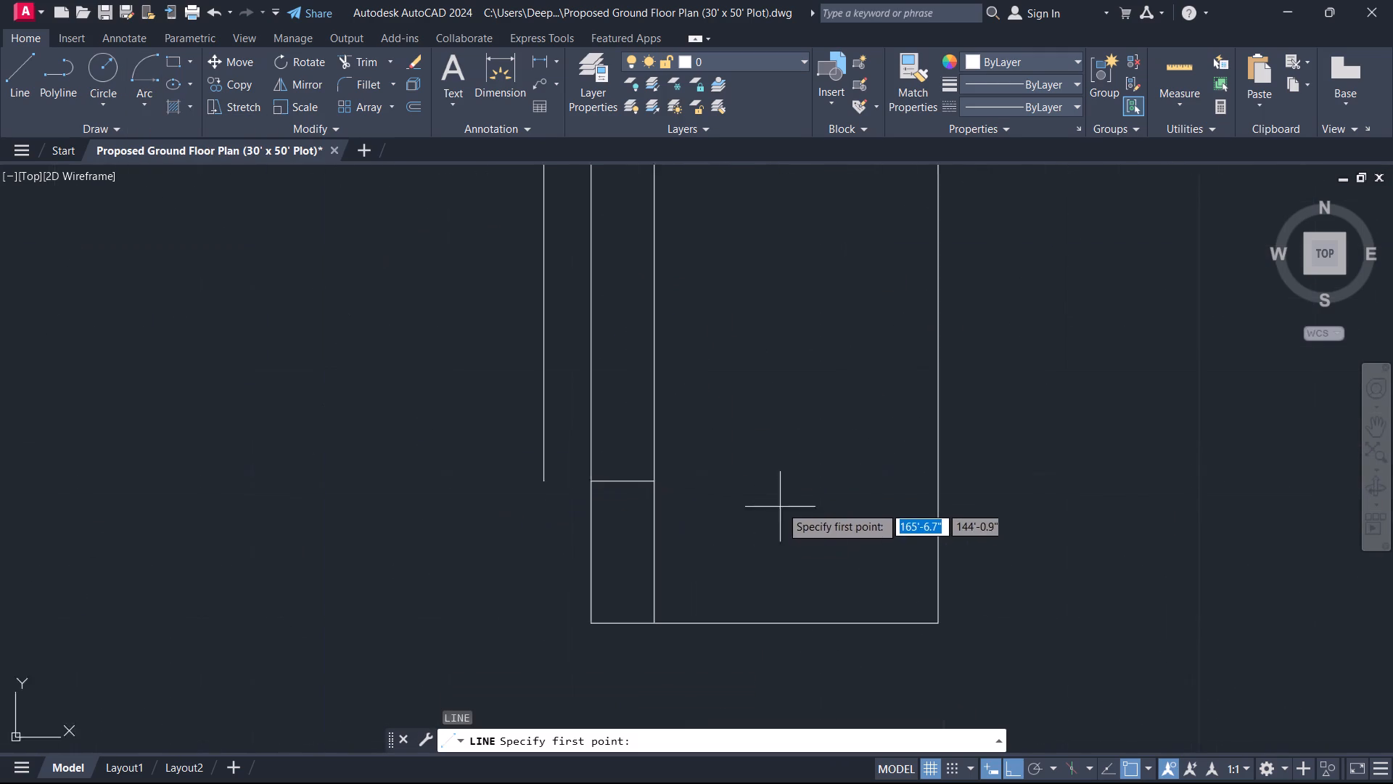
pyautogui.scroll(2, 540, 482)
pyautogui.click(655, 475)
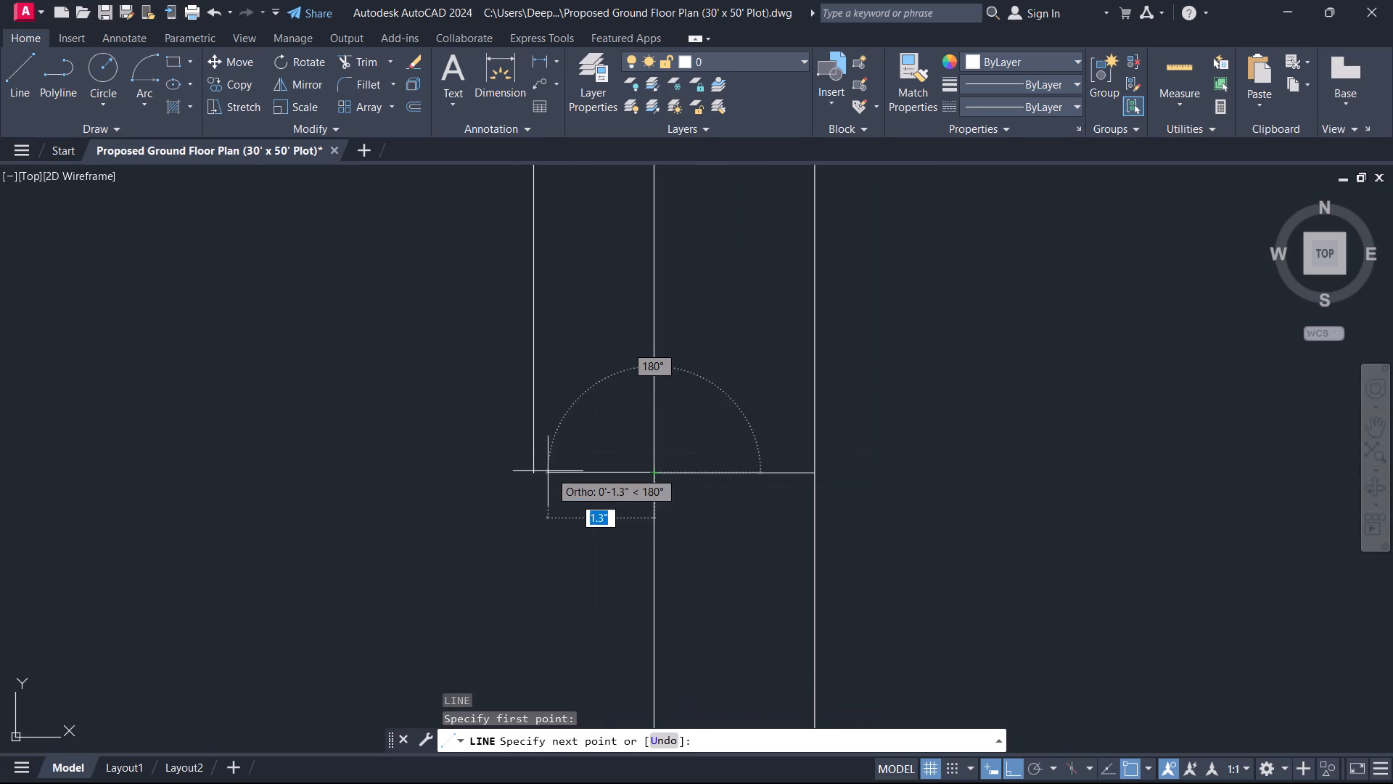
pyautogui.click(535, 479)
pyautogui.press('Escape')
# Trim the outer leaf line's overhang beyond the swing arc at the free end of the HALL–PORCH door.
pyautogui.scroll(-7, 535, 480)
pyautogui.moveTo(483, 460); pyautogui.dragTo(720, 481, button='middle')
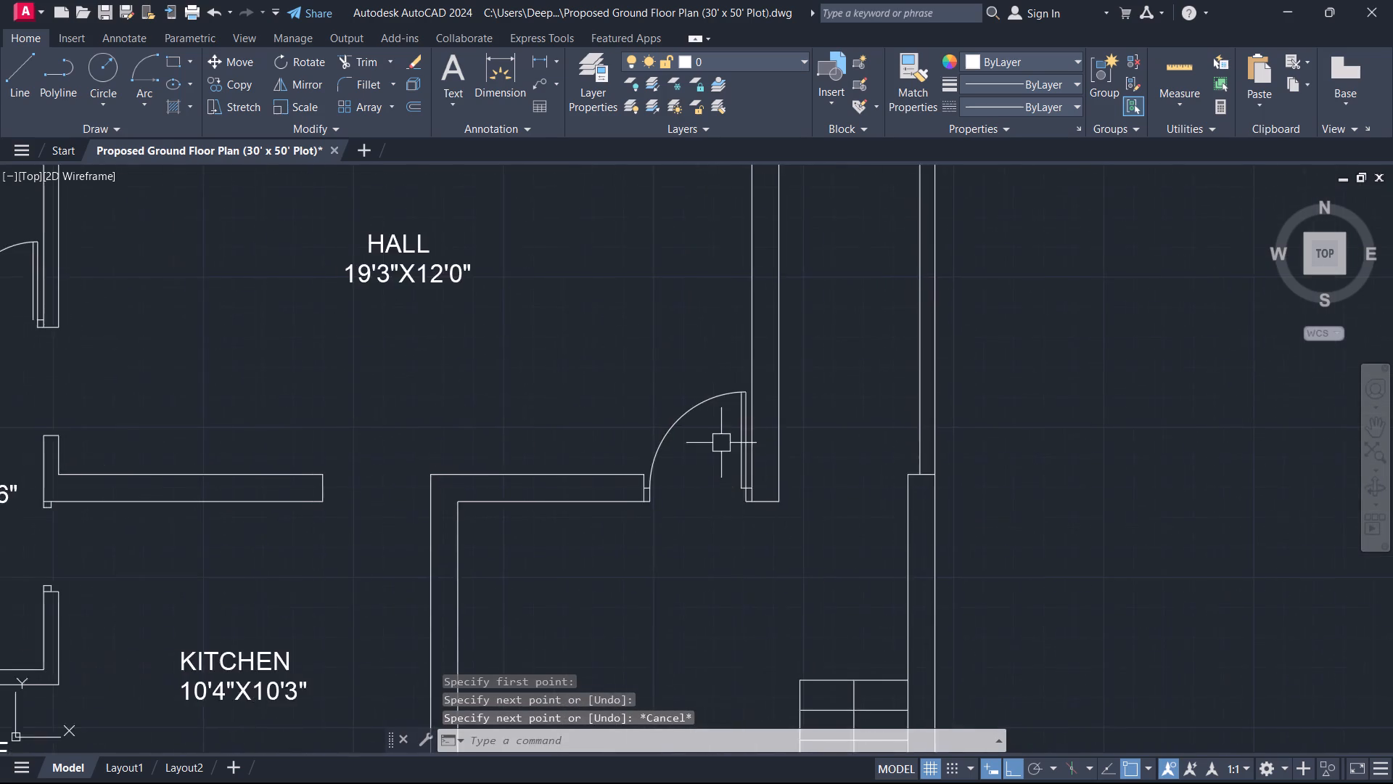
pyautogui.scroll(9, 727, 414)
pyautogui.scroll(3, 665, 306)
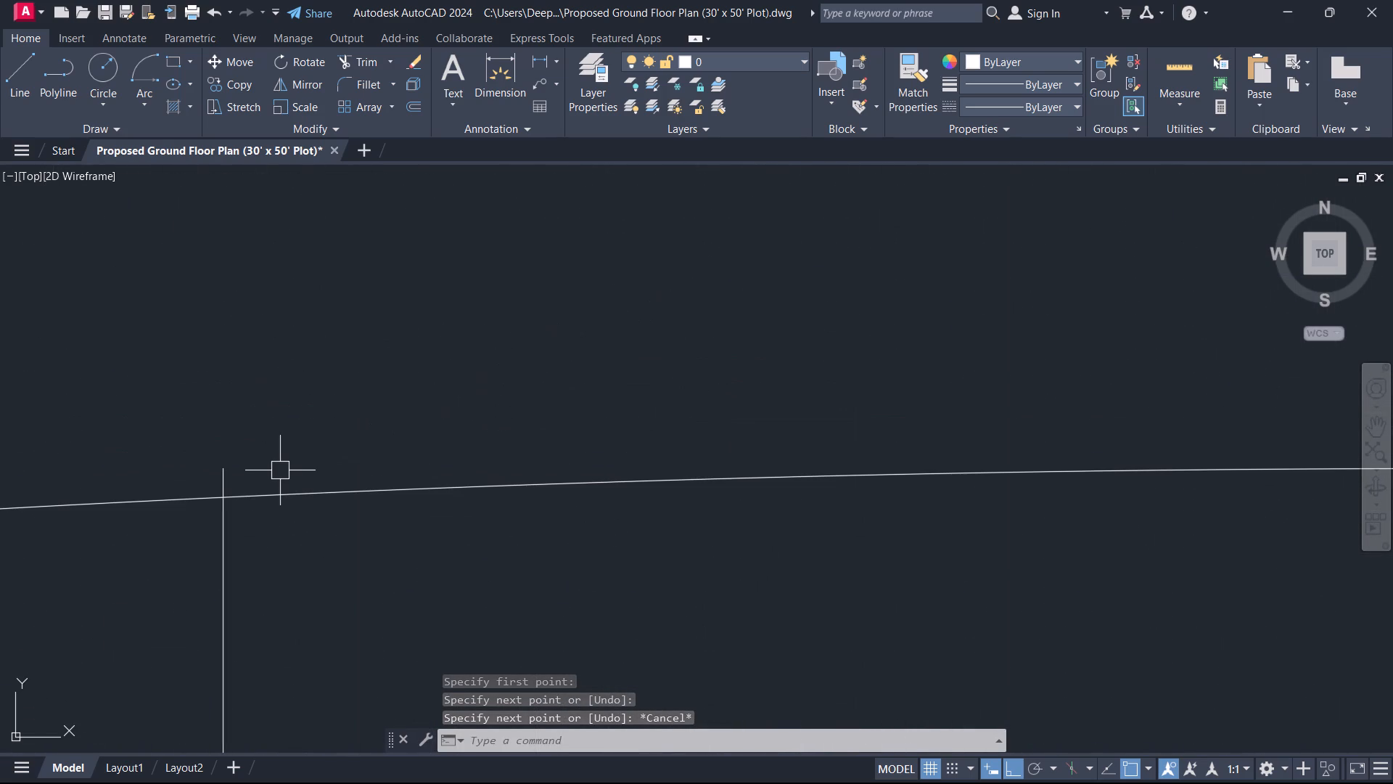
pyautogui.write('TR')
pyautogui.press('space')
pyautogui.click(263, 476)
pyautogui.click(96, 470)
pyautogui.press('Escape')
# Draw a vertical line between the WASH-side corners of the two jambs in the WASH–KITCHEN opening.
pyautogui.scroll(-6, 239, 470)
pyautogui.scroll(-3, 305, 548)
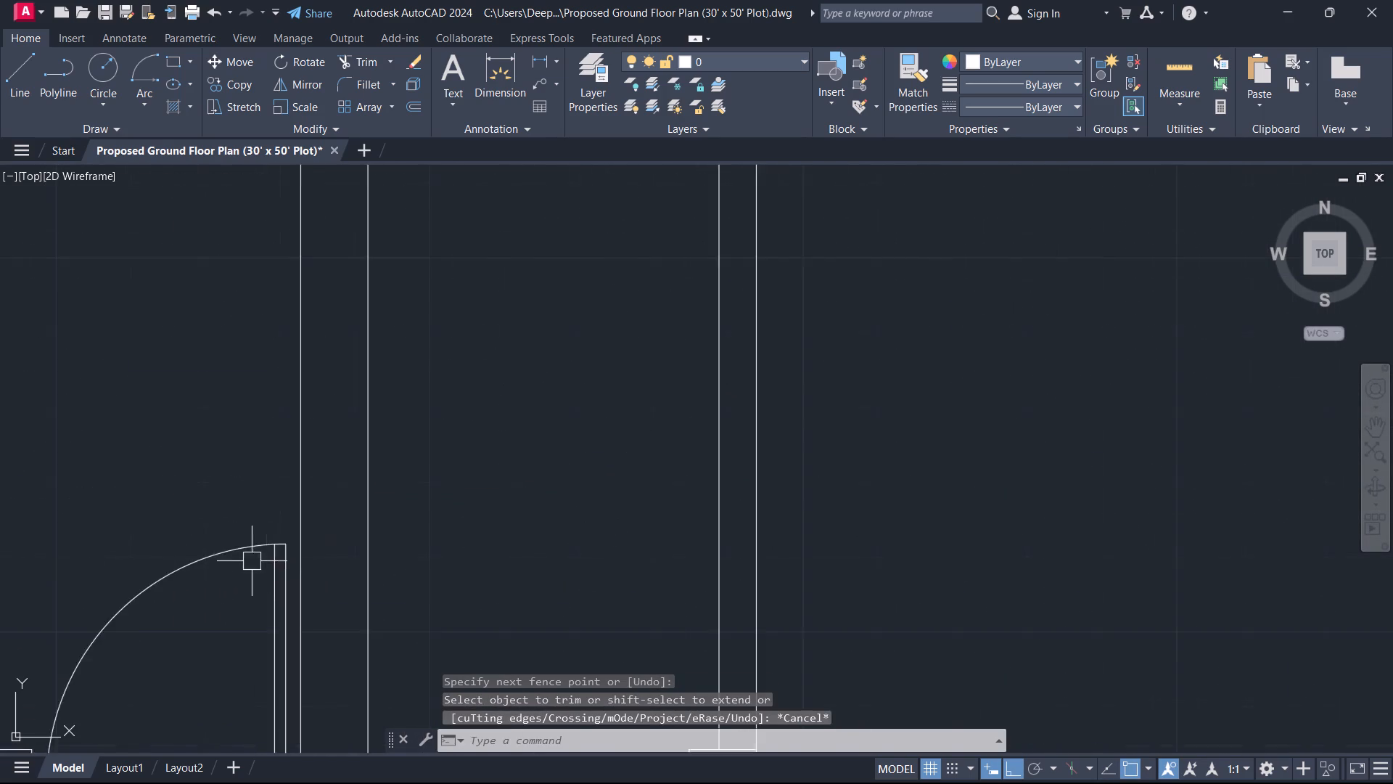
pyautogui.scroll(-2, 248, 562)
pyautogui.moveTo(234, 570); pyautogui.dragTo(692, 322, button='middle')
pyautogui.scroll(-4, 453, 420)
pyautogui.moveTo(313, 492); pyautogui.dragTo(581, 357, button='middle')
pyautogui.scroll(3, 553, 372)
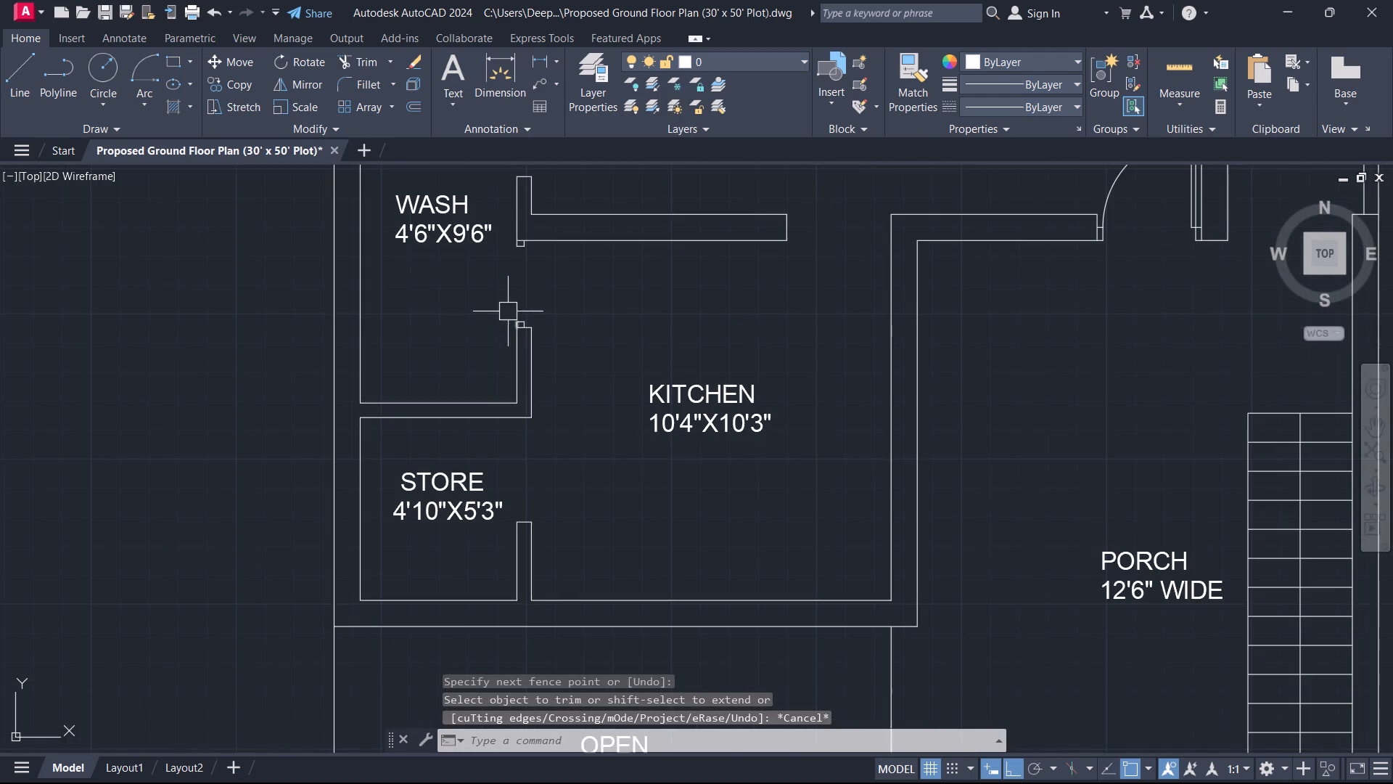
pyautogui.scroll(1, 504, 301)
pyautogui.moveTo(504, 301); pyautogui.dragTo(480, 418, button='middle')
pyautogui.scroll(1, 480, 435)
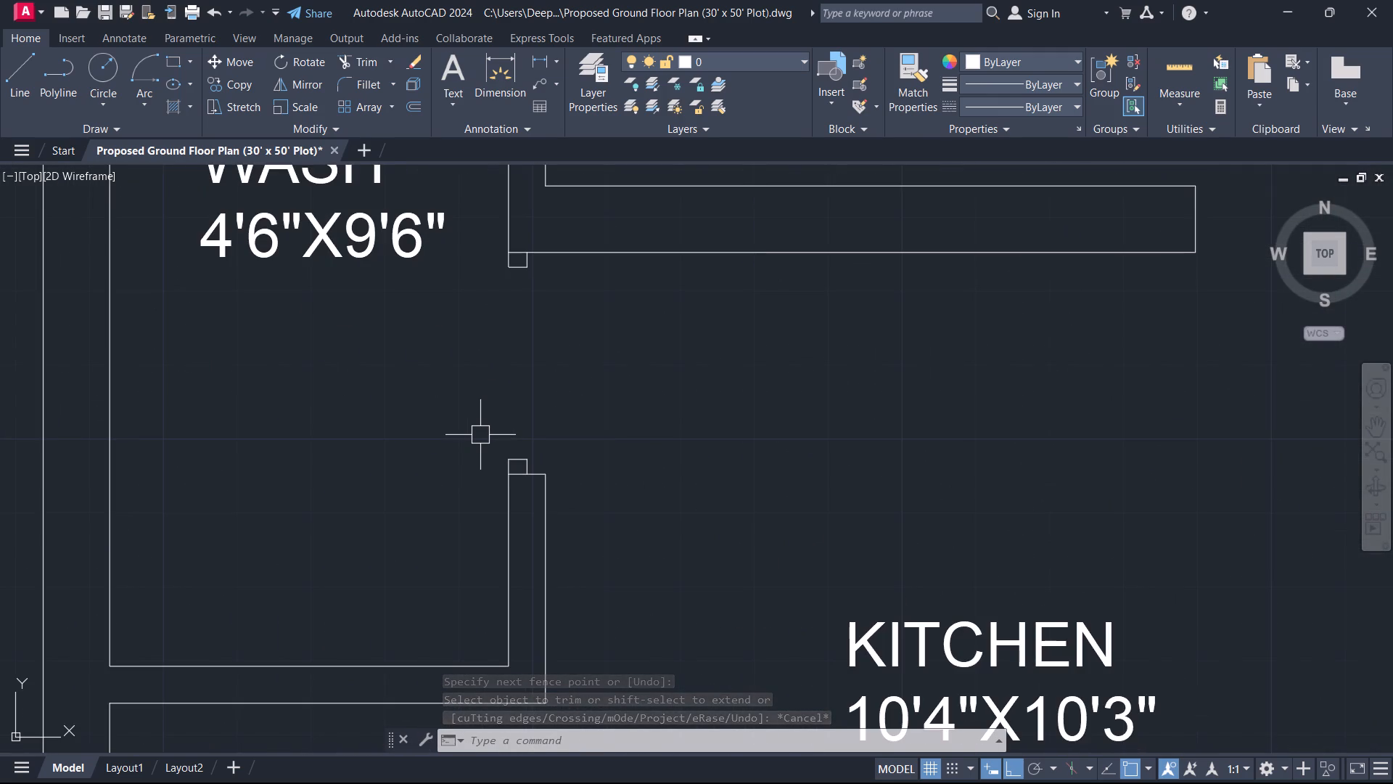
pyautogui.write('L')
pyautogui.press('space')
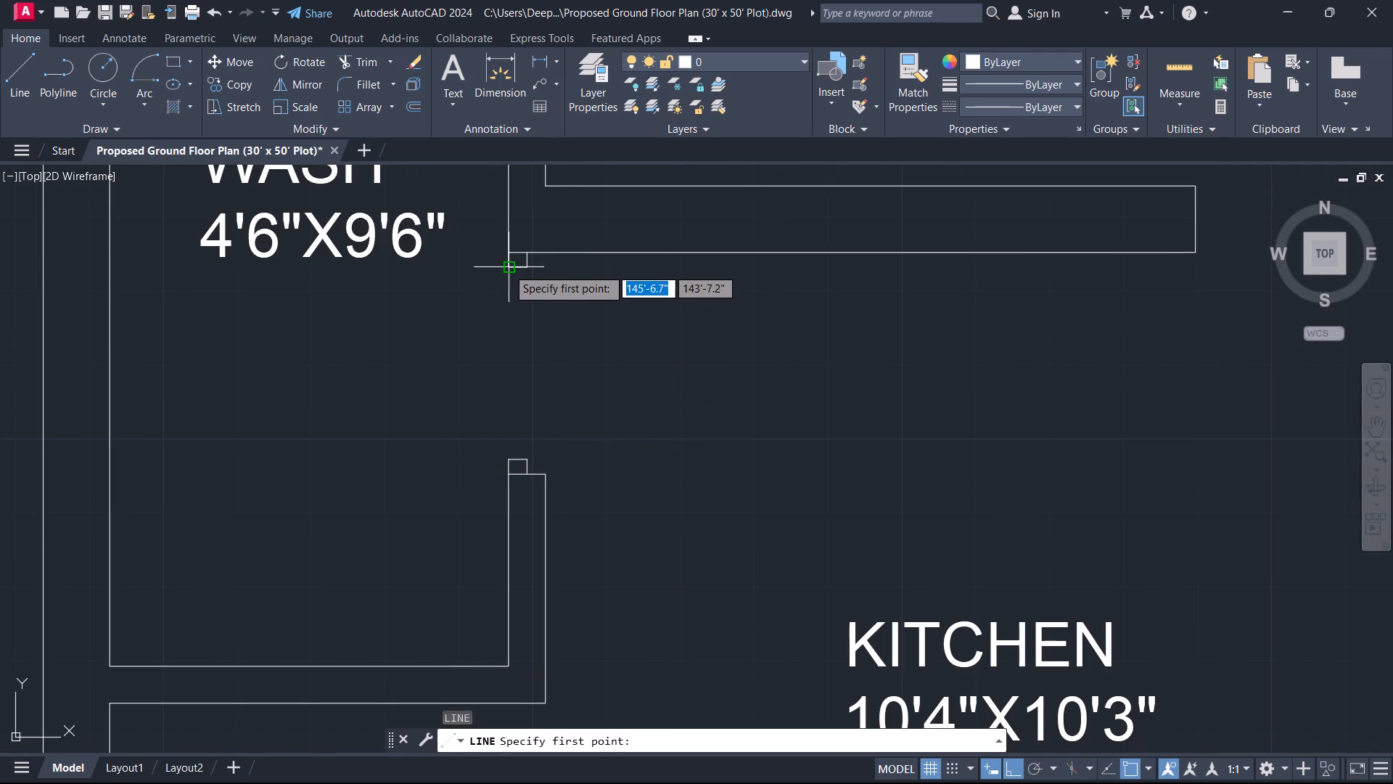
pyautogui.click(507, 268)
pyautogui.click(505, 465)
pyautogui.press('Escape')
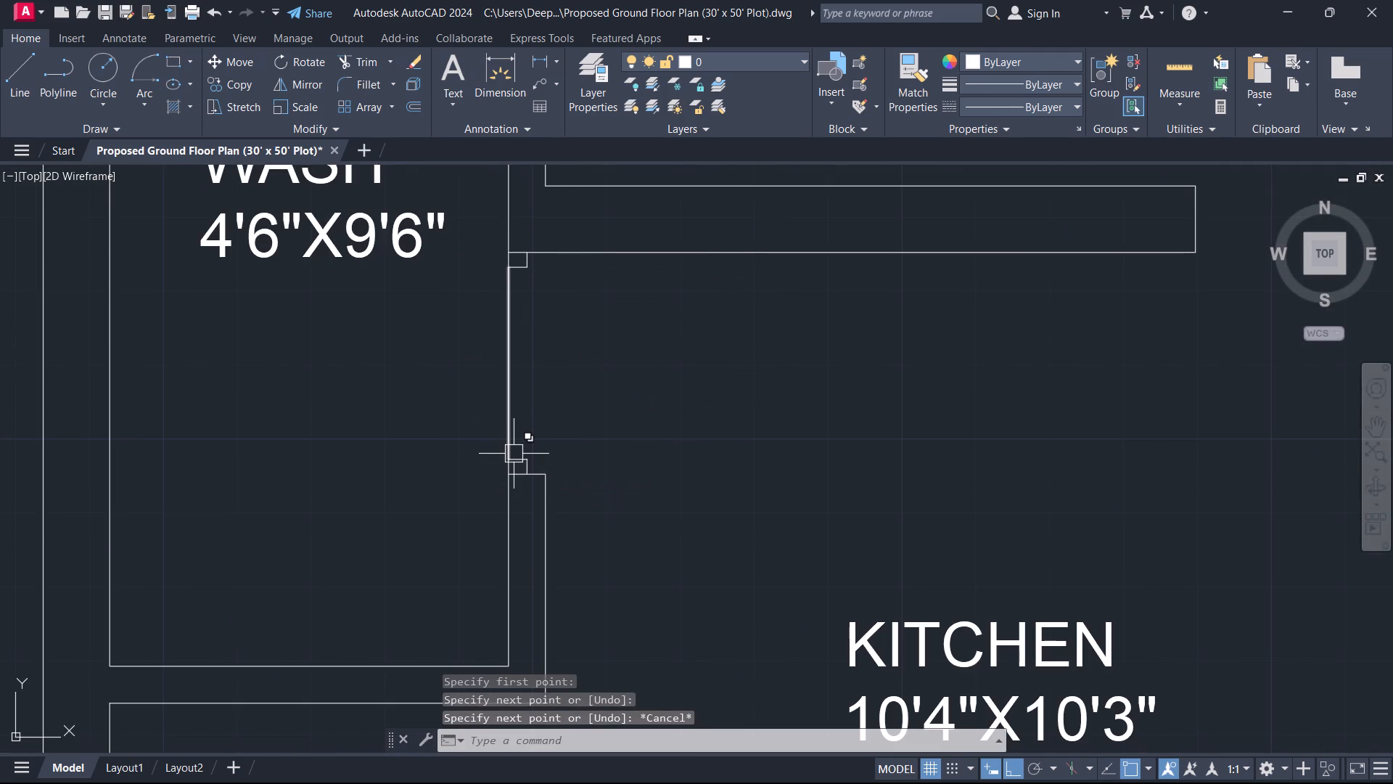
# Offset the vertical line in the WASH–KITCHEN opening by 1.5" toward the kitchen.
pyautogui.write('O')
pyautogui.press('space')
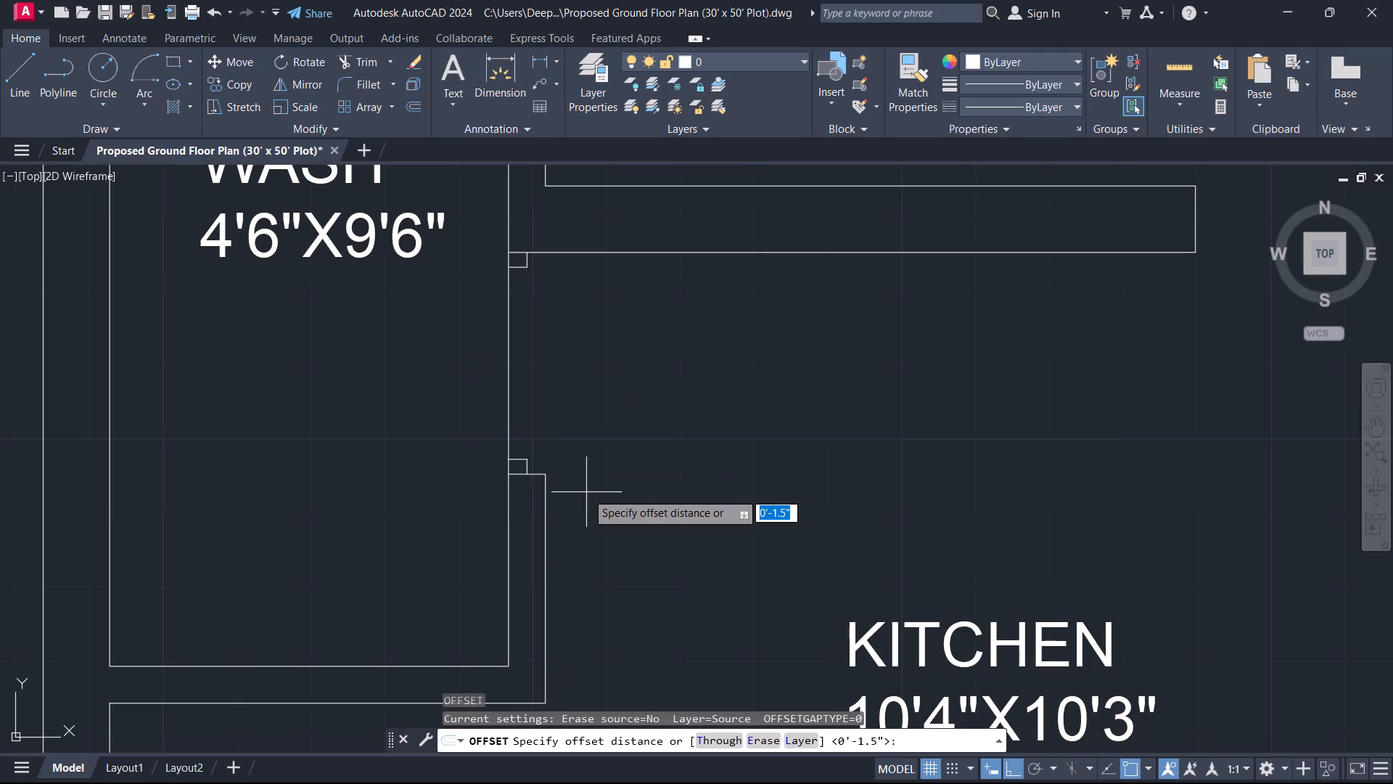
pyautogui.press('Return')
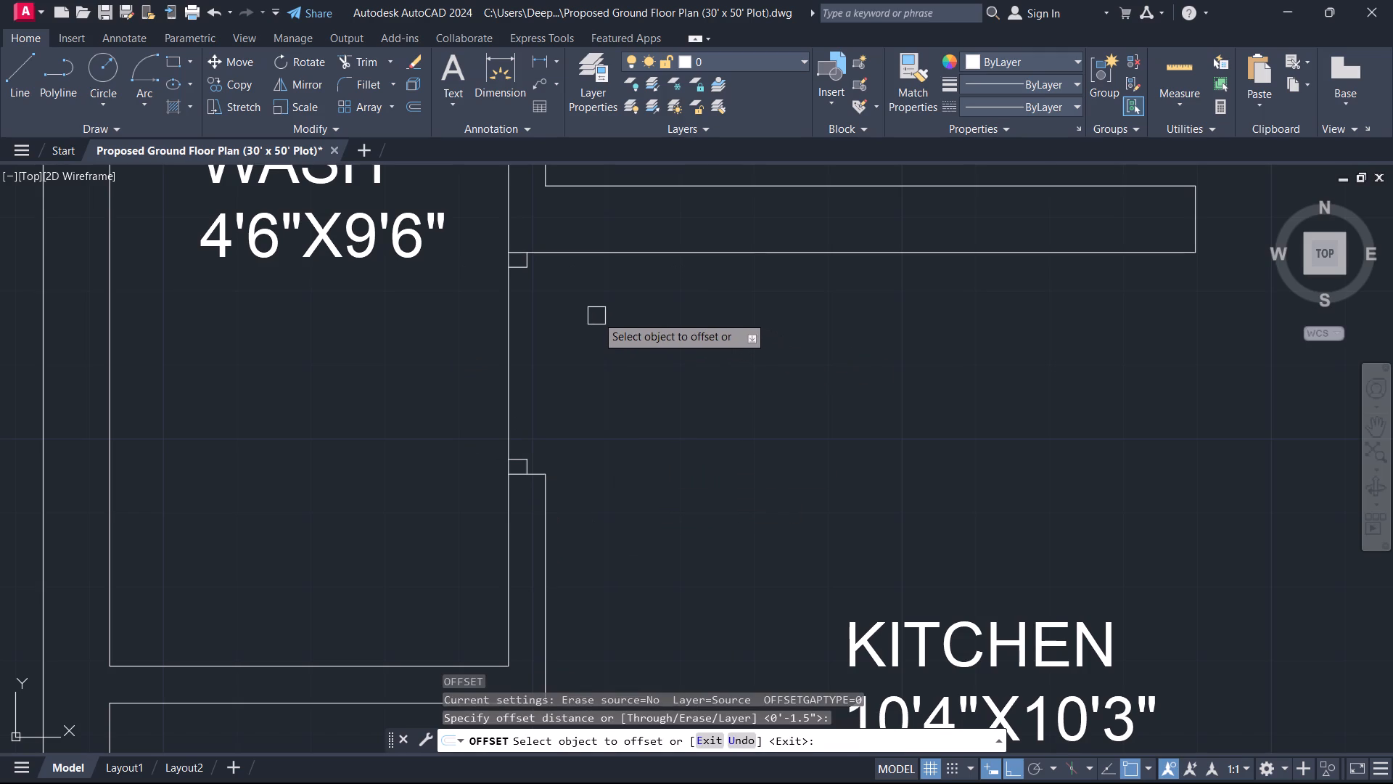
pyautogui.click(502, 364)
pyautogui.click(561, 366)
pyautogui.press('Escape')
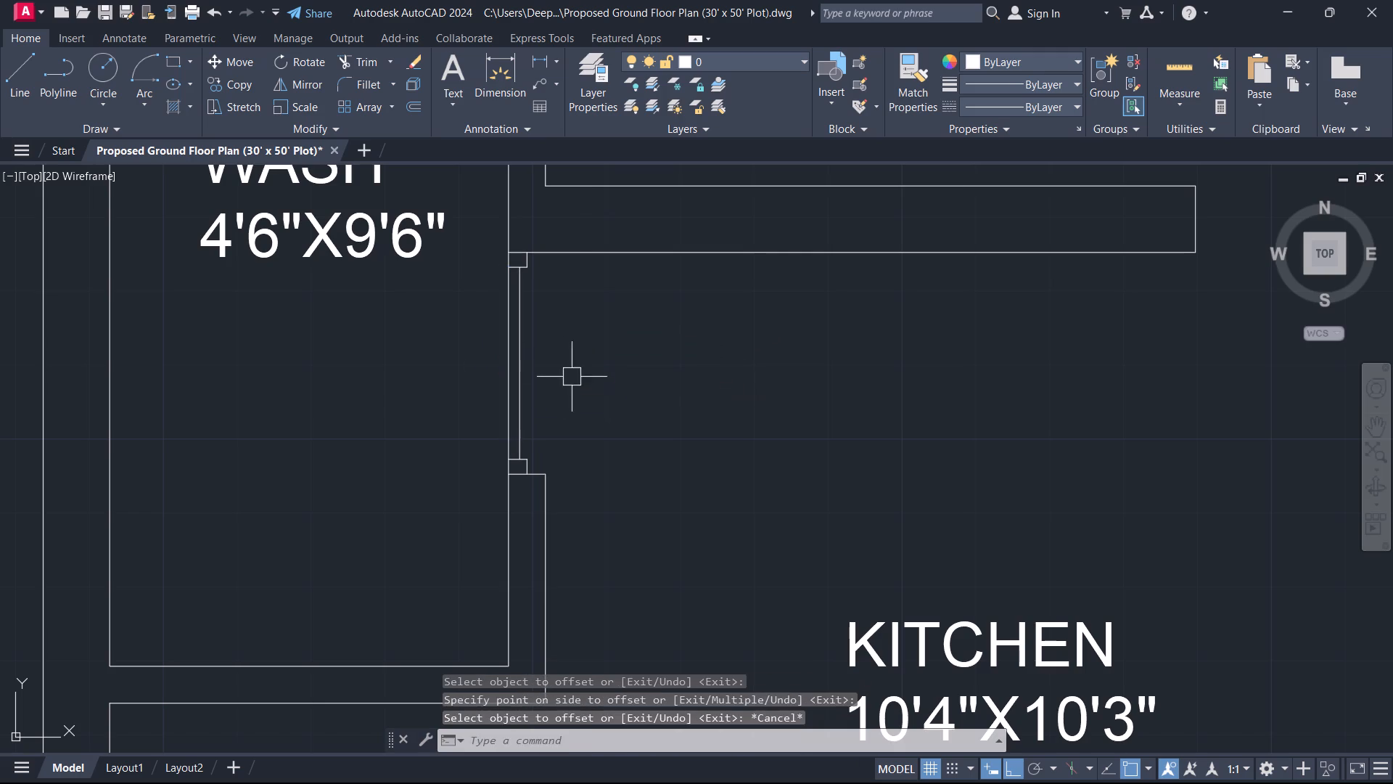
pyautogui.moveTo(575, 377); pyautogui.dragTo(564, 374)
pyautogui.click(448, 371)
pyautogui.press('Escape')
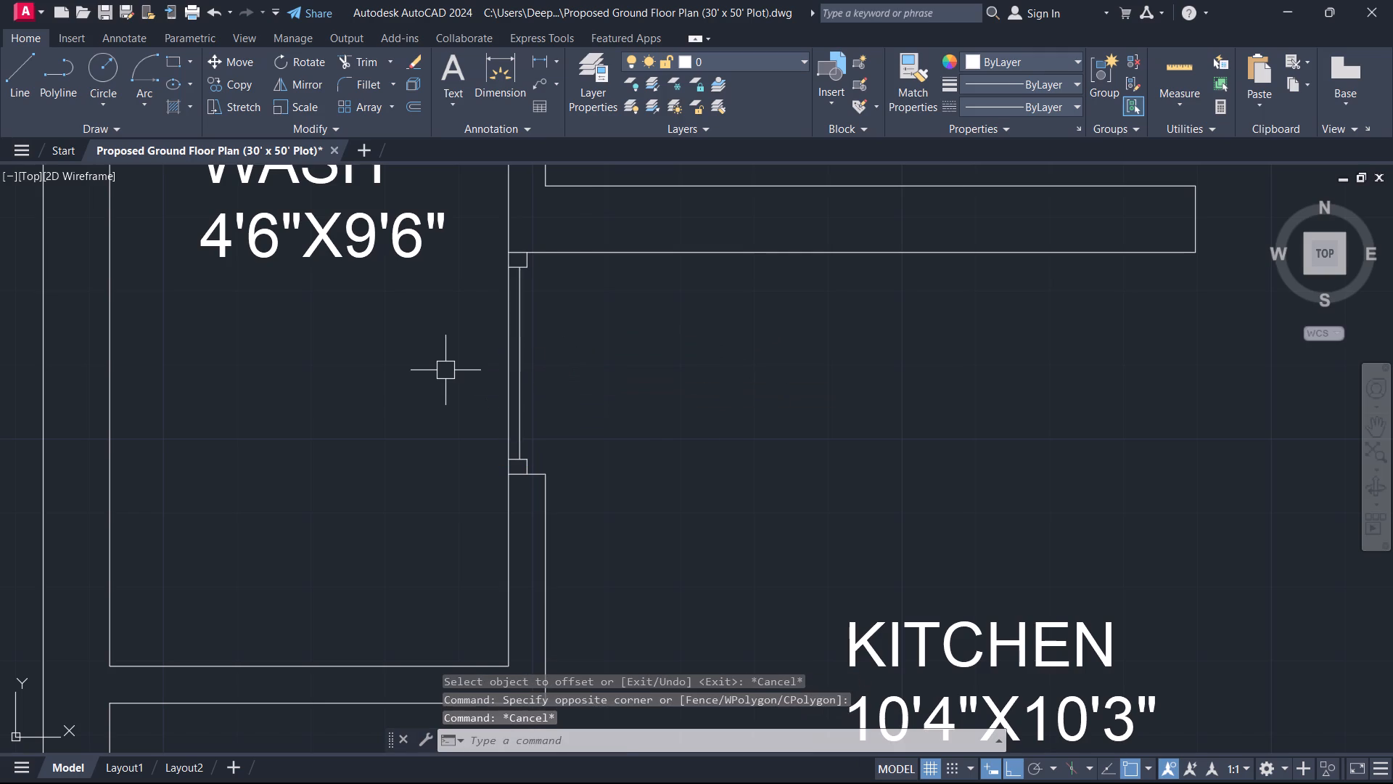
# Move both door-leaf lines 1" toward the kitchen so the outer one meets the upper jamb's kitchen-side corner.
pyautogui.moveTo(561, 385); pyautogui.dragTo(546, 384)
pyautogui.click(451, 382)
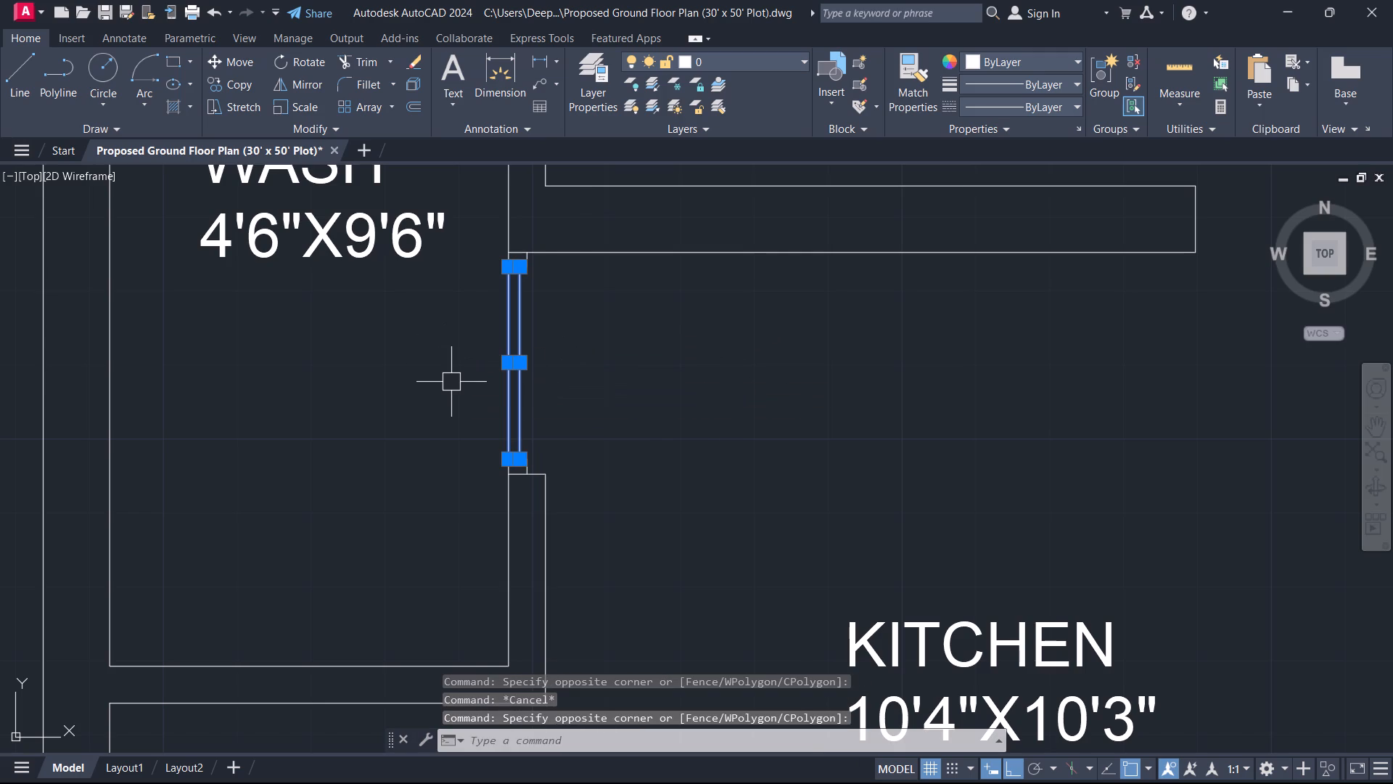
pyautogui.write('M')
pyautogui.press('space')
pyautogui.scroll(3, 345, 310)
pyautogui.moveTo(916, 242); pyautogui.dragTo(913, 248, button='middle')
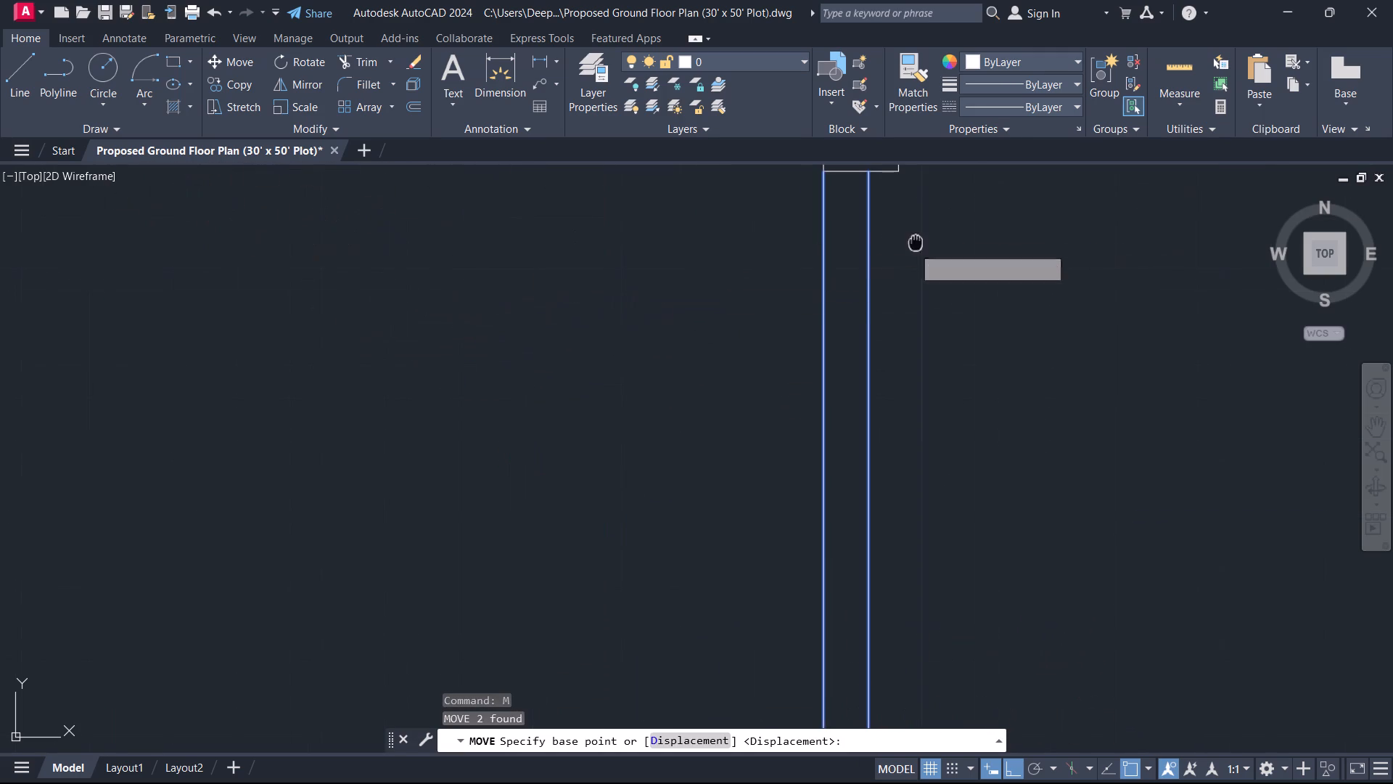
pyautogui.moveTo(913, 248); pyautogui.dragTo(616, 420, button='middle')
pyautogui.click(568, 353)
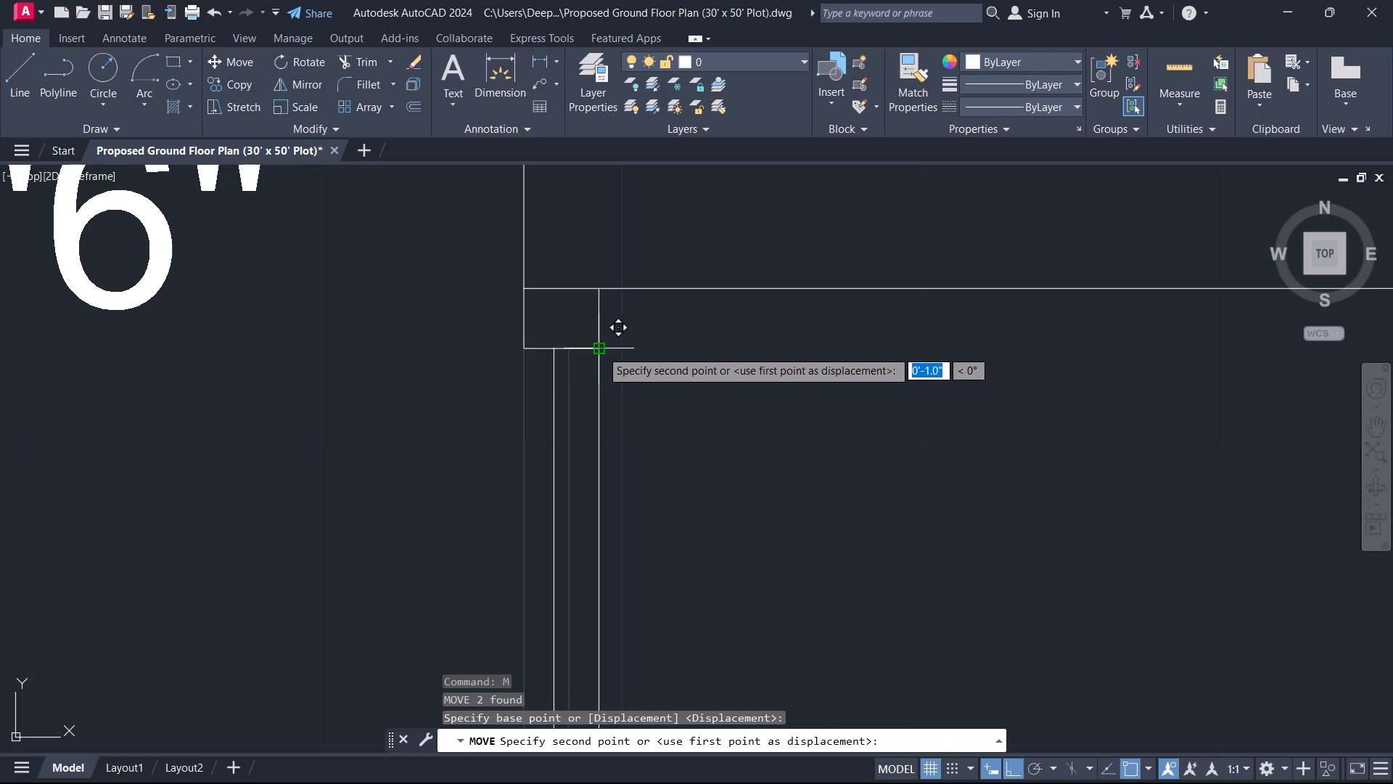
pyautogui.click(601, 349)
pyautogui.press('Escape')
# Rotate the two leaf lines 90° about the upper jamb's kitchen-side corner so the leaf opens horizontally into the kitchen.
pyautogui.moveTo(667, 423); pyautogui.dragTo(644, 426)
pyautogui.click(436, 457)
pyautogui.write('RO')
pyautogui.press('space')
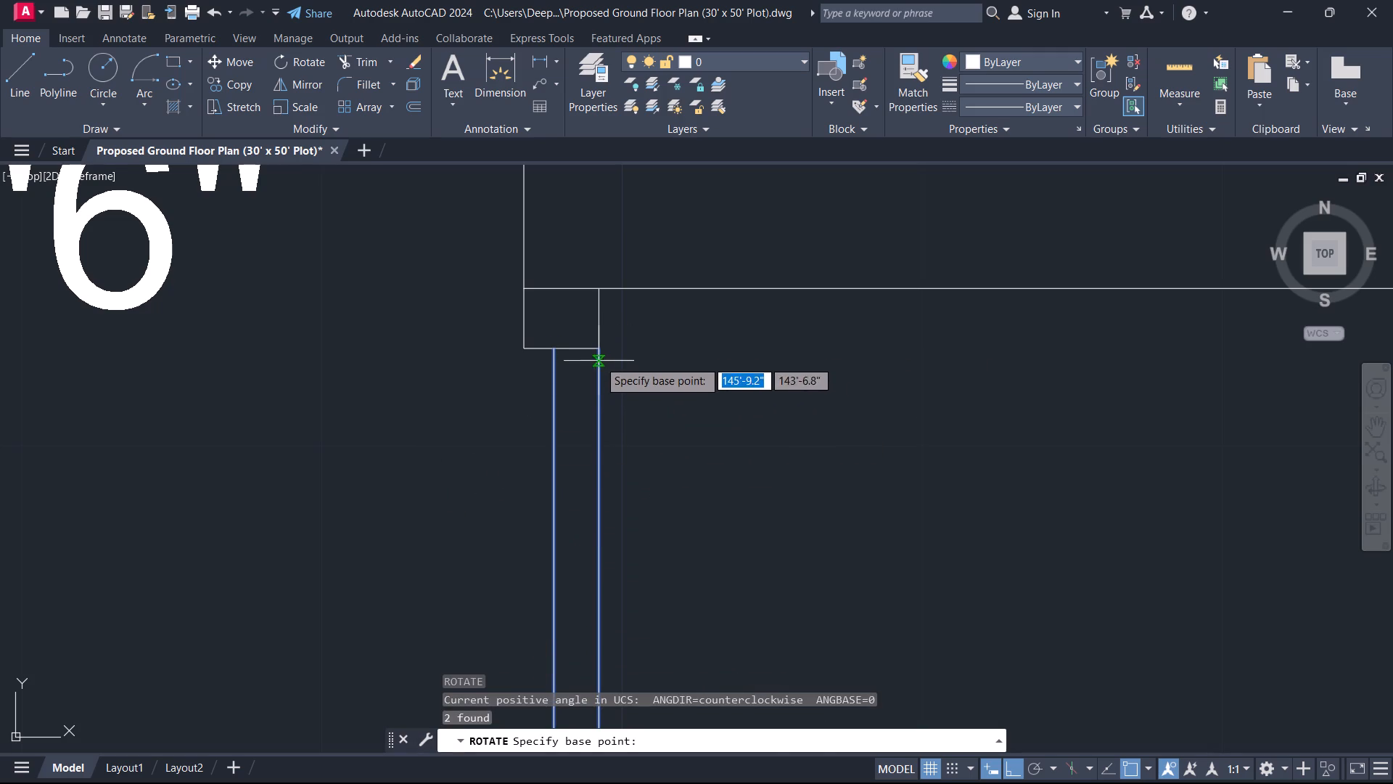
pyautogui.click(599, 352)
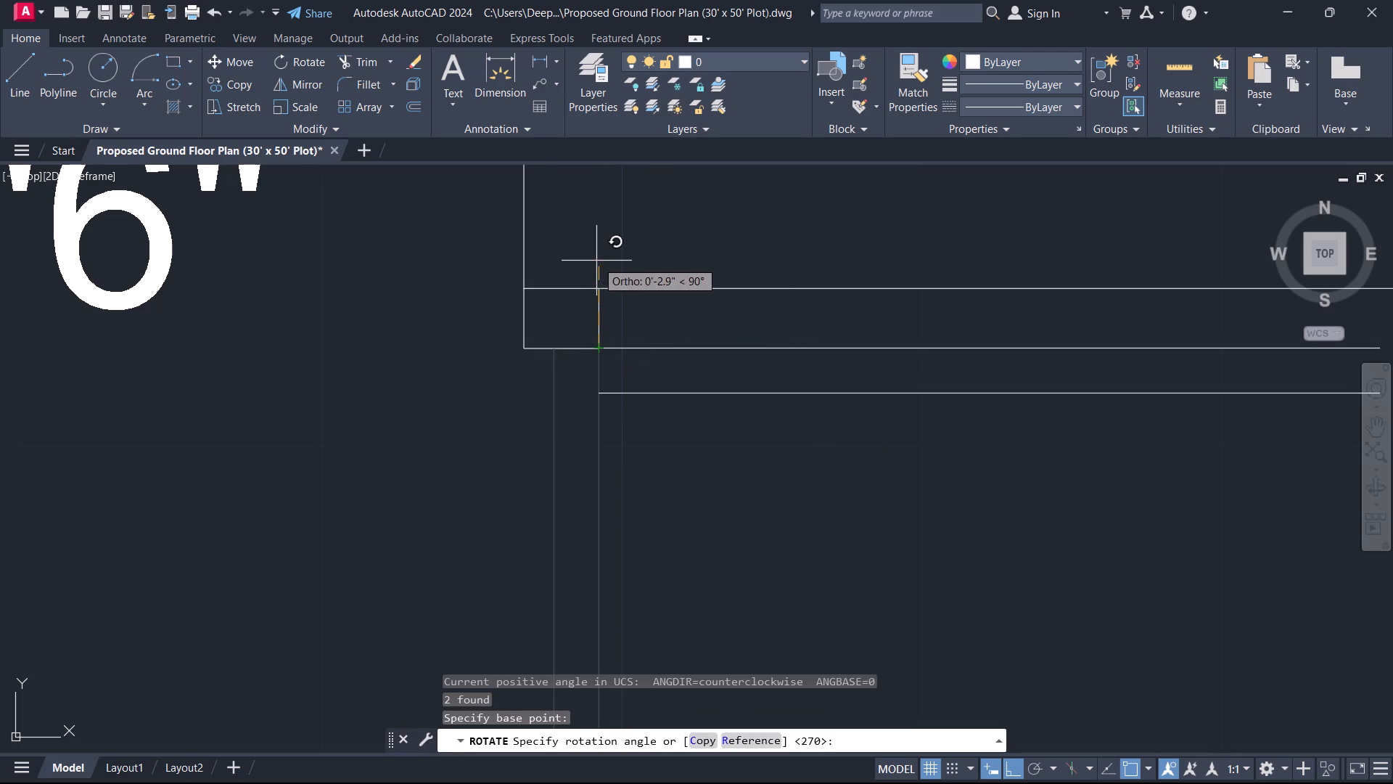
pyautogui.click(599, 253)
pyautogui.press('Escape')
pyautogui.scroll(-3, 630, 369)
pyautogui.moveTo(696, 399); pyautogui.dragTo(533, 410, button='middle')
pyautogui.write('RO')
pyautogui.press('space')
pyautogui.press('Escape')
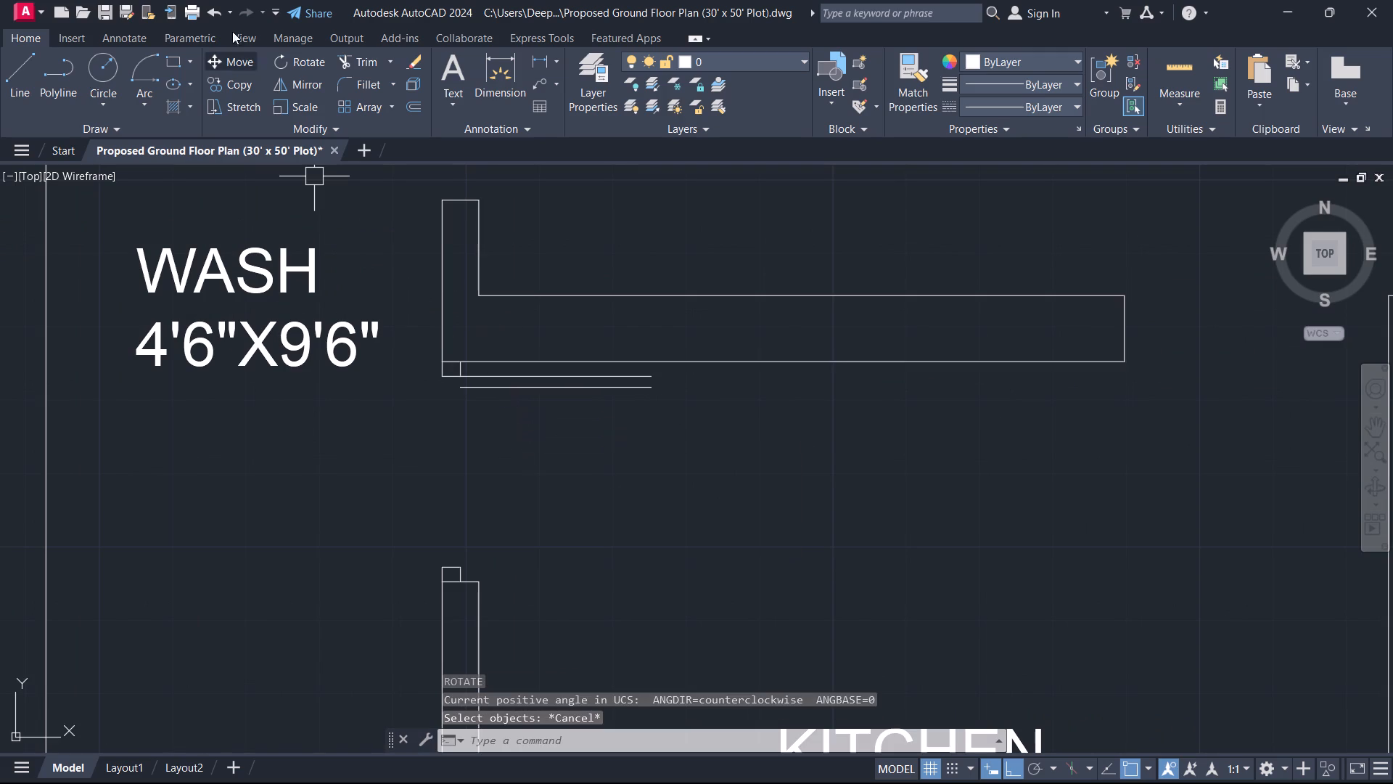
# Draw the door-swing arc by start, center and end, from the lower jamb's kitchen-side corner around the hinge corner to the leaf's free end.
pyautogui.click(139, 67)
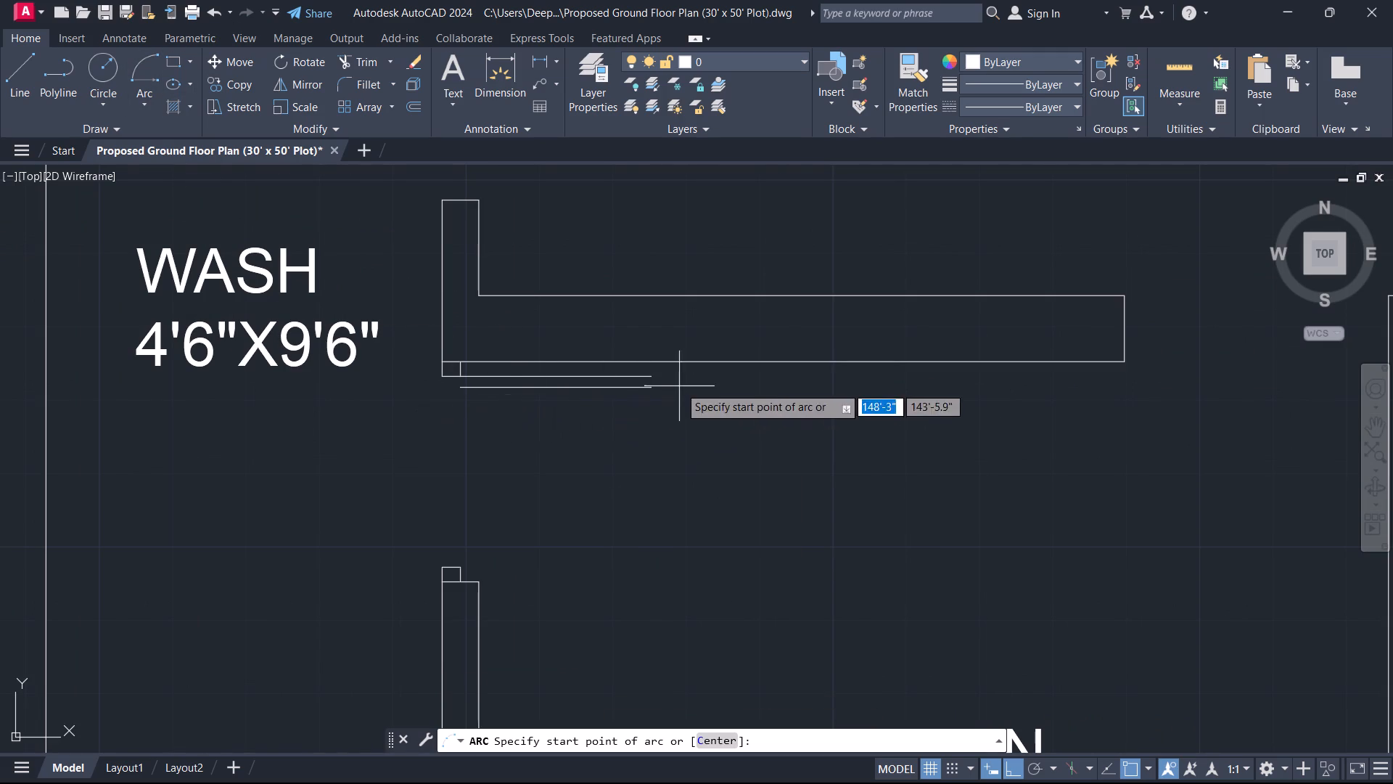
pyautogui.scroll(1, 679, 386)
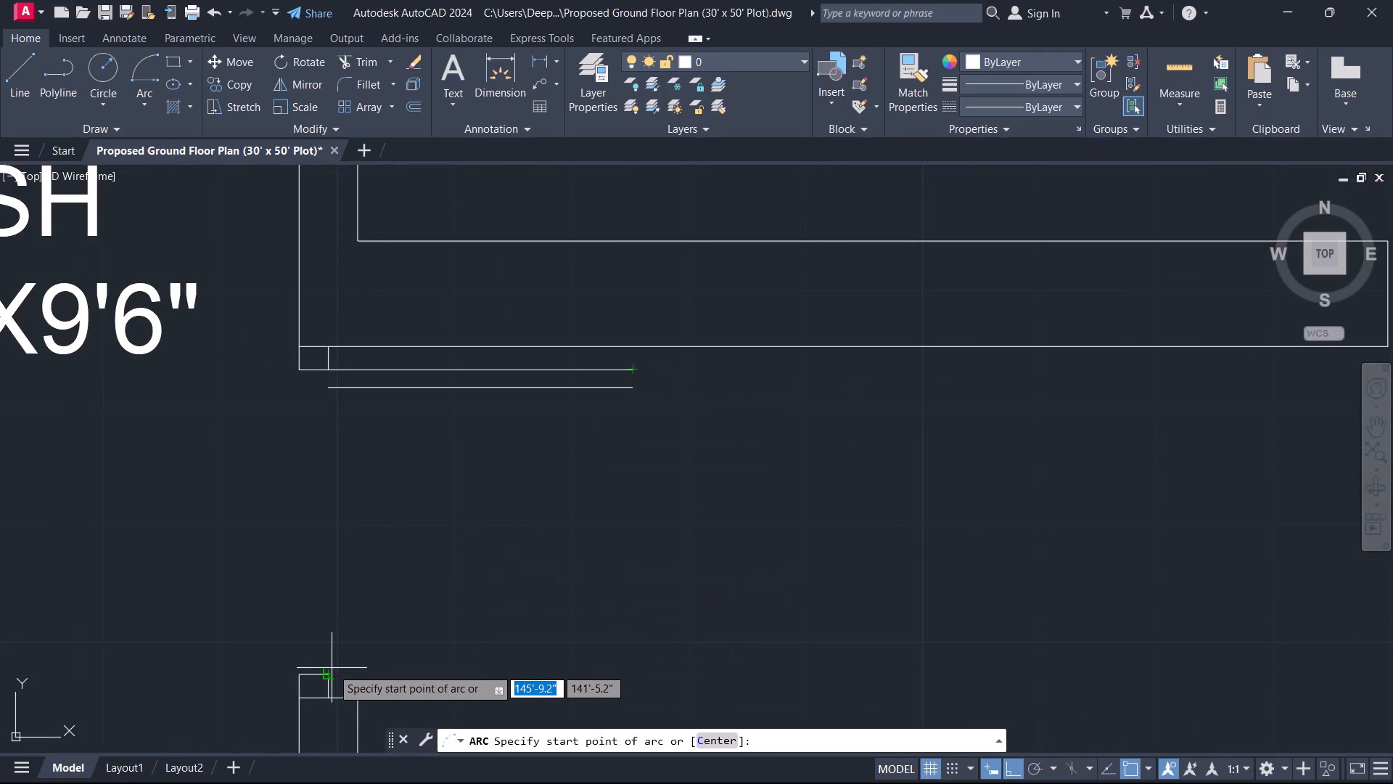
pyautogui.click(332, 669)
pyautogui.click(326, 369)
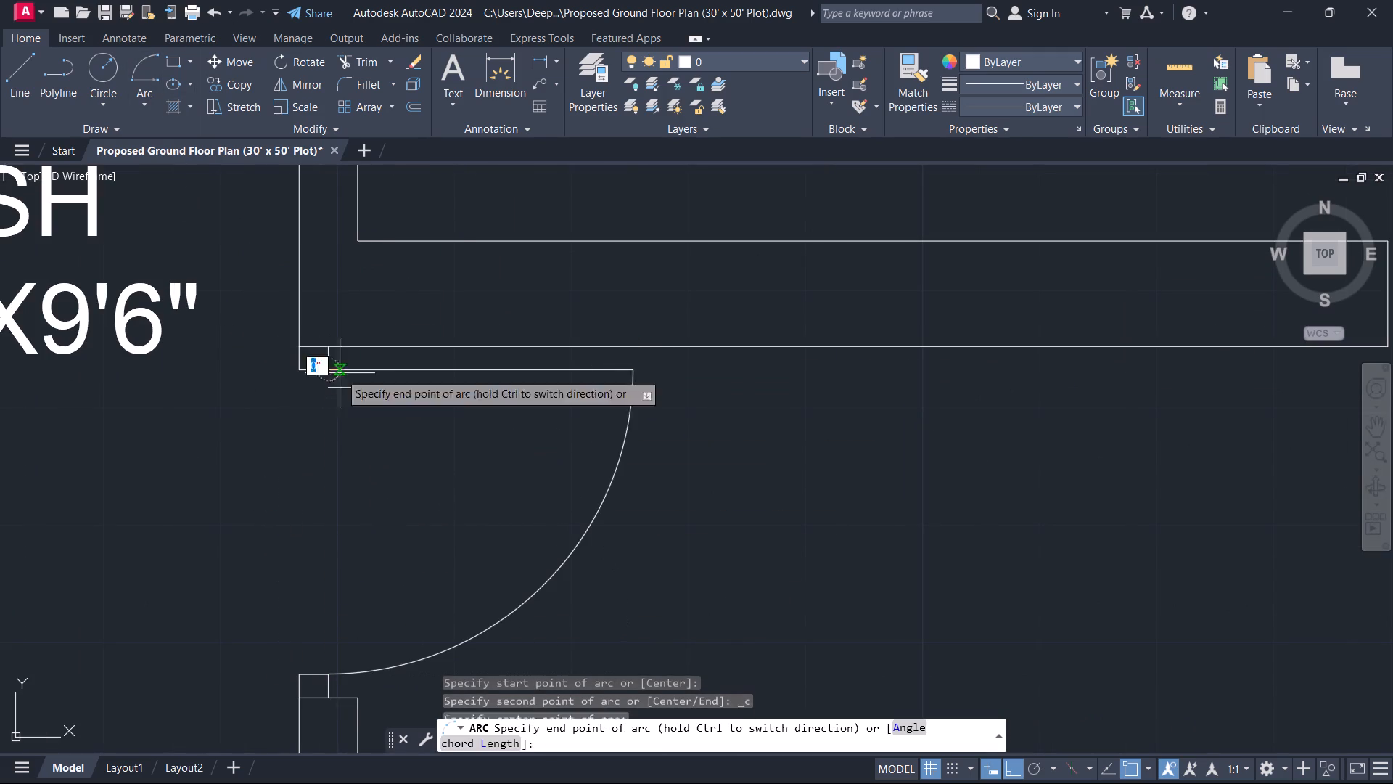
pyautogui.click(638, 366)
pyautogui.press('Escape')
# Trim the lower leaf line's overhang beyond the swing arc at the free end of the WASH–KITCHEN door.
pyautogui.scroll(4, 630, 395)
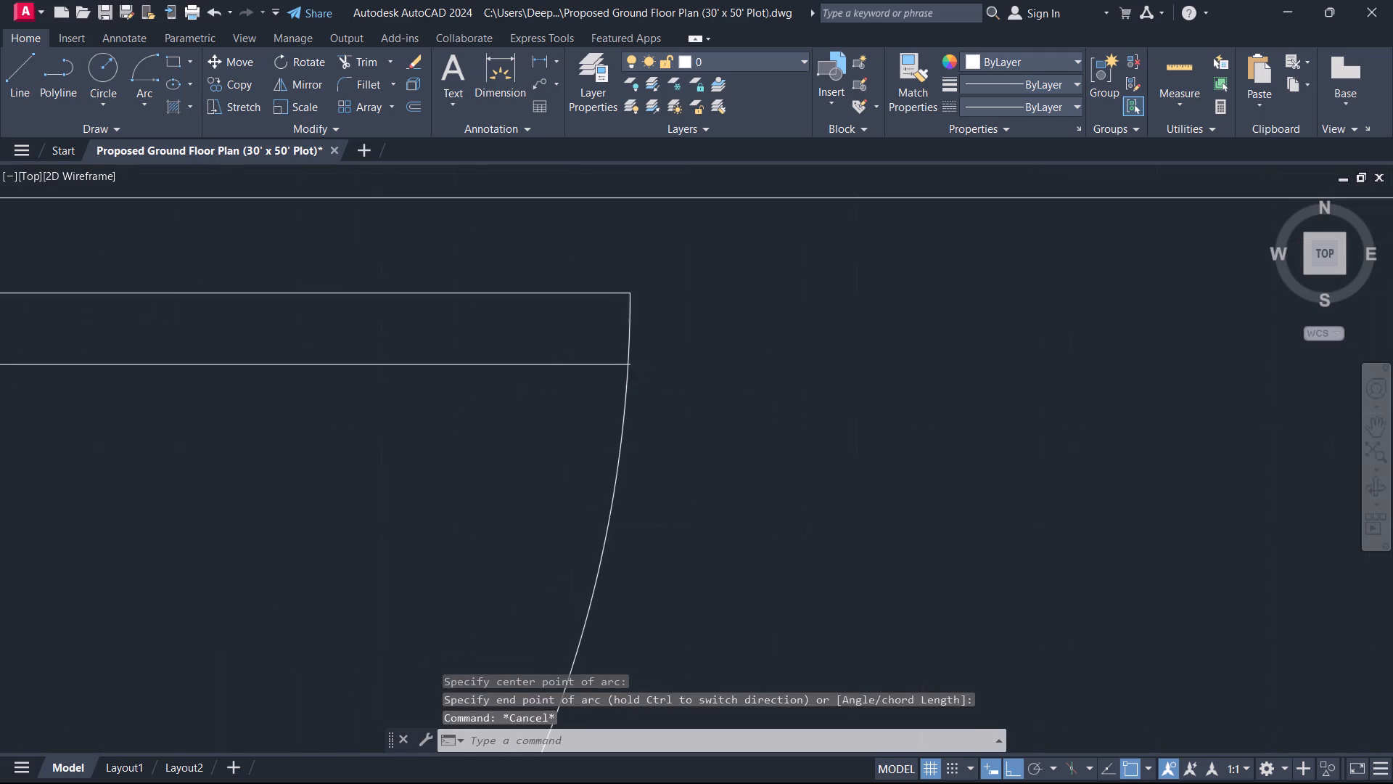
pyautogui.scroll(3, 630, 388)
pyautogui.write('TR')
pyautogui.press('space')
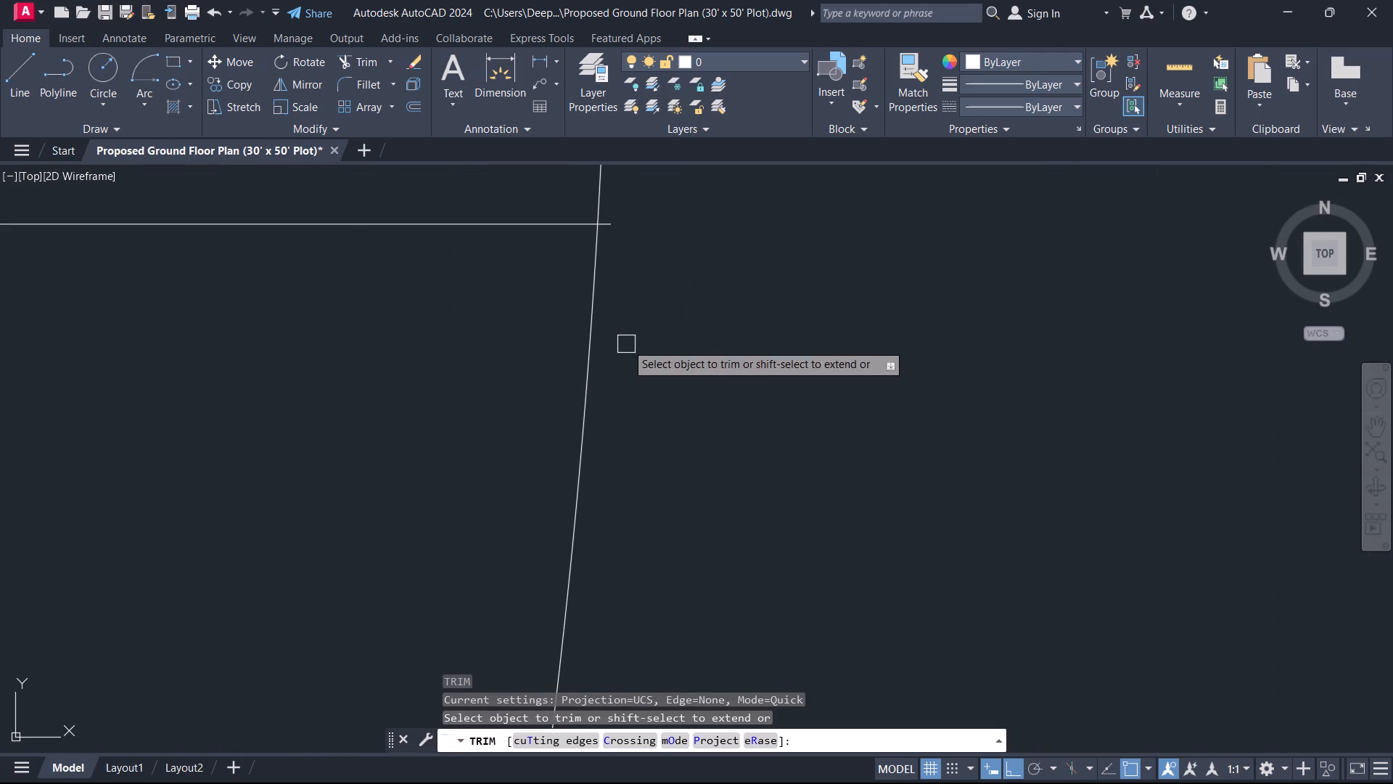
pyautogui.scroll(1, 620, 321)
pyautogui.moveTo(607, 287); pyautogui.dragTo(633, 483, button='middle')
pyautogui.click(625, 356)
pyautogui.press('Escape')
# Draw a short vertical line closing the hinge end of the WASH–KITCHEN door leaf, from the jamb corner to the lower leaf line.
pyautogui.scroll(-9, 570, 404)
pyautogui.moveTo(511, 434); pyautogui.dragTo(921, 369, button='middle')
pyautogui.scroll(2, 797, 376)
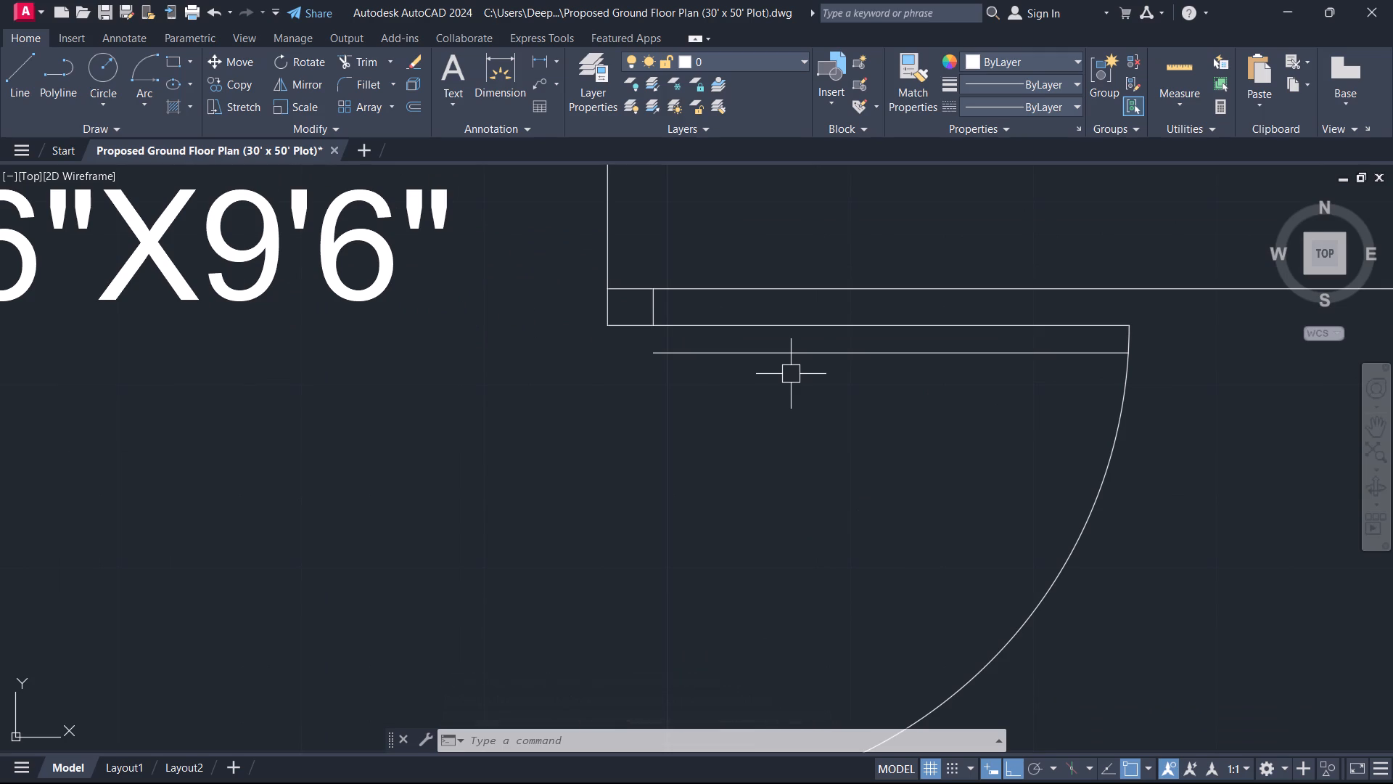
pyautogui.scroll(-1, 780, 369)
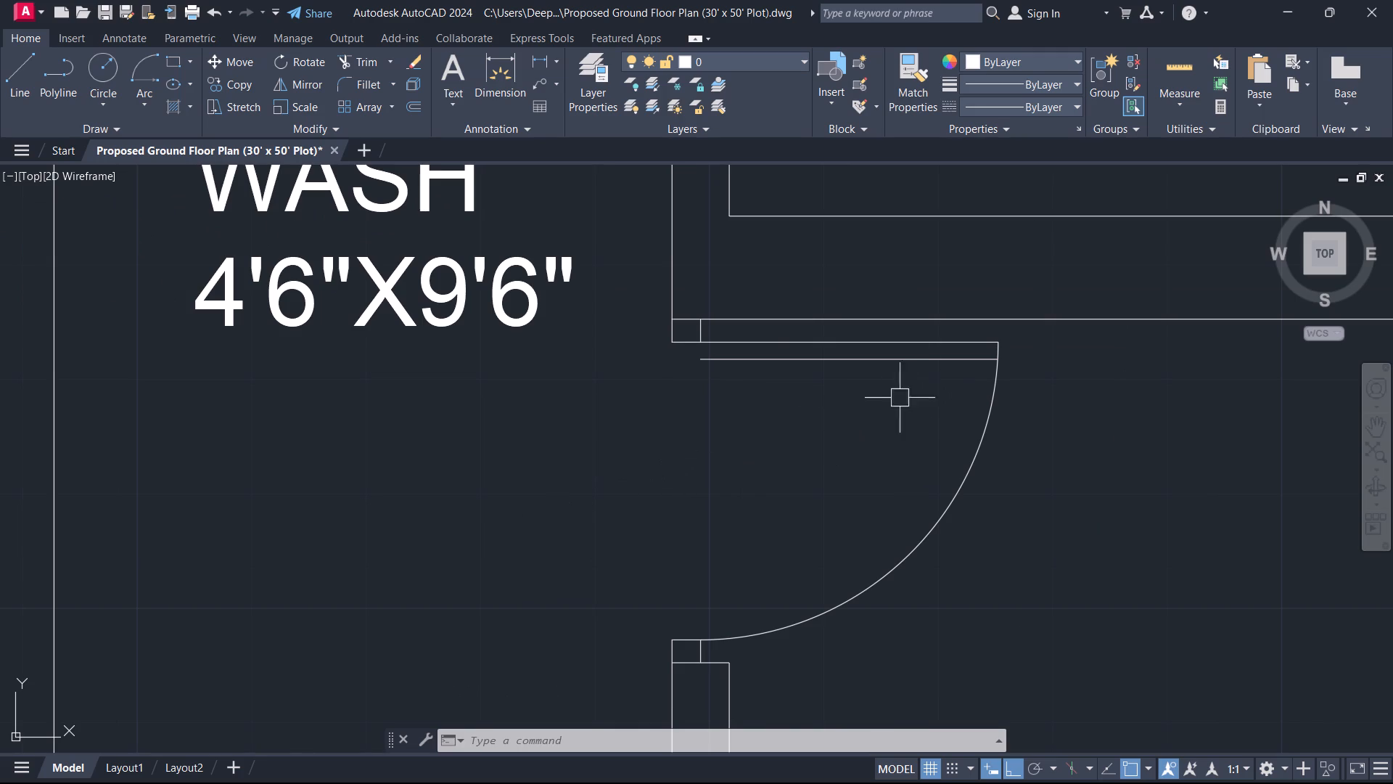
pyautogui.write('L')
pyautogui.press('space')
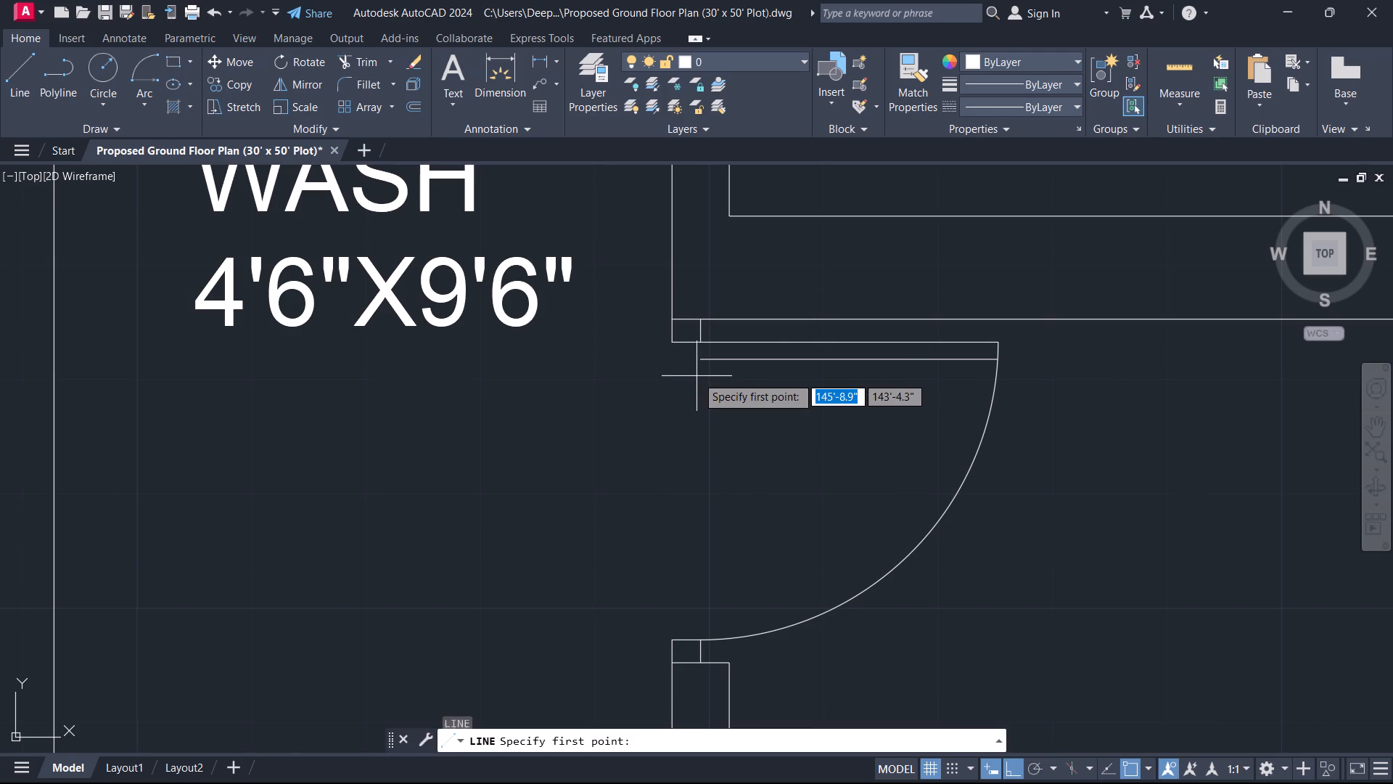
pyautogui.scroll(3, 699, 373)
pyautogui.click(688, 321)
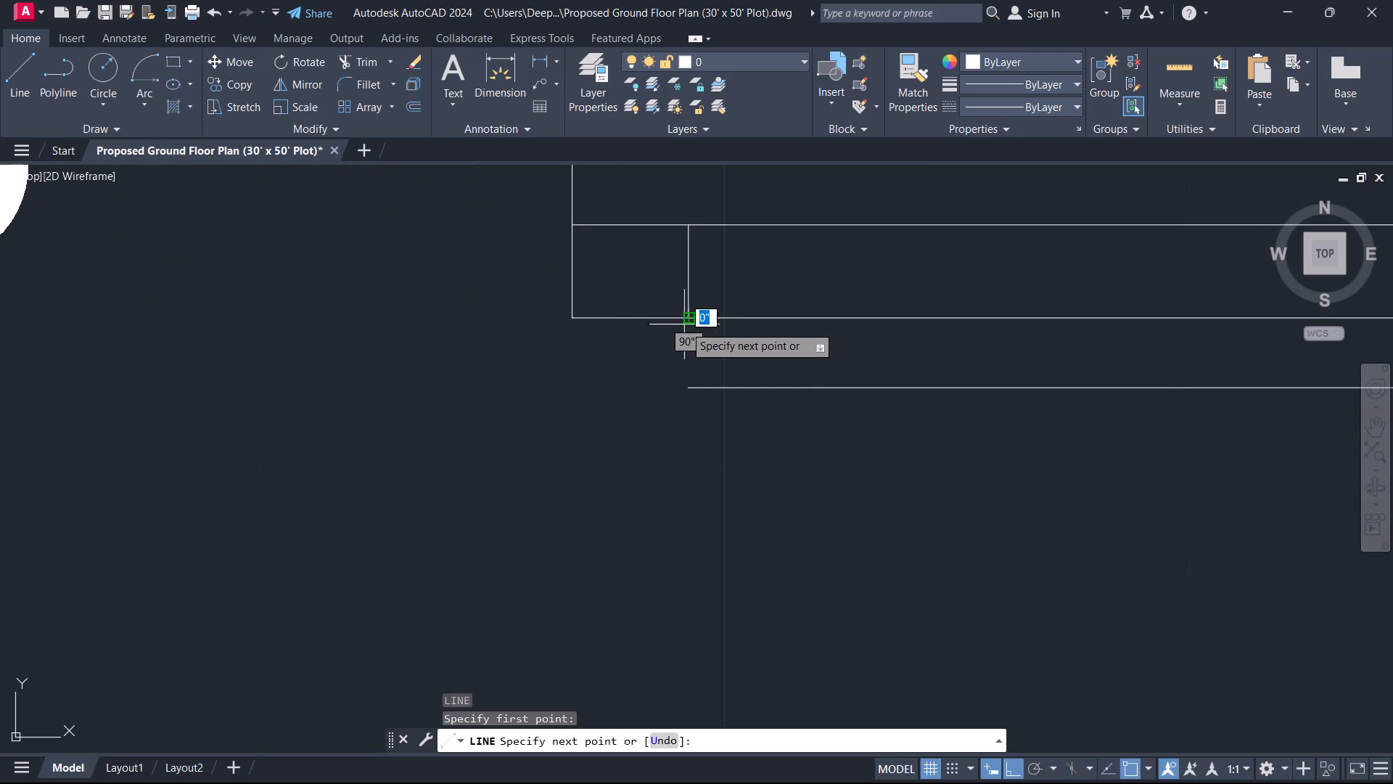
pyautogui.click(687, 386)
pyautogui.press('Escape')
# Examine the bedroom, hall, kitchen and store walls for openings that still need doors.
pyautogui.scroll(-4, 694, 345)
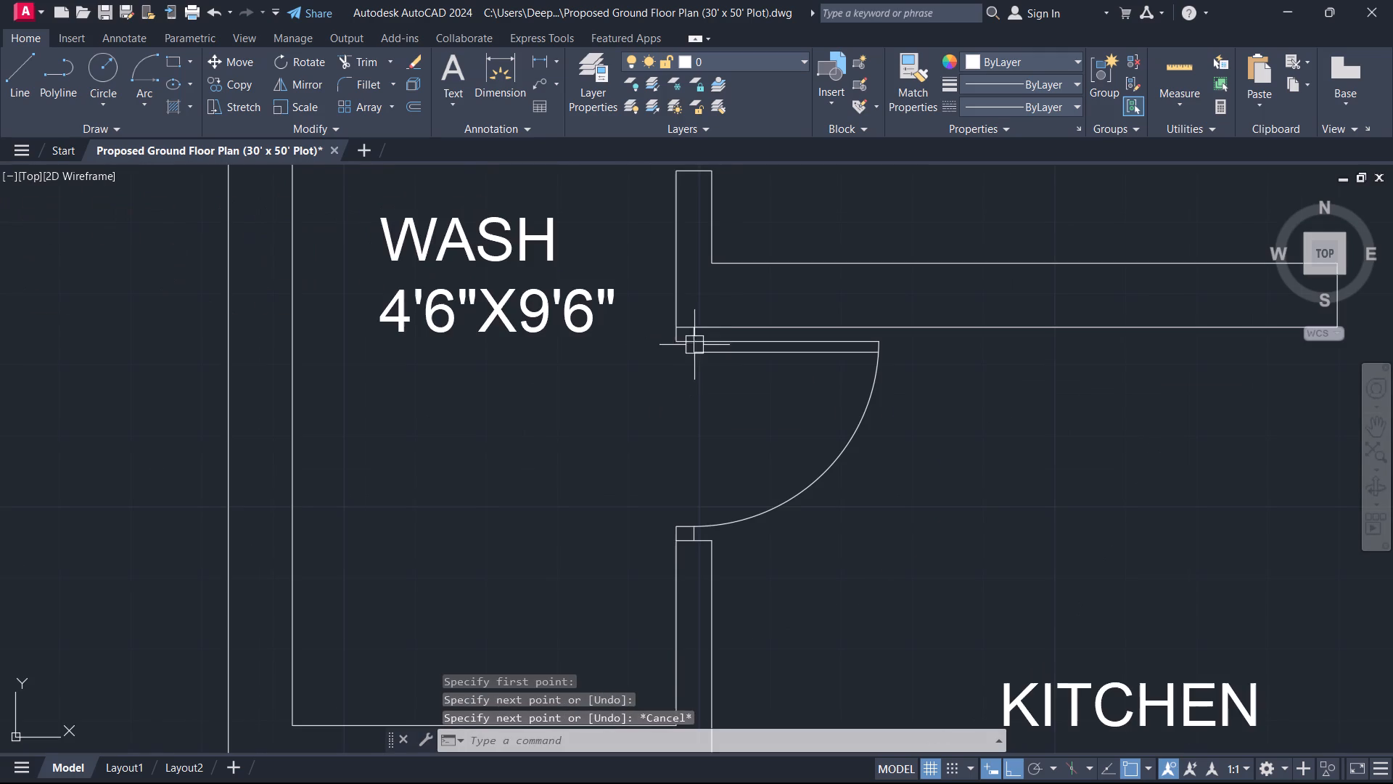
pyautogui.moveTo(722, 415); pyautogui.dragTo(750, 417, button='middle')
pyautogui.scroll(-1, 725, 417)
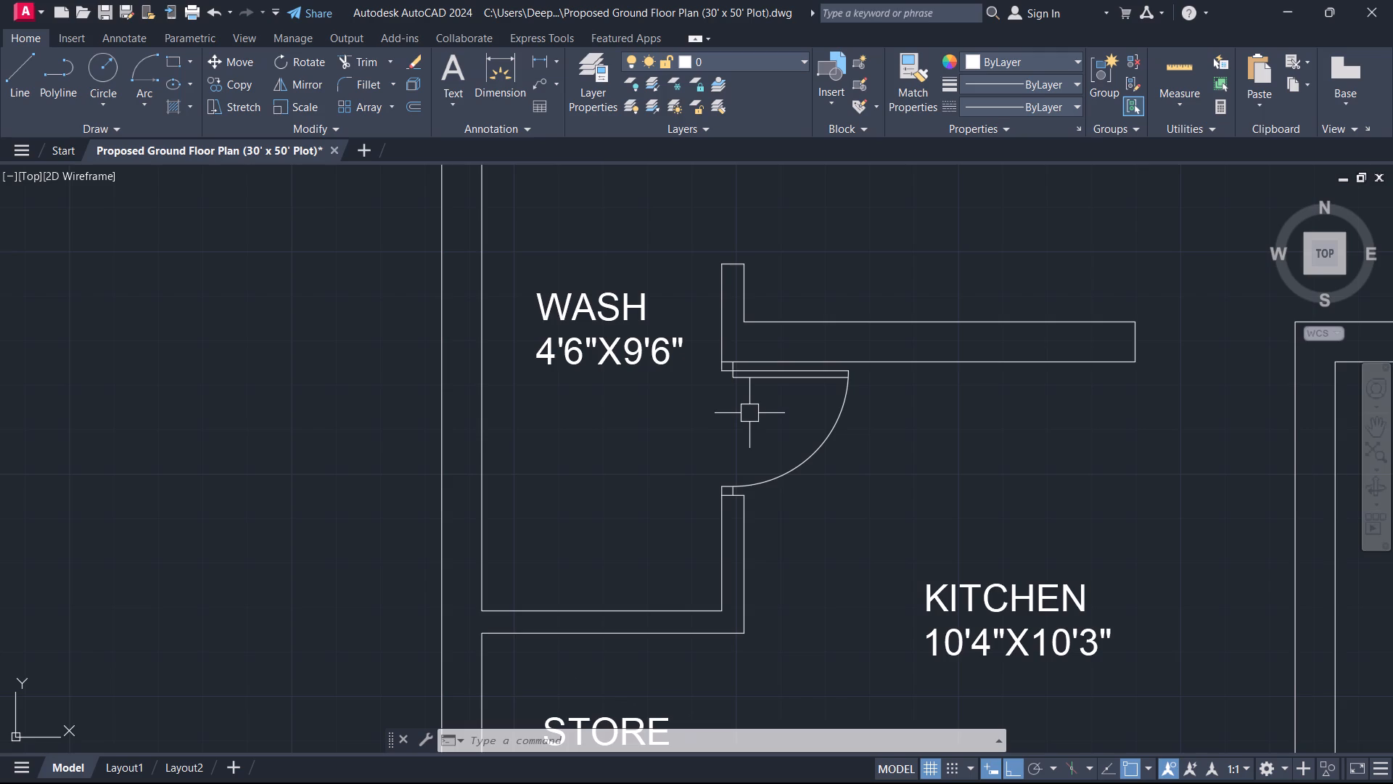
pyautogui.scroll(1, 678, 320)
pyautogui.scroll(-3, 648, 295)
pyautogui.moveTo(680, 256); pyautogui.dragTo(585, 436, button='middle')
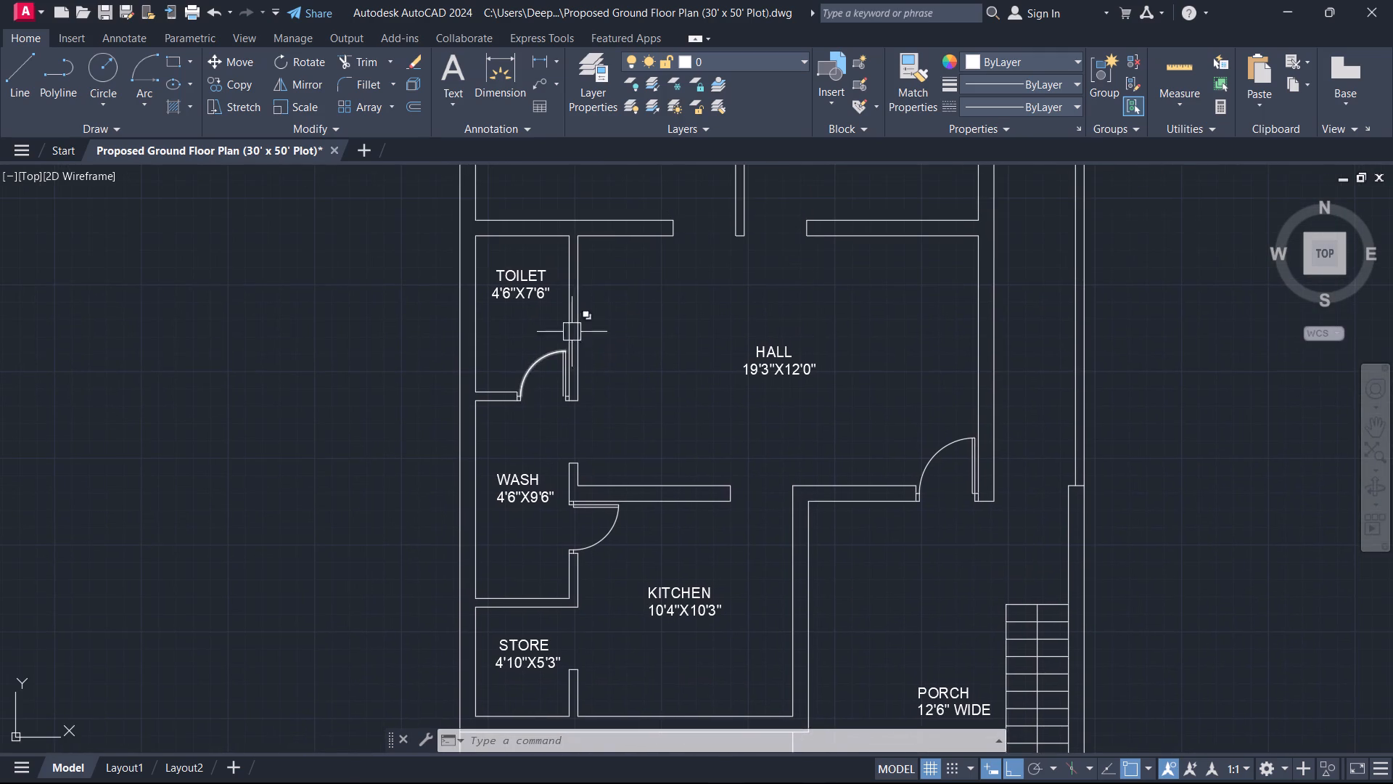
pyautogui.moveTo(638, 355); pyautogui.dragTo(564, 592, button='middle')
pyautogui.moveTo(486, 363); pyautogui.dragTo(487, 465, button='middle')
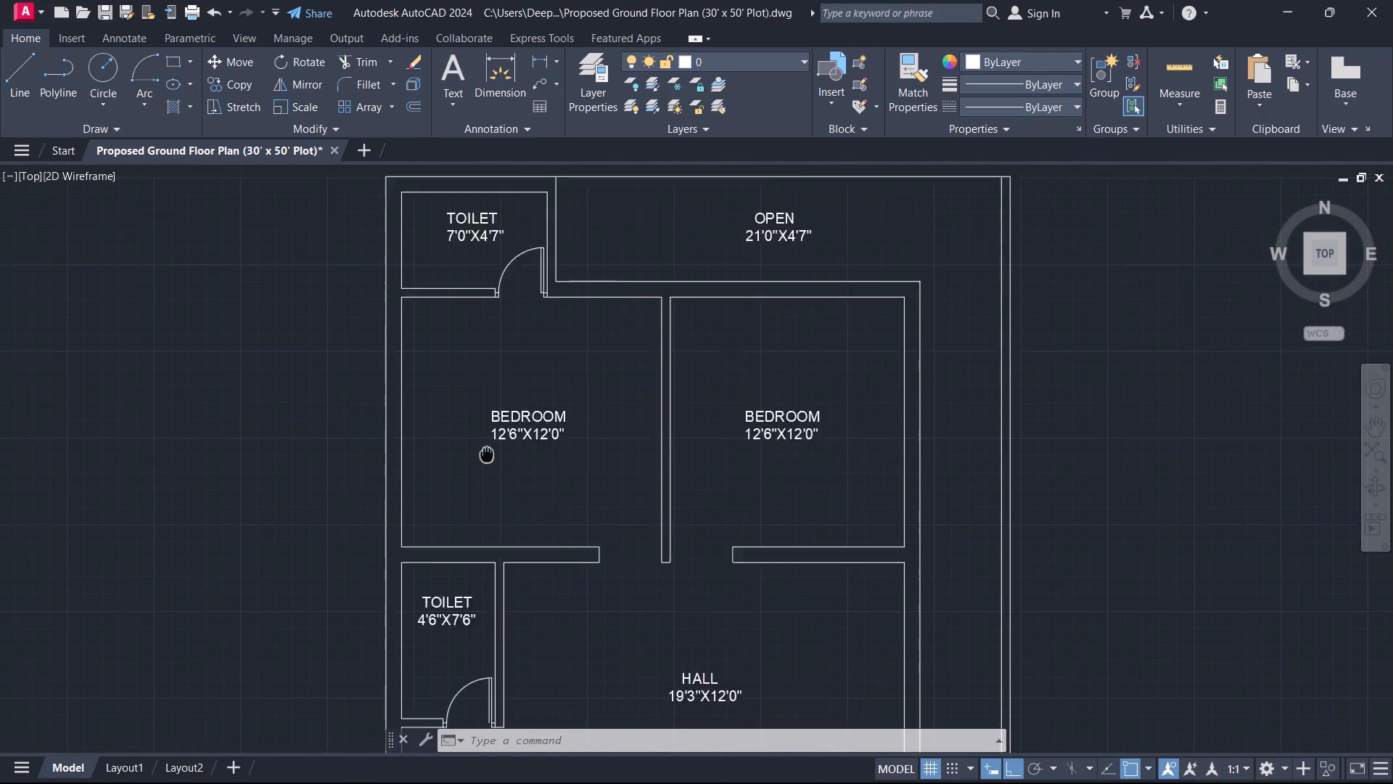
pyautogui.moveTo(487, 465); pyautogui.dragTo(484, 533, button='middle')
pyautogui.scroll(1, 517, 547)
pyautogui.moveTo(517, 547); pyautogui.dragTo(575, 364, button='middle')
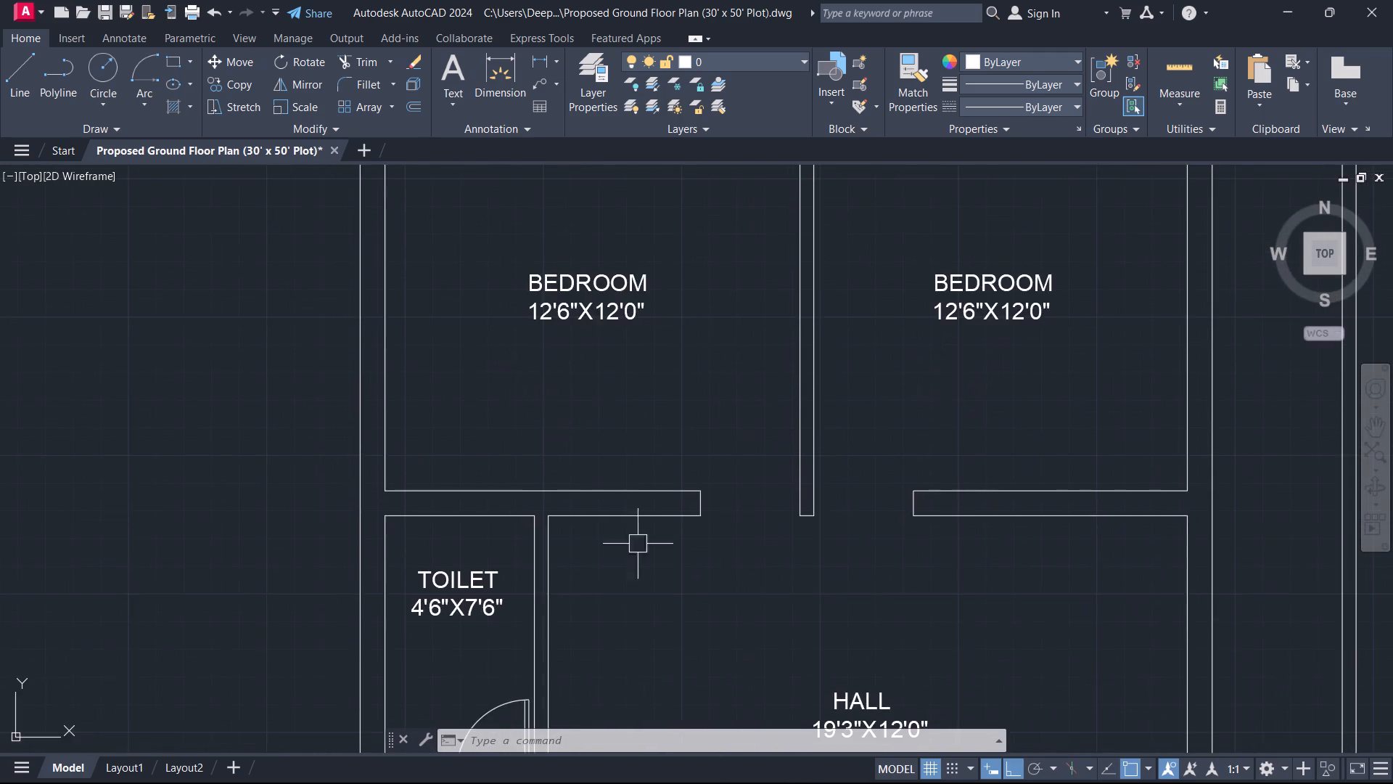
pyautogui.scroll(-3, 658, 579)
pyautogui.moveTo(673, 613); pyautogui.dragTo(602, 356, button='middle')
pyautogui.scroll(2, 610, 413)
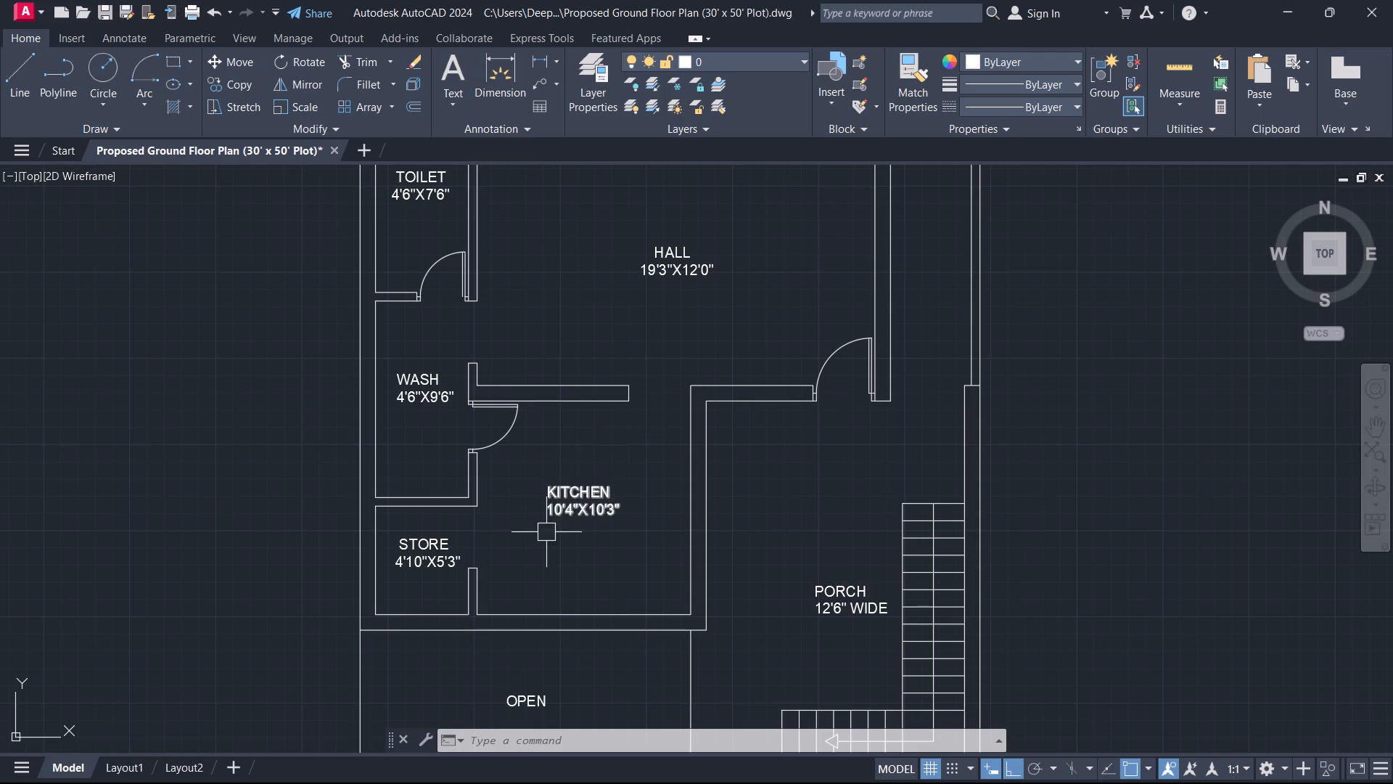
pyautogui.moveTo(546, 533); pyautogui.dragTo(584, 383, button='middle')
pyautogui.scroll(1, 566, 472)
pyautogui.scroll(-3, 1035, 484)
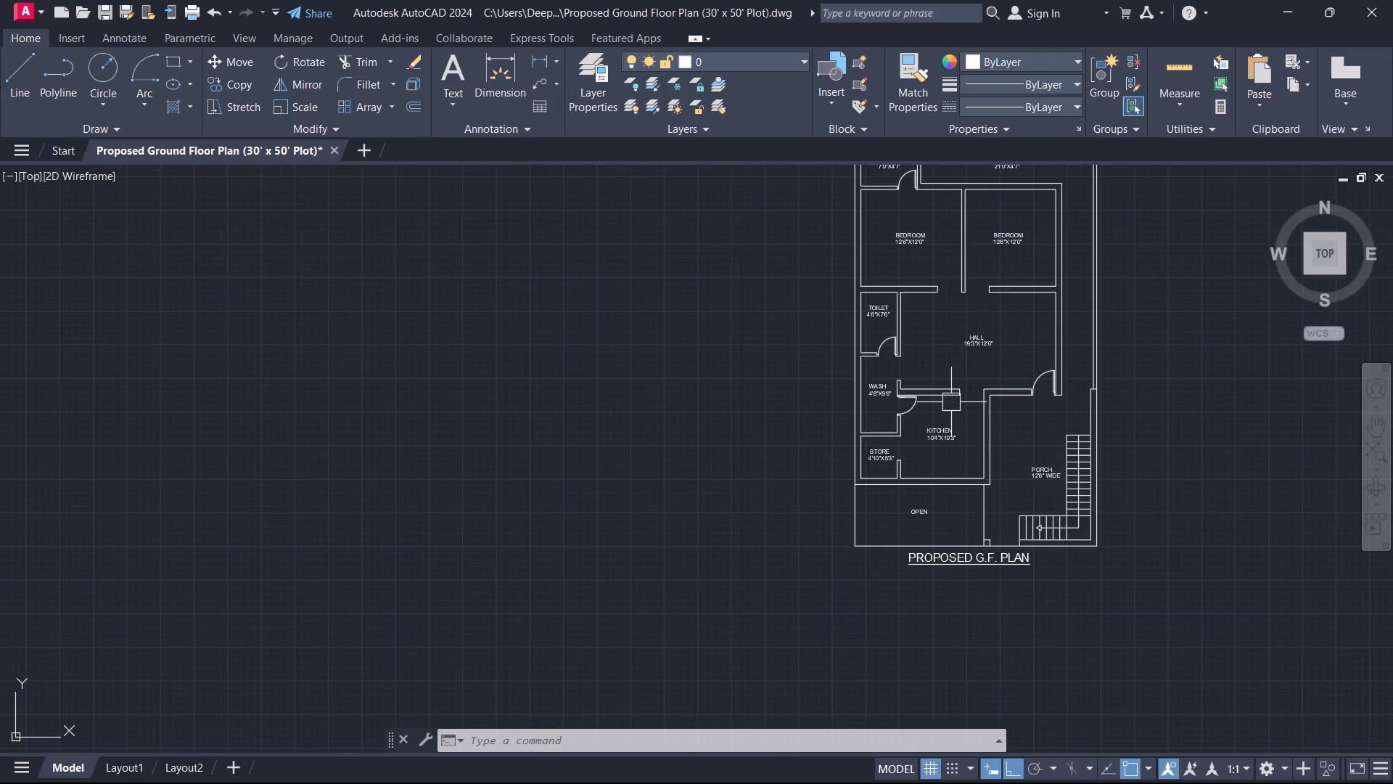
pyautogui.moveTo(951, 402); pyautogui.dragTo(755, 526, button='middle')
pyautogui.scroll(1, 797, 362)
pyautogui.scroll(2, 755, 473)
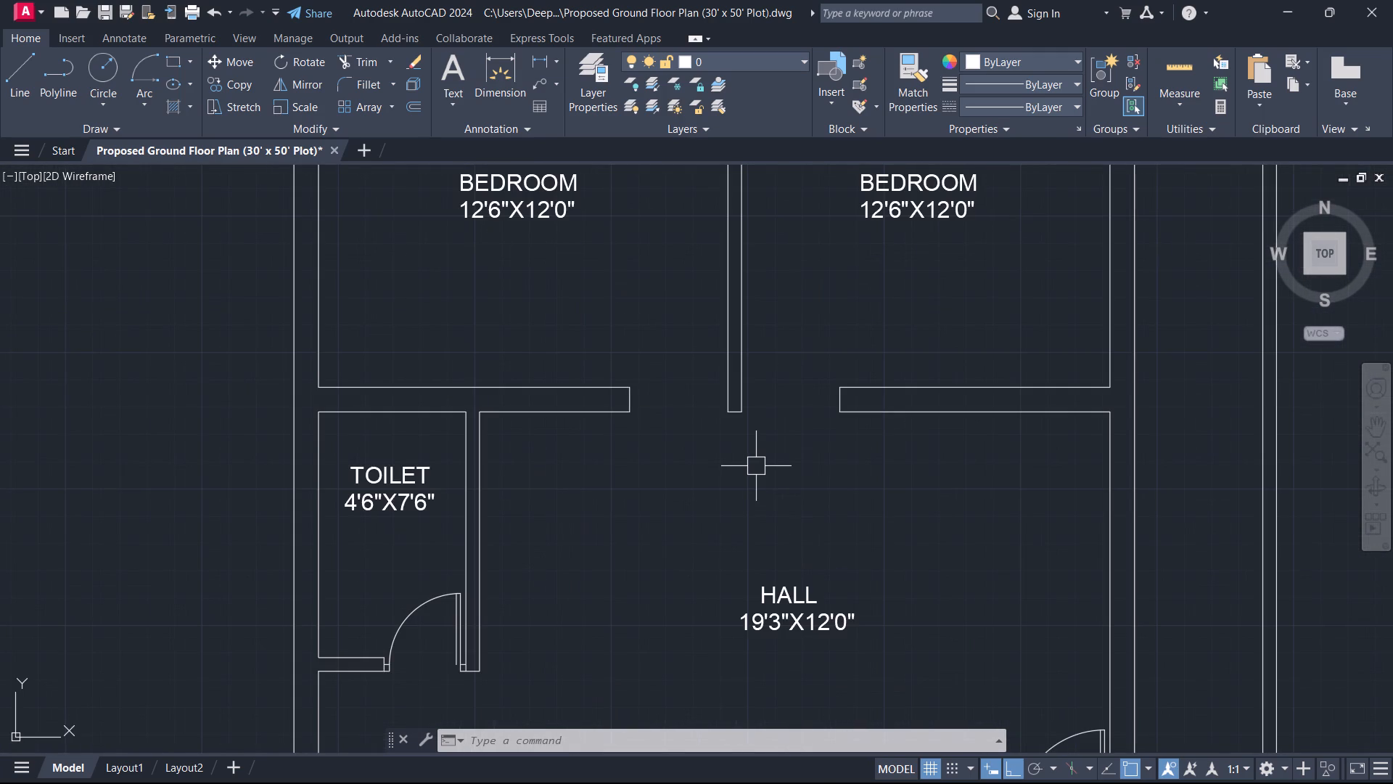
# Draw a 2" by 4.5" door jamb on the wall end at the east bedroom's HALL opening, from the end's midpoint to its hall-side corner.
pyautogui.write('L')
pyautogui.press('space')
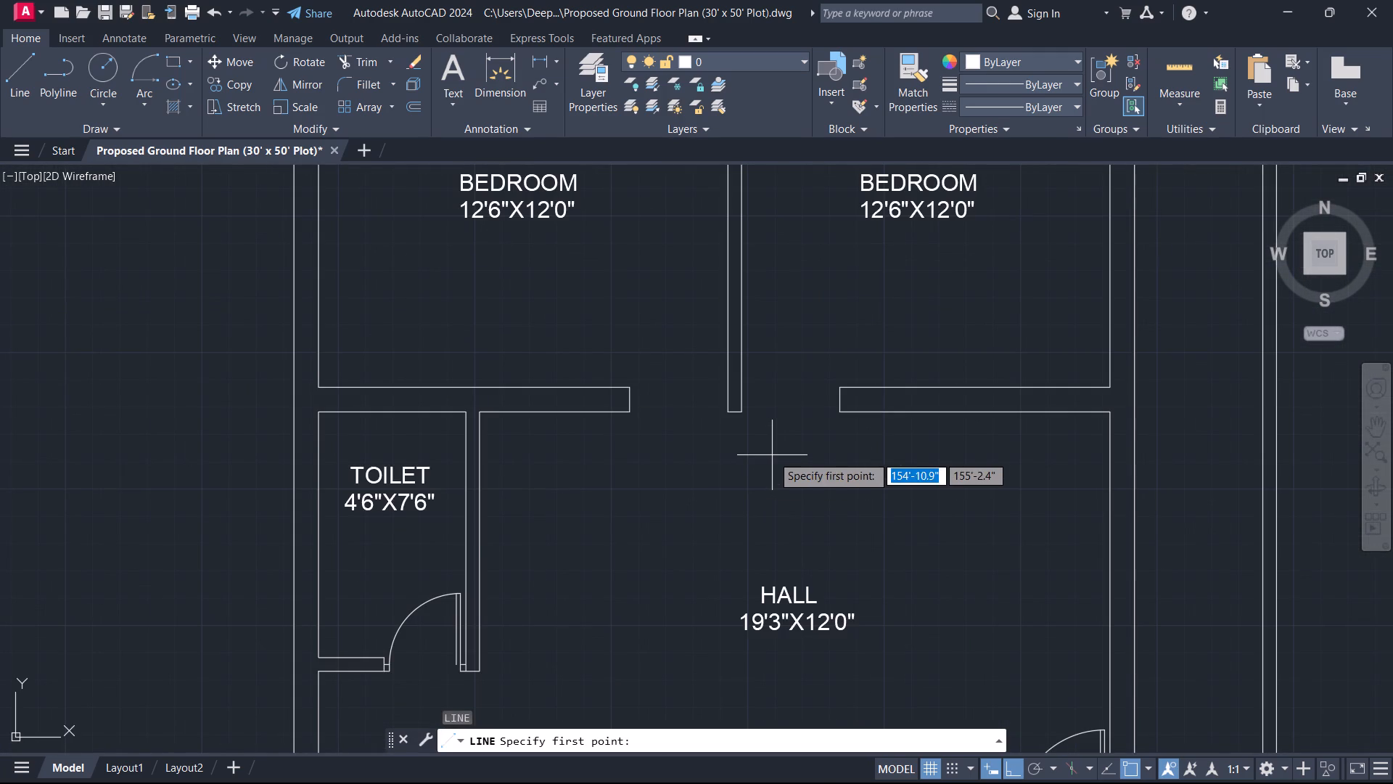
pyautogui.scroll(3, 815, 477)
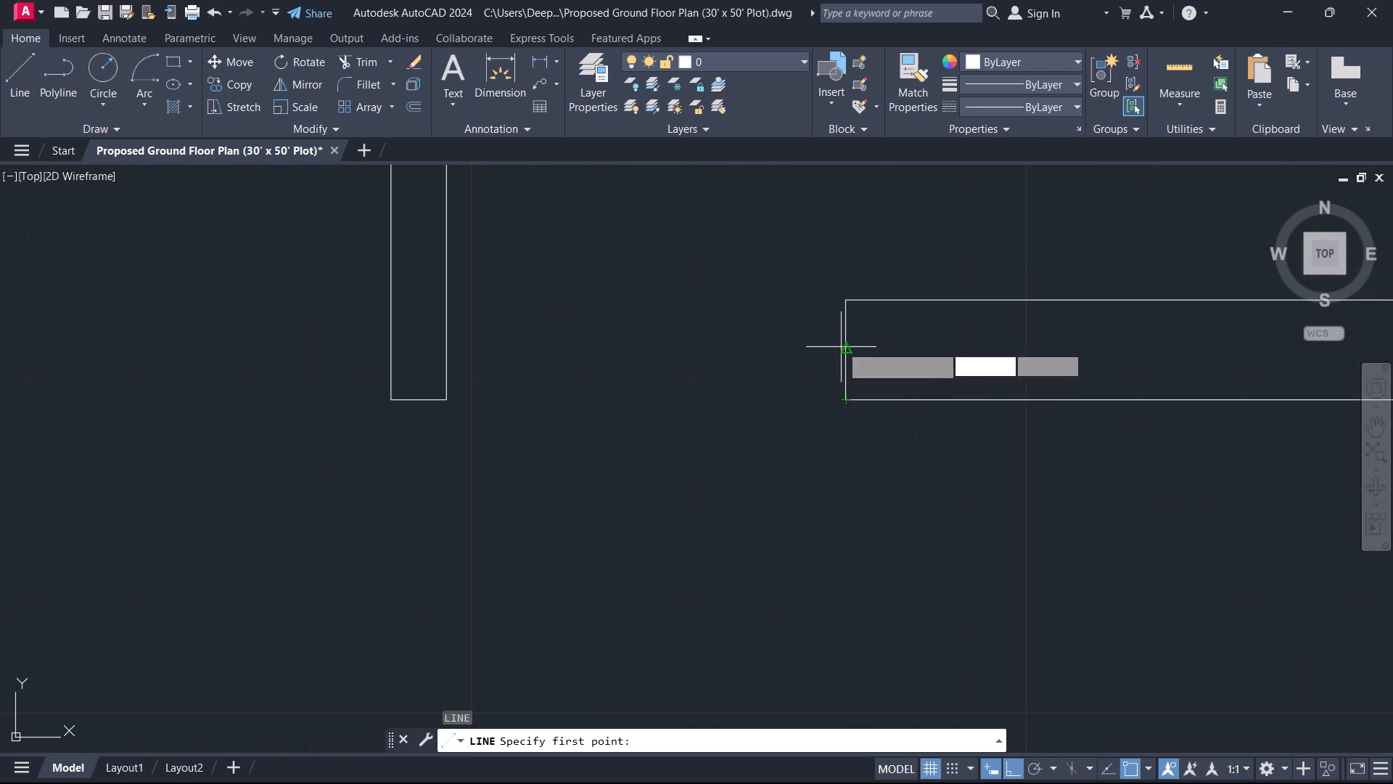
pyautogui.click(842, 345)
pyautogui.press('2')
pyautogui.press('Return')
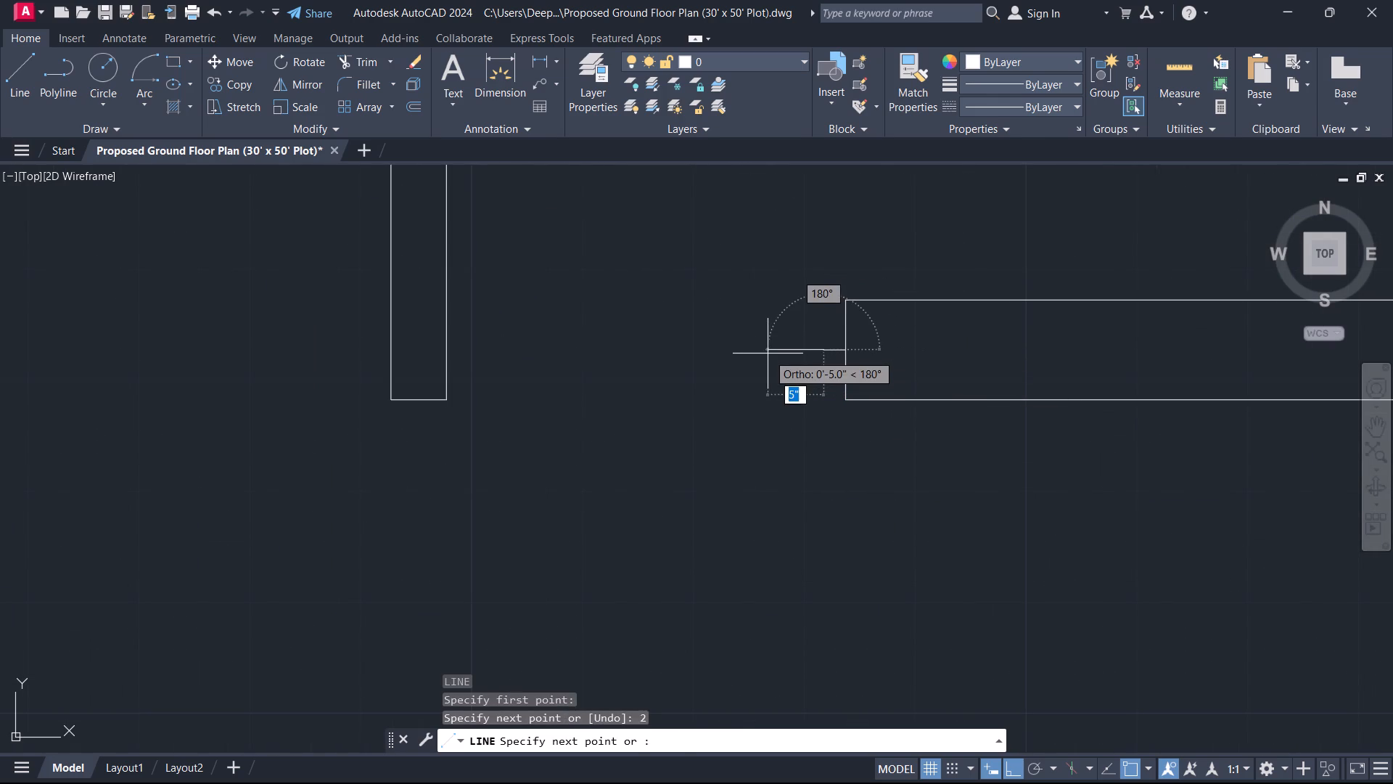
pyautogui.write('4.5')
pyautogui.press('Return')
pyautogui.click(847, 399)
pyautogui.press('Escape')
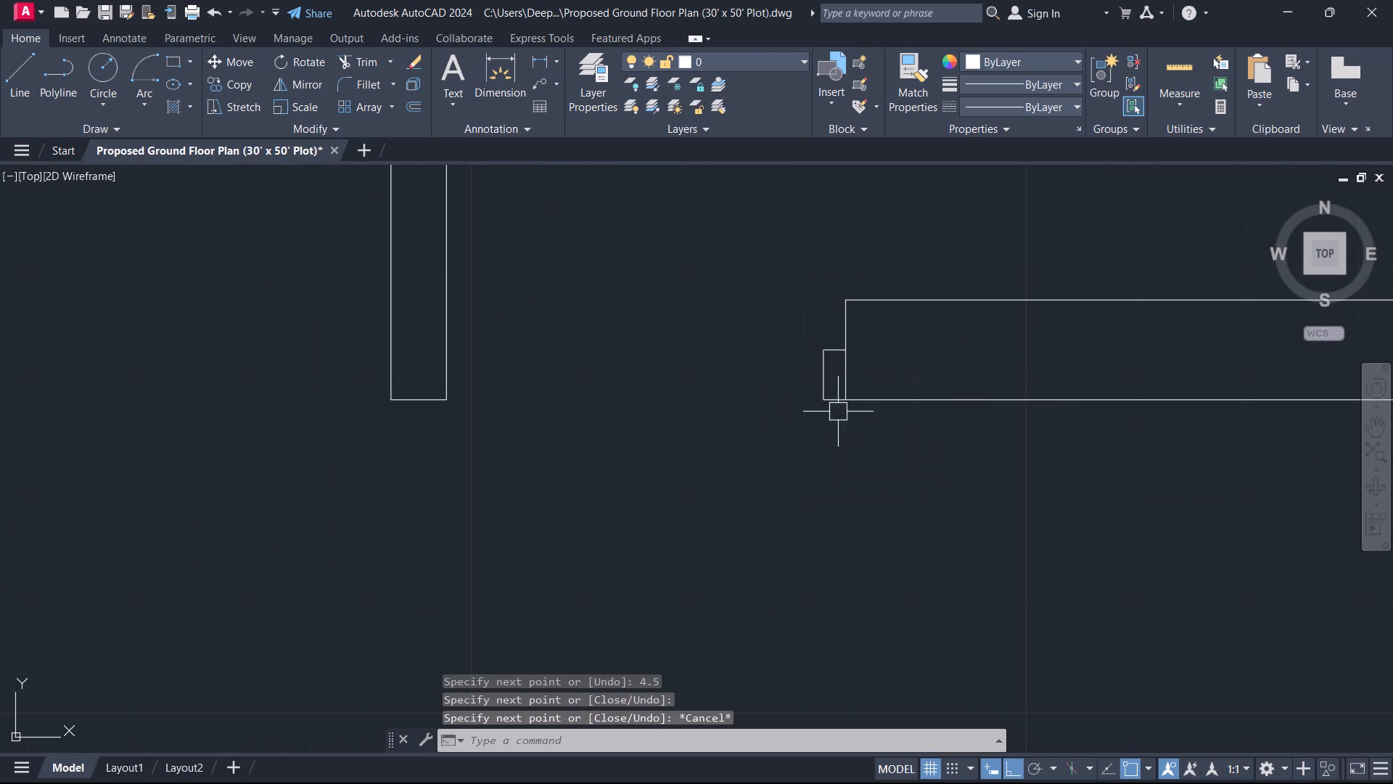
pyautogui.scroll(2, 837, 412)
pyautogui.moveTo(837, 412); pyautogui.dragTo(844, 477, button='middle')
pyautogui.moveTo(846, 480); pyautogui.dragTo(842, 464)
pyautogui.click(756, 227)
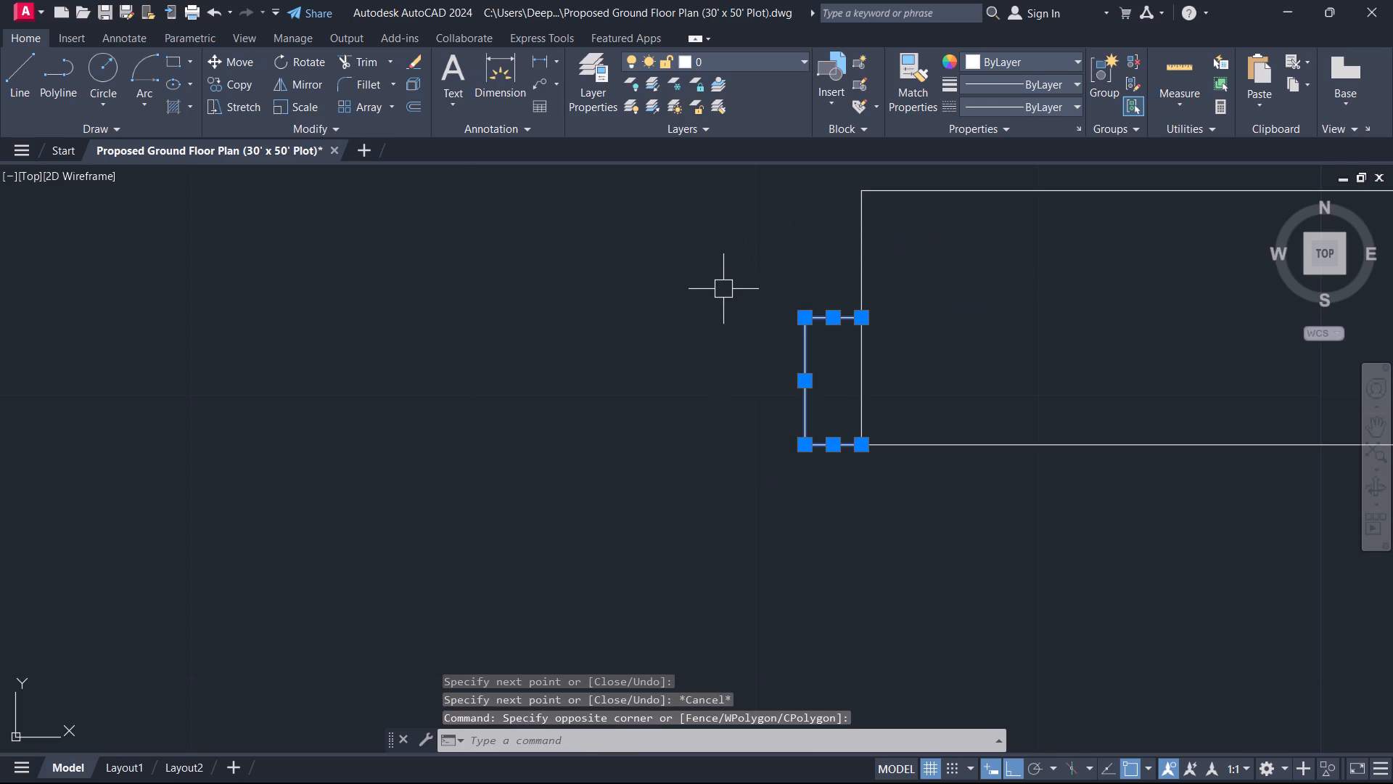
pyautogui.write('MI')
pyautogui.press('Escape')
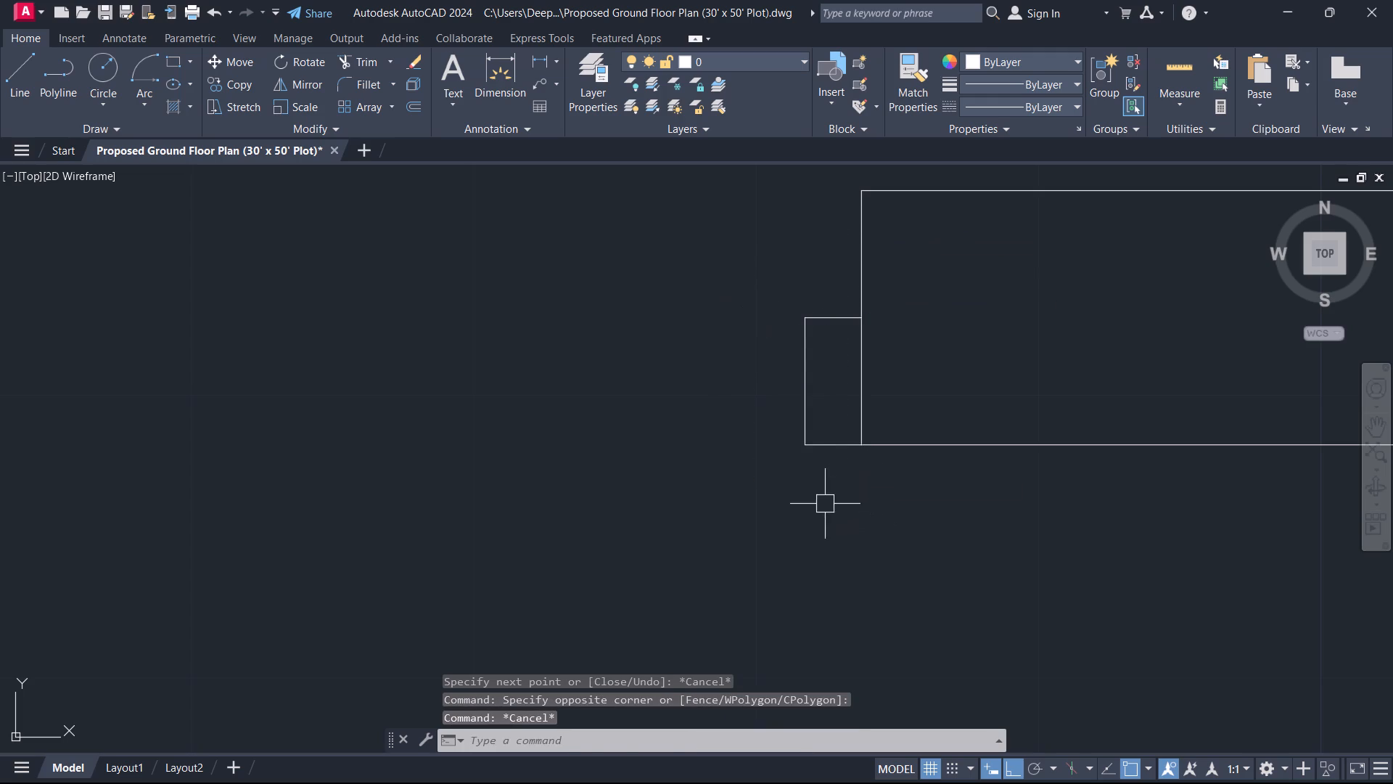
# Copy the new door jamb across the east bedroom's HALL opening onto the hall-side end of the bedroom partition wall.
pyautogui.moveTo(824, 502); pyautogui.dragTo(822, 489)
pyautogui.click(726, 274)
pyautogui.write('CO')
pyautogui.press('space')
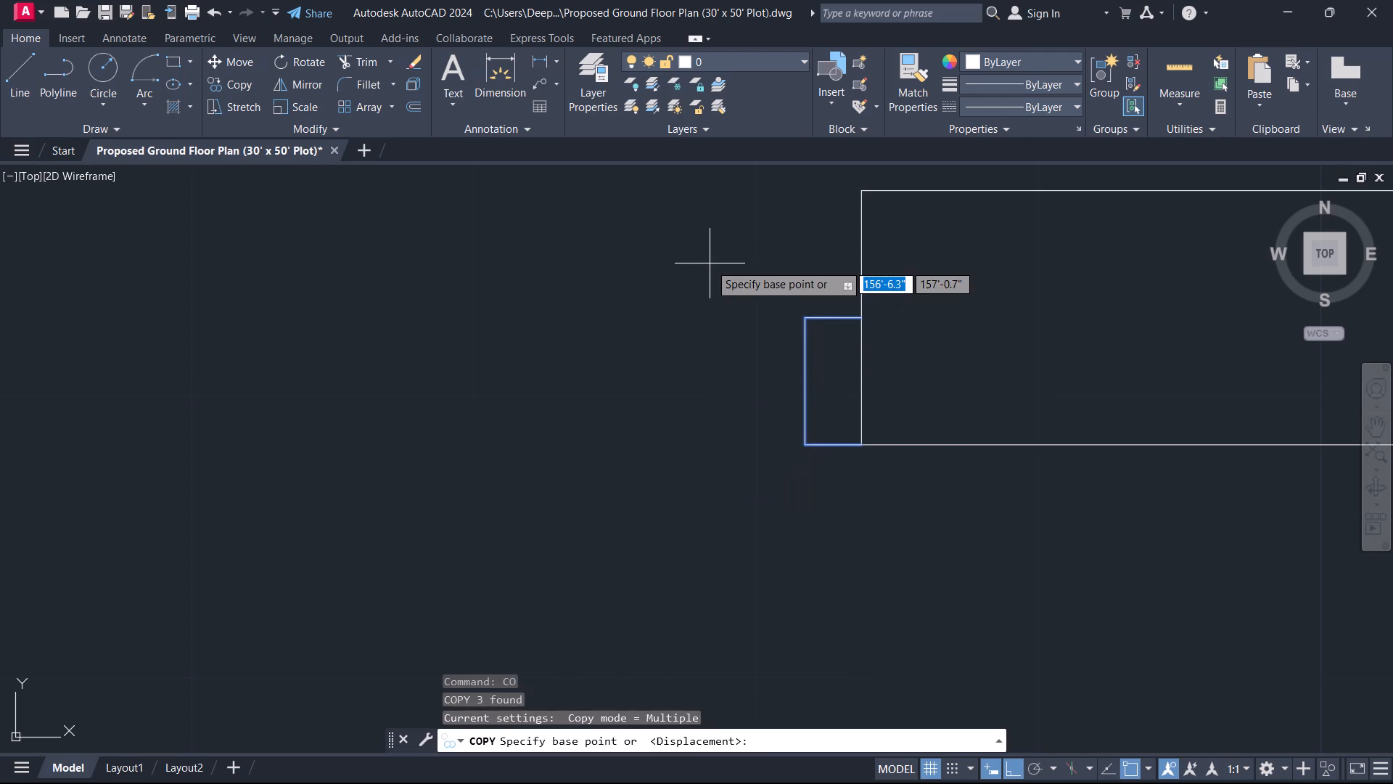
pyautogui.click(862, 319)
pyautogui.scroll(-1, 627, 328)
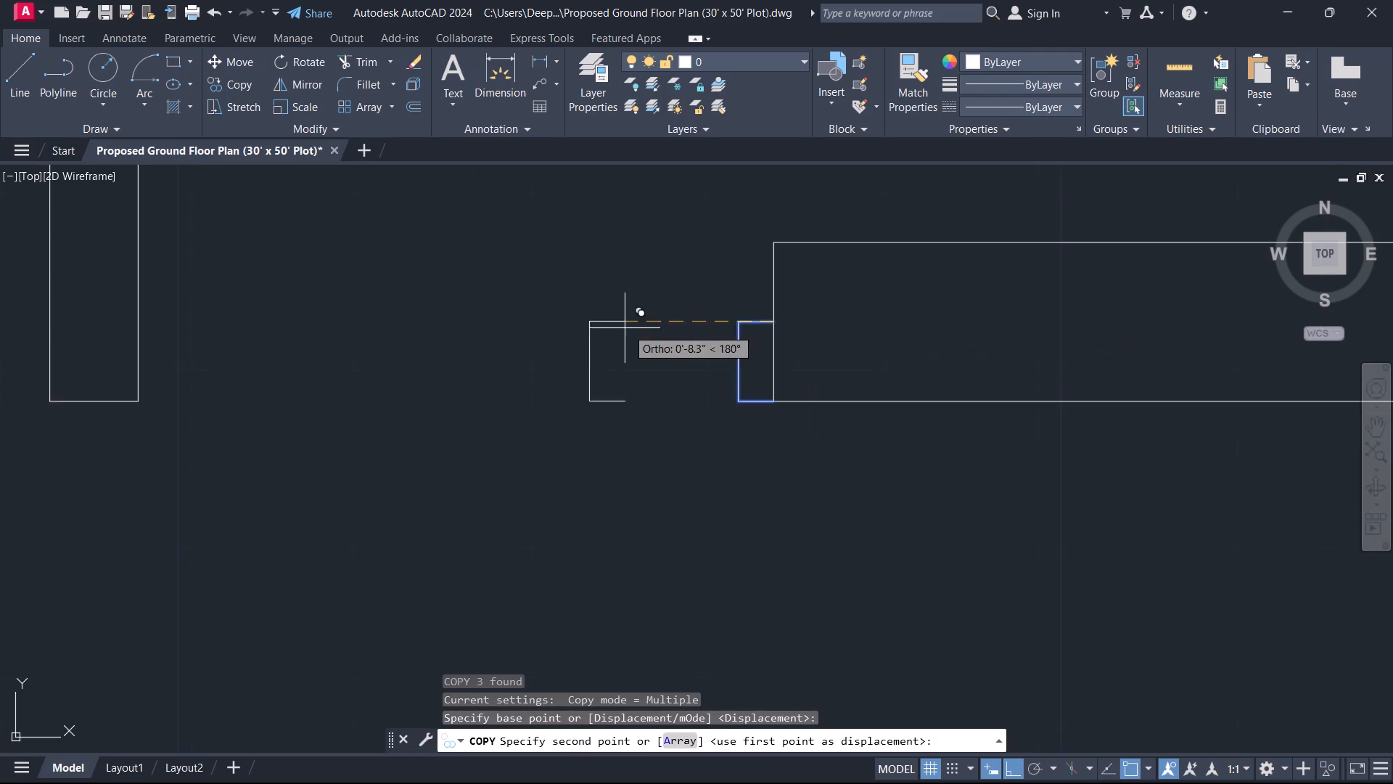
pyautogui.moveTo(709, 317); pyautogui.dragTo(1107, 316, button='middle')
pyautogui.click(536, 322)
pyautogui.press('Escape')
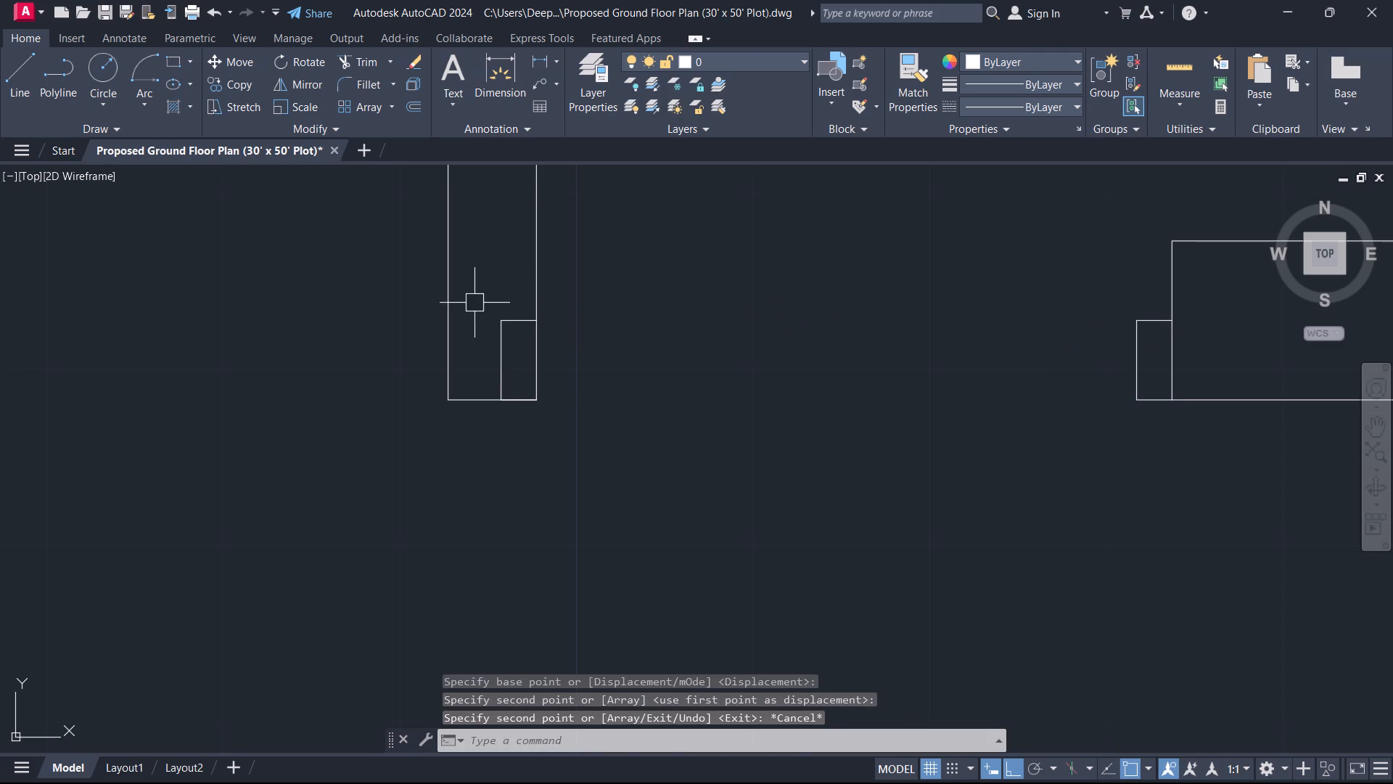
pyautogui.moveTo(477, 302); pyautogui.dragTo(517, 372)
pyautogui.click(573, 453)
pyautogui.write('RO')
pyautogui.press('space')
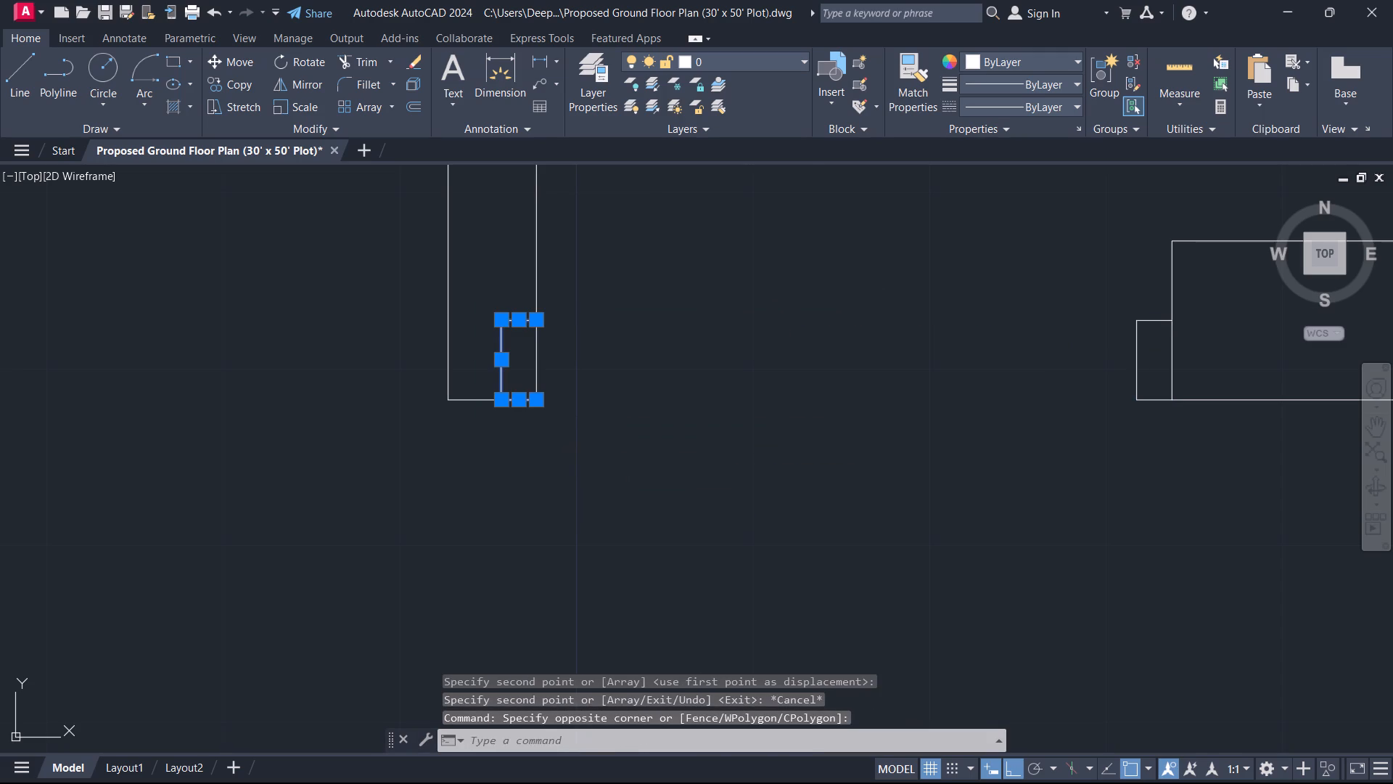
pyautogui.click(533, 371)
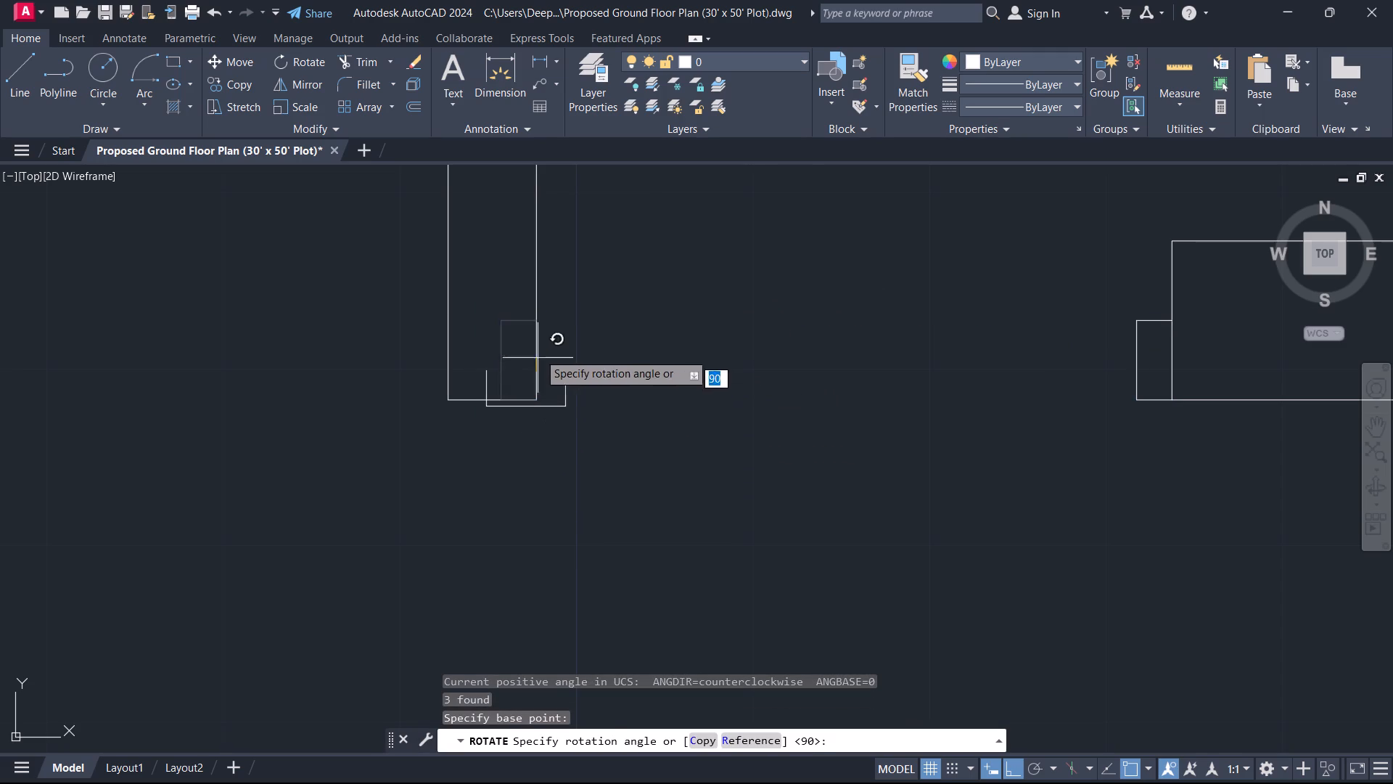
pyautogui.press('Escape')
# Mirror the copied jamb about the partition wall's east face, erasing the source, so it projects into the opening.
pyautogui.moveTo(492, 301); pyautogui.dragTo(496, 326)
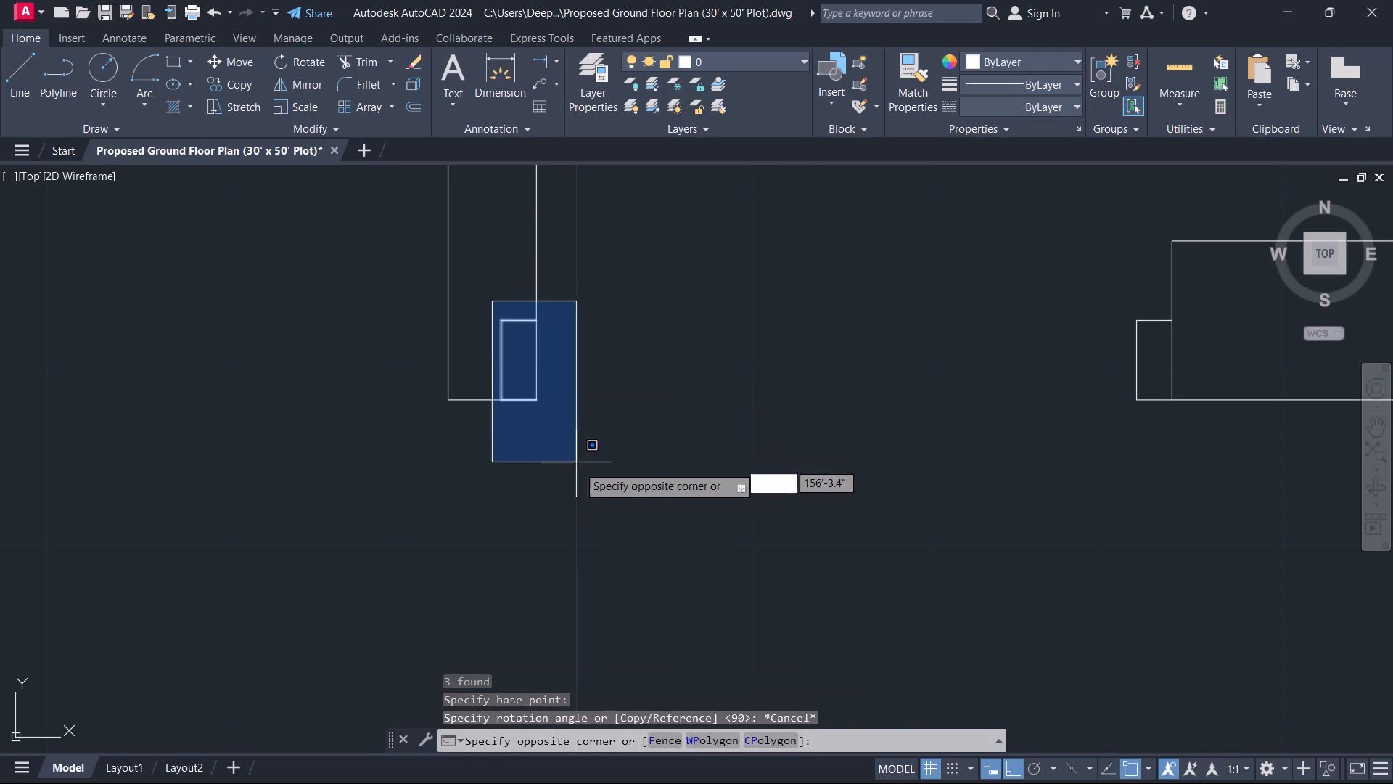
pyautogui.click(593, 489)
pyautogui.write('MI')
pyautogui.press('space')
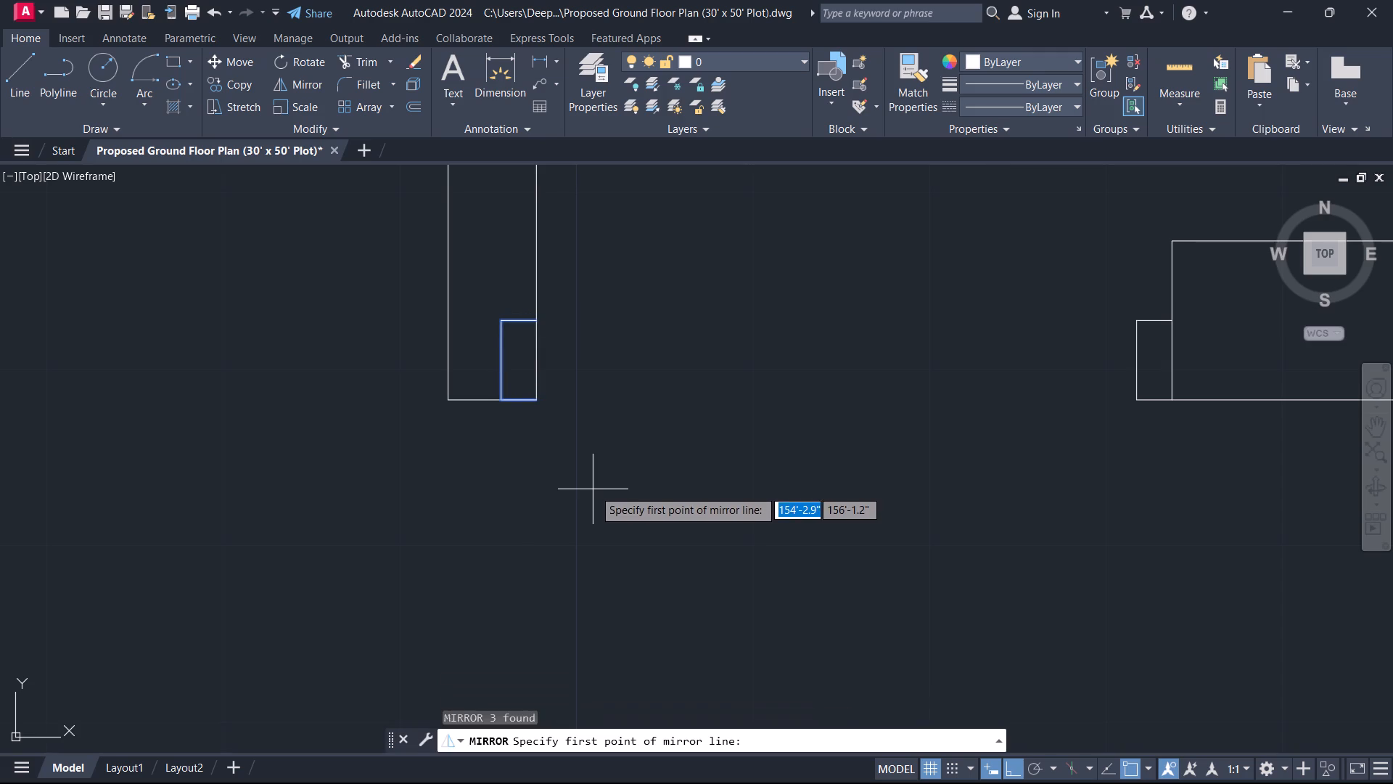
pyautogui.scroll(2, 592, 487)
pyautogui.click(496, 297)
pyautogui.click(495, 209)
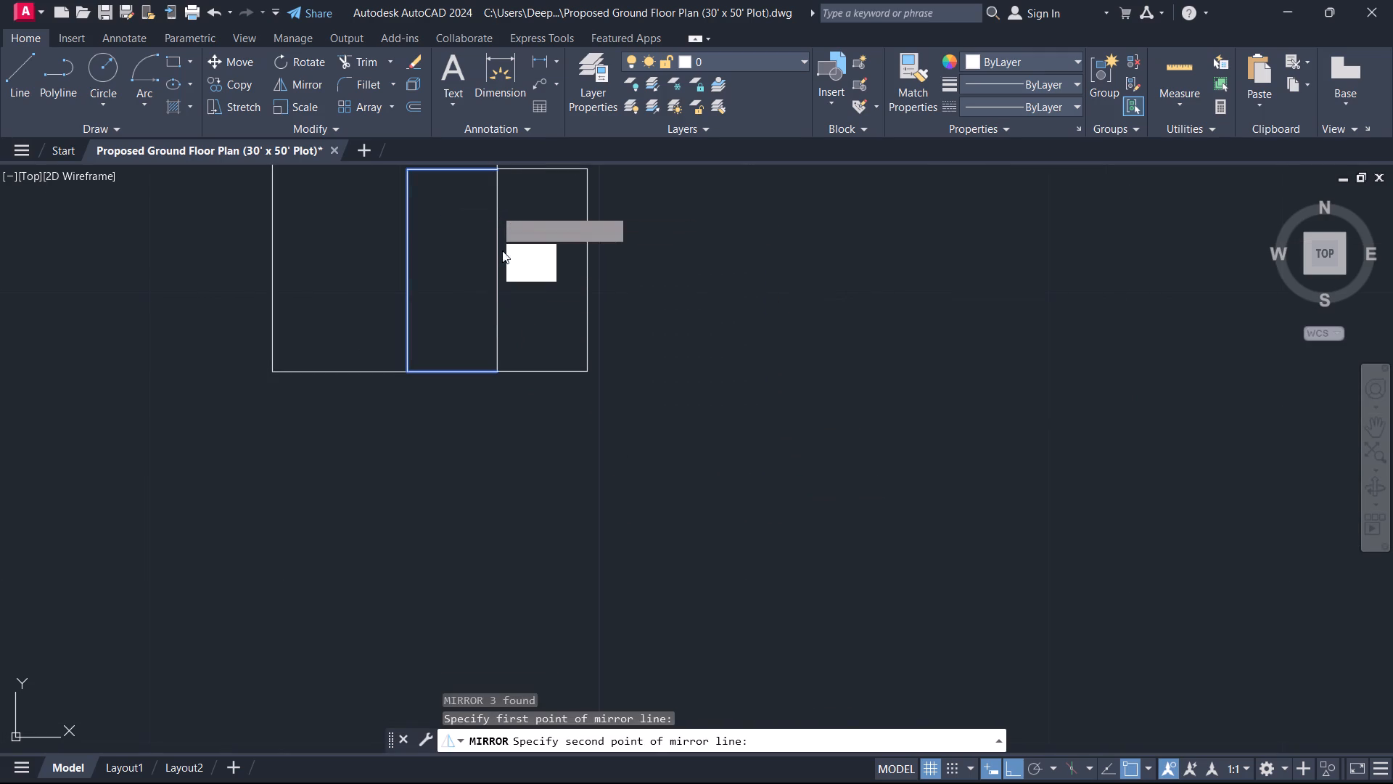
pyautogui.moveTo(530, 253); pyautogui.dragTo(495, 209)
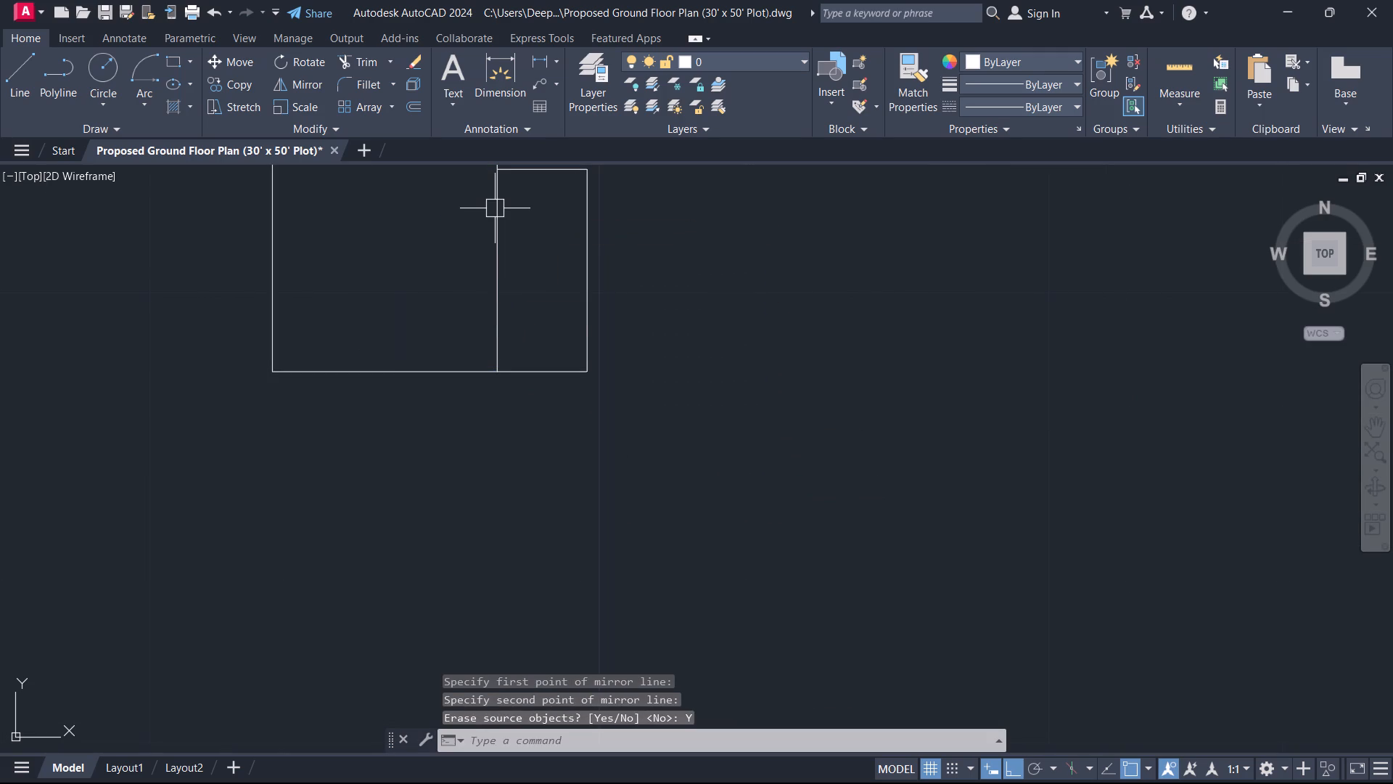
# Draw a horizontal line between the upper inner corners of the two jambs at the east bedroom's HALL opening.
pyautogui.write('L')
pyautogui.press('space')
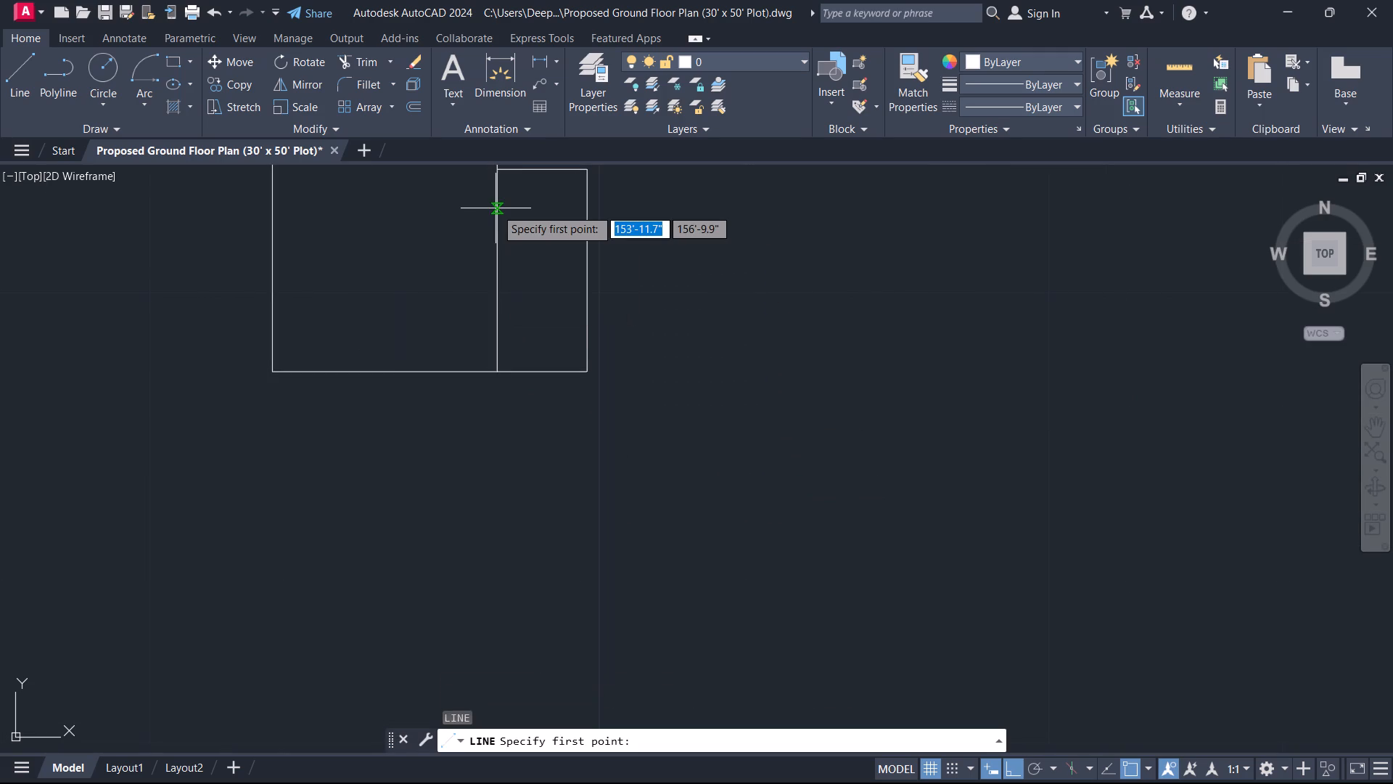
pyautogui.scroll(-1, 583, 219)
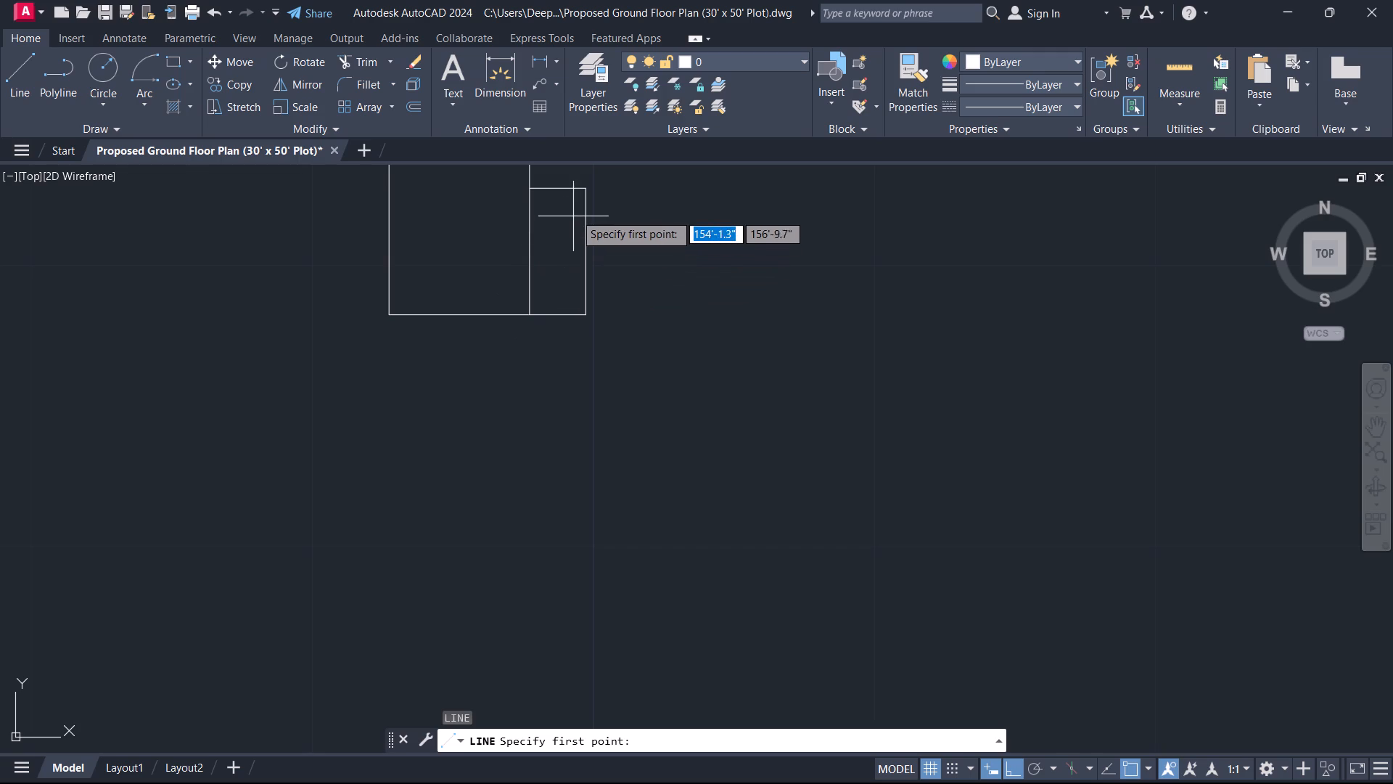
pyautogui.click(590, 189)
pyautogui.scroll(-3, 913, 271)
pyautogui.moveTo(903, 266); pyautogui.dragTo(586, 439, button='middle')
pyautogui.scroll(2, 699, 425)
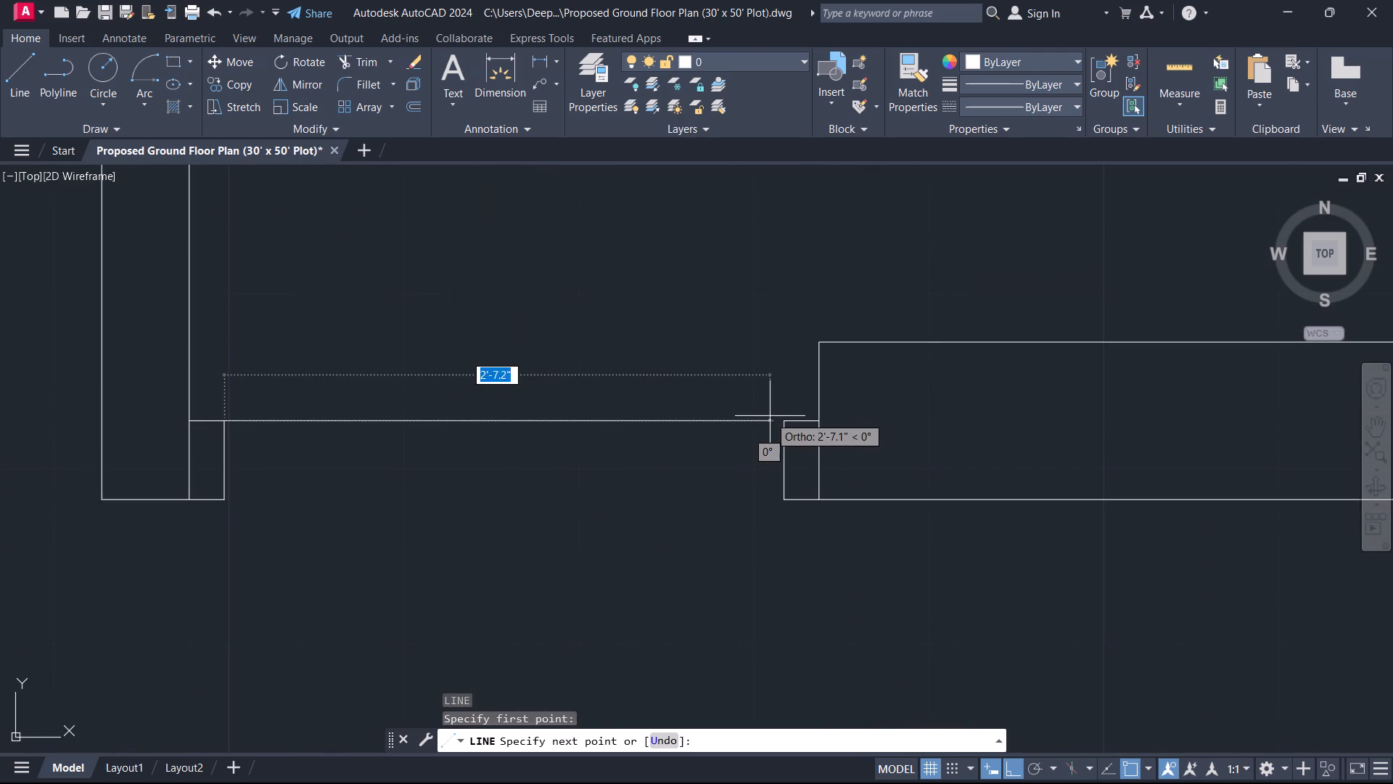
pyautogui.click(784, 420)
pyautogui.press('Escape')
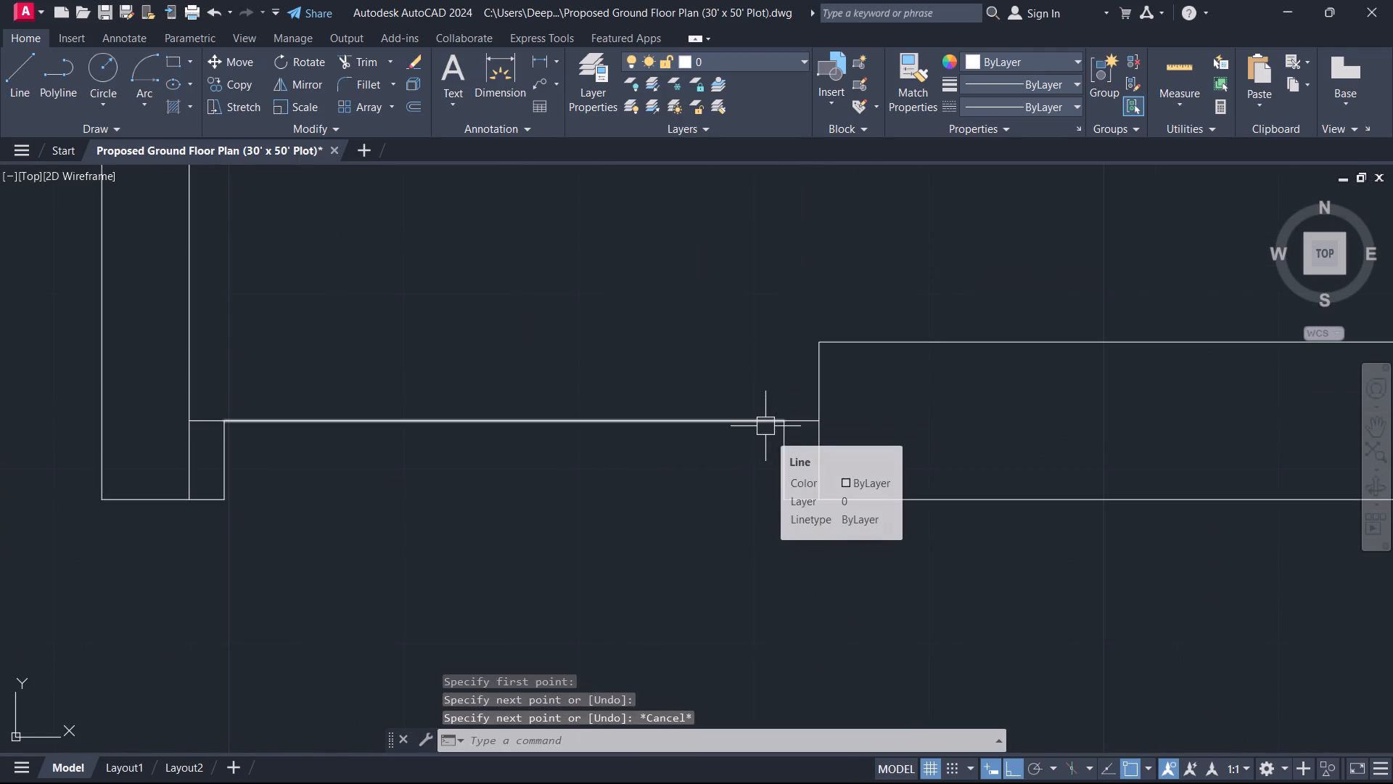
# Offset the line between the jambs by 1.5" toward the HALL to form the door leaf's second line.
pyautogui.write('O 1.5')
pyautogui.press('Return')
pyautogui.click(765, 426)
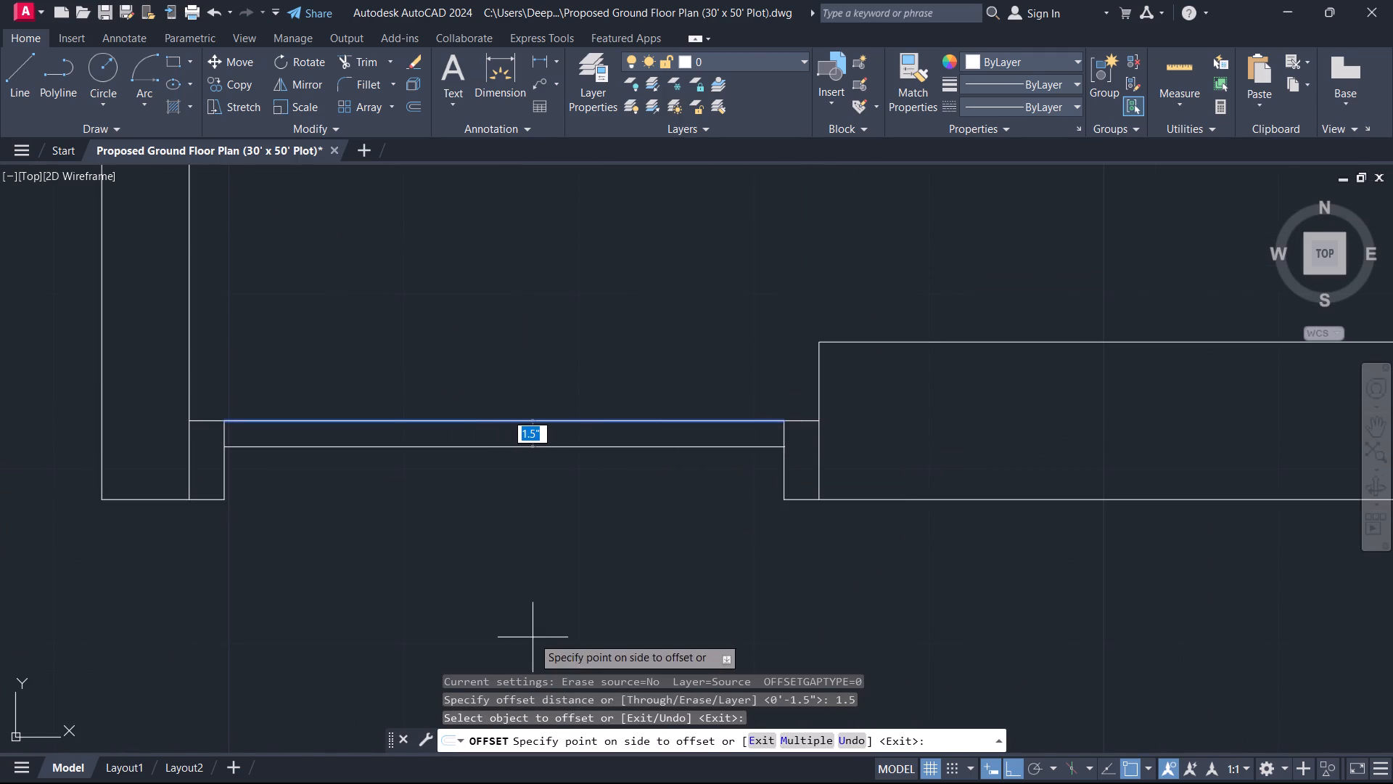
pyautogui.click(570, 581)
pyautogui.press('Escape')
# Rotate both door leaf lines 90° about the west jamb's upper inner corner so the leaf opens into the east bedroom.
pyautogui.moveTo(580, 569); pyautogui.dragTo(564, 542)
pyautogui.click(377, 372)
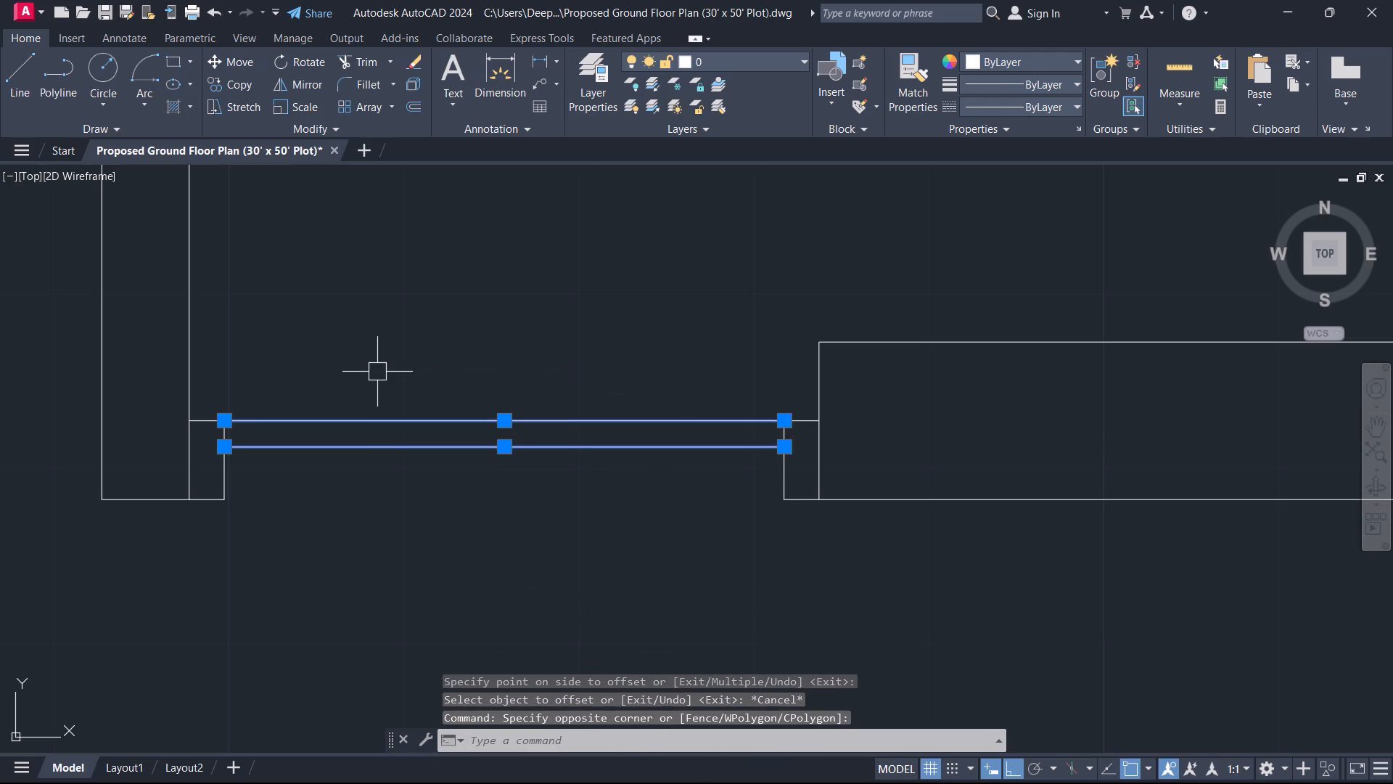
pyautogui.write('RO')
pyautogui.press('space')
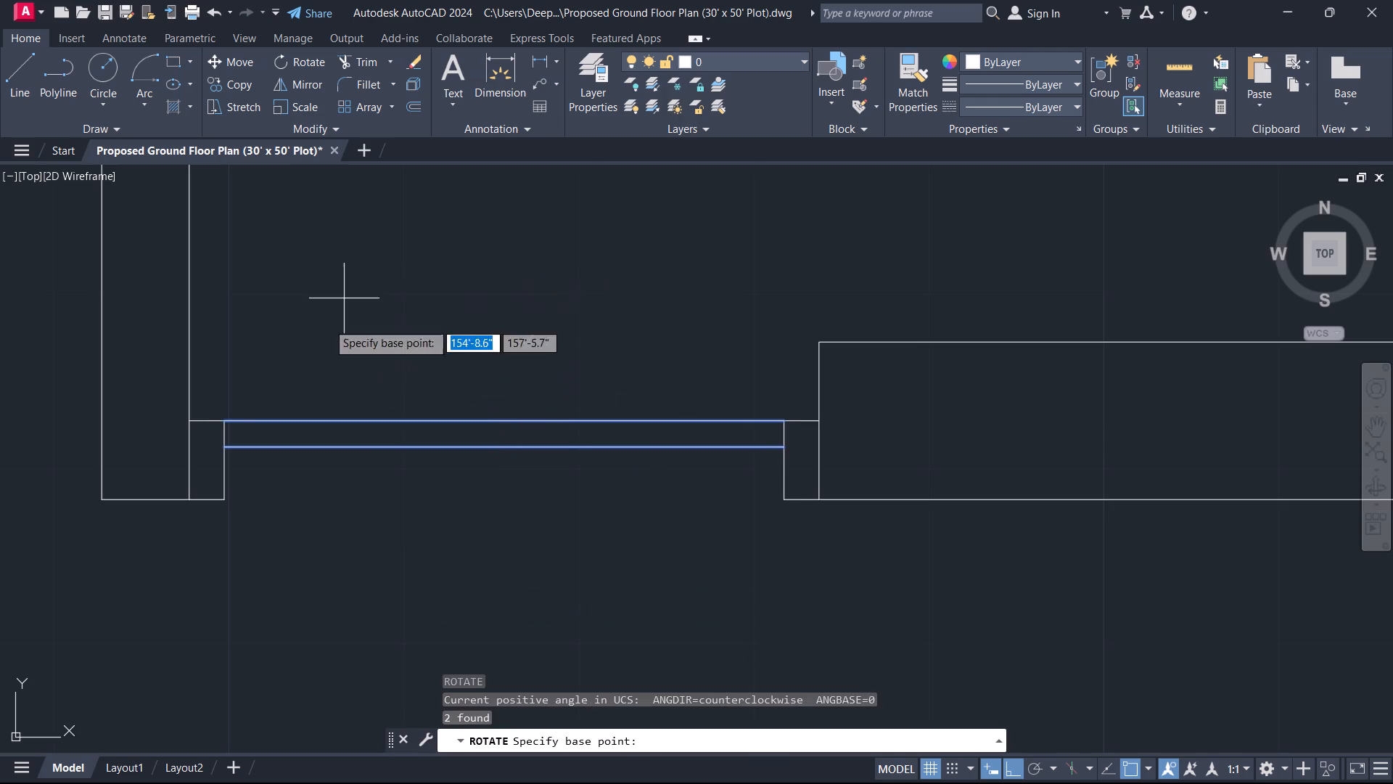
pyautogui.click(229, 424)
pyautogui.click(237, 286)
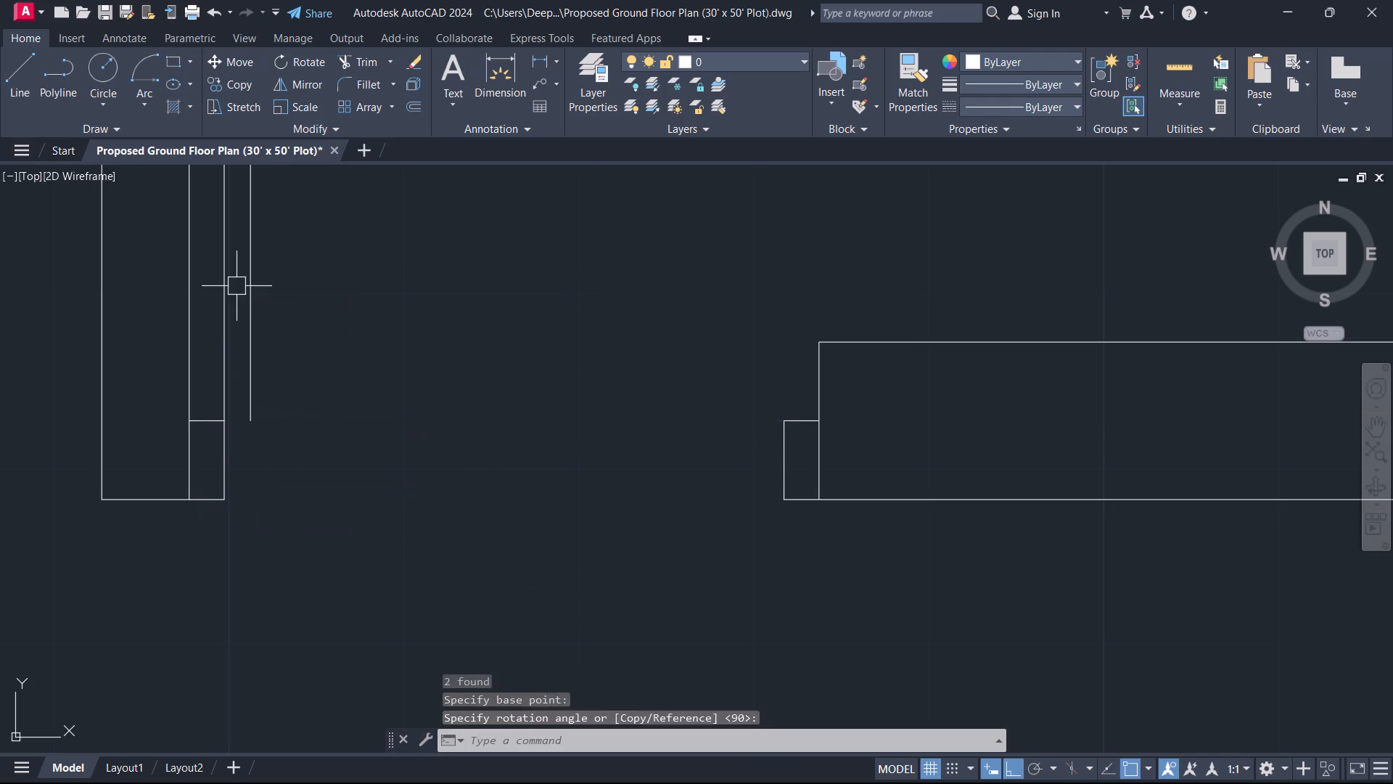
pyautogui.press('Escape')
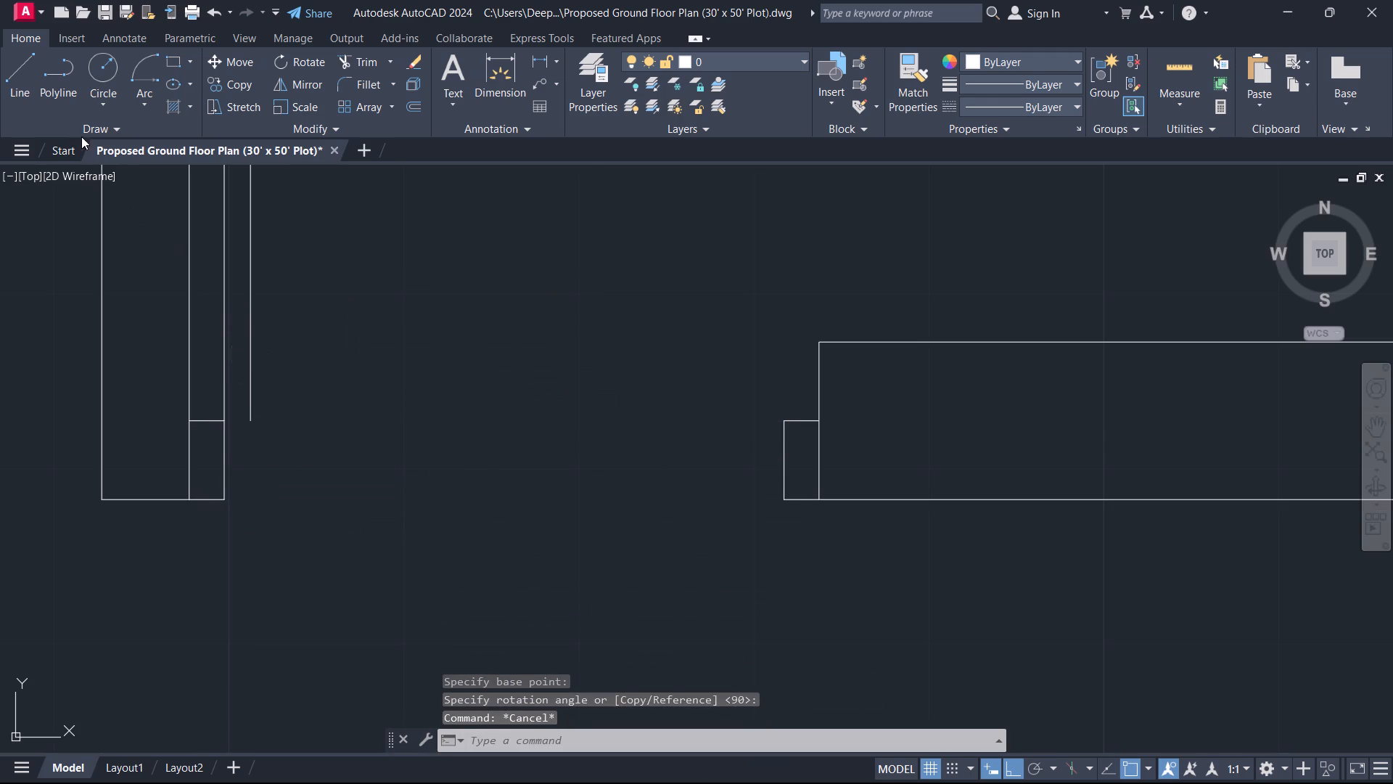
# Draw the swing arc from the east jamb's upper inner corner, centred on the hinge corner, to the leaf's free end.
pyautogui.click(144, 81)
pyautogui.scroll(-3, 303, 401)
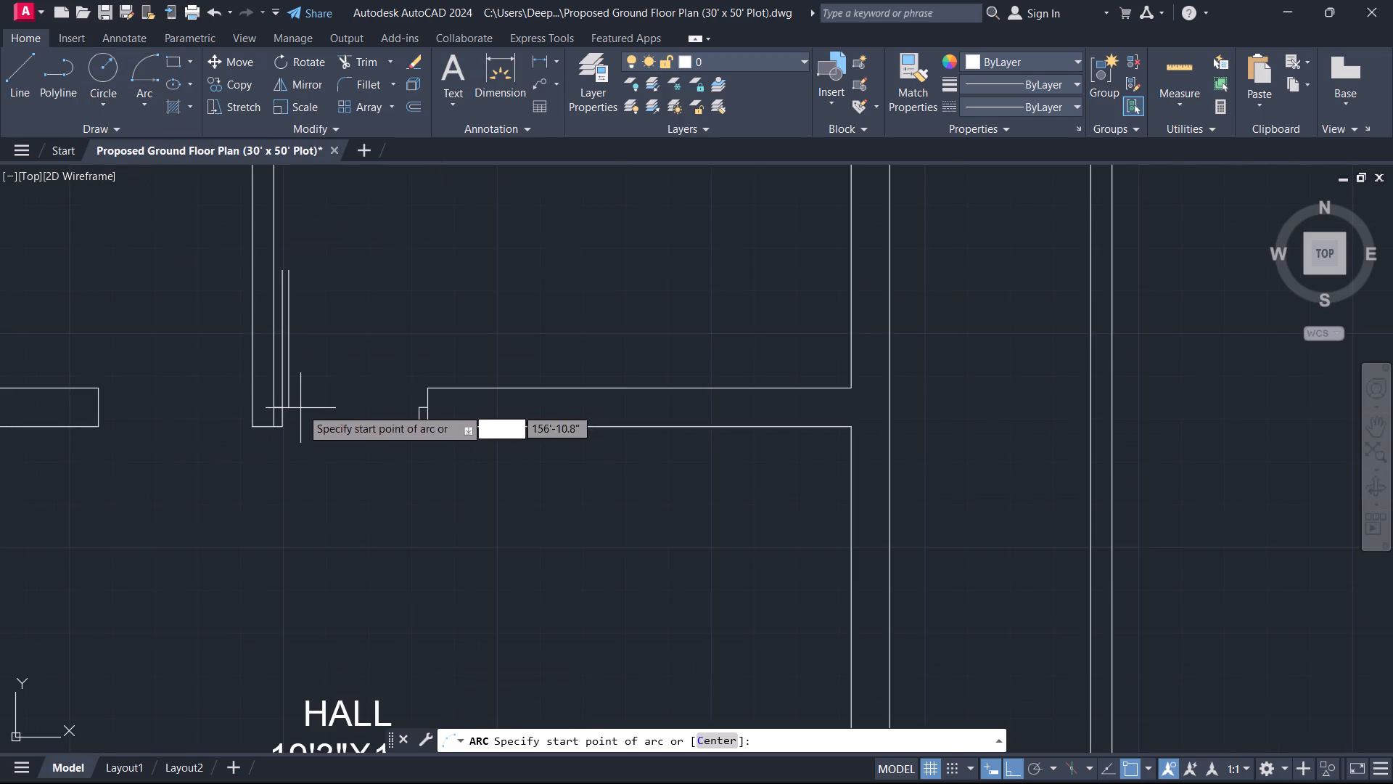
pyautogui.scroll(1, 377, 402)
pyautogui.moveTo(441, 406); pyautogui.dragTo(427, 404)
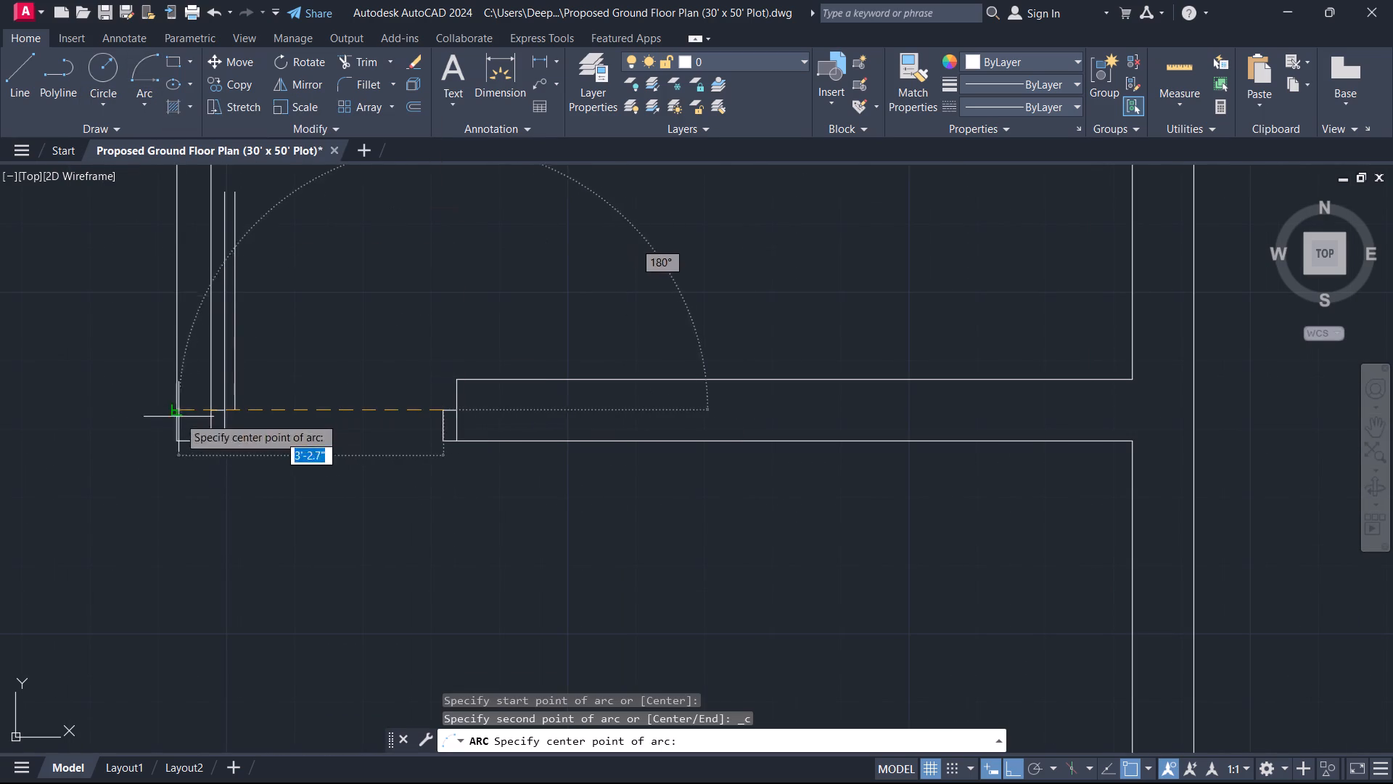
pyautogui.click(226, 409)
pyautogui.click(225, 188)
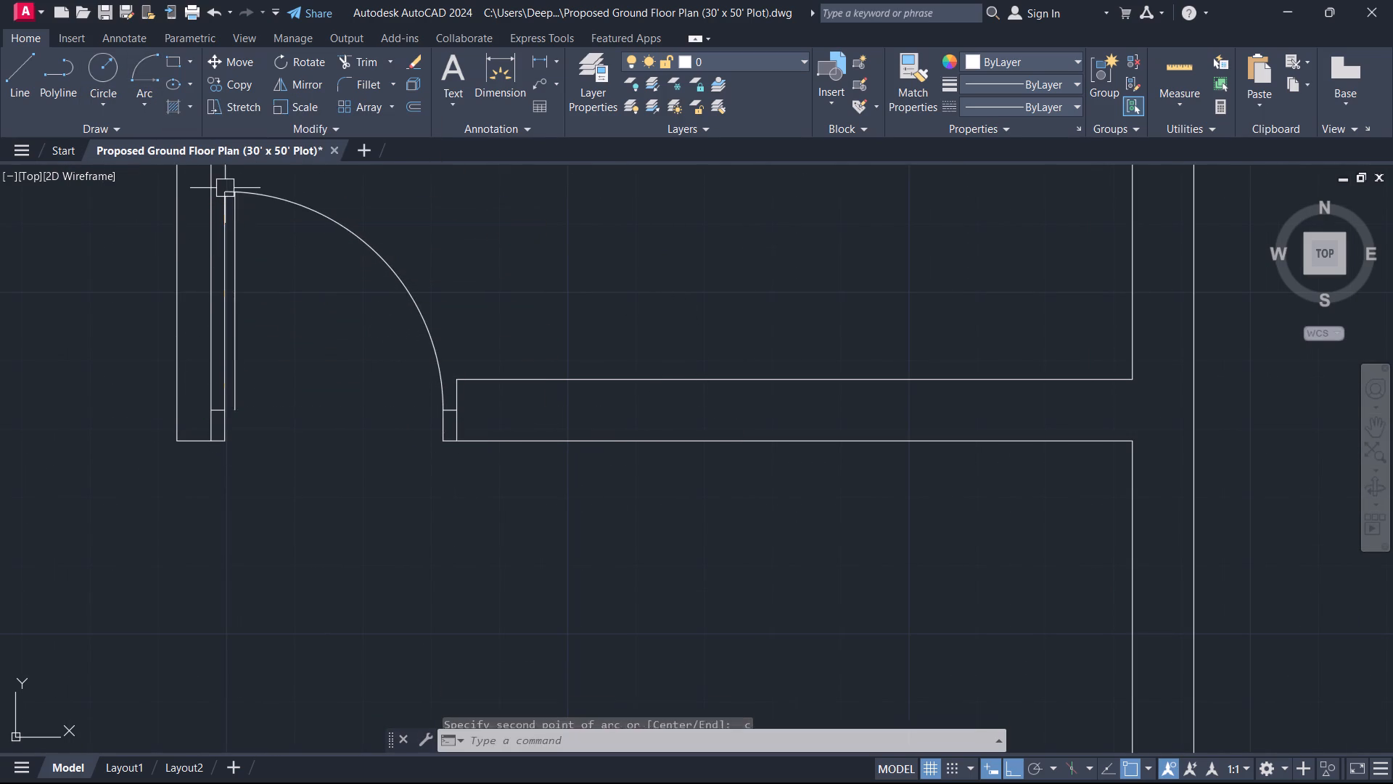
pyautogui.press('Escape')
# Trim the east leaf line's overhang beyond the swing arc at the free end of the east bedroom door.
pyautogui.scroll(5, 223, 186)
pyautogui.scroll(3, 289, 234)
pyautogui.scroll(5, 402, 229)
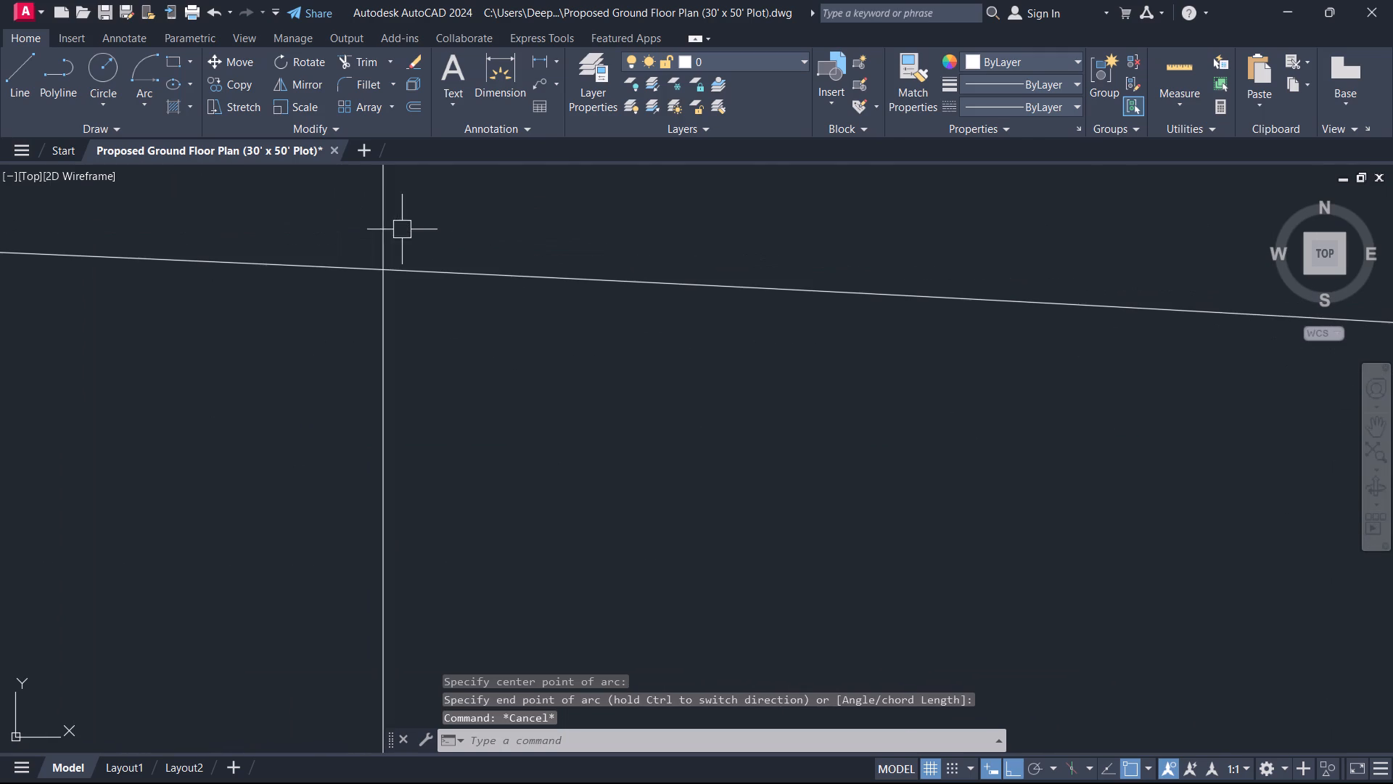
pyautogui.write('TR')
pyautogui.press('space')
pyautogui.click(430, 223)
pyautogui.click(368, 208)
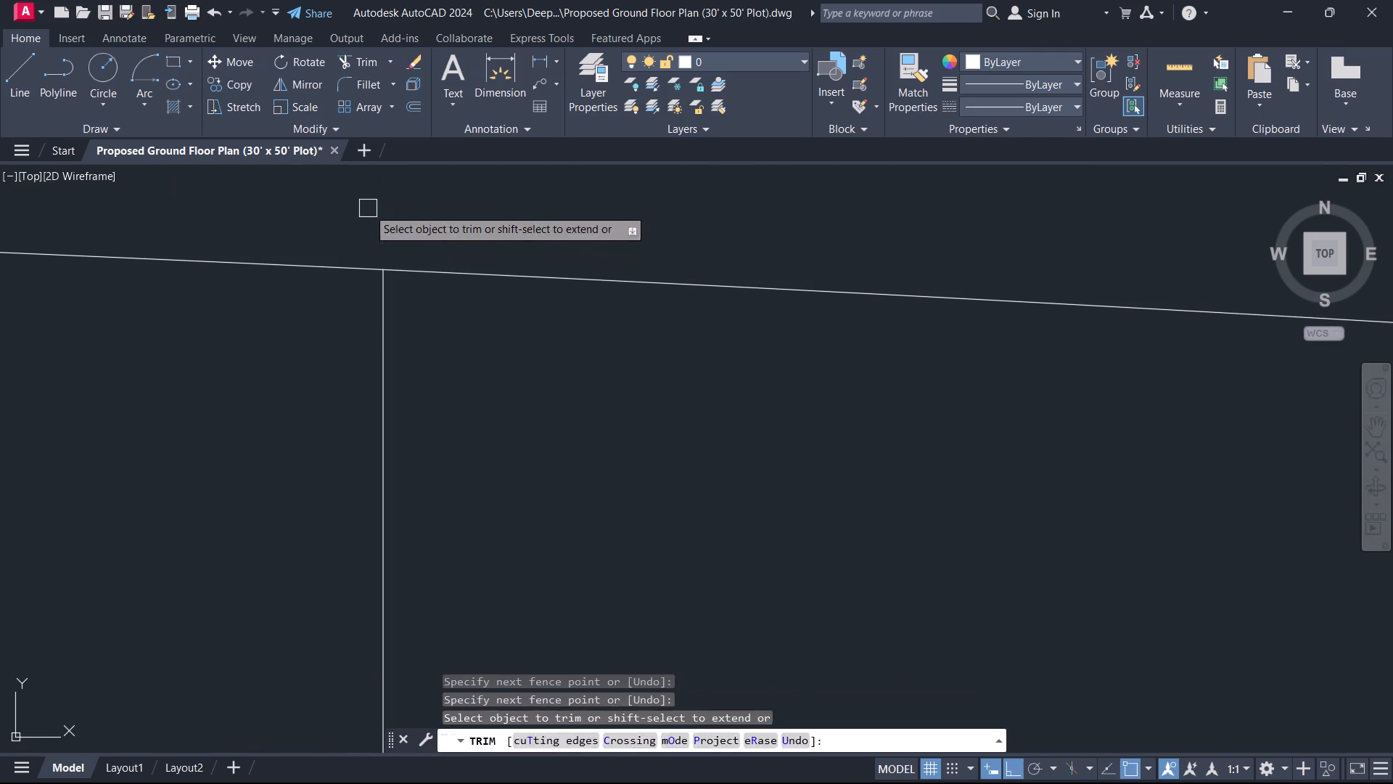
pyautogui.press('Escape')
# Draw a short horizontal line closing the hinge end of the east bedroom door leaf, from the east leaf line to the jamb corner.
pyautogui.scroll(-14, 366, 218)
pyautogui.moveTo(462, 434); pyautogui.dragTo(493, 205, button='middle')
pyautogui.scroll(3, 461, 305)
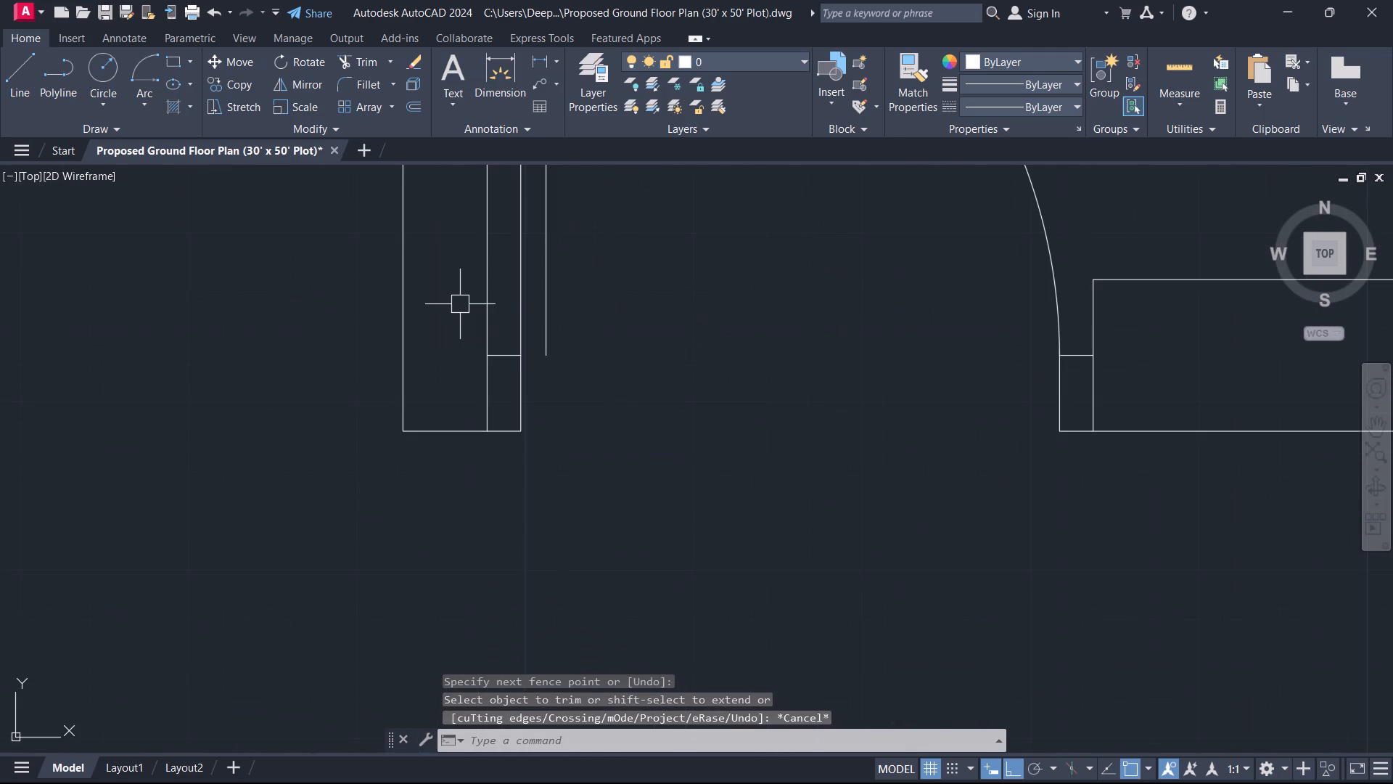
pyautogui.write('L')
pyautogui.press('space')
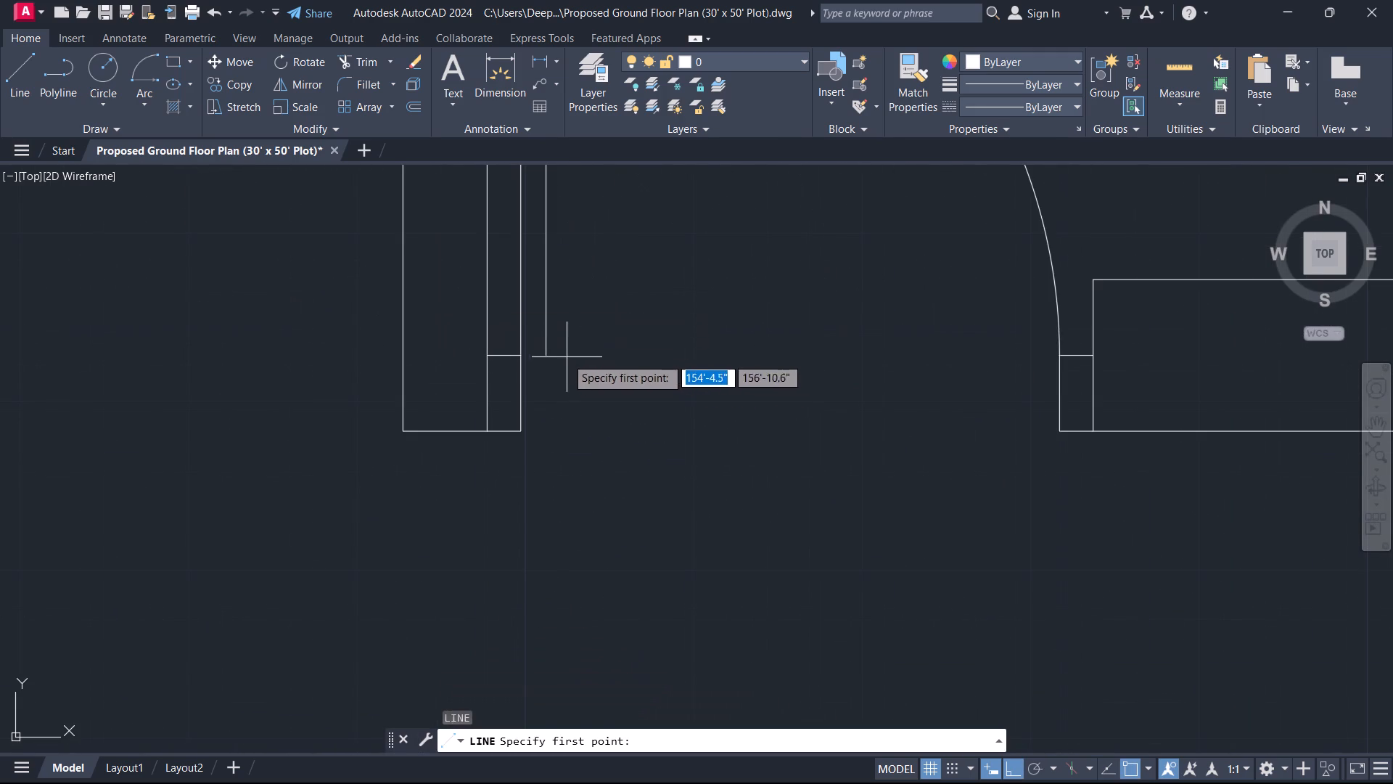
pyautogui.click(543, 361)
pyautogui.click(523, 357)
pyautogui.press('Escape')
# Draw a jamb outline at the west bedroom's HALL opening, from the west wall end's midpoint 2" into the opening and 1.5" down.
pyautogui.scroll(-3, 523, 357)
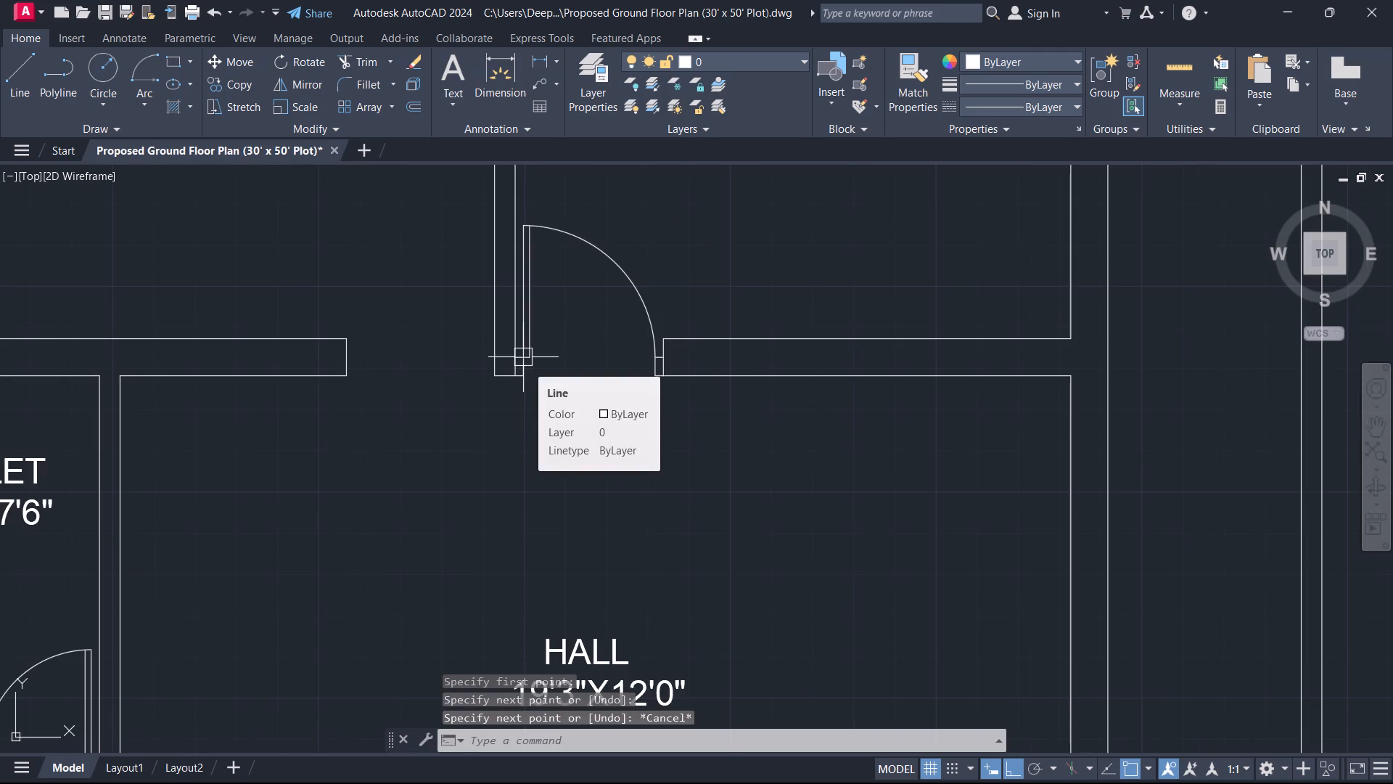
pyautogui.scroll(-2, 421, 438)
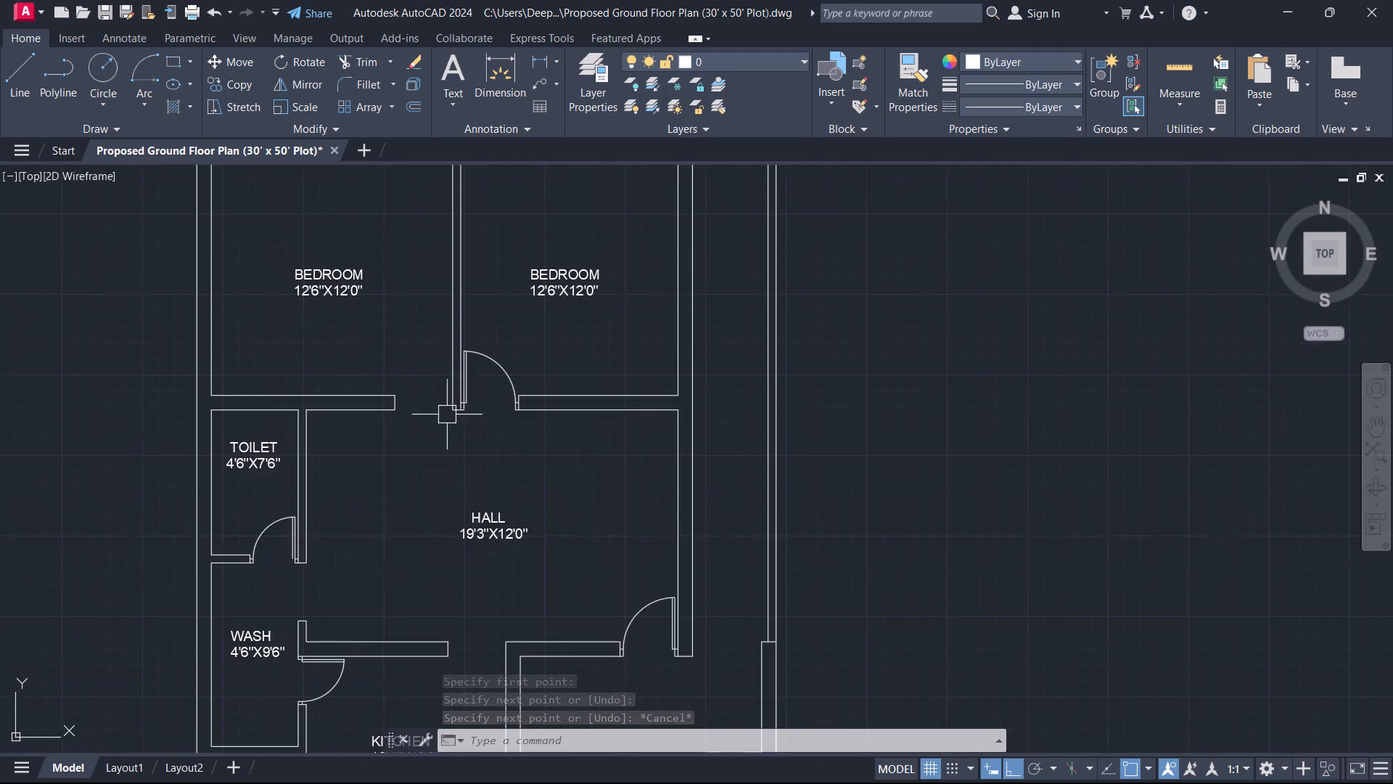
pyautogui.scroll(2, 465, 384)
pyautogui.moveTo(465, 383); pyautogui.dragTo(487, 413, button='middle')
pyautogui.scroll(3, 456, 481)
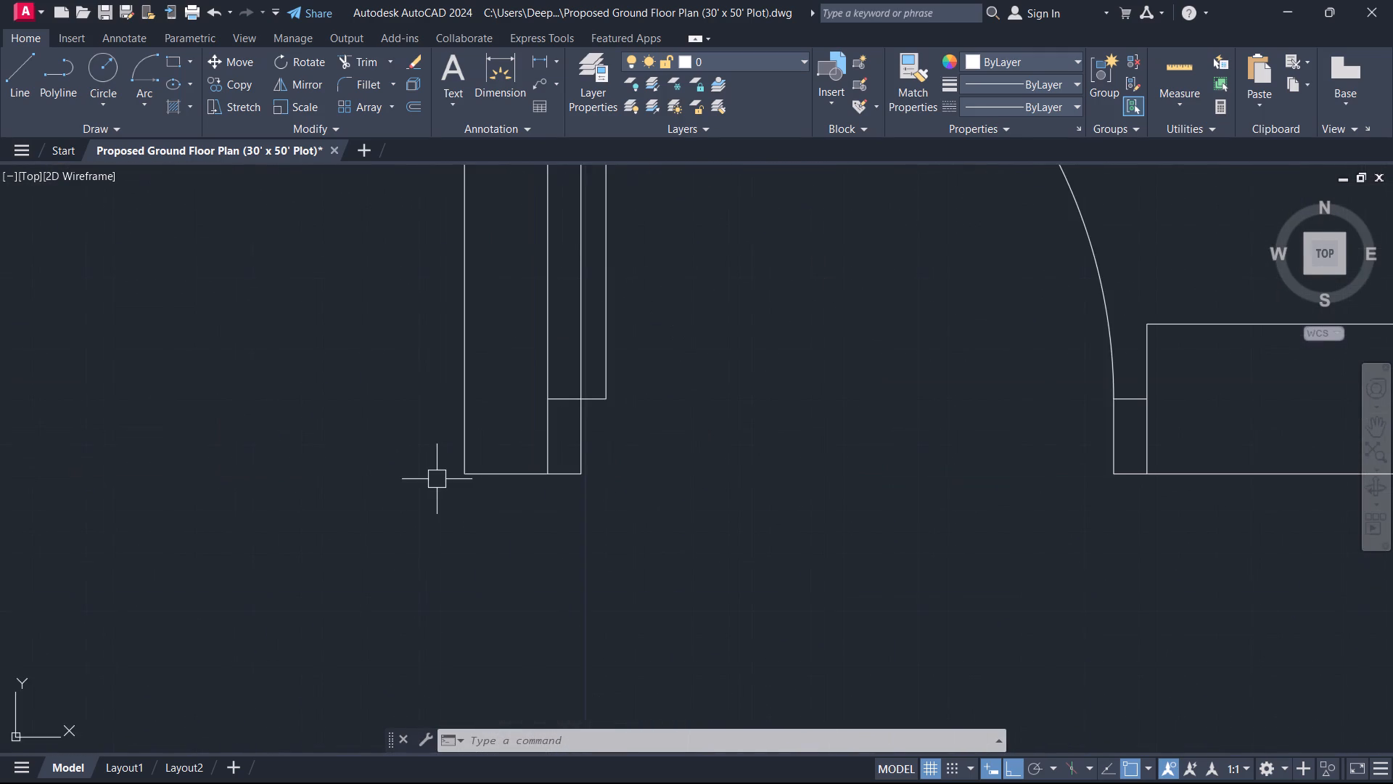
pyautogui.scroll(-3, 437, 479)
pyautogui.moveTo(415, 482); pyautogui.dragTo(757, 420, button='middle')
pyautogui.scroll(2, 649, 424)
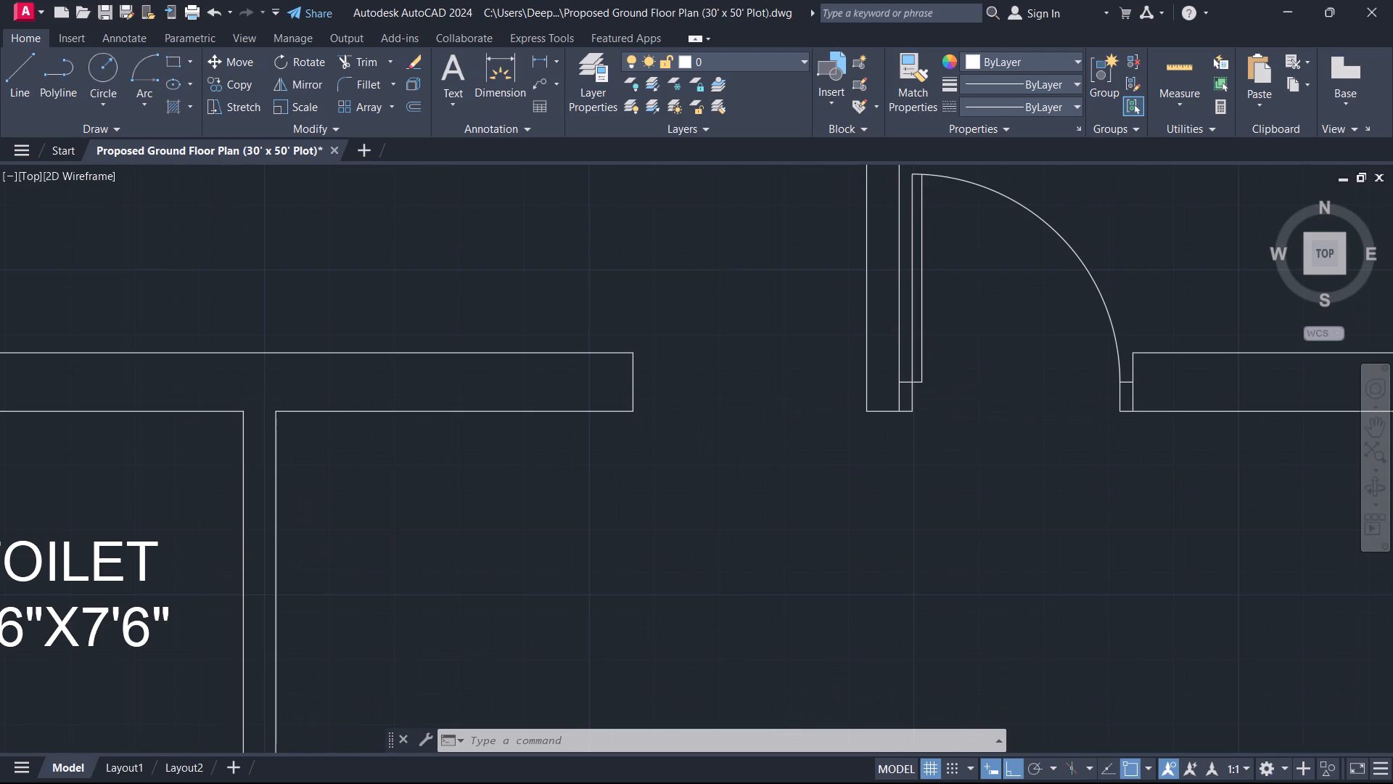
pyautogui.write('L')
pyautogui.press('space')
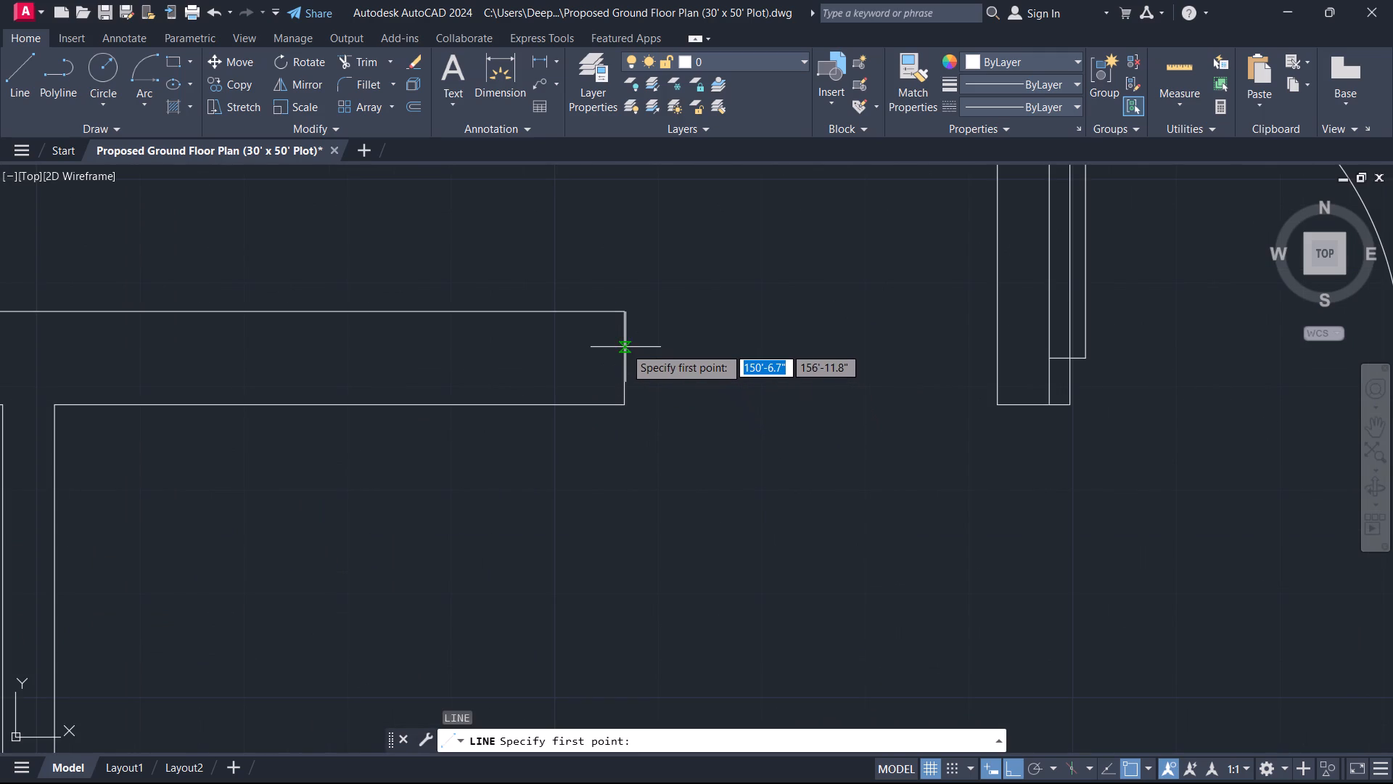
pyautogui.click(628, 356)
pyautogui.press('2')
pyautogui.press('Return')
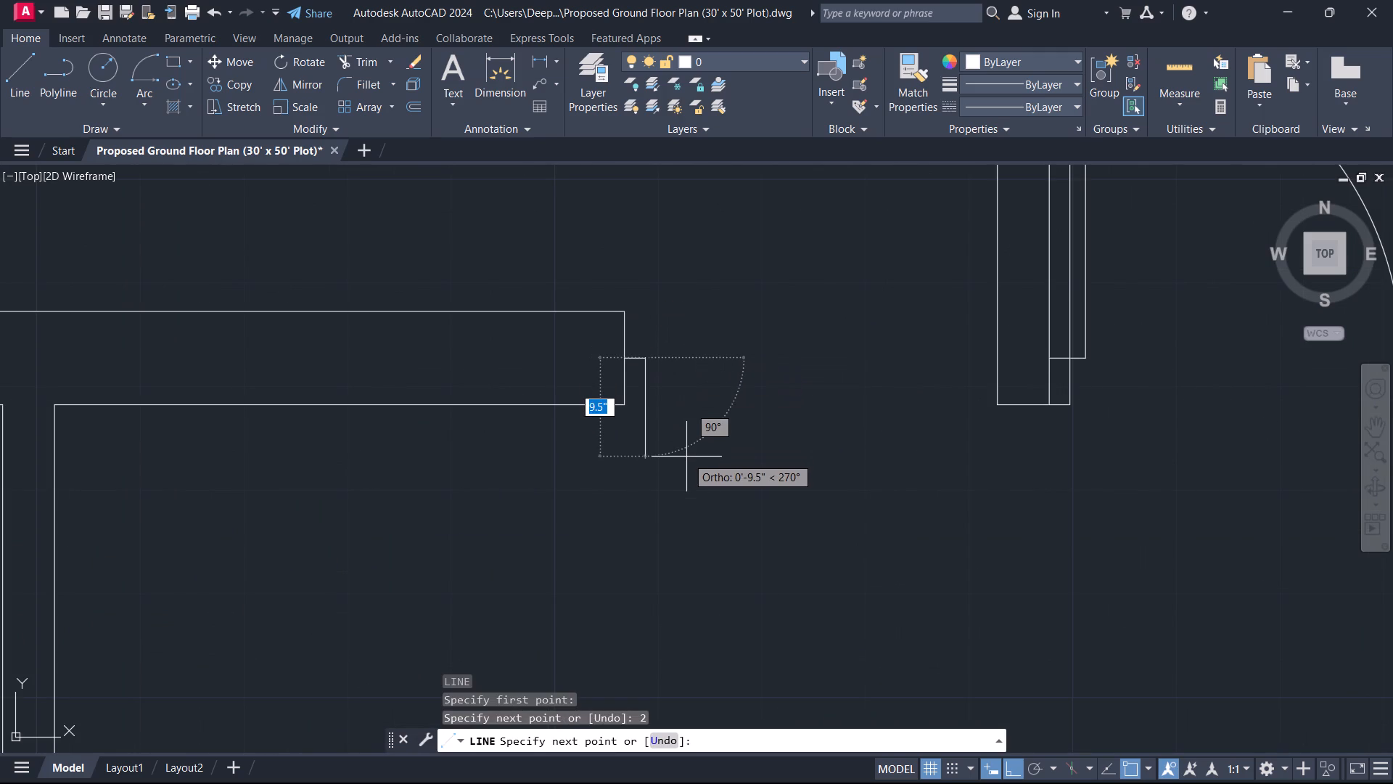
pyautogui.write('1.5')
pyautogui.press('Return')
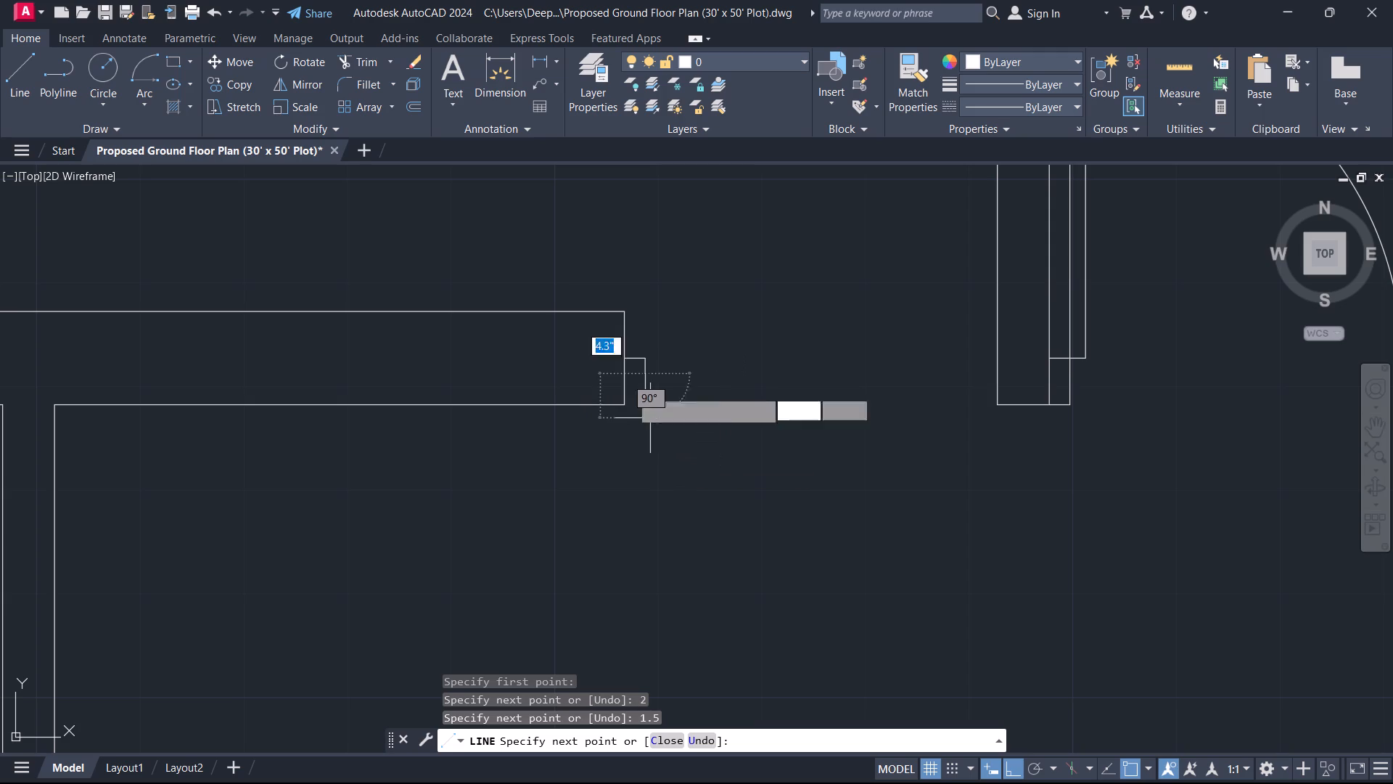
pyautogui.press('Escape')
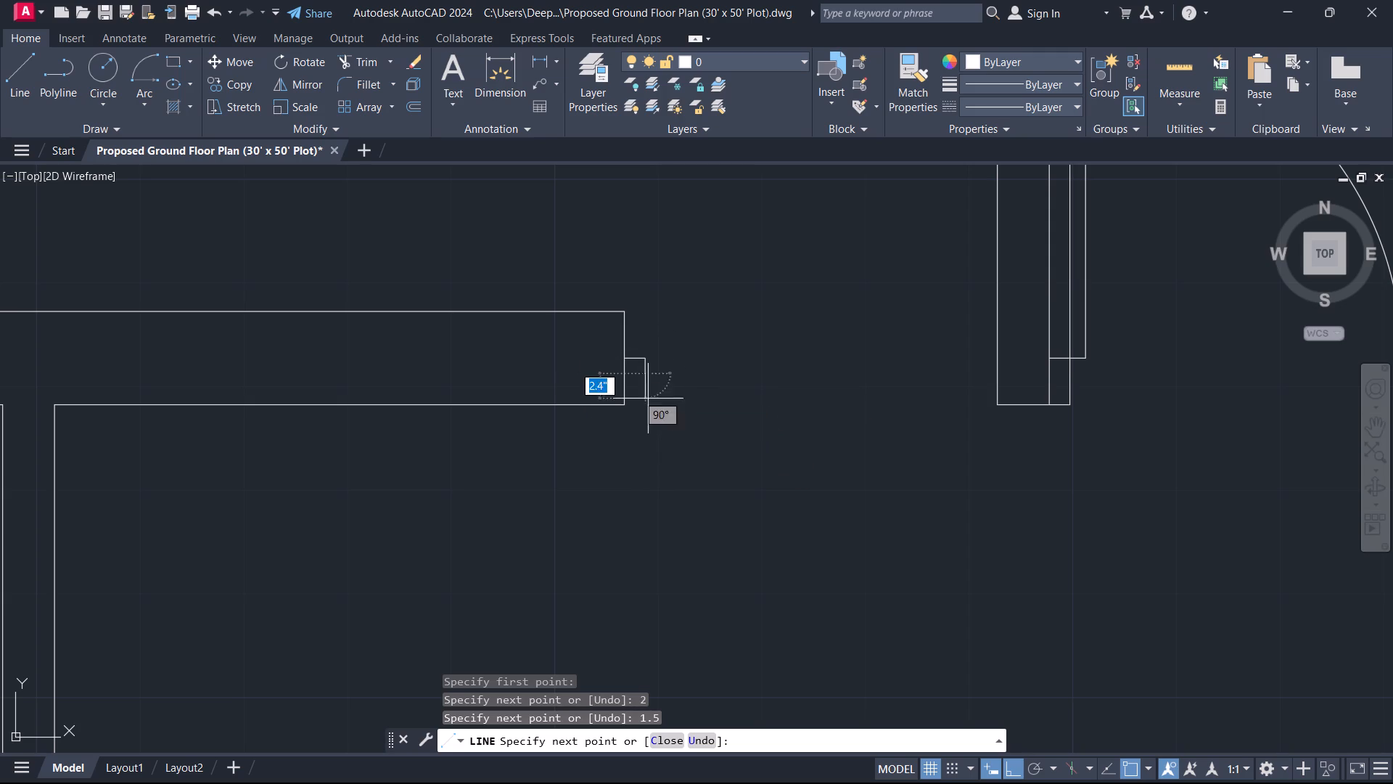
# Fillet the west jamb's outer edge with the wall's lower line to meet at a sharp corner, using radius 0.
pyautogui.scroll(3, 648, 399)
pyautogui.click(654, 317)
pyautogui.click(580, 264)
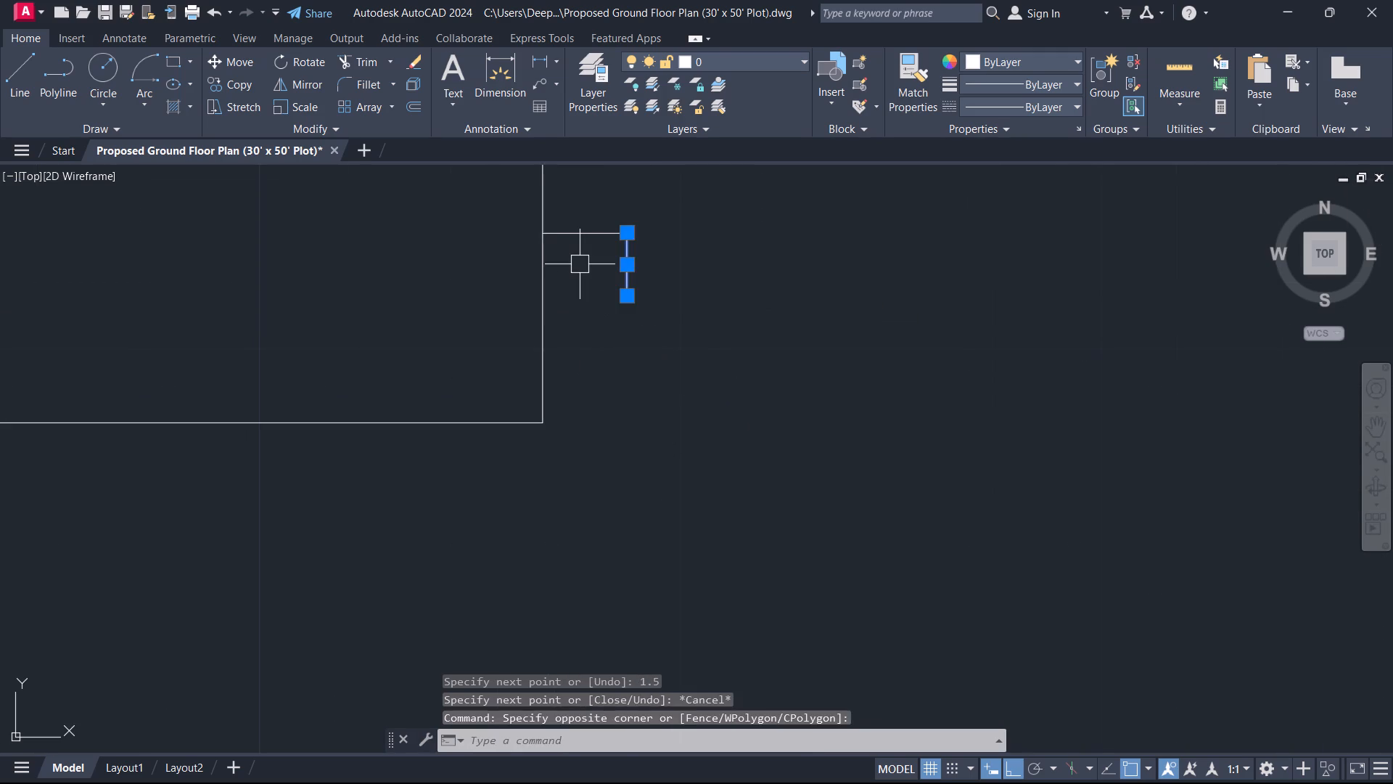
pyautogui.press('Escape')
pyautogui.press('f')
pyautogui.press('space')
pyautogui.click(630, 274)
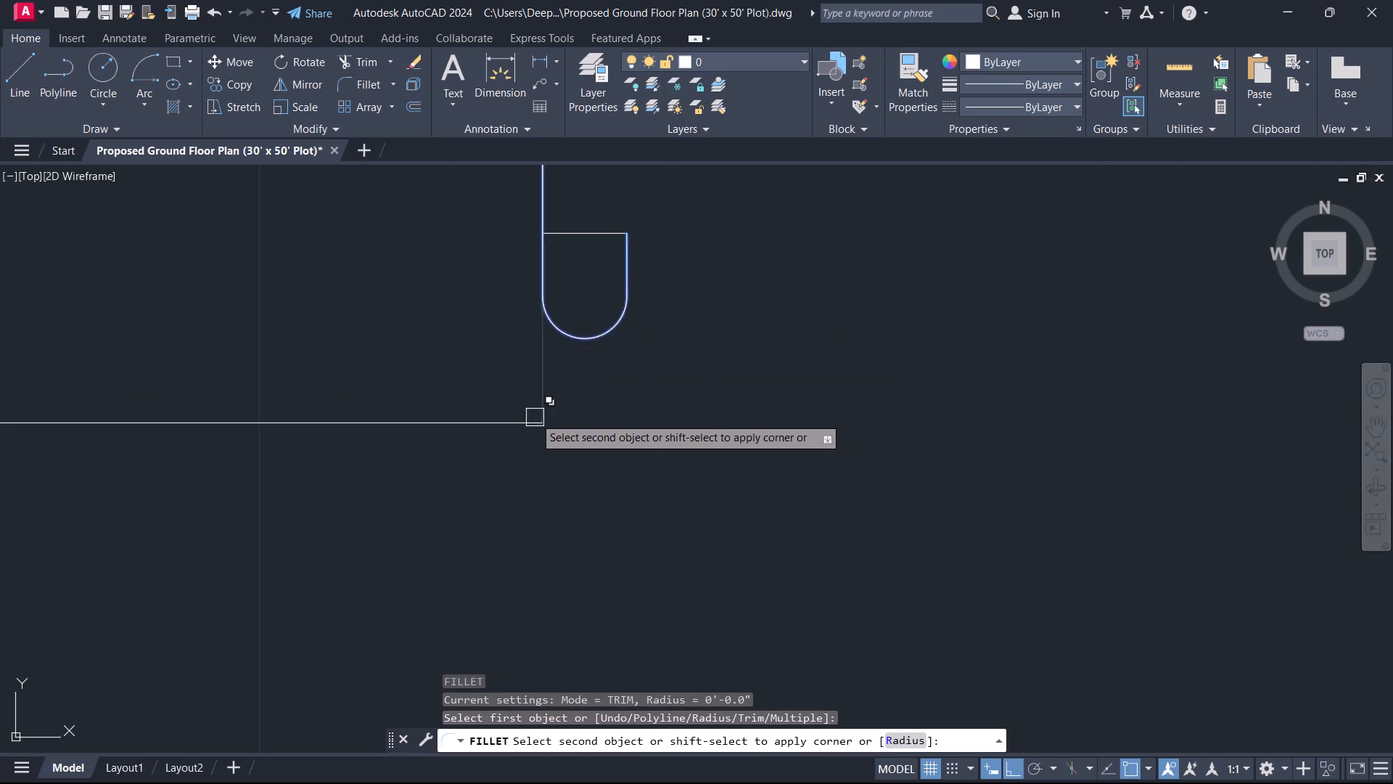
pyautogui.click(506, 429)
pyautogui.press('Escape')
pyautogui.click(559, 428)
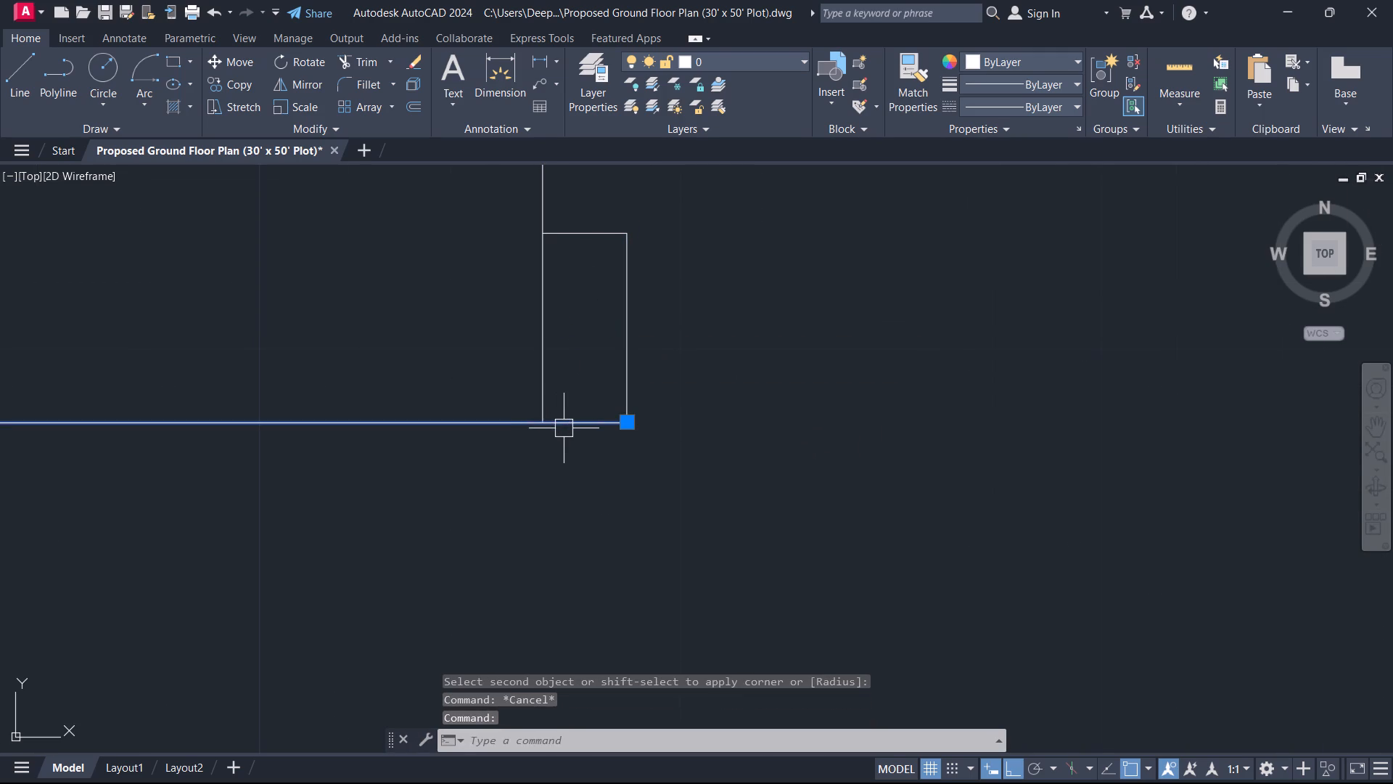
pyautogui.press('Escape')
# Trim the wall's lower line where it runs past the wall end beneath the west jamb.
pyautogui.scroll(-4, 596, 399)
pyautogui.moveTo(596, 399); pyautogui.dragTo(582, 417, button='middle')
pyautogui.scroll(3, 596, 399)
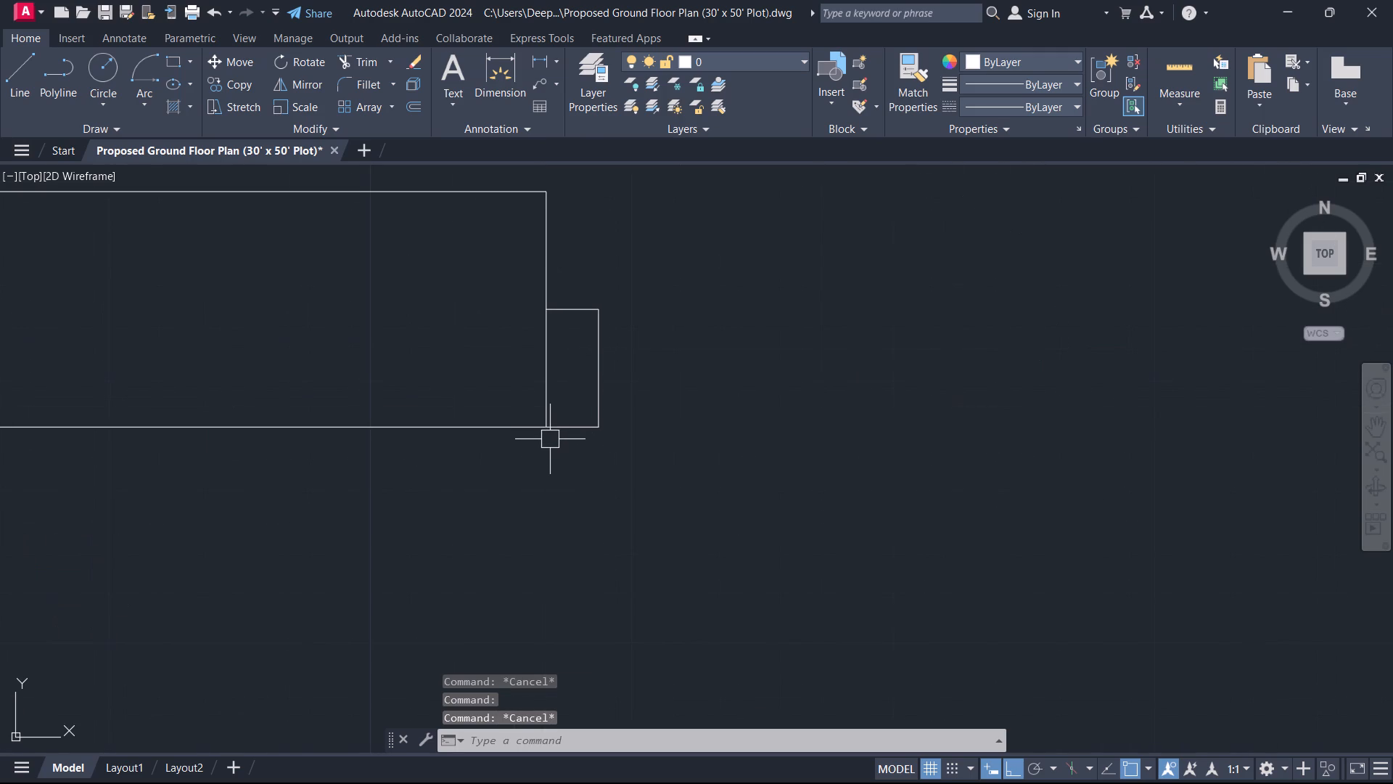
pyautogui.write('TR')
pyautogui.press('space')
pyautogui.click(575, 426)
pyautogui.press('Escape')
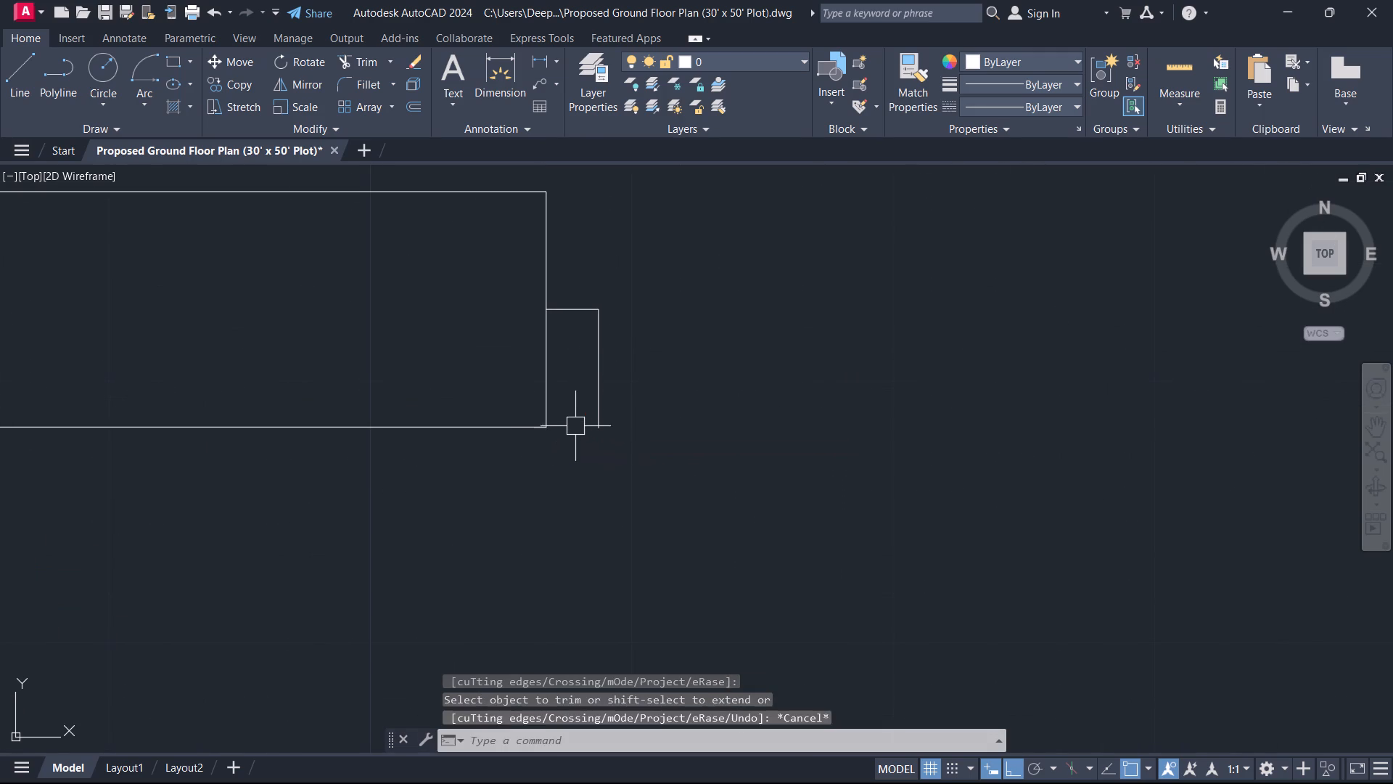
# Draw a separate 2" line closing the bottom of the west jamb, from its outer corner to the wall end corner.
pyautogui.write('L')
pyautogui.press('space')
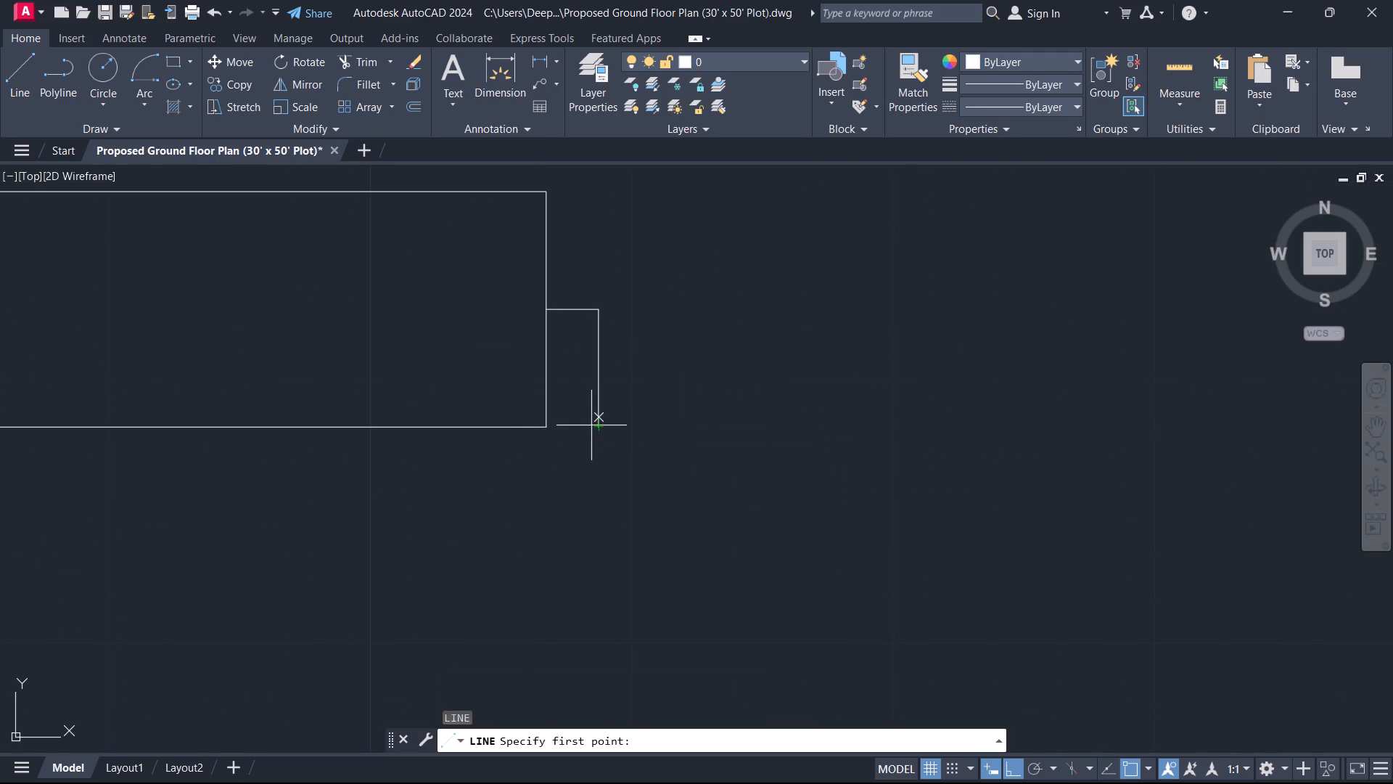
pyautogui.click(591, 428)
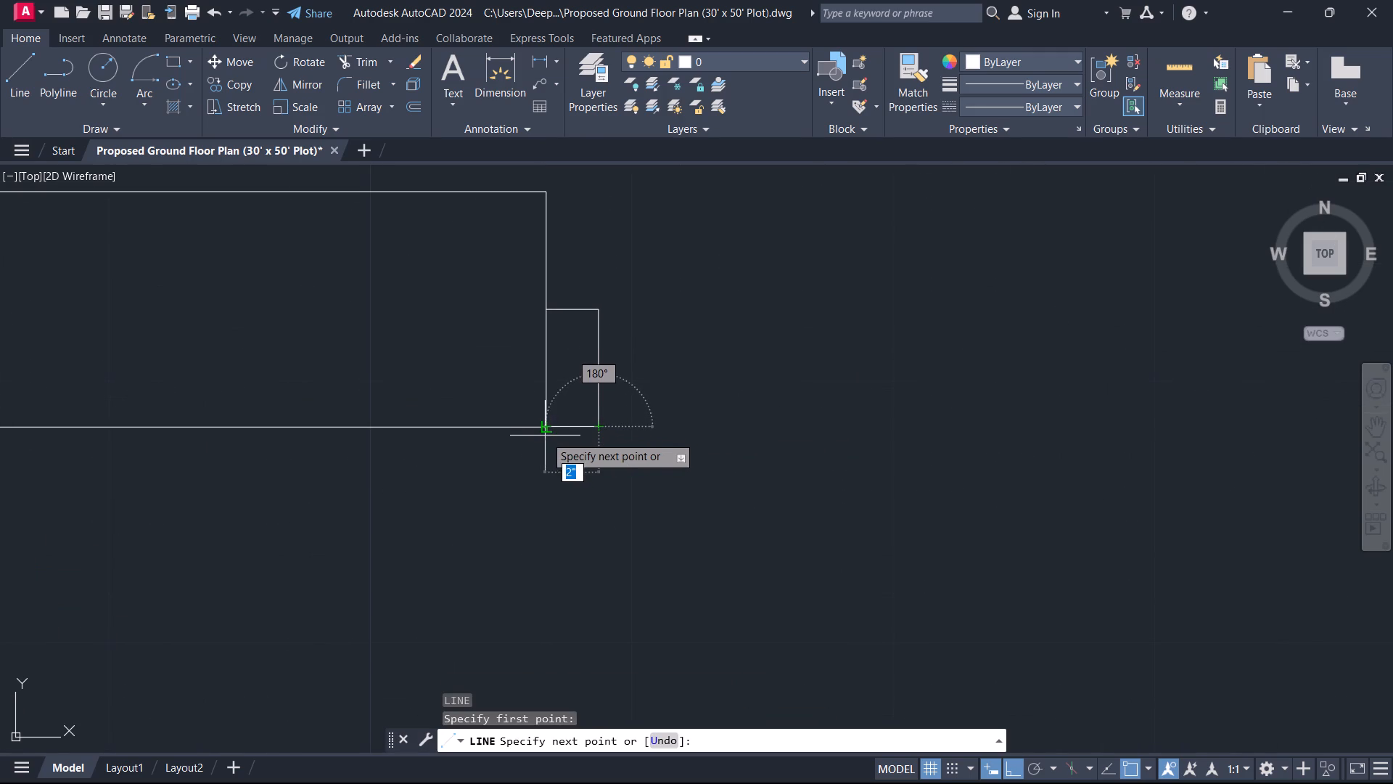
pyautogui.click(546, 426)
pyautogui.press('Escape')
# Copy the three jamb lines from the jamb's upper corner on the wall end to the partition wall face across the opening.
pyautogui.moveTo(625, 454); pyautogui.dragTo(620, 430)
pyautogui.click(583, 259)
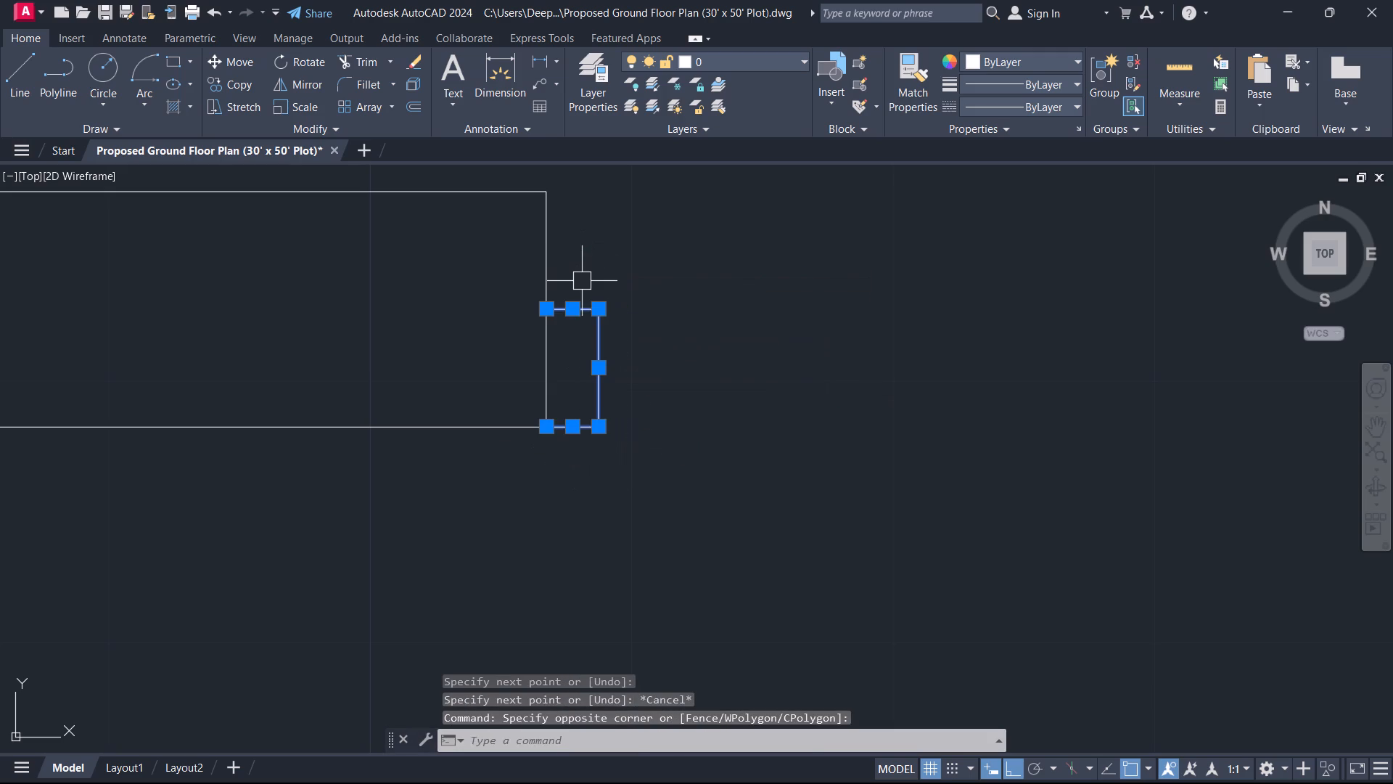
pyautogui.press('m')
pyautogui.press('BackSpace')
pyautogui.write('CO')
pyautogui.press('space')
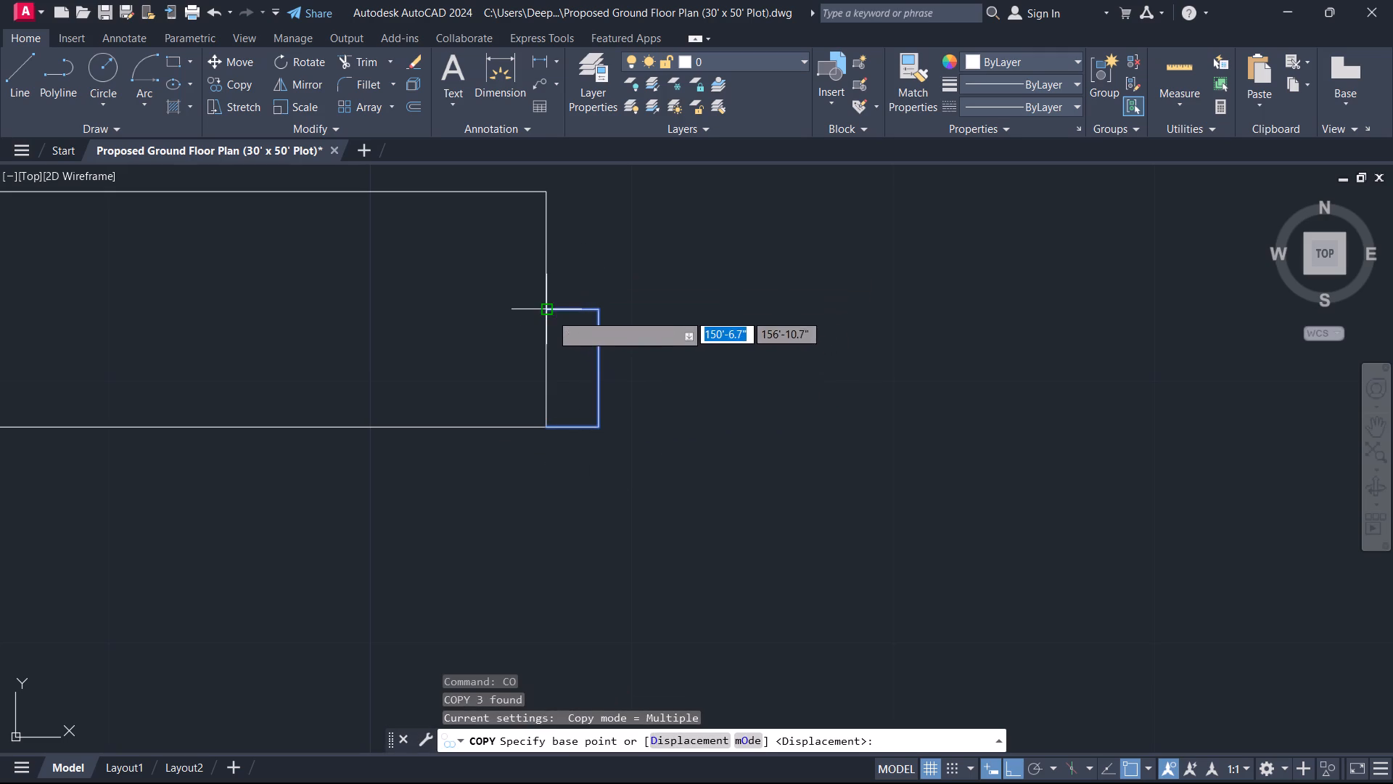
pyautogui.click(551, 314)
pyautogui.scroll(-4, 642, 322)
pyautogui.moveTo(642, 322); pyautogui.dragTo(274, 409, button='middle')
pyautogui.scroll(3, 373, 404)
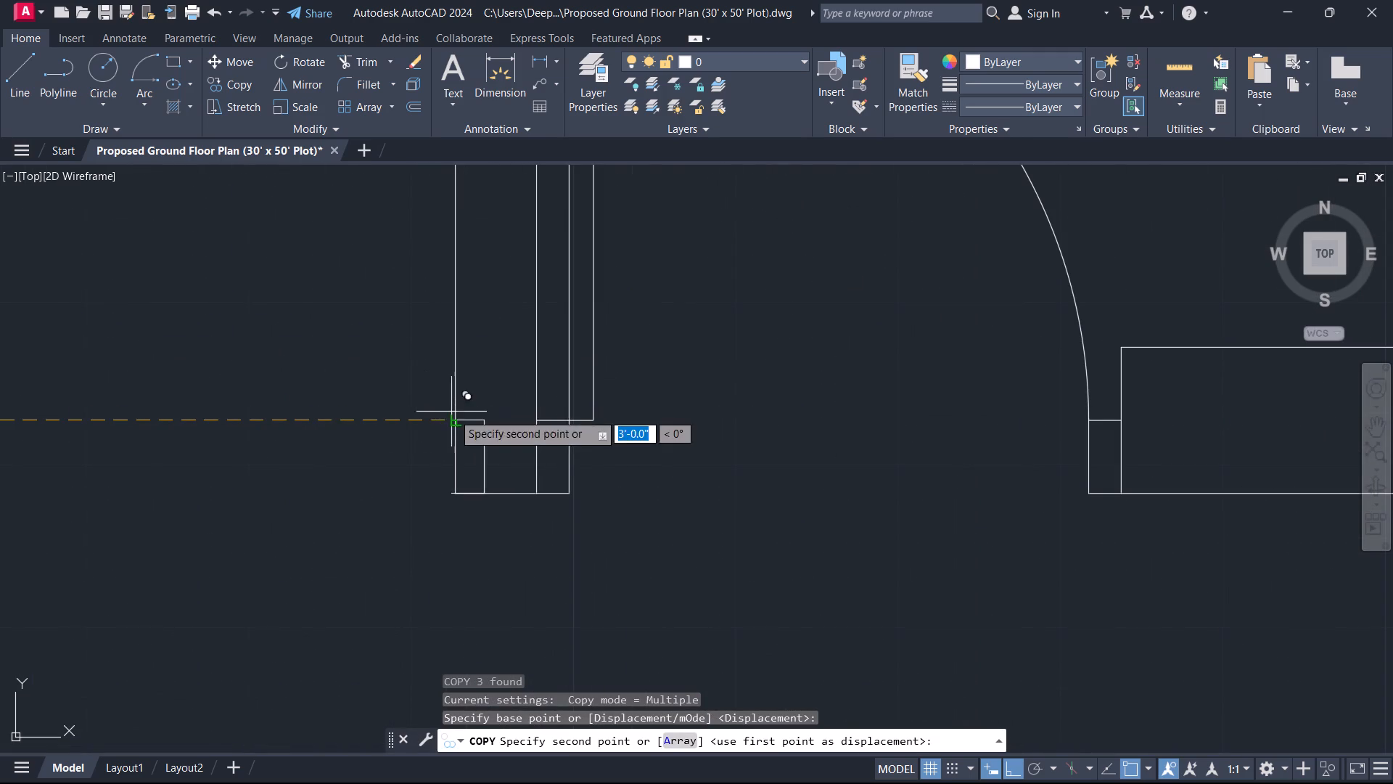
pyautogui.click(458, 422)
pyautogui.press('Escape')
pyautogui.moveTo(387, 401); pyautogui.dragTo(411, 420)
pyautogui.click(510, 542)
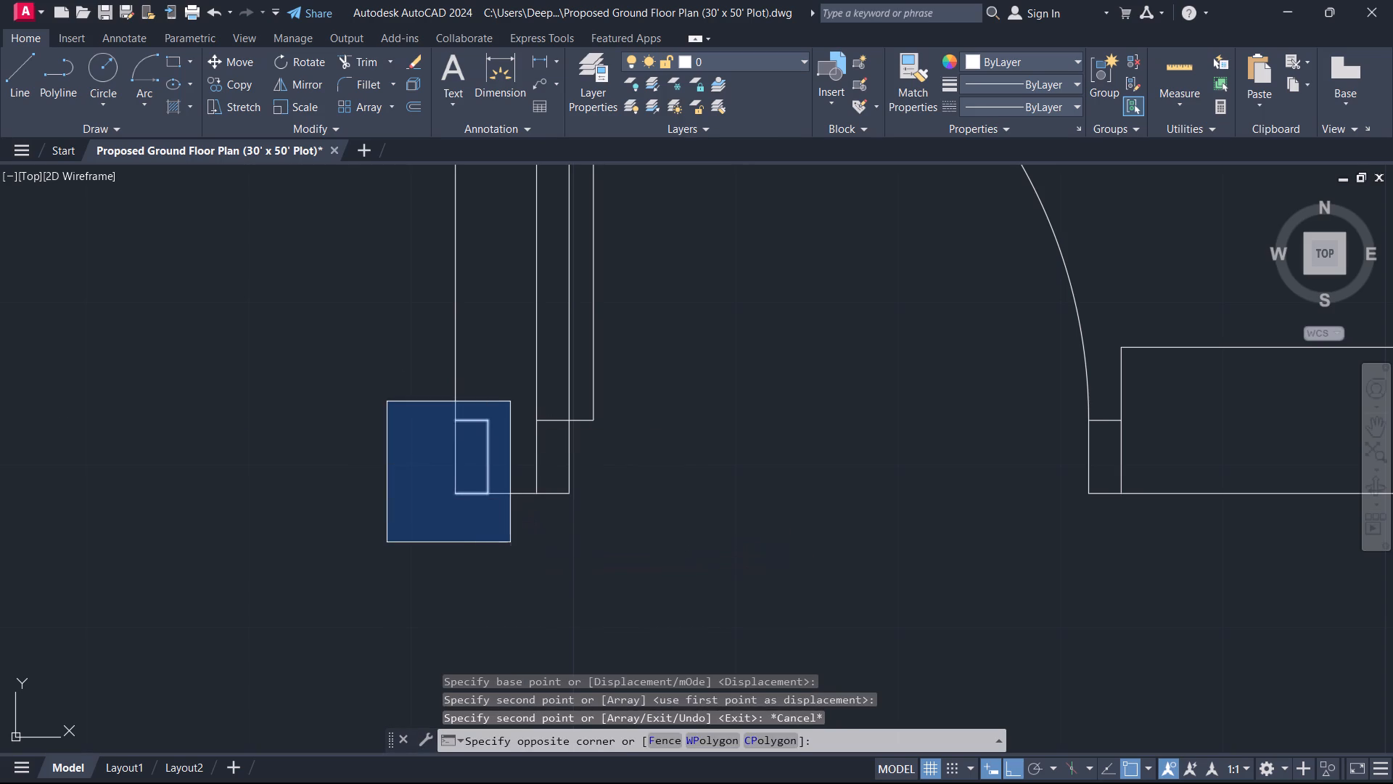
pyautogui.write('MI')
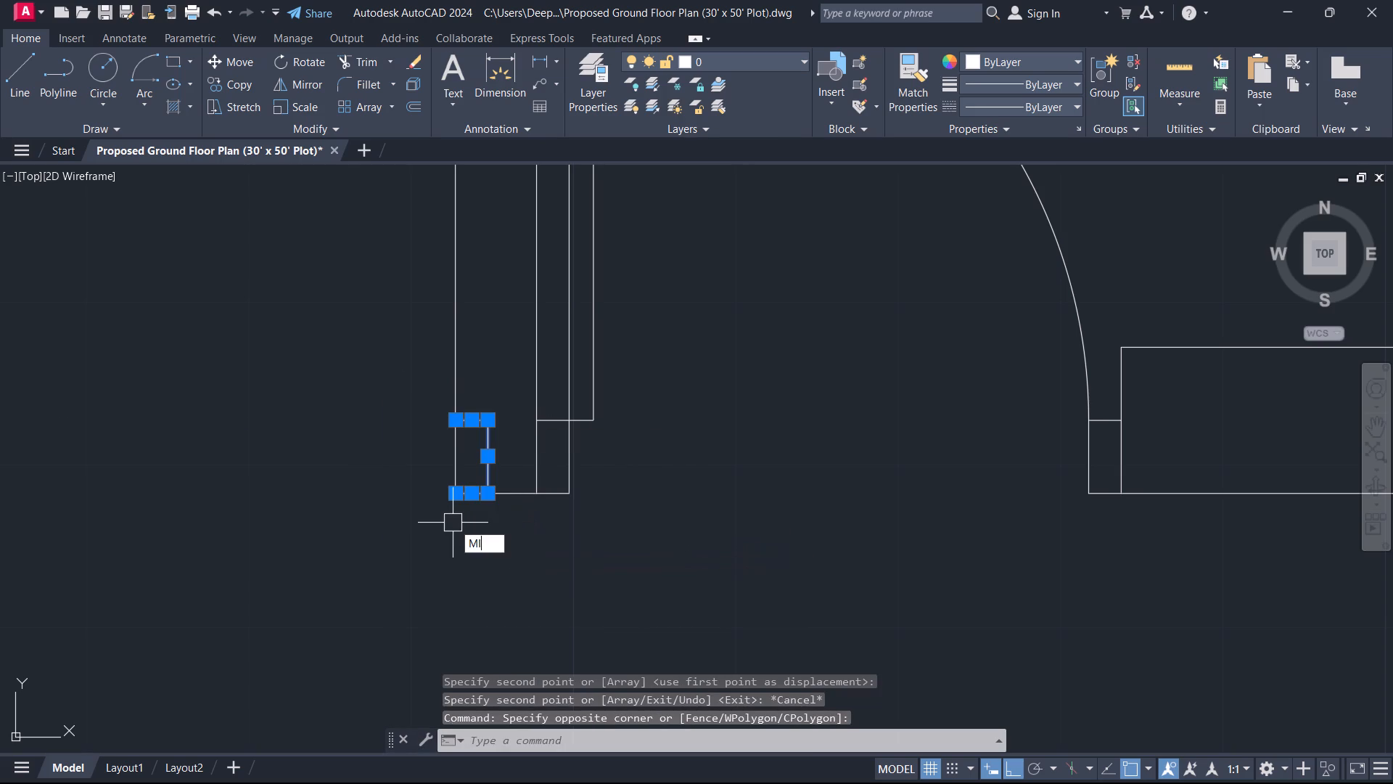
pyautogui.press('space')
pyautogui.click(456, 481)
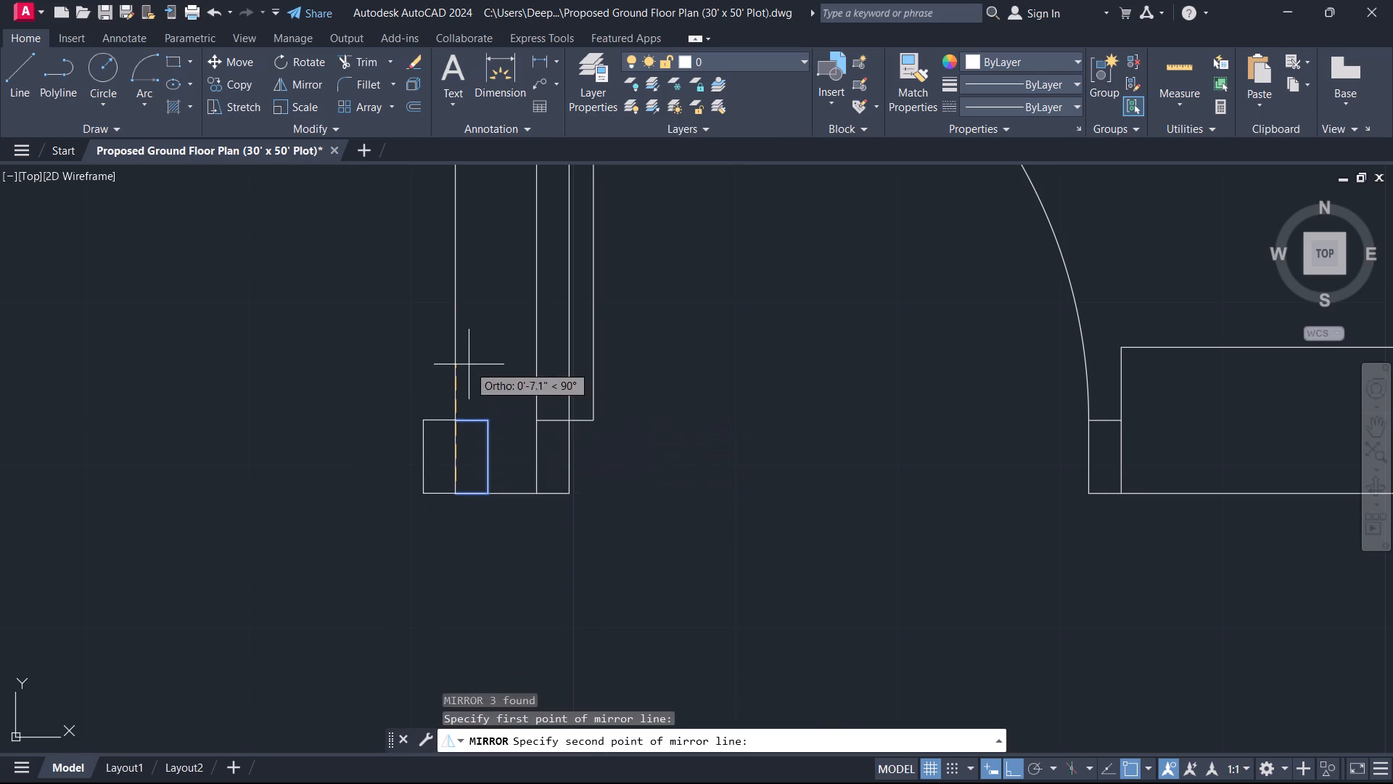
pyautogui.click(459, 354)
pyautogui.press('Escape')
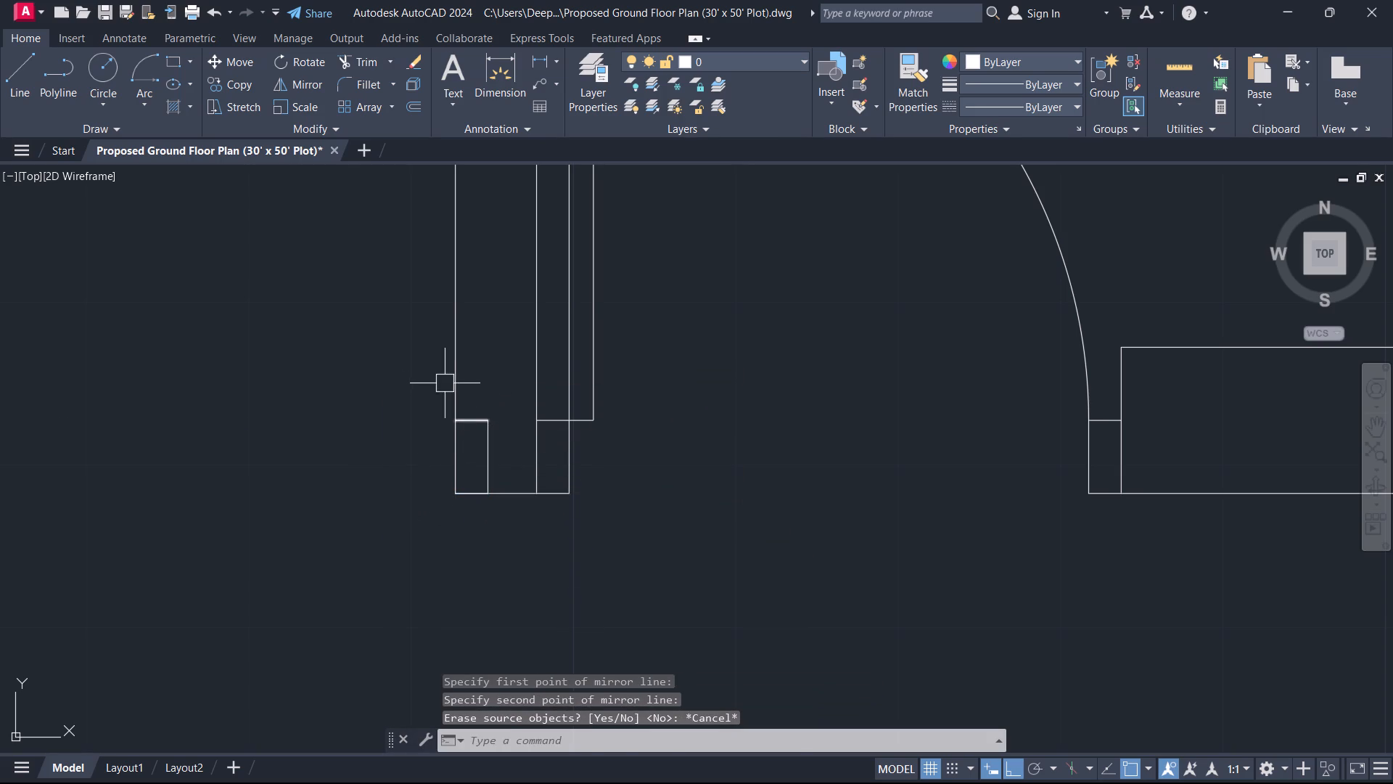
# Mirror the copied jamb about the partition wall's west face so it projects into the opening, erasing the source objects.
pyautogui.moveTo(443, 383); pyautogui.dragTo(470, 420)
pyautogui.click(517, 551)
pyautogui.write('MI')
pyautogui.press('space')
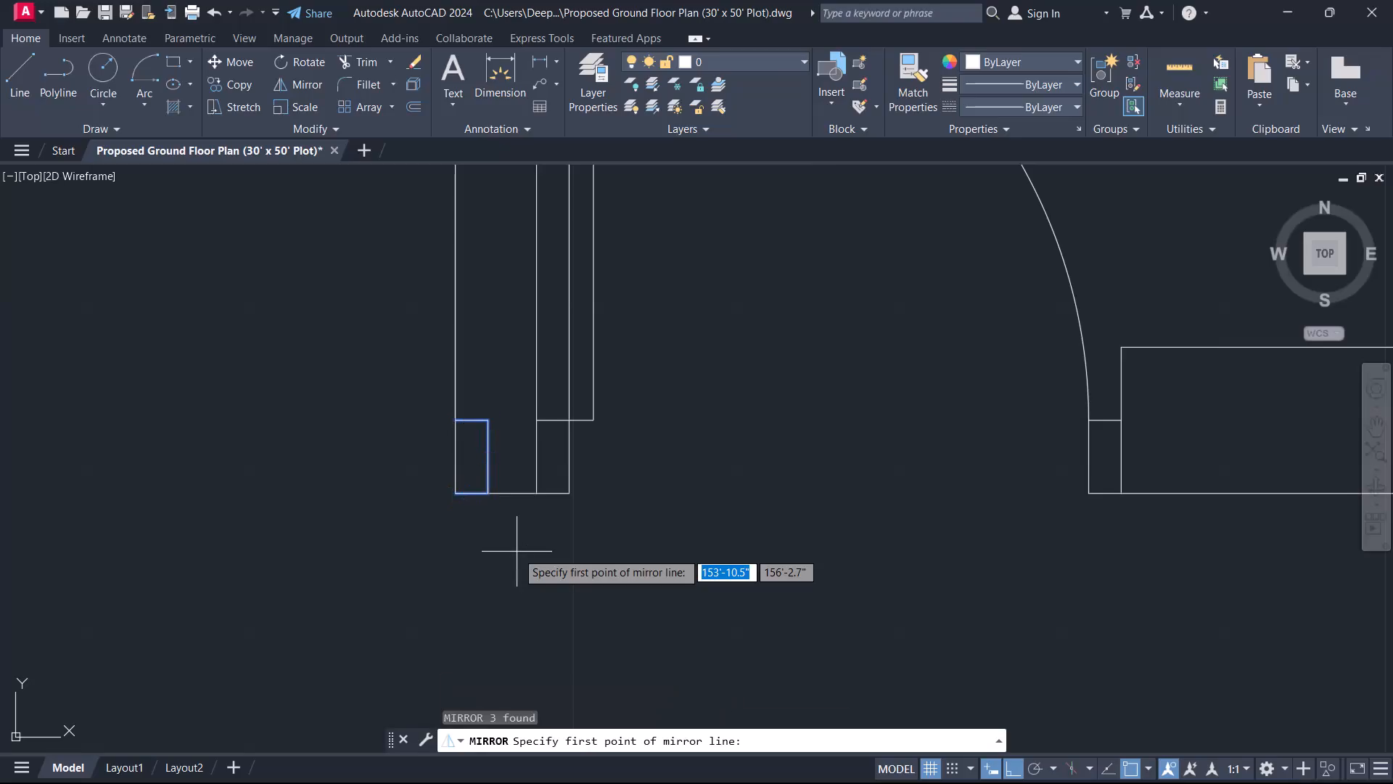
pyautogui.click(459, 459)
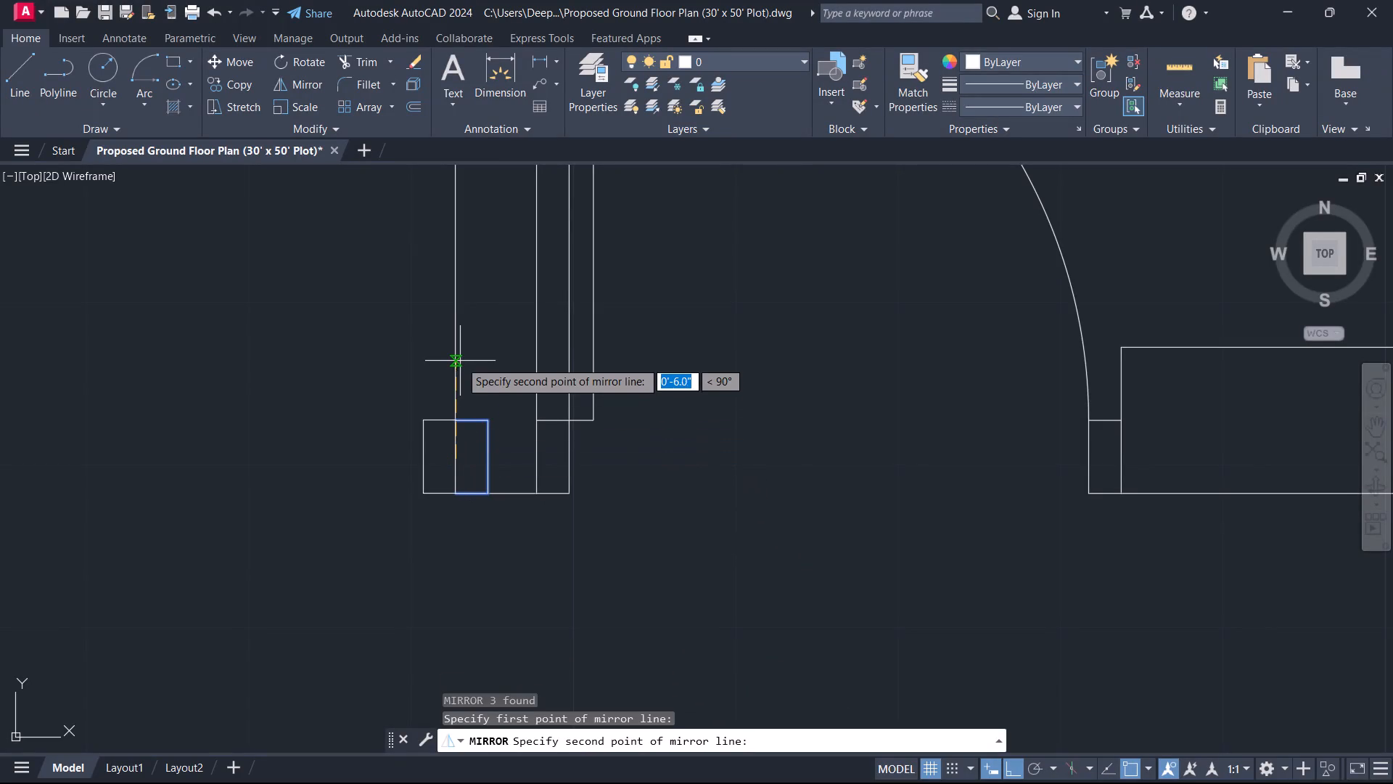
pyautogui.click(455, 354)
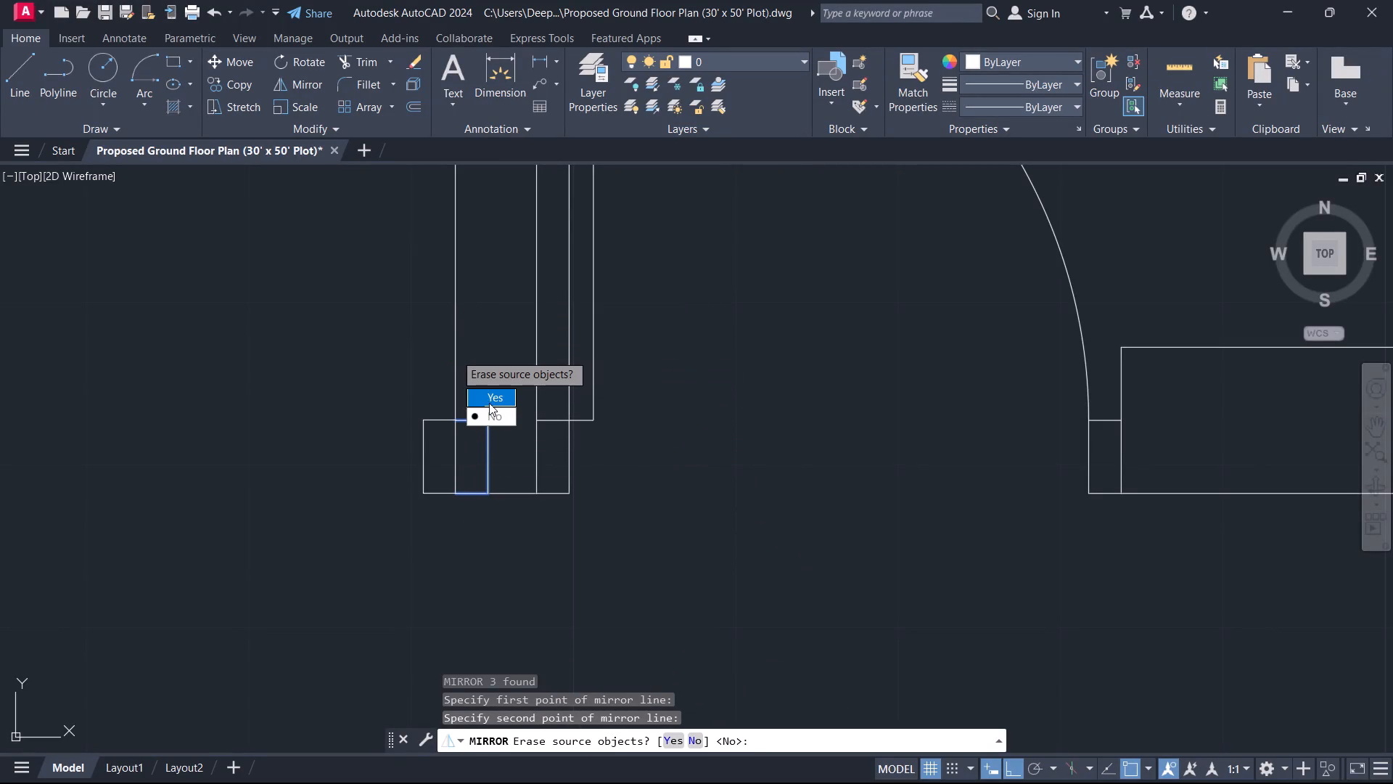
pyautogui.moveTo(489, 403); pyautogui.dragTo(455, 354)
pyautogui.press('Escape')
# Draw a horizontal leaf line across the opening between the upper inner corners of the west and east jambs.
pyautogui.scroll(-2, 403, 441)
pyautogui.moveTo(403, 441); pyautogui.dragTo(577, 490, button='middle')
pyautogui.write('L')
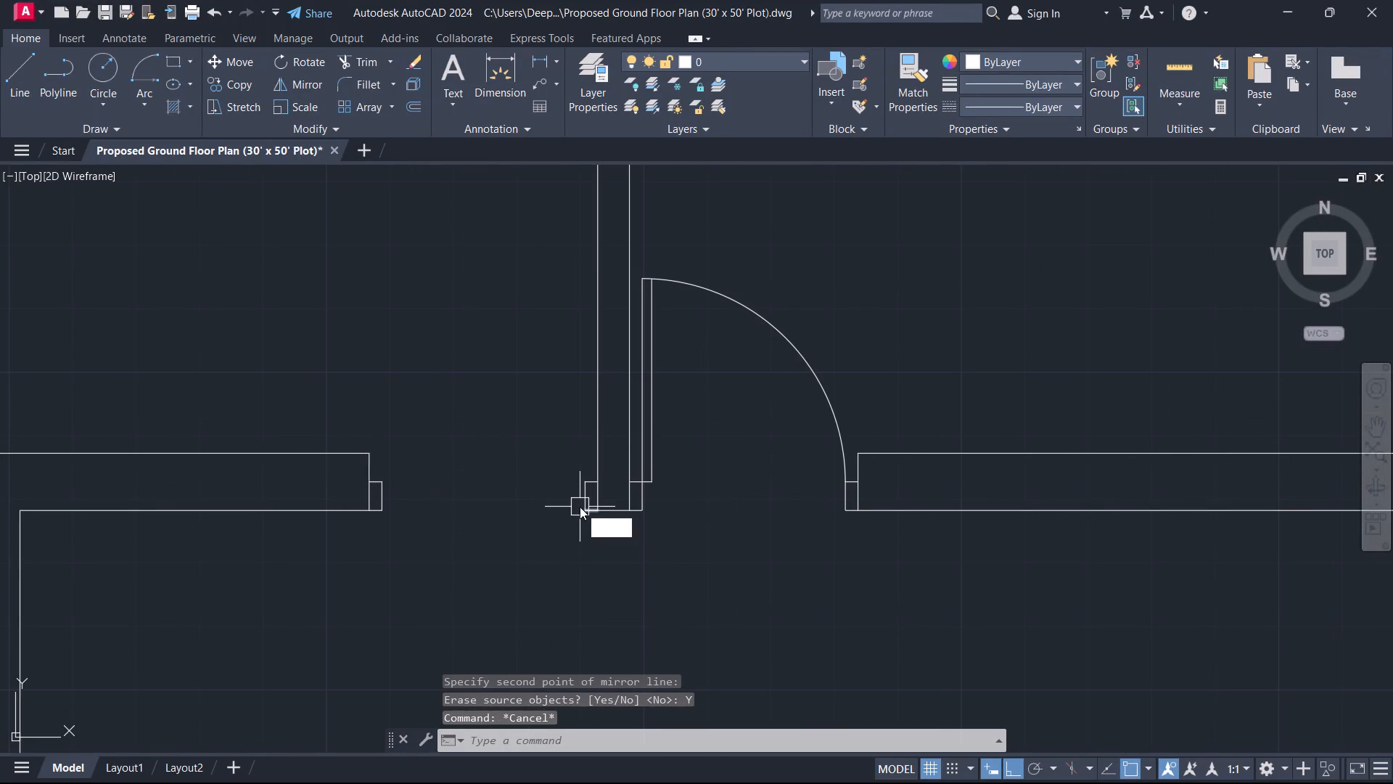
pyautogui.press('space')
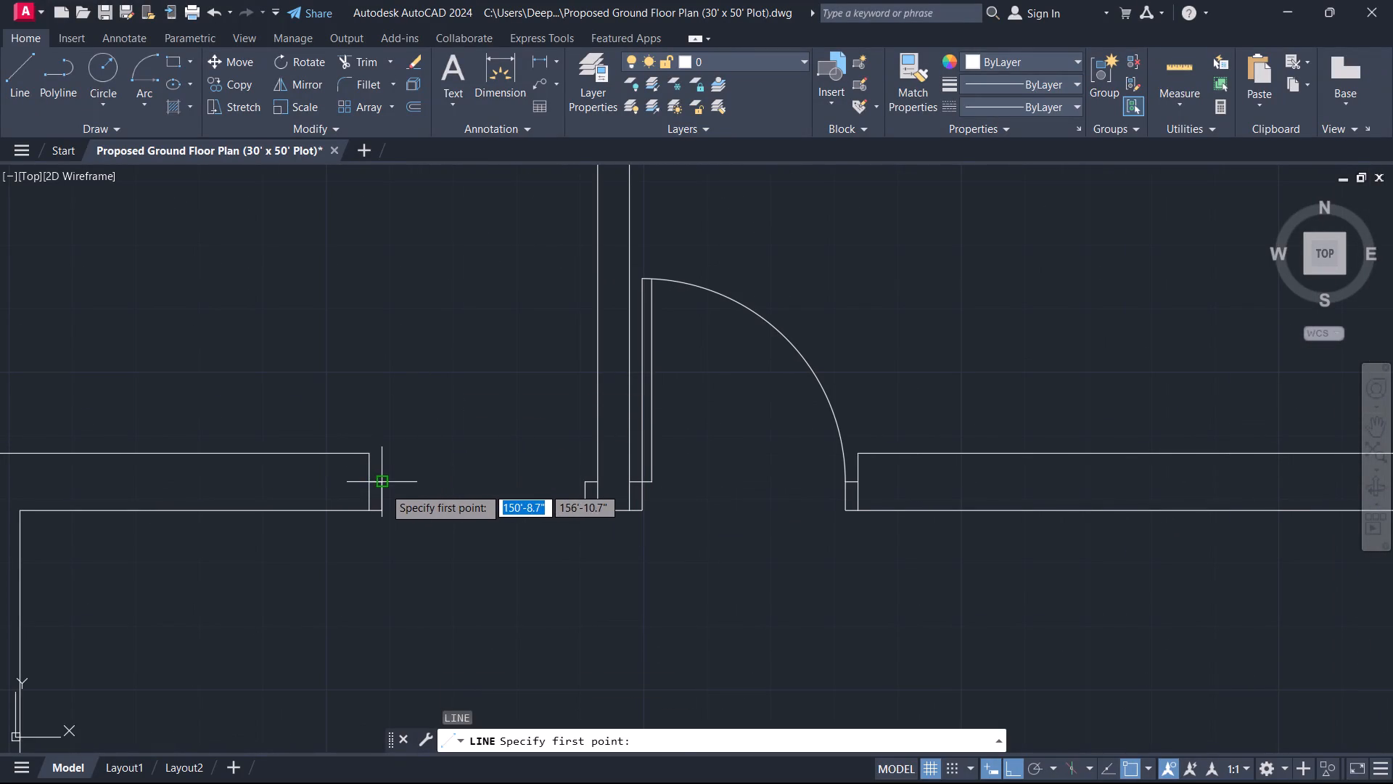
pyautogui.click(385, 487)
pyautogui.click(585, 487)
pyautogui.press('Escape')
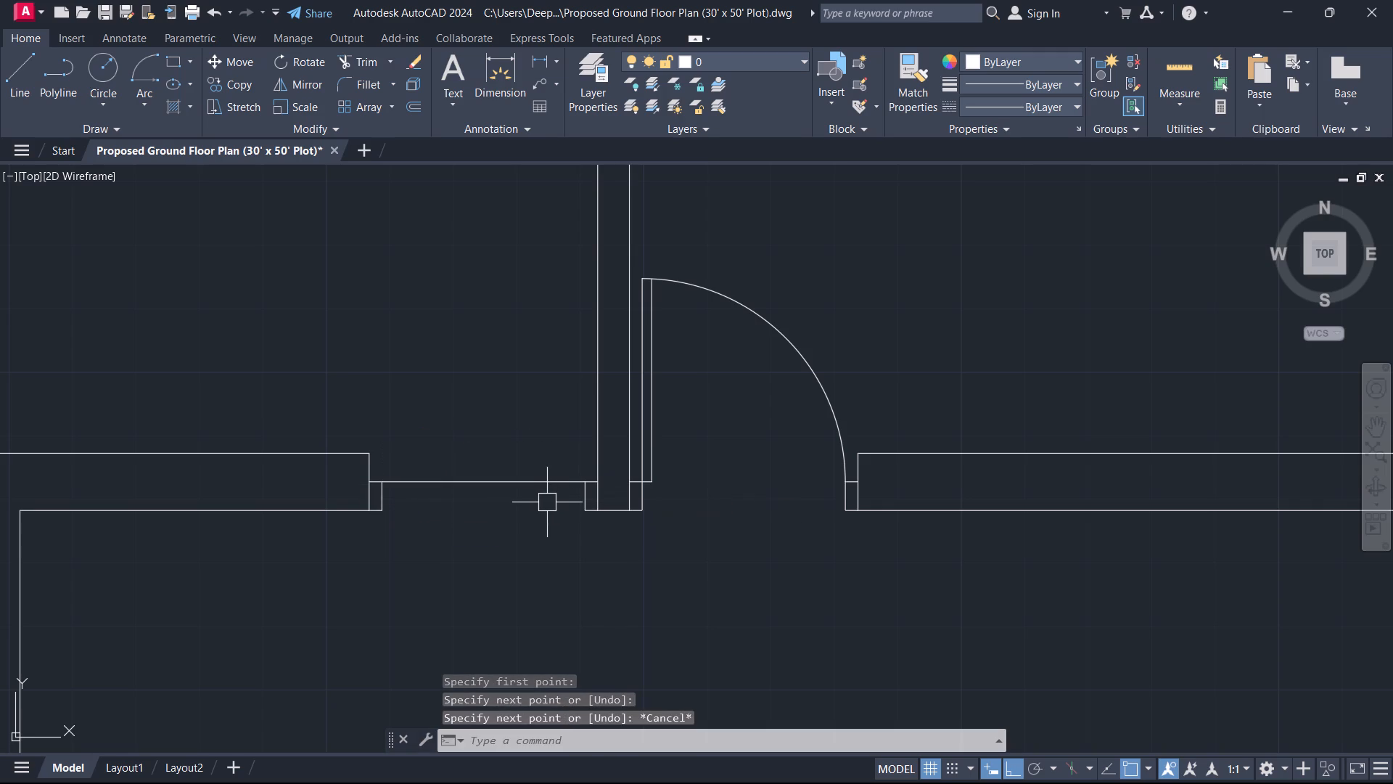
# Offset the leaf line 1.5" downward for the door leaf thickness.
pyautogui.write('O')
pyautogui.press('space')
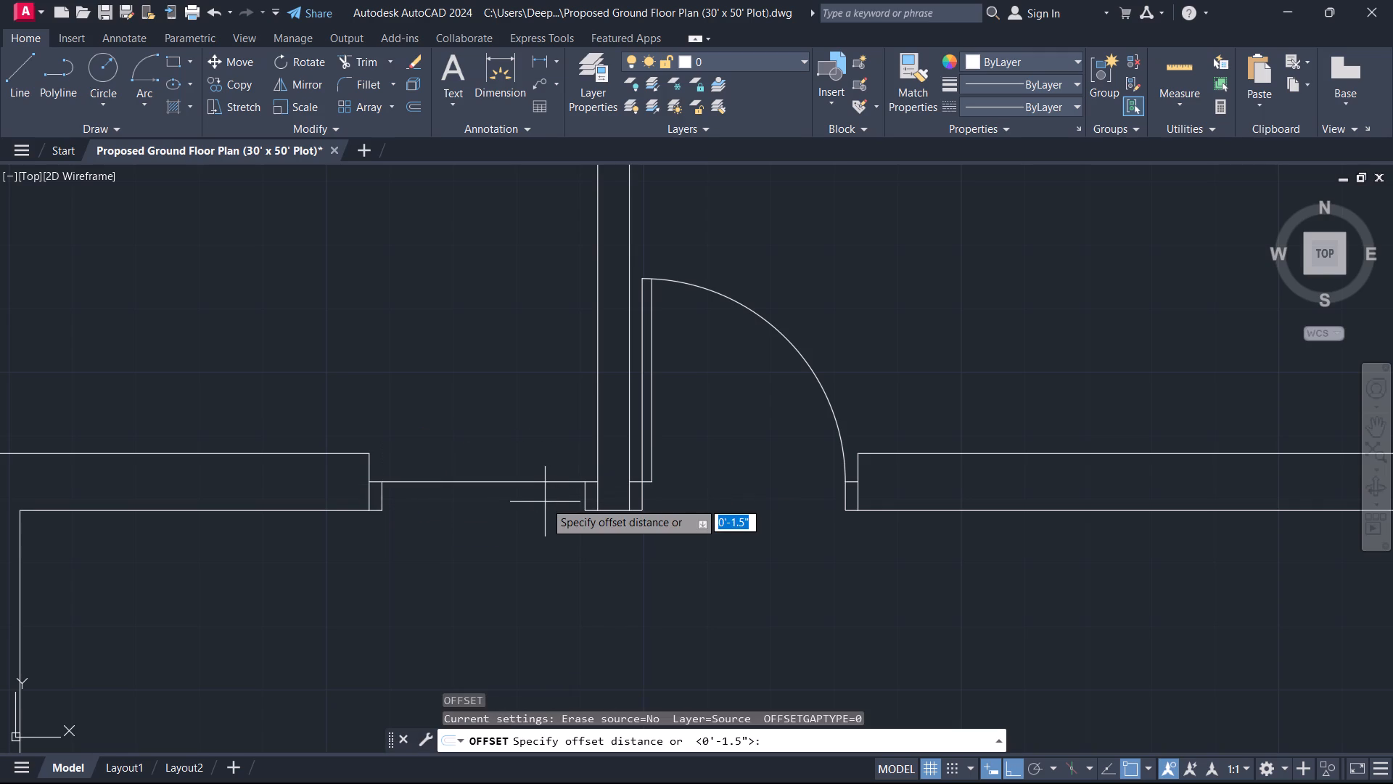
pyautogui.write('1.5')
pyautogui.press('Return')
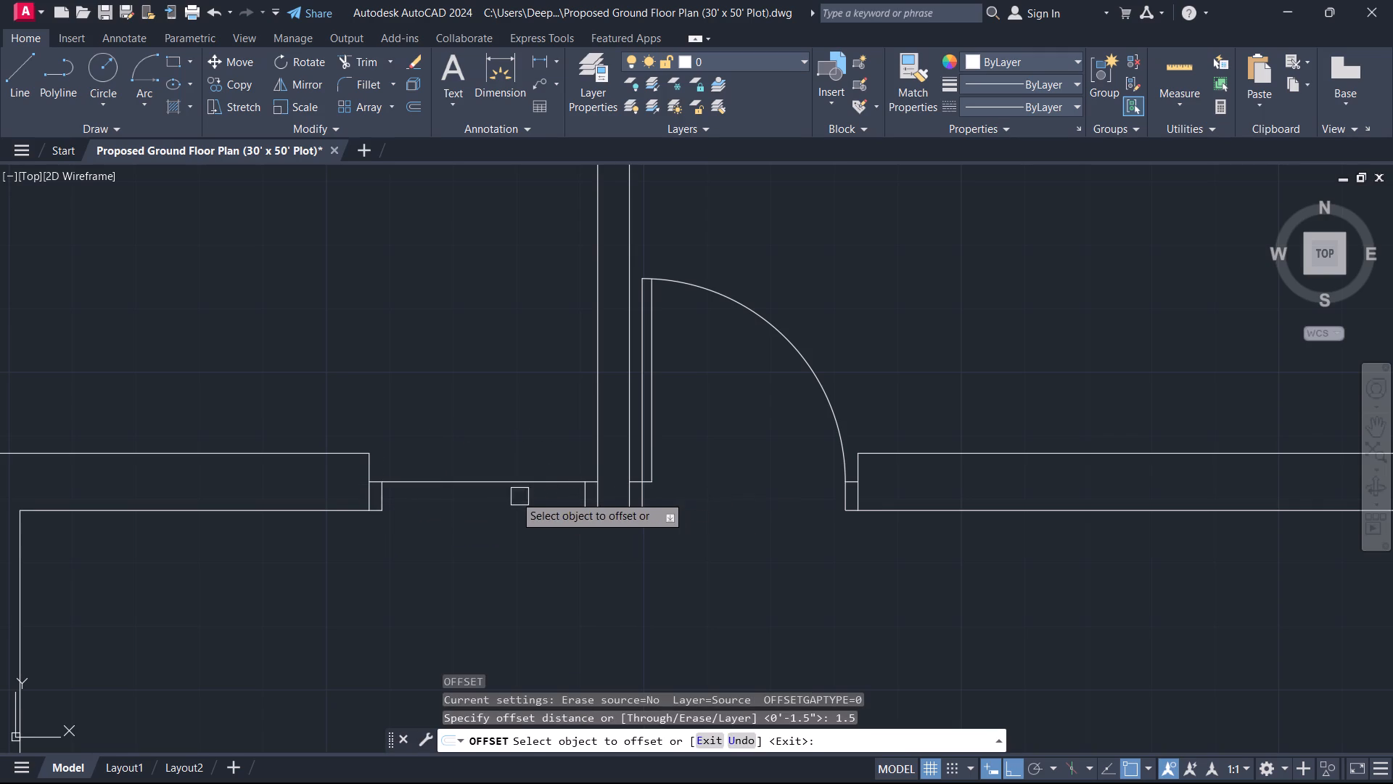
pyautogui.click(501, 489)
pyautogui.click(480, 539)
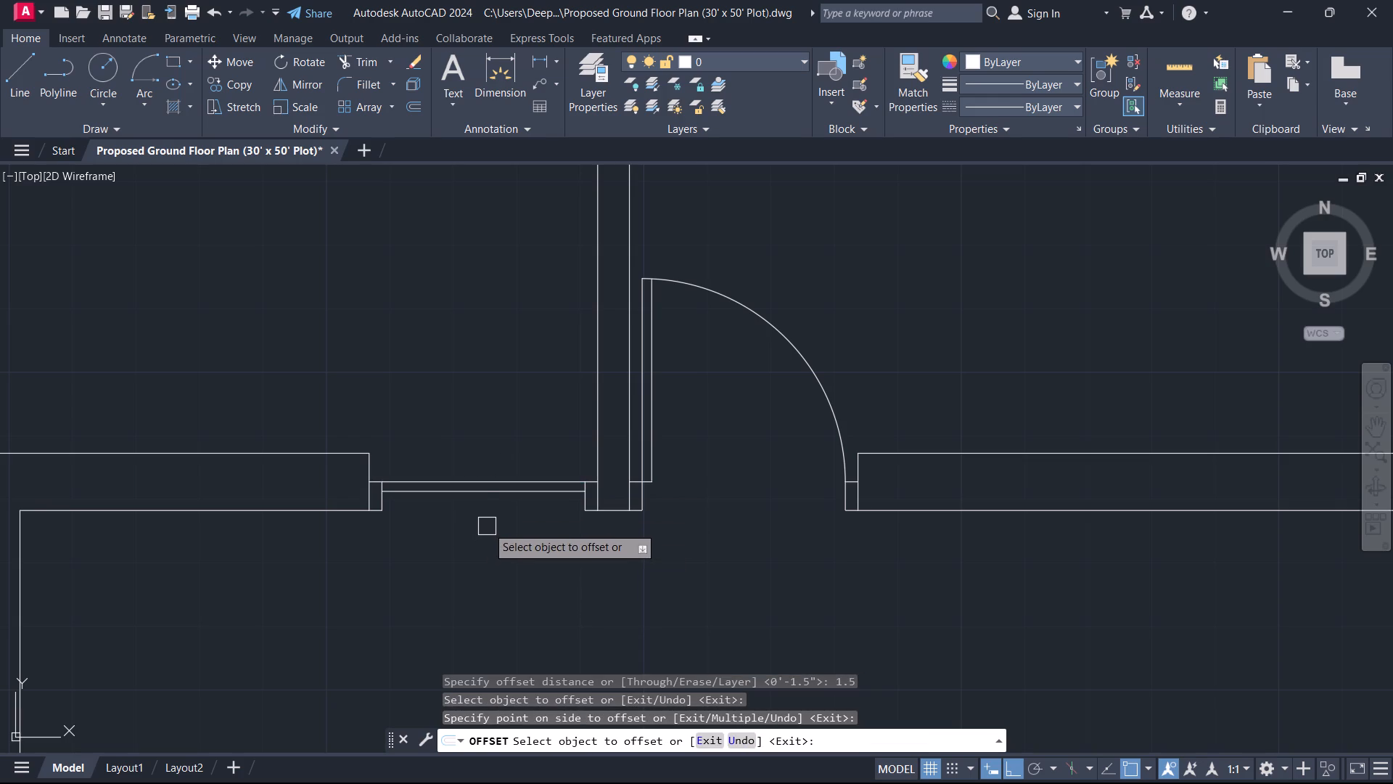
pyautogui.press('Escape')
# Rotate both leaf lines about the east jamb's upper inner corner so the open leaf stands vertically upward.
pyautogui.moveTo(487, 525); pyautogui.dragTo(483, 511)
pyautogui.click(467, 453)
pyautogui.write('RO')
pyautogui.press('space')
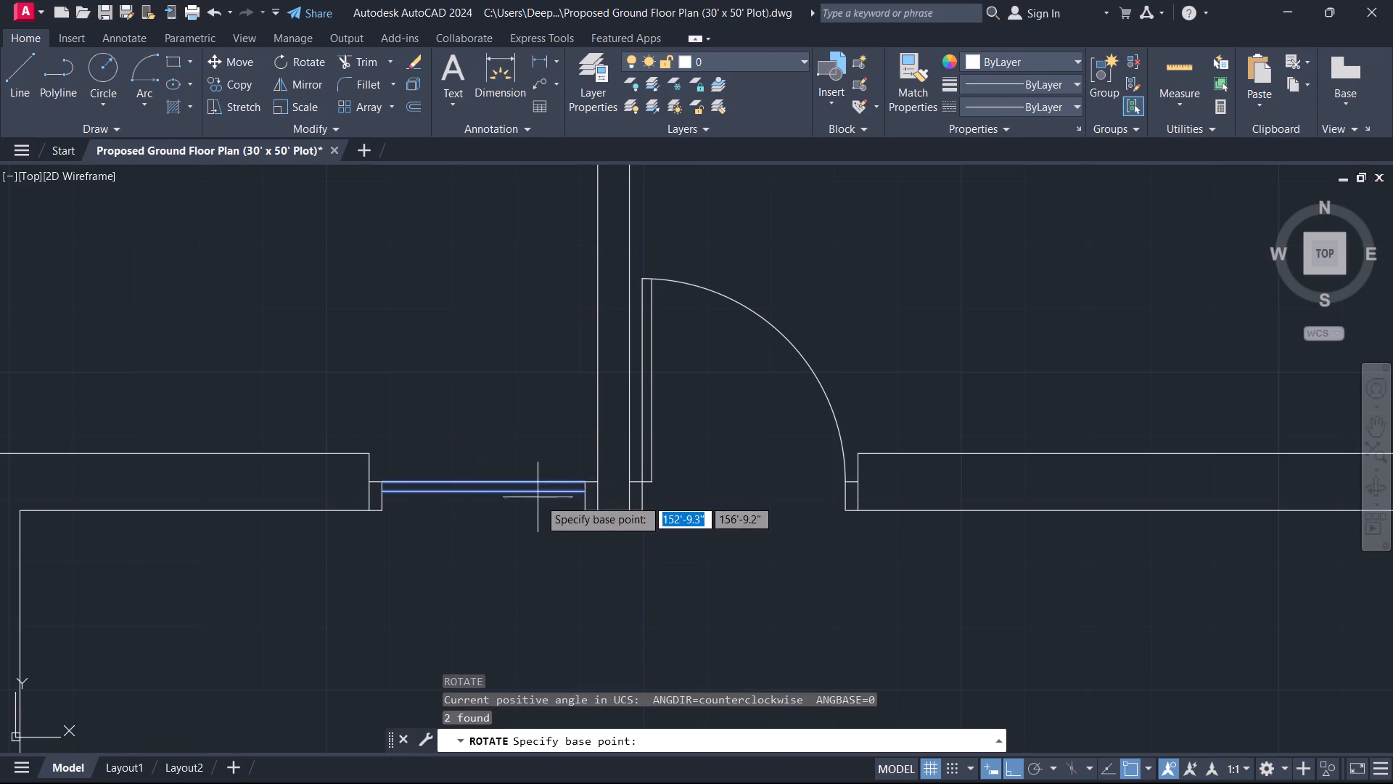
pyautogui.click(586, 481)
pyautogui.click(582, 546)
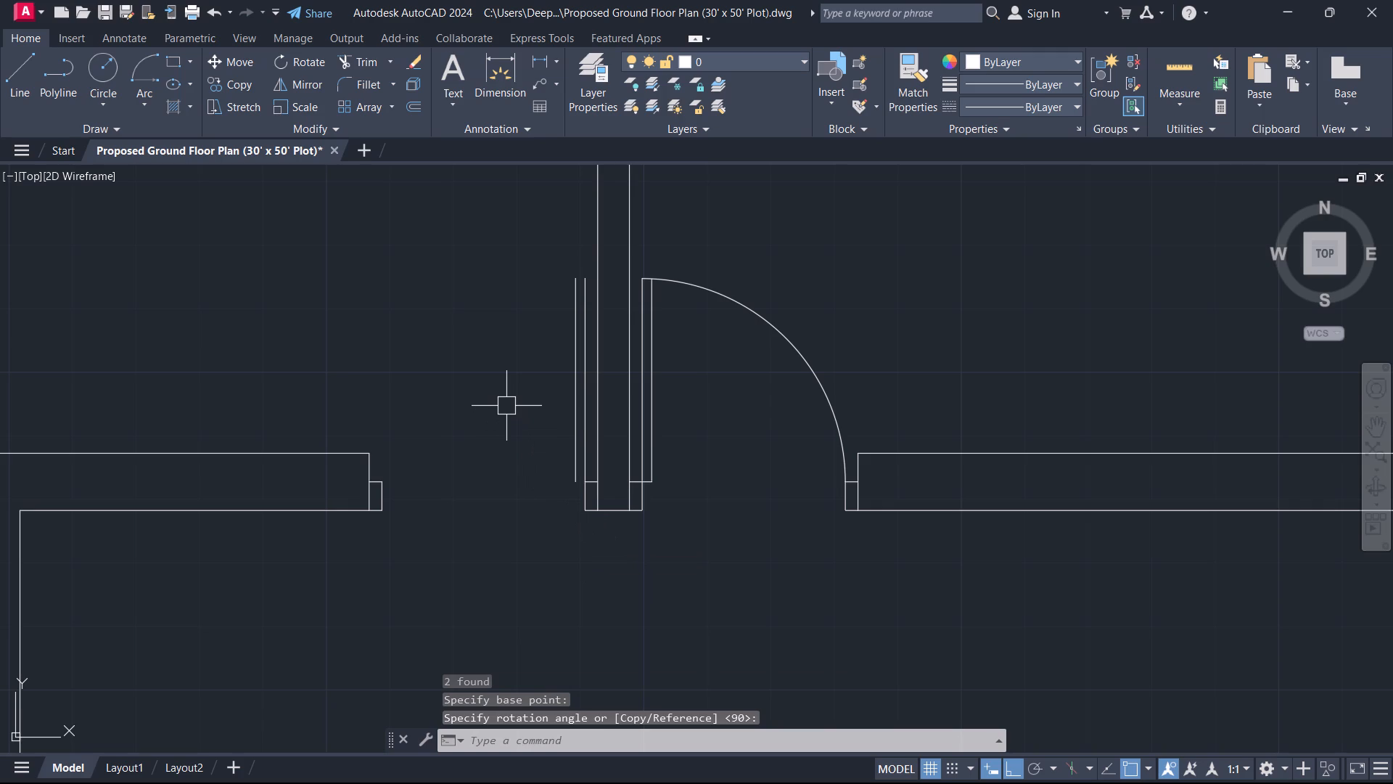
# Draw the swing arc from the leaf's free end, centred on the east jamb's hinge corner, to the west jamb's upper inner corner.
pyautogui.press('r')
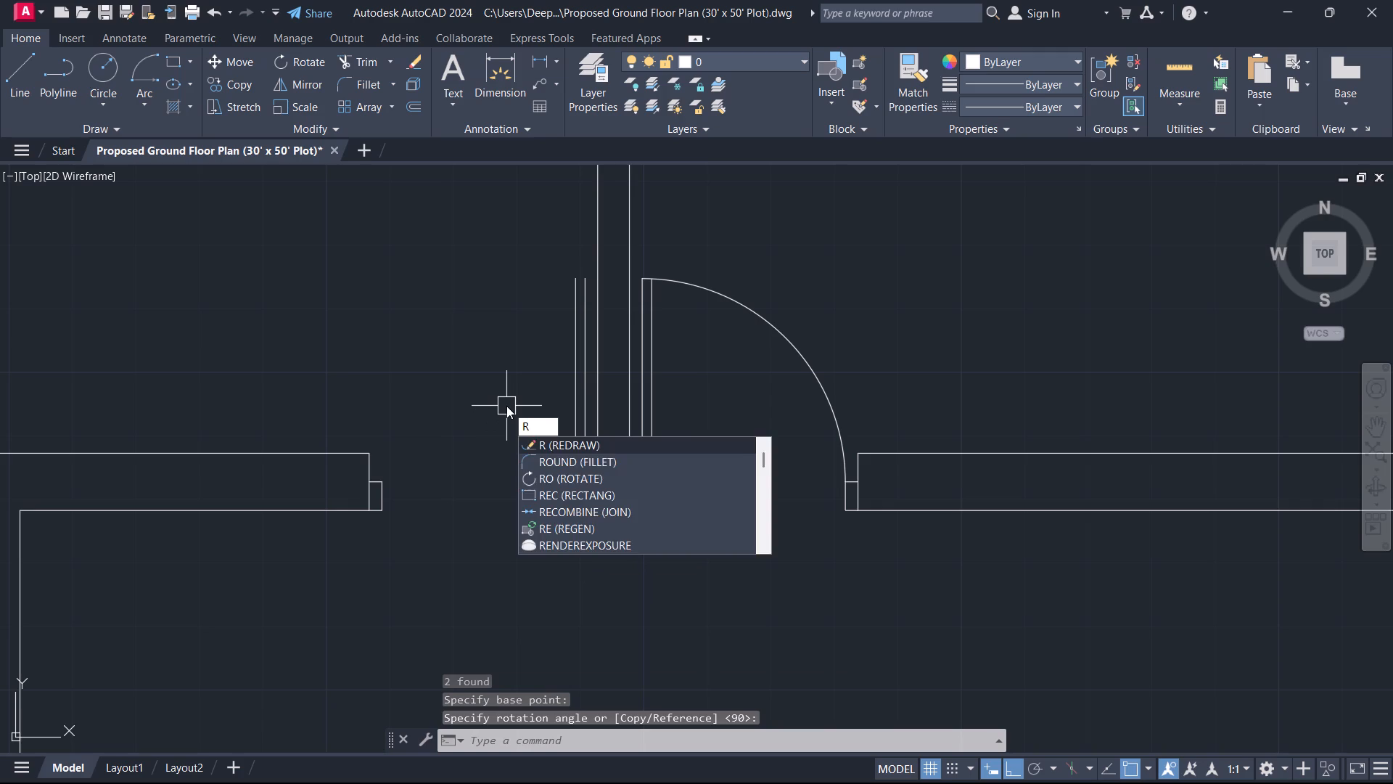
pyautogui.press('Escape')
pyautogui.click(143, 78)
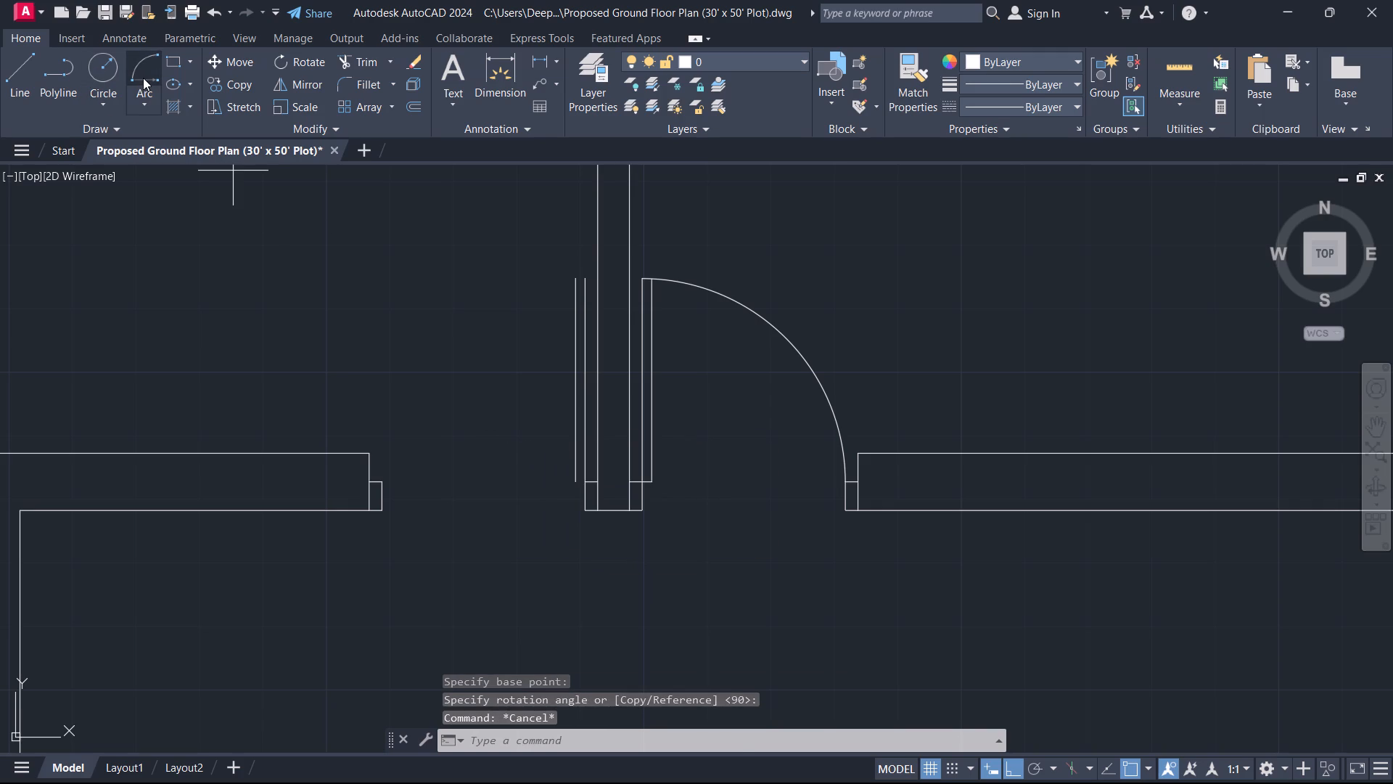
pyautogui.scroll(2, 567, 285)
pyautogui.click(603, 275)
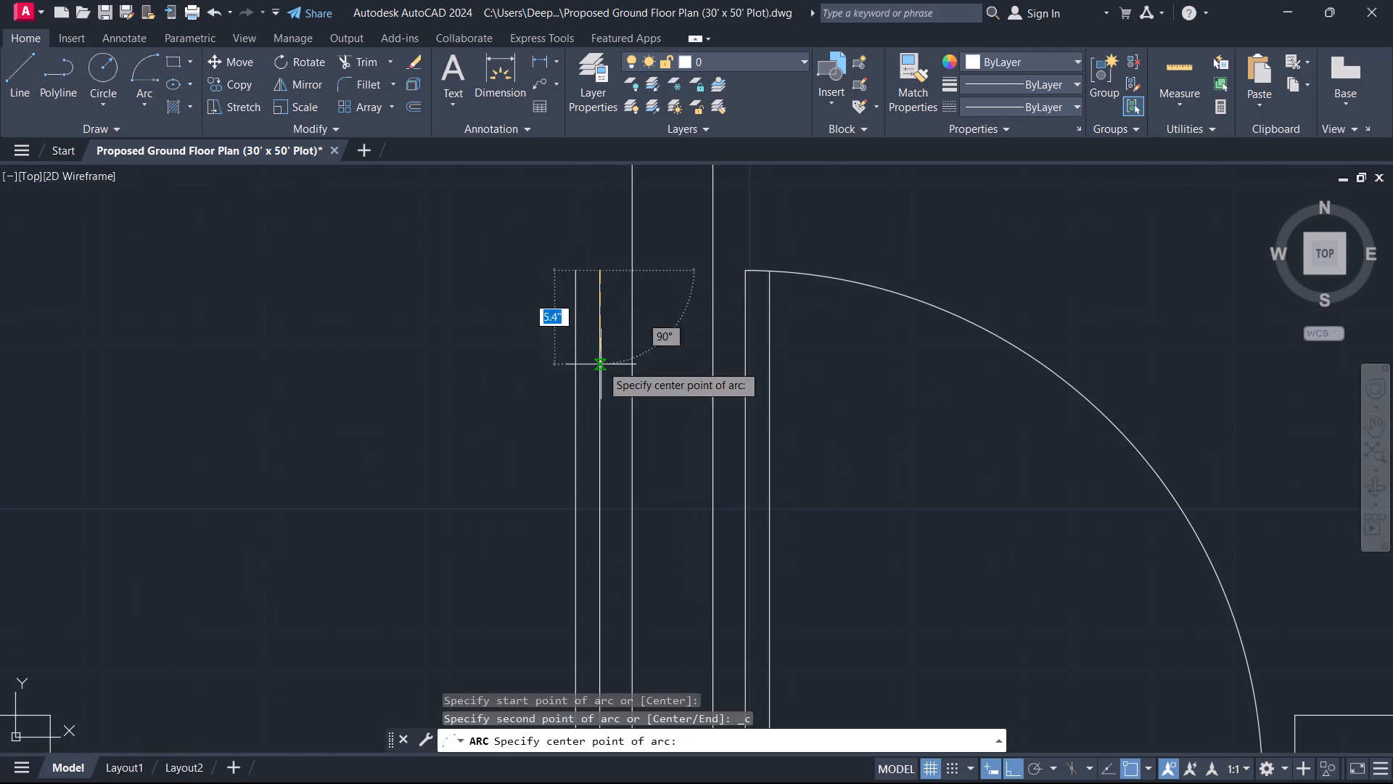
pyautogui.moveTo(595, 371); pyautogui.dragTo(559, 71, button='middle')
pyautogui.click(566, 489)
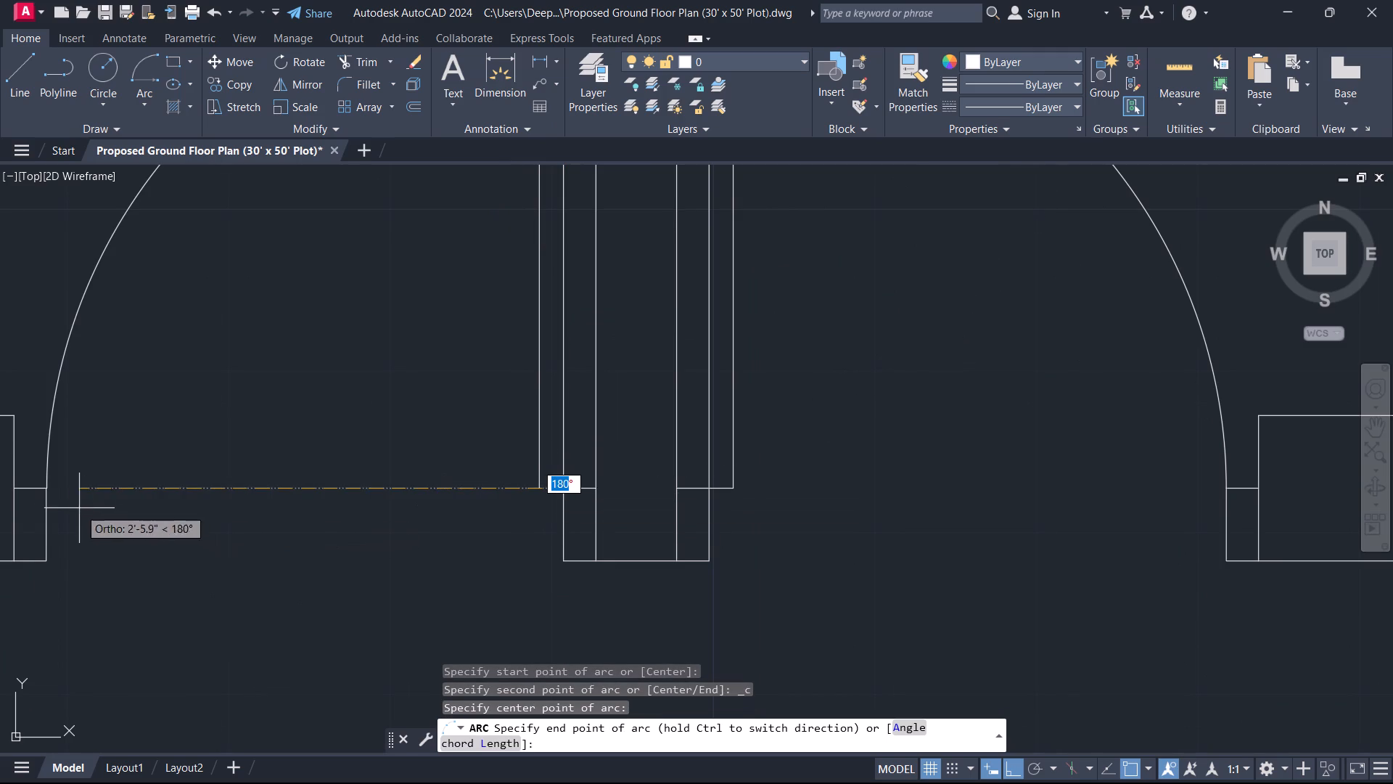
pyautogui.click(49, 496)
# Trim the west leaf line's overhang beyond the swing arc at the free end of the west bedroom door.
pyautogui.scroll(-3, 218, 541)
pyautogui.scroll(2, 272, 491)
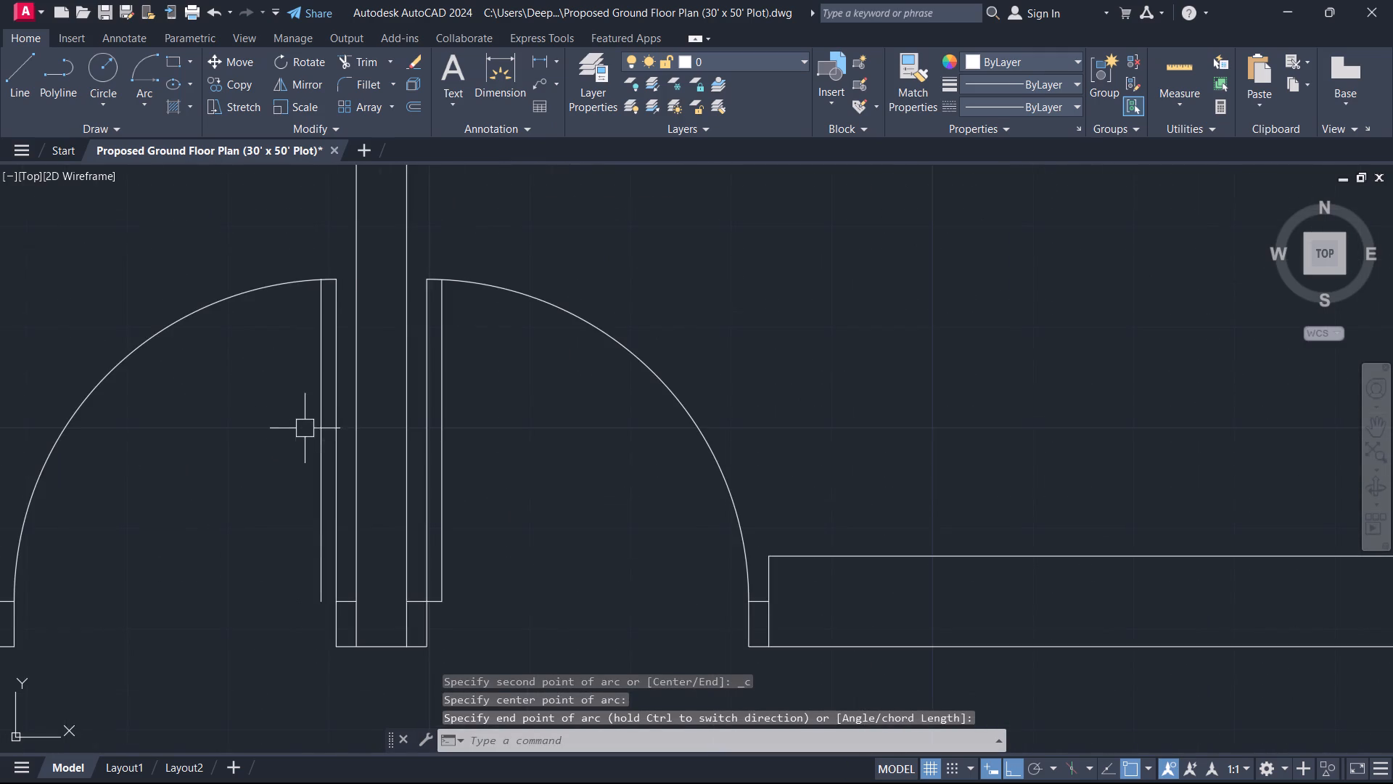
pyautogui.scroll(4, 304, 283)
pyautogui.moveTo(338, 258); pyautogui.dragTo(303, 666, button='middle')
pyautogui.scroll(6, 301, 665)
pyautogui.moveTo(350, 592); pyautogui.dragTo(333, 510, button='middle')
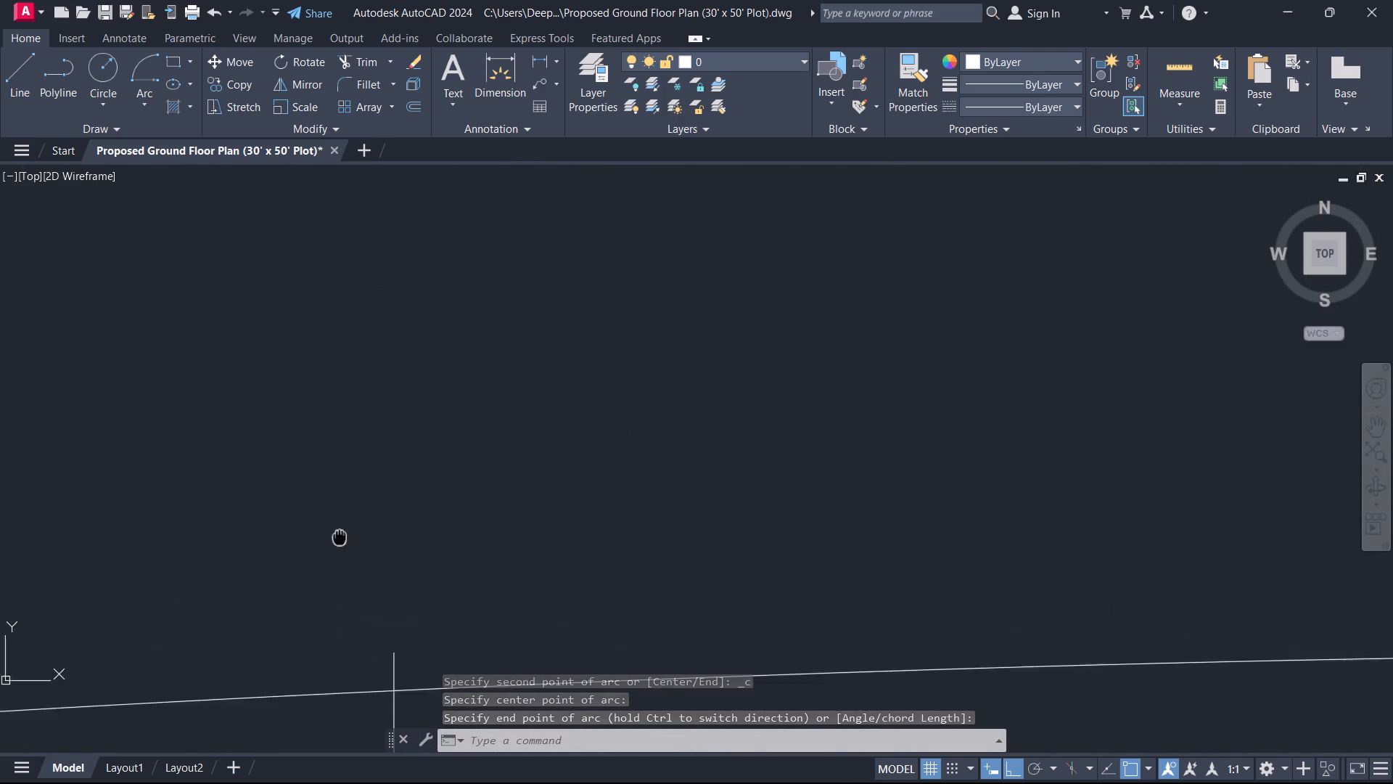
pyautogui.moveTo(333, 510); pyautogui.dragTo(272, 248, button='middle')
pyautogui.write('TR')
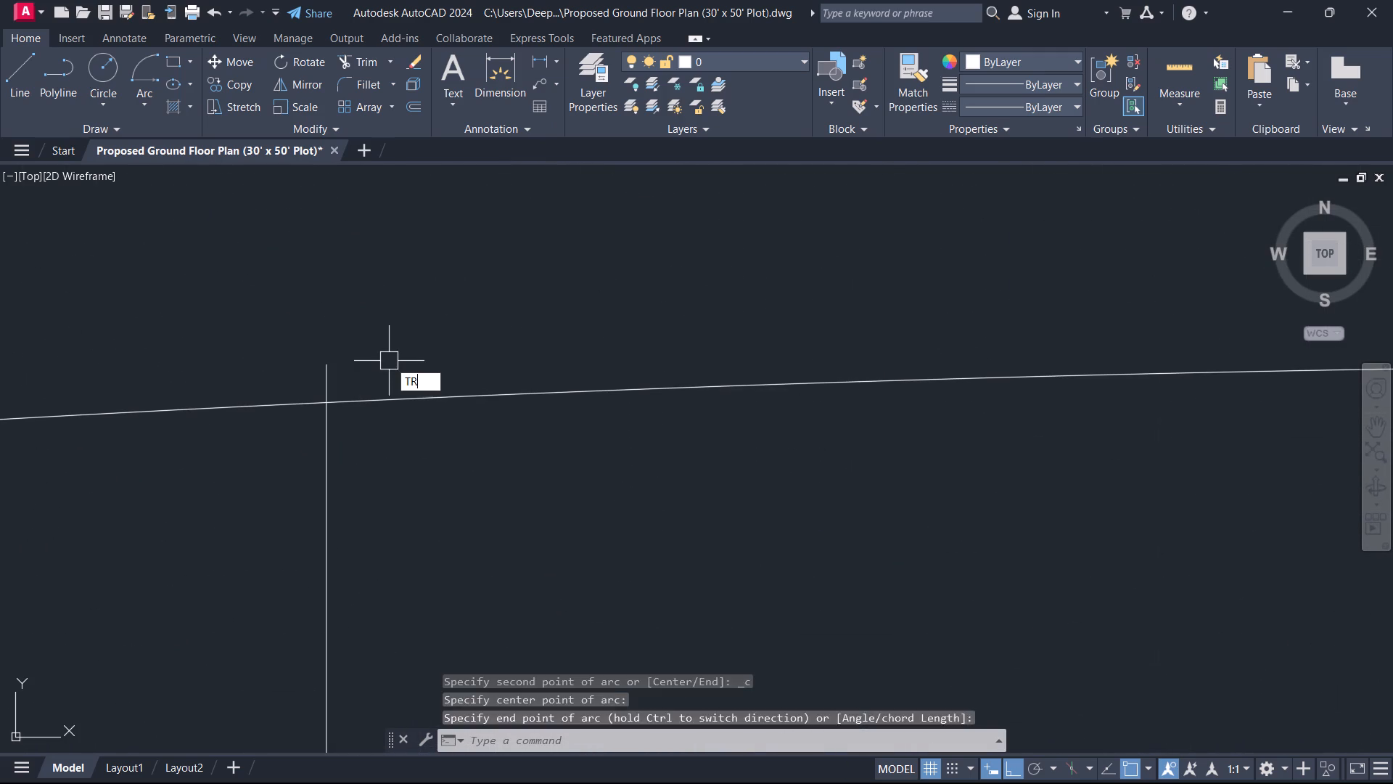
pyautogui.press('space')
pyautogui.click(403, 370)
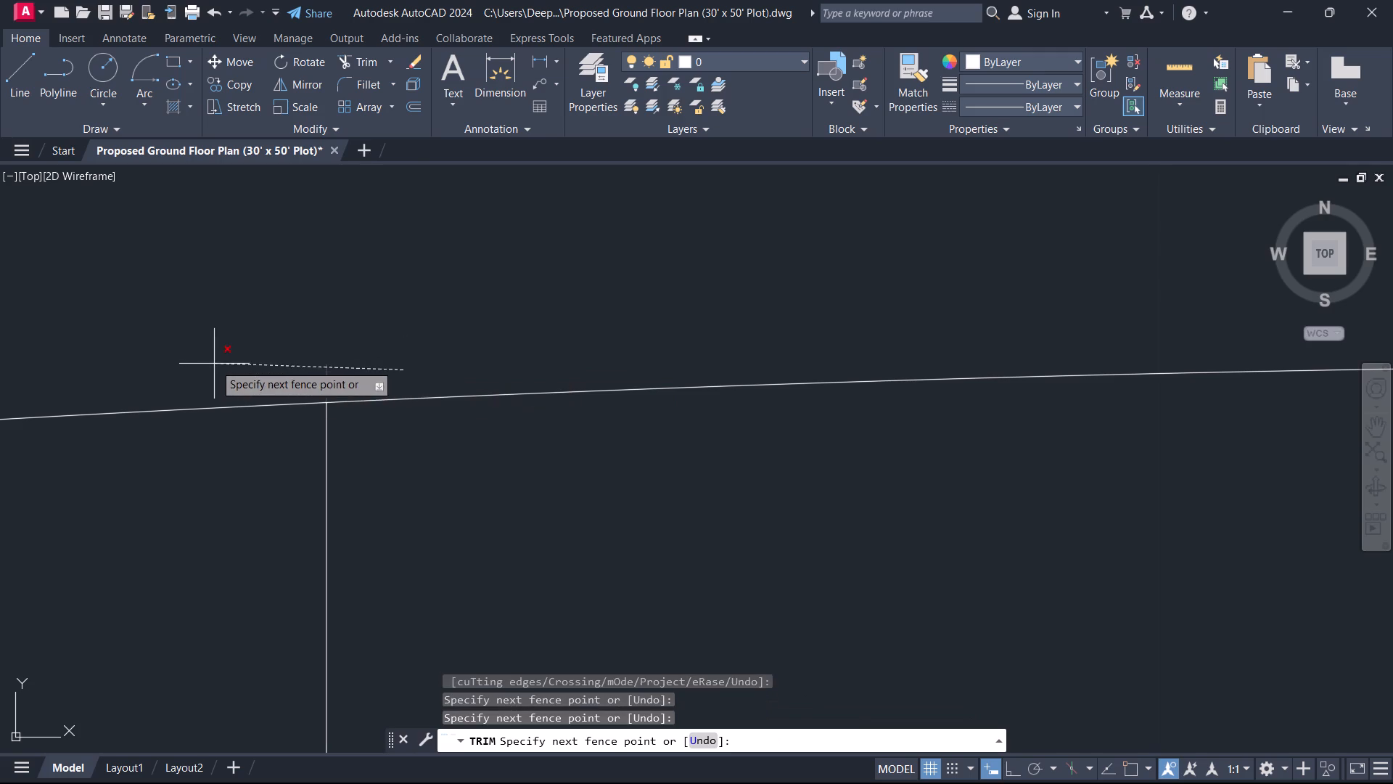
pyautogui.click(215, 369)
pyautogui.scroll(1, 221, 385)
pyautogui.scroll(-8, 221, 385)
pyautogui.moveTo(266, 566); pyautogui.dragTo(521, 261, button='middle')
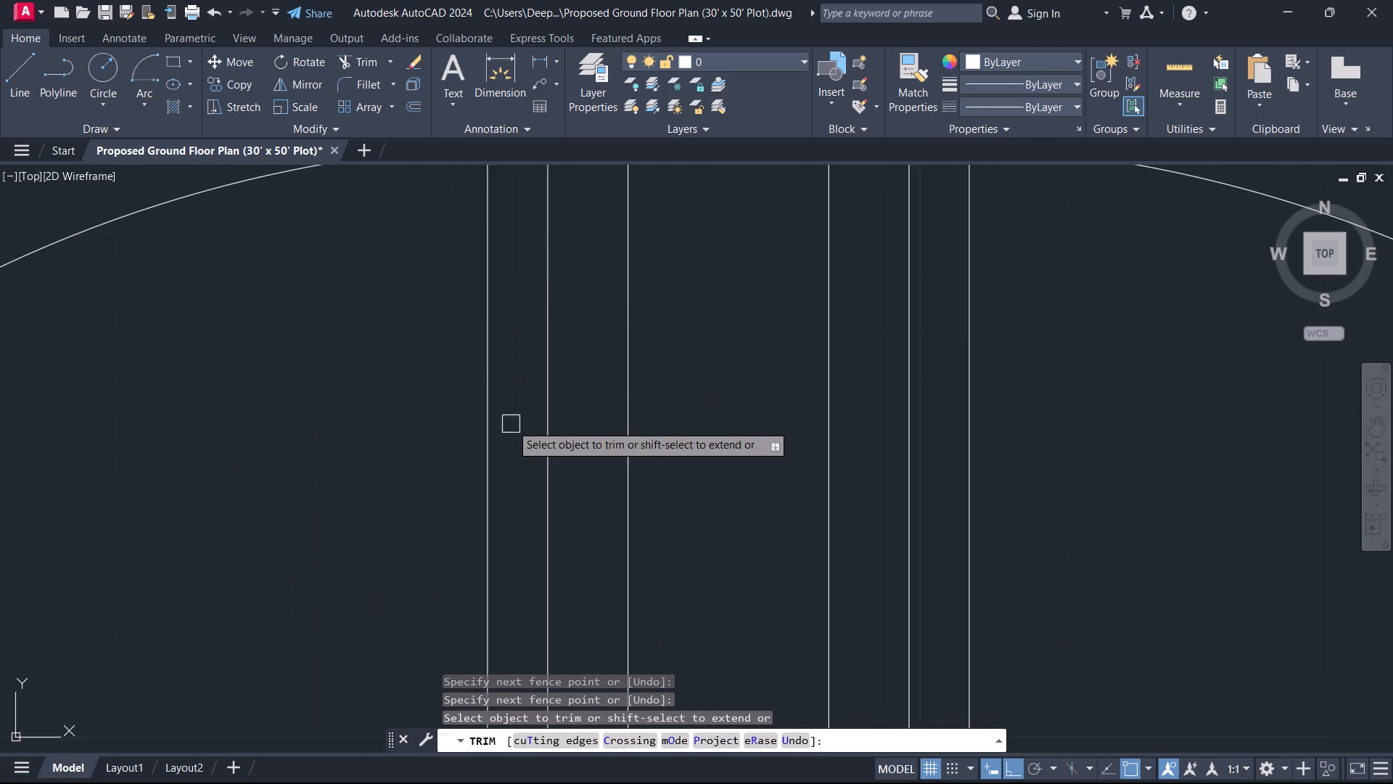
# Close the hinge end of the west bedroom door leaf with a short horizontal line to the east jamb.
pyautogui.scroll(-3, 511, 427)
pyautogui.press('Escape')
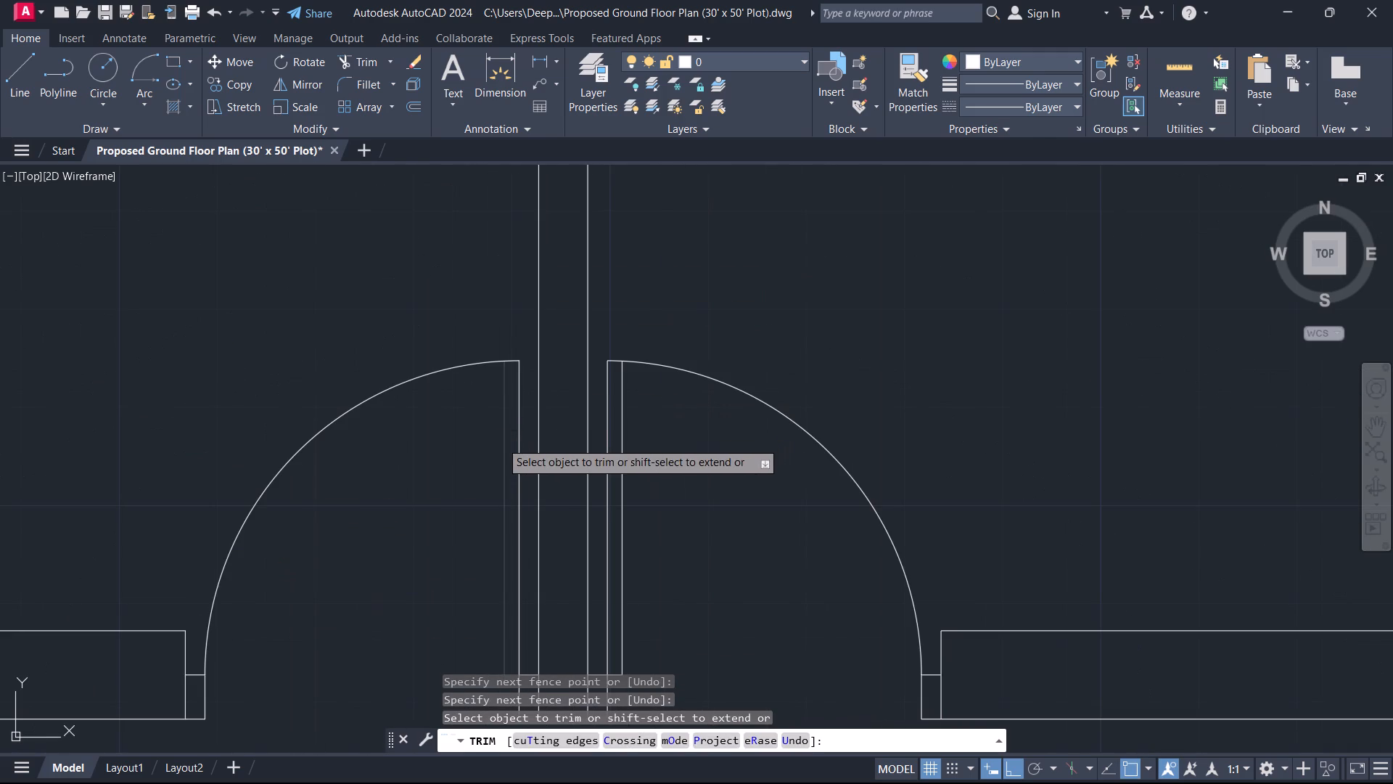
pyautogui.write('L')
pyautogui.press('space')
pyautogui.moveTo(498, 478); pyautogui.dragTo(537, 478, button='middle')
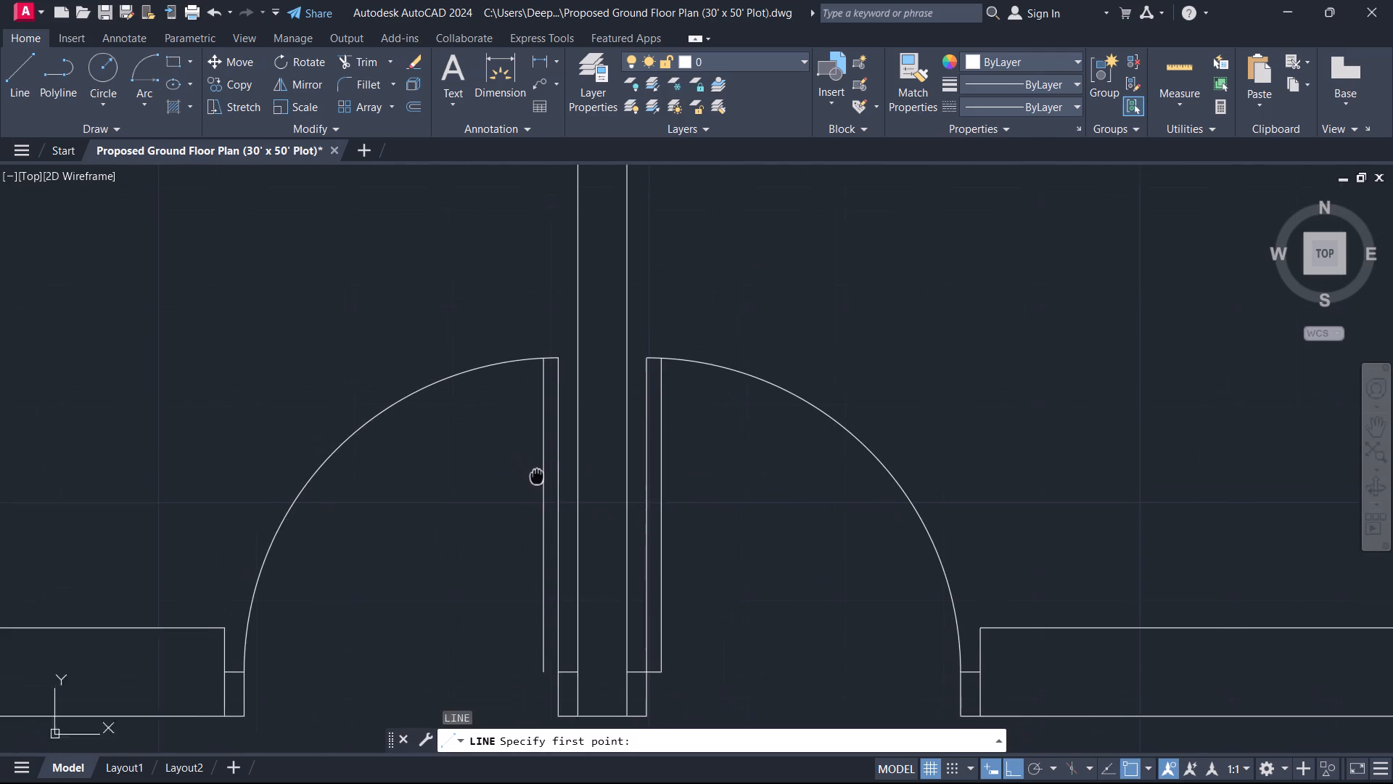
pyautogui.moveTo(537, 478); pyautogui.dragTo(541, 491, button='middle')
pyautogui.scroll(2, 550, 661)
pyautogui.moveTo(551, 666); pyautogui.dragTo(537, 434, button='middle')
pyautogui.click(528, 502)
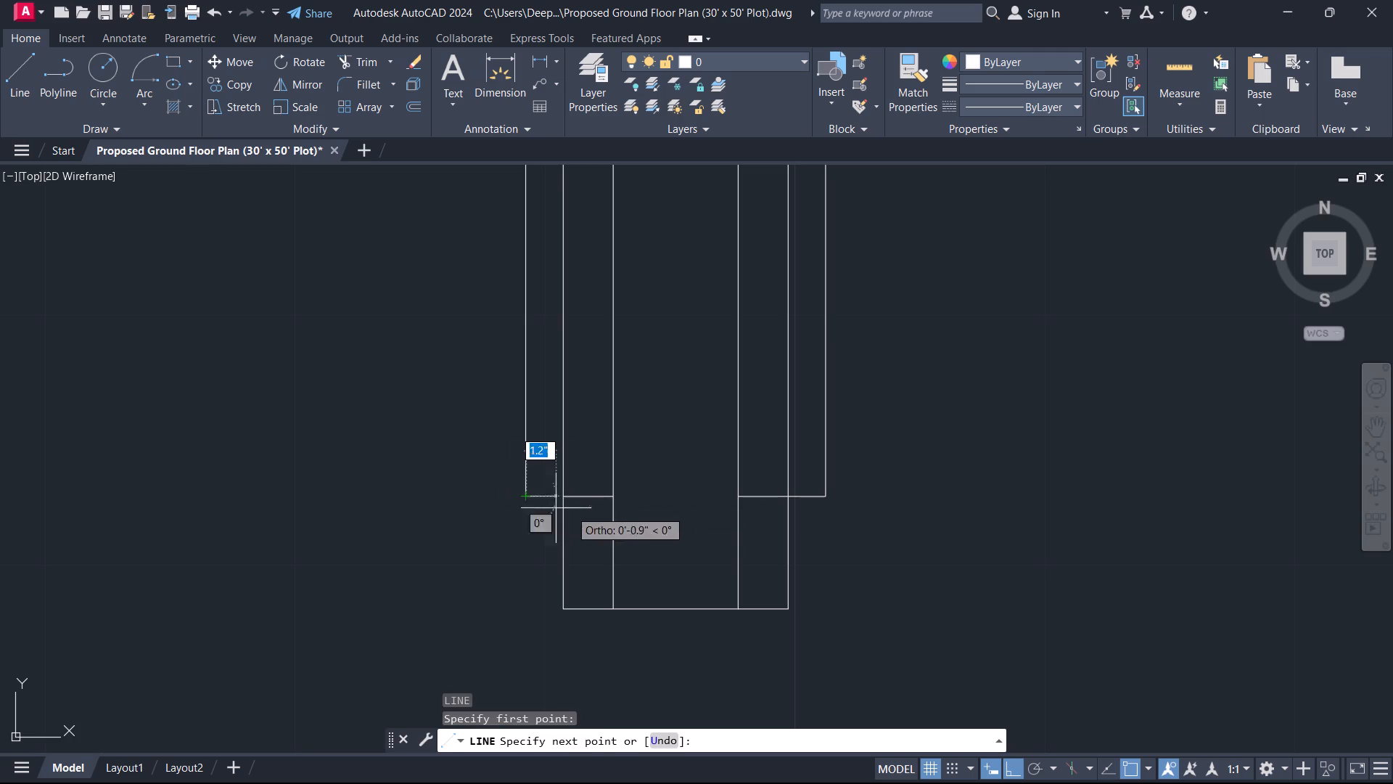
pyautogui.click(565, 500)
pyautogui.press('Escape')
# Draw a vertical line across the kitchen's south wall, from the inner face's midpoint to the outer face.
pyautogui.scroll(-5, 504, 506)
pyautogui.moveTo(473, 536); pyautogui.dragTo(557, 436, button='middle')
pyautogui.moveTo(511, 486); pyautogui.dragTo(611, 338, button='middle')
pyautogui.scroll(-2, 613, 406)
pyautogui.moveTo(631, 493); pyautogui.dragTo(617, 378, button='middle')
pyautogui.scroll(1, 627, 491)
pyautogui.moveTo(536, 538); pyautogui.dragTo(622, 422, button='middle')
pyautogui.scroll(1, 622, 422)
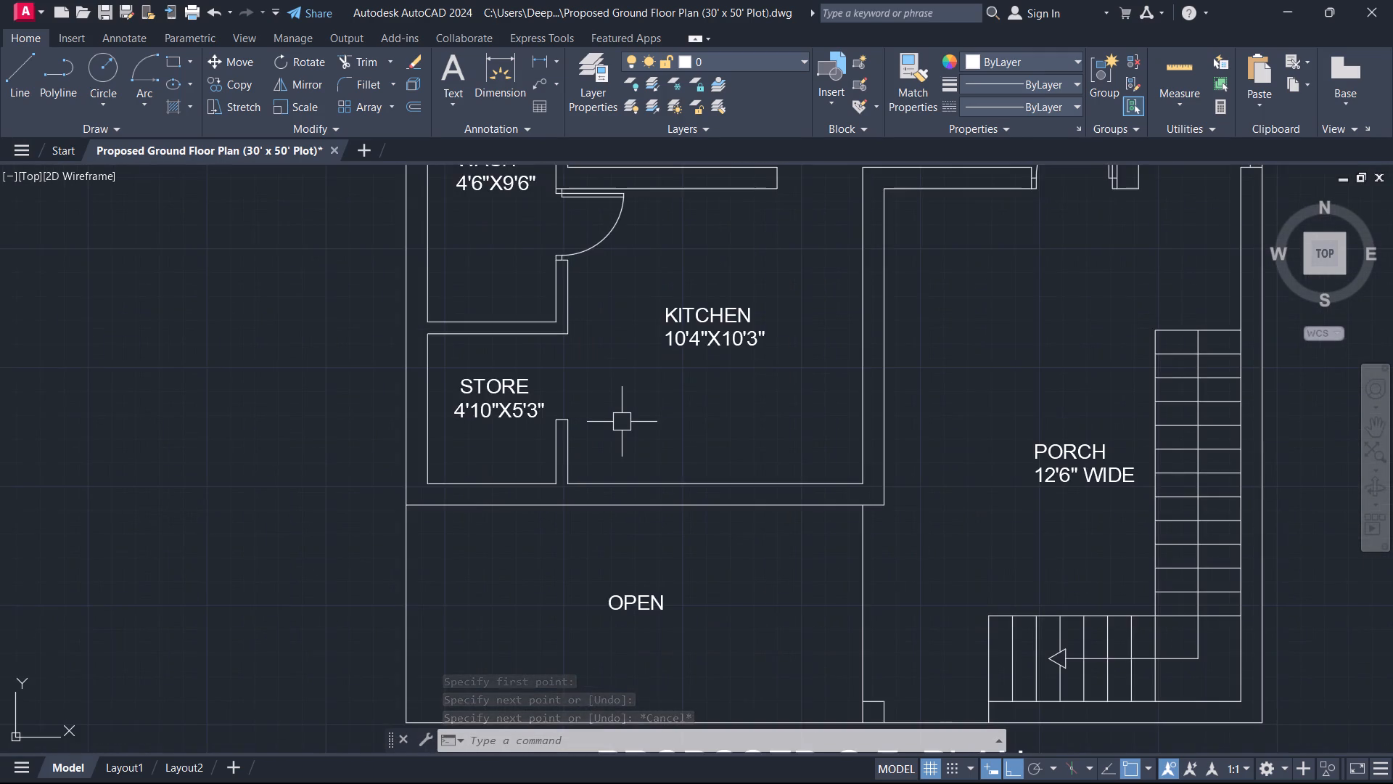
pyautogui.scroll(-1, 622, 422)
pyautogui.moveTo(622, 422); pyautogui.dragTo(527, 481, button='middle')
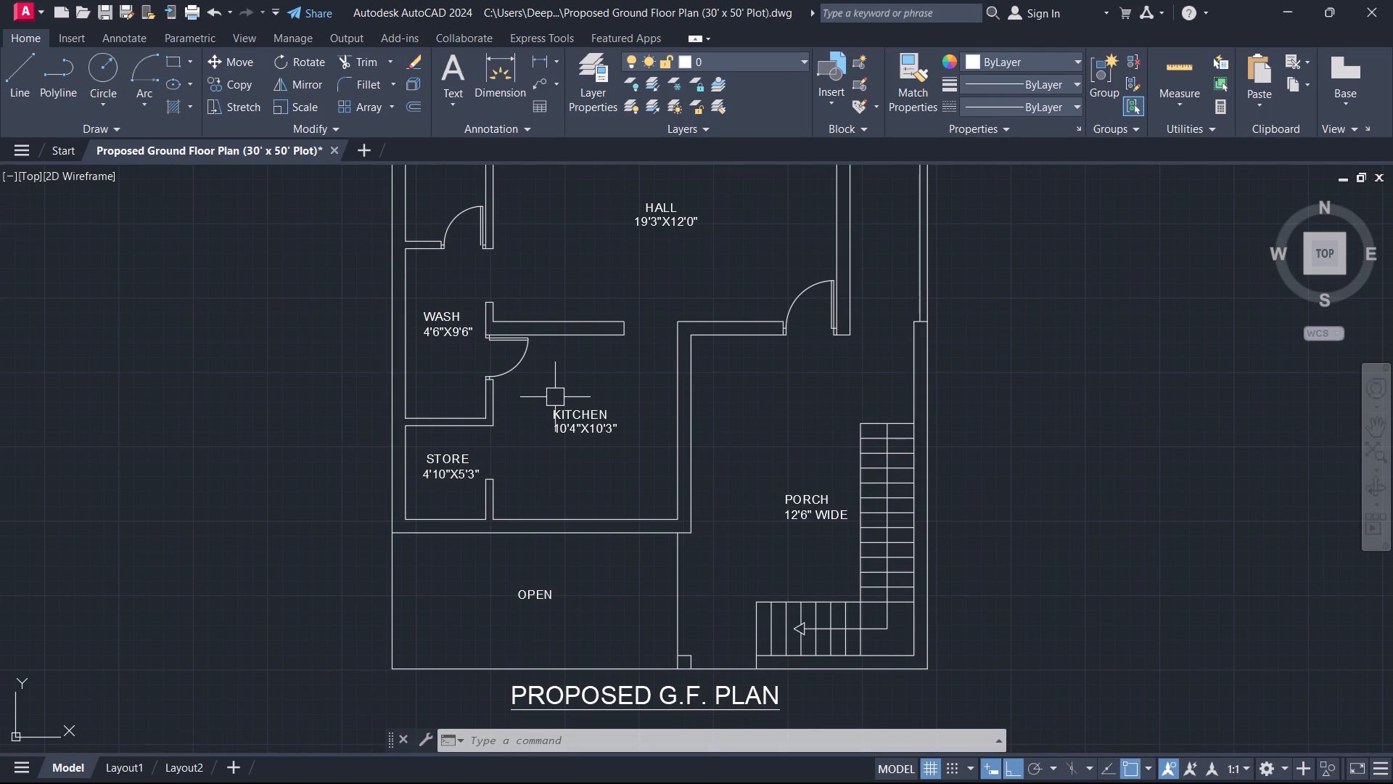
pyautogui.write('L')
pyautogui.press('space')
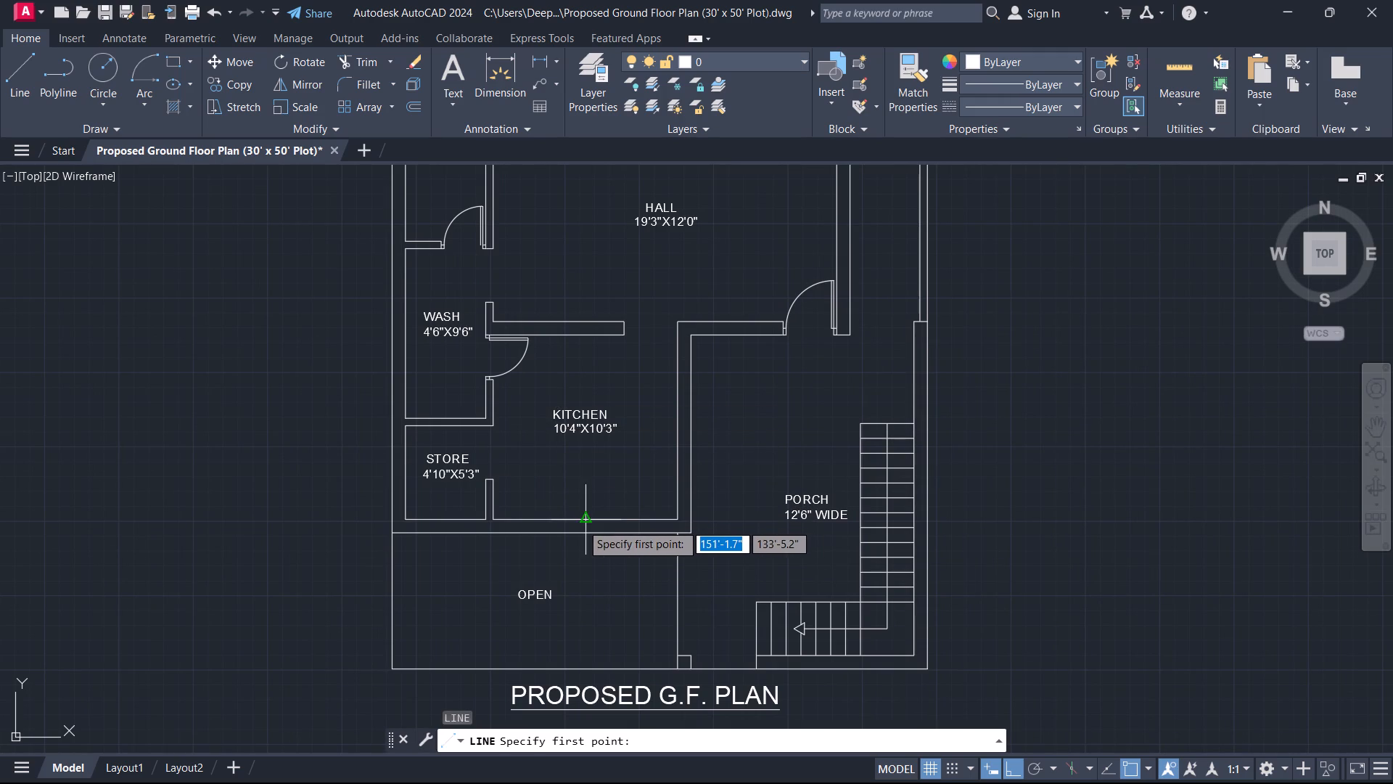
pyautogui.click(582, 523)
pyautogui.scroll(3, 582, 557)
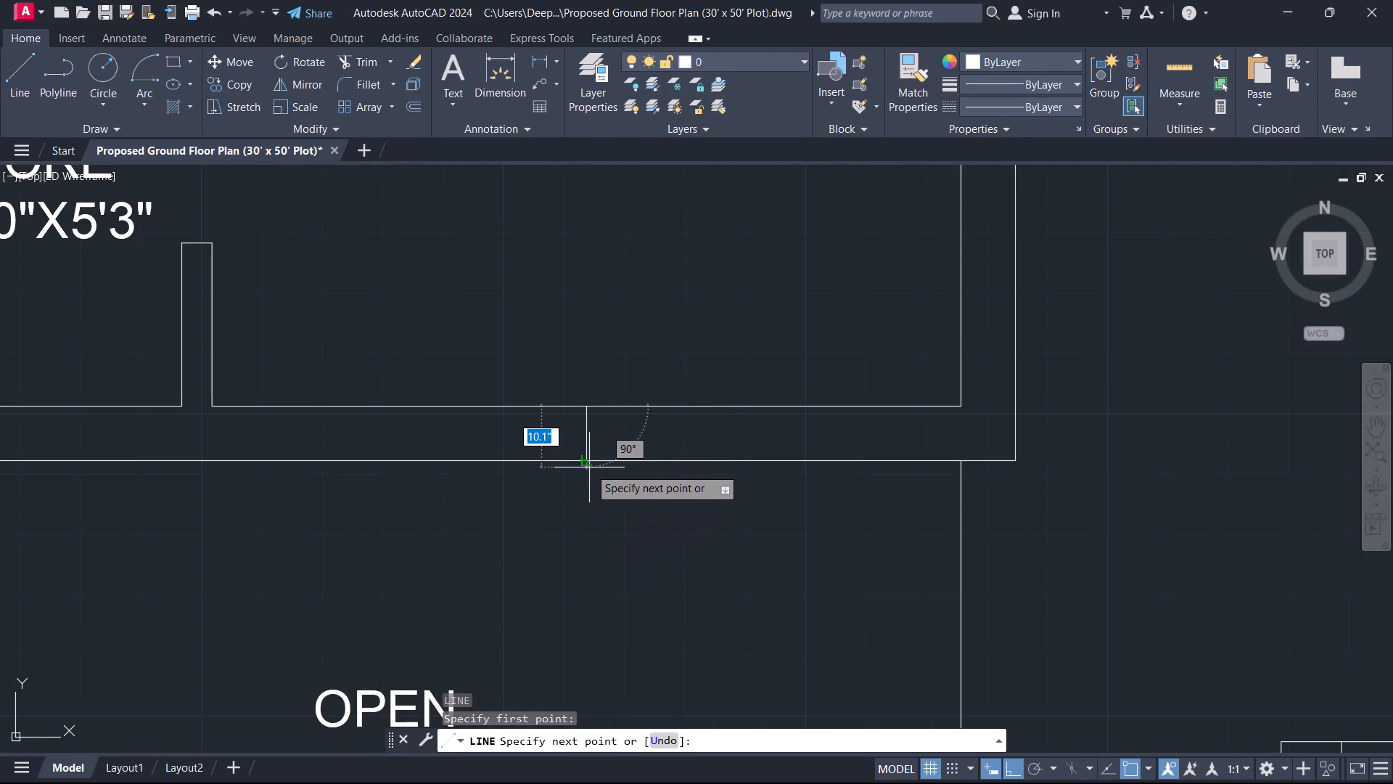
pyautogui.click(585, 465)
pyautogui.press('Escape')
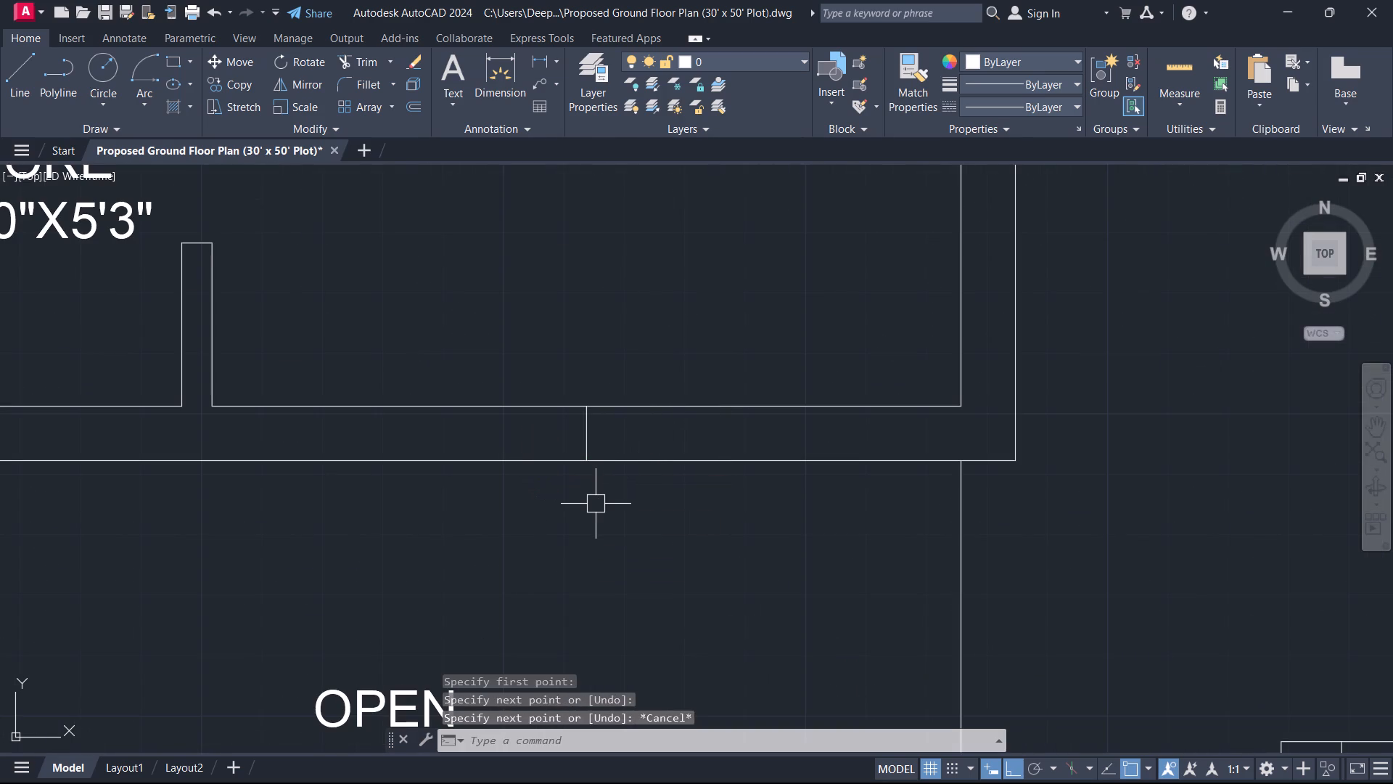
# Offset the kitchen wall's cross line 2'6" to both sides to mark the window ends.
pyautogui.write('O')
pyautogui.press('space')
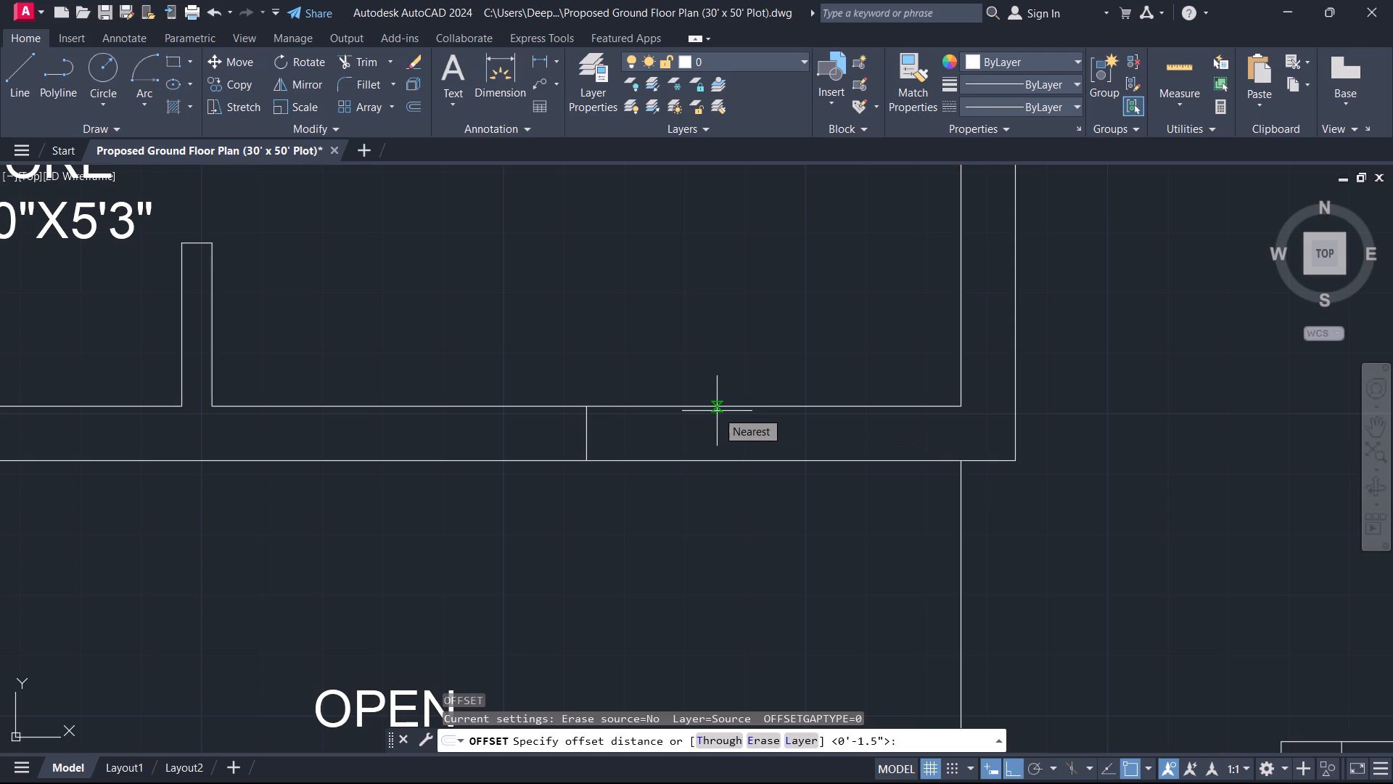
pyautogui.press('Escape')
pyautogui.write('O')
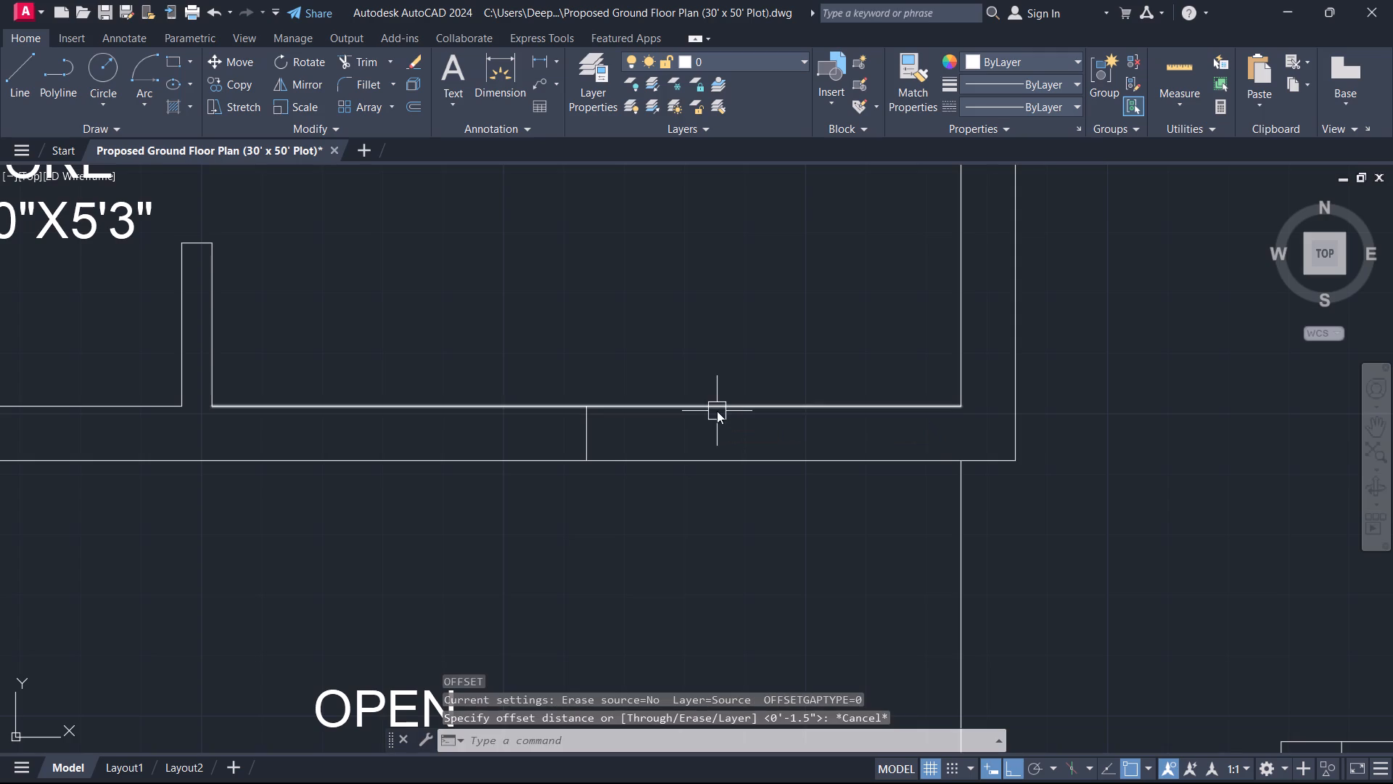
pyautogui.press('space')
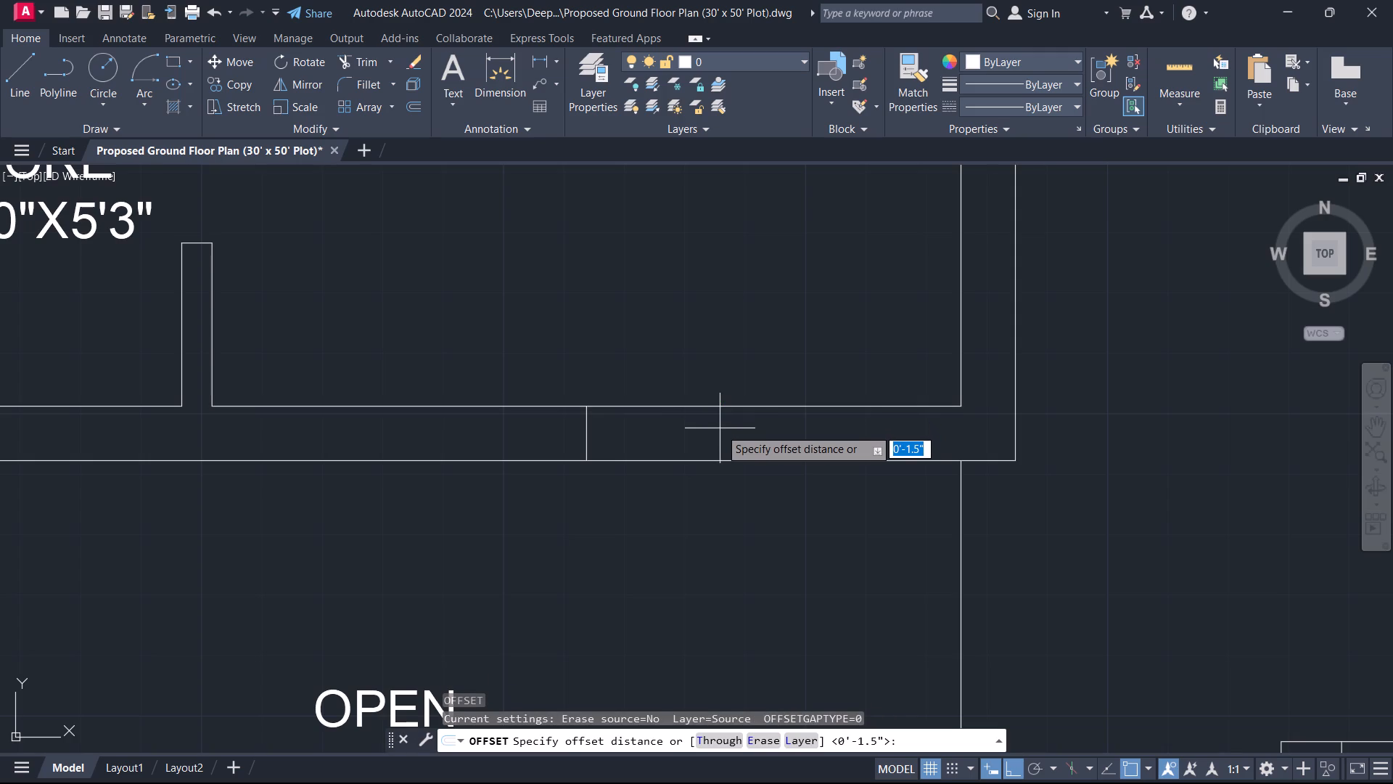
pyautogui.write("2'6")
pyautogui.press('Return')
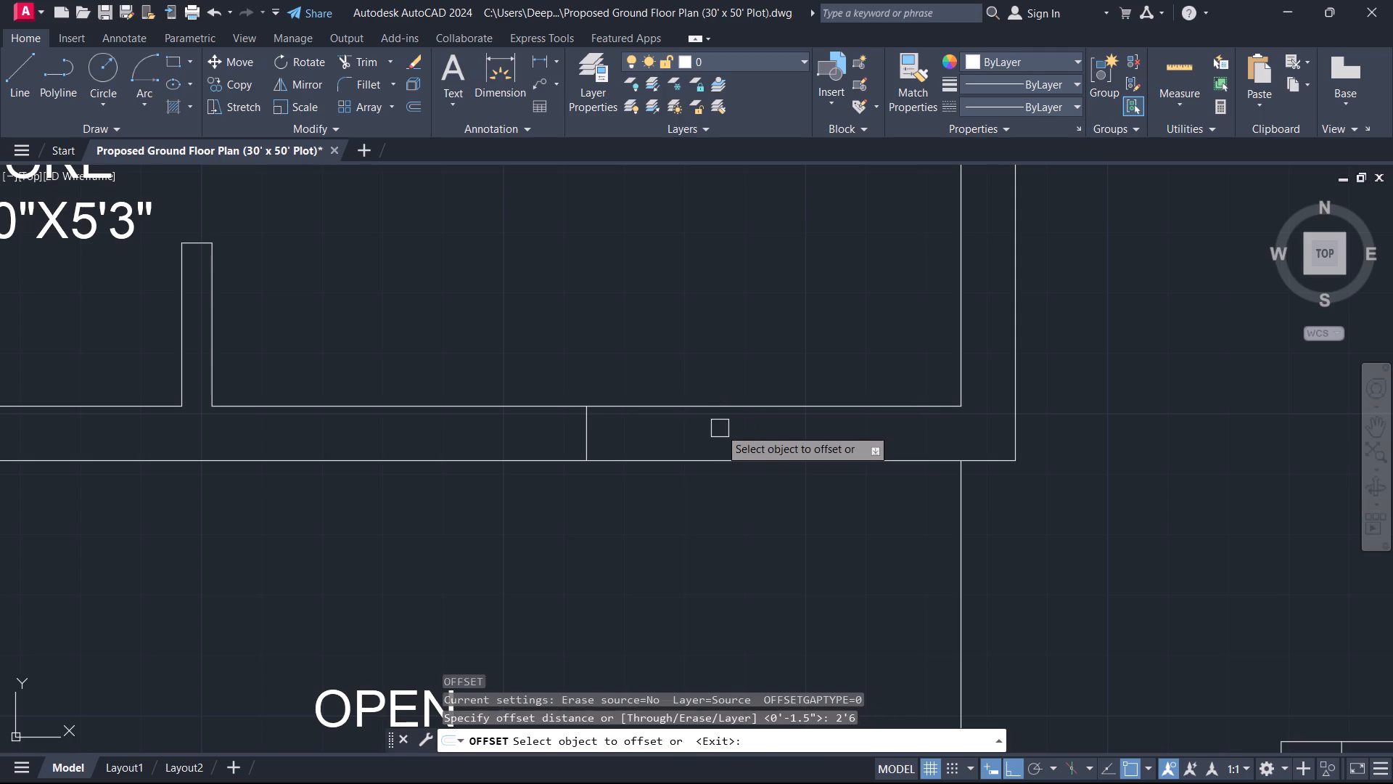
pyautogui.scroll(2, 654, 433)
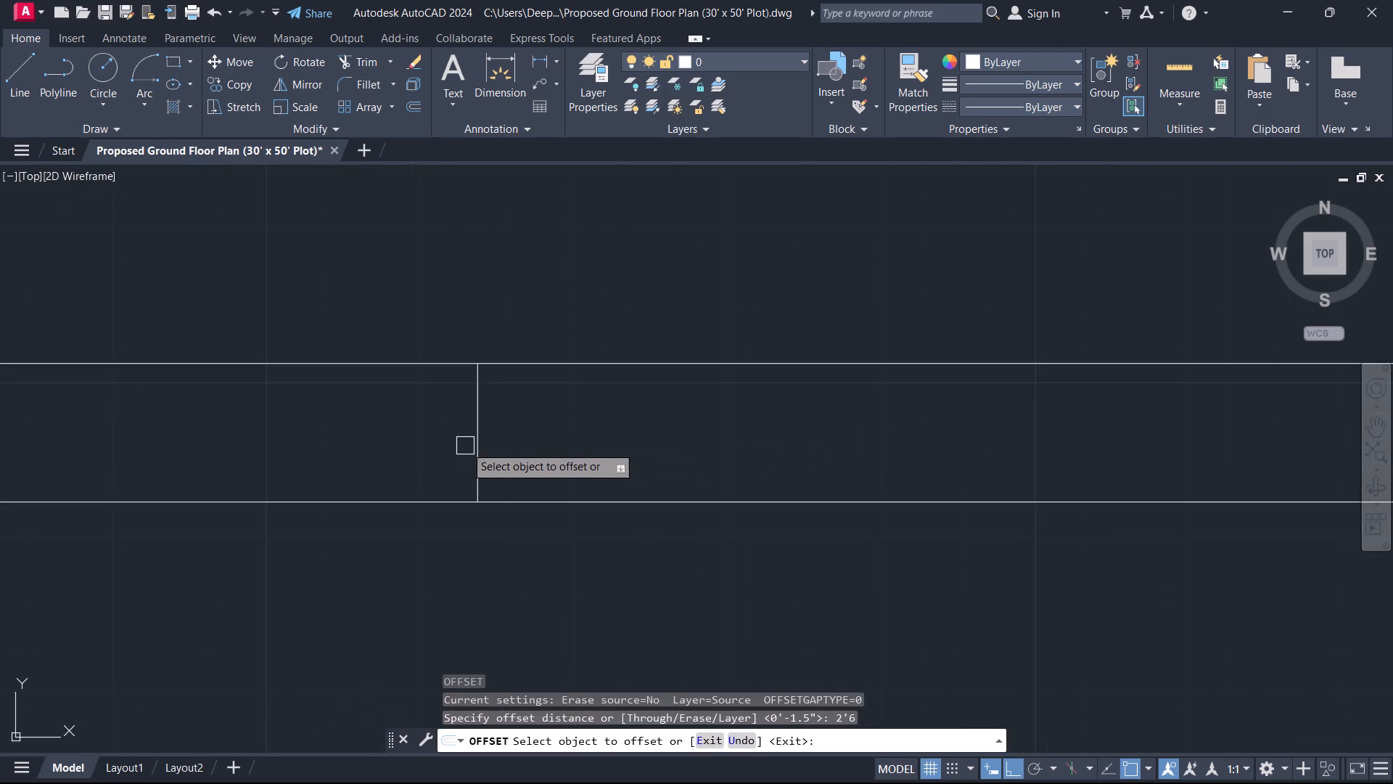
pyautogui.click(474, 451)
pyautogui.click(480, 452)
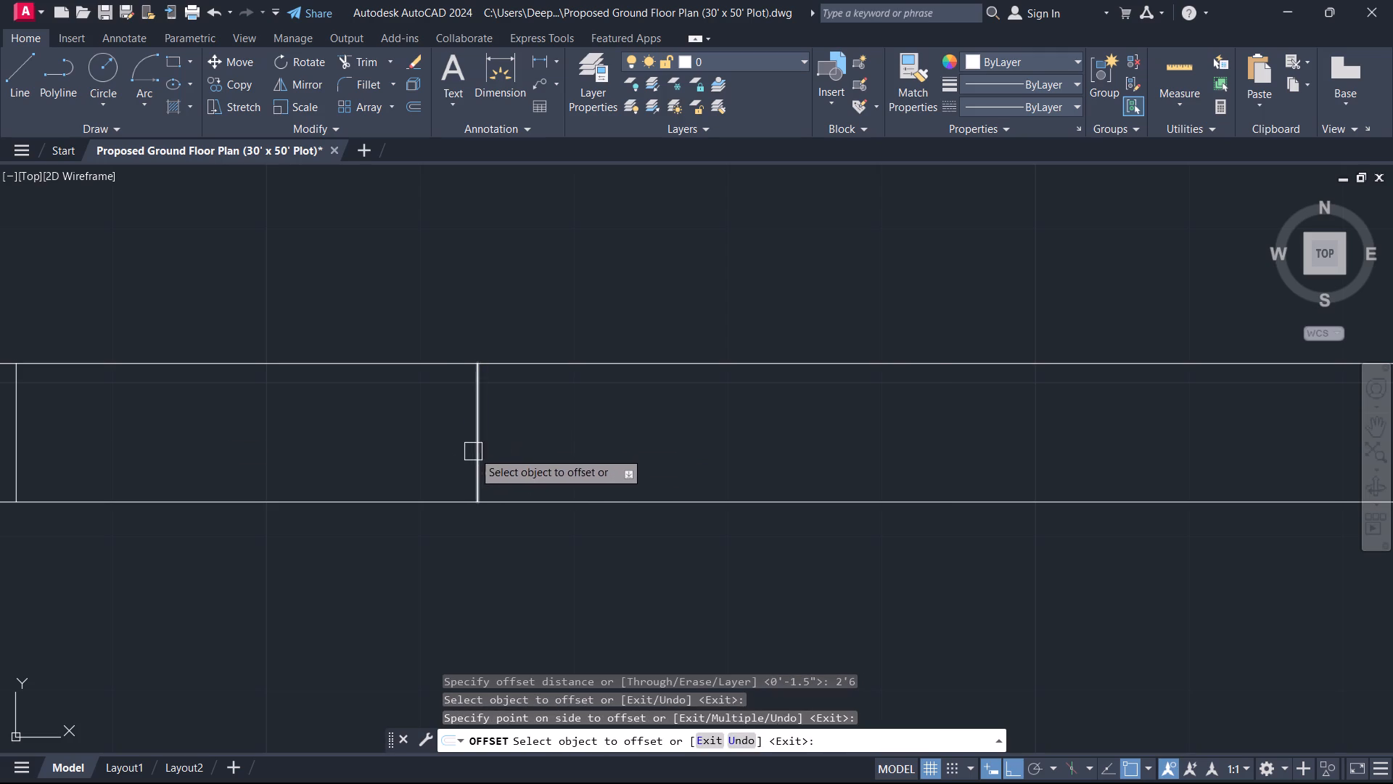
pyautogui.click(474, 452)
pyautogui.click(527, 449)
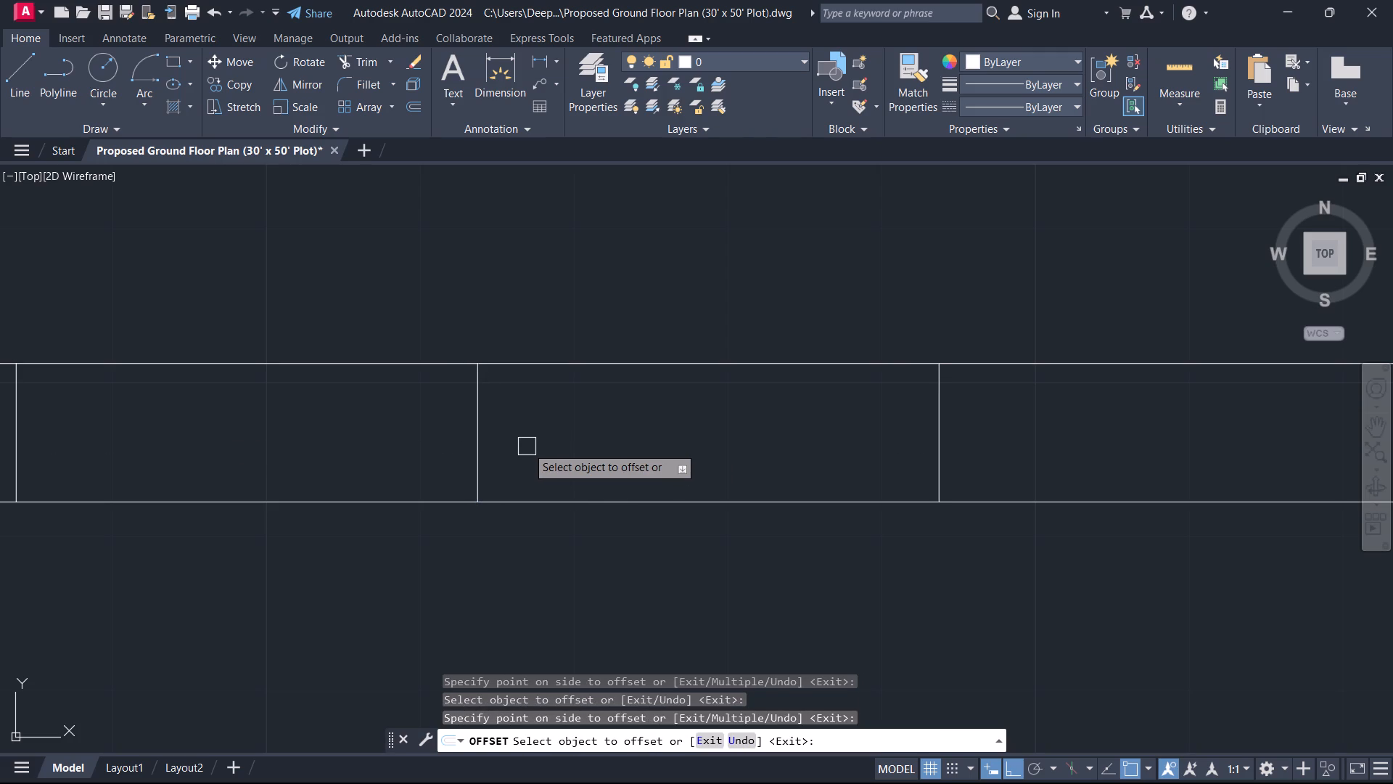
pyautogui.press('Escape')
# Erase the original cross line midway between the kitchen window's two end lines.
pyautogui.moveTo(527, 446); pyautogui.dragTo(516, 441)
pyautogui.click(407, 419)
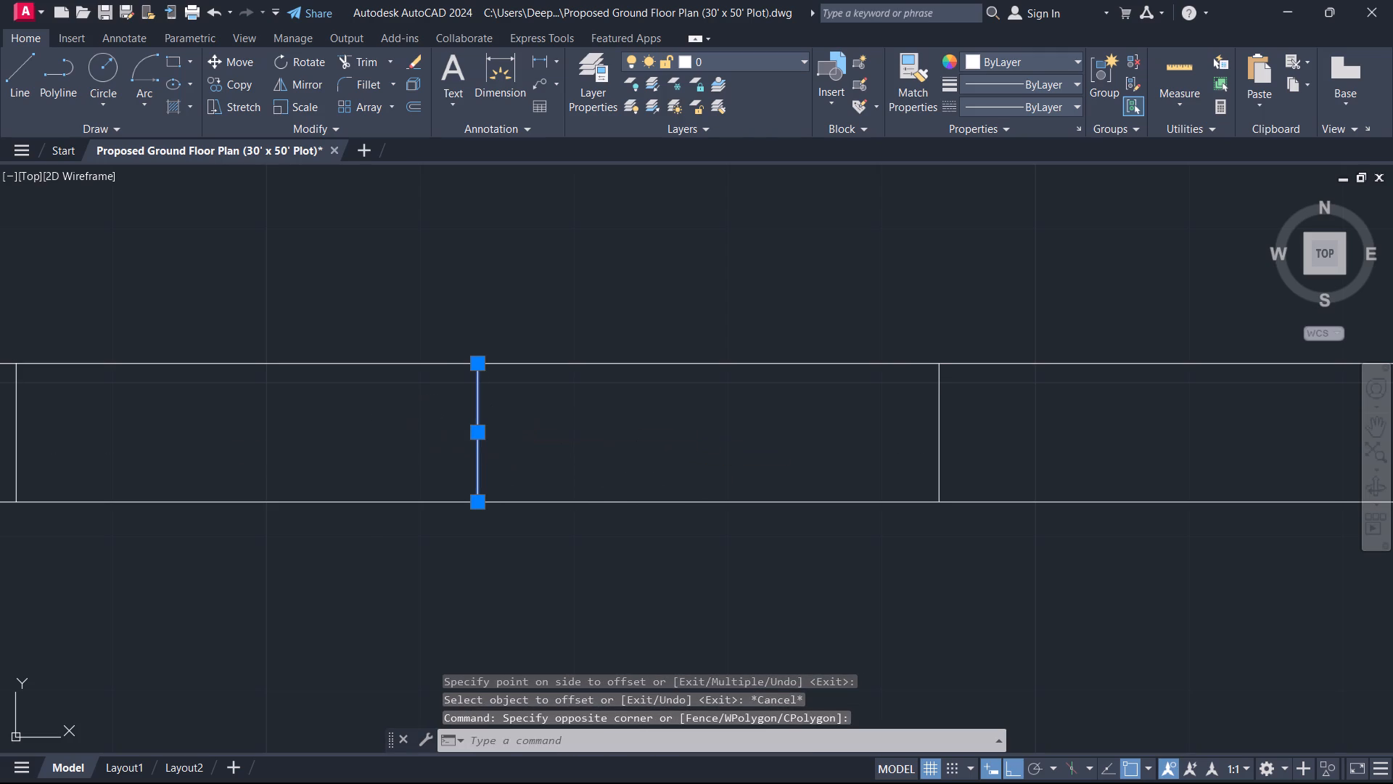
pyautogui.press('Delete')
# Draw a horizontal line between the midpoints of the kitchen window's two end lines.
pyautogui.write('L')
pyautogui.press('space')
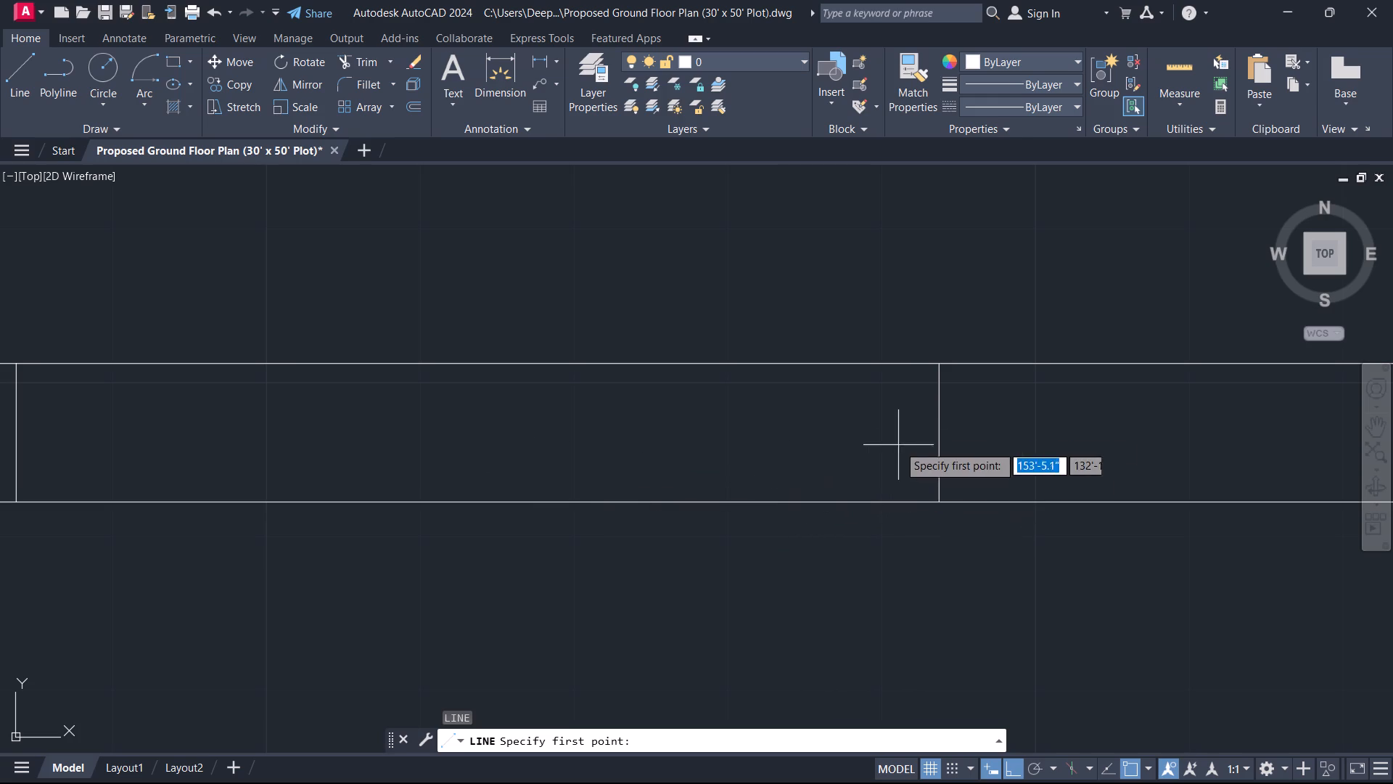
pyautogui.click(943, 437)
pyautogui.moveTo(51, 385); pyautogui.dragTo(422, 389, button='middle')
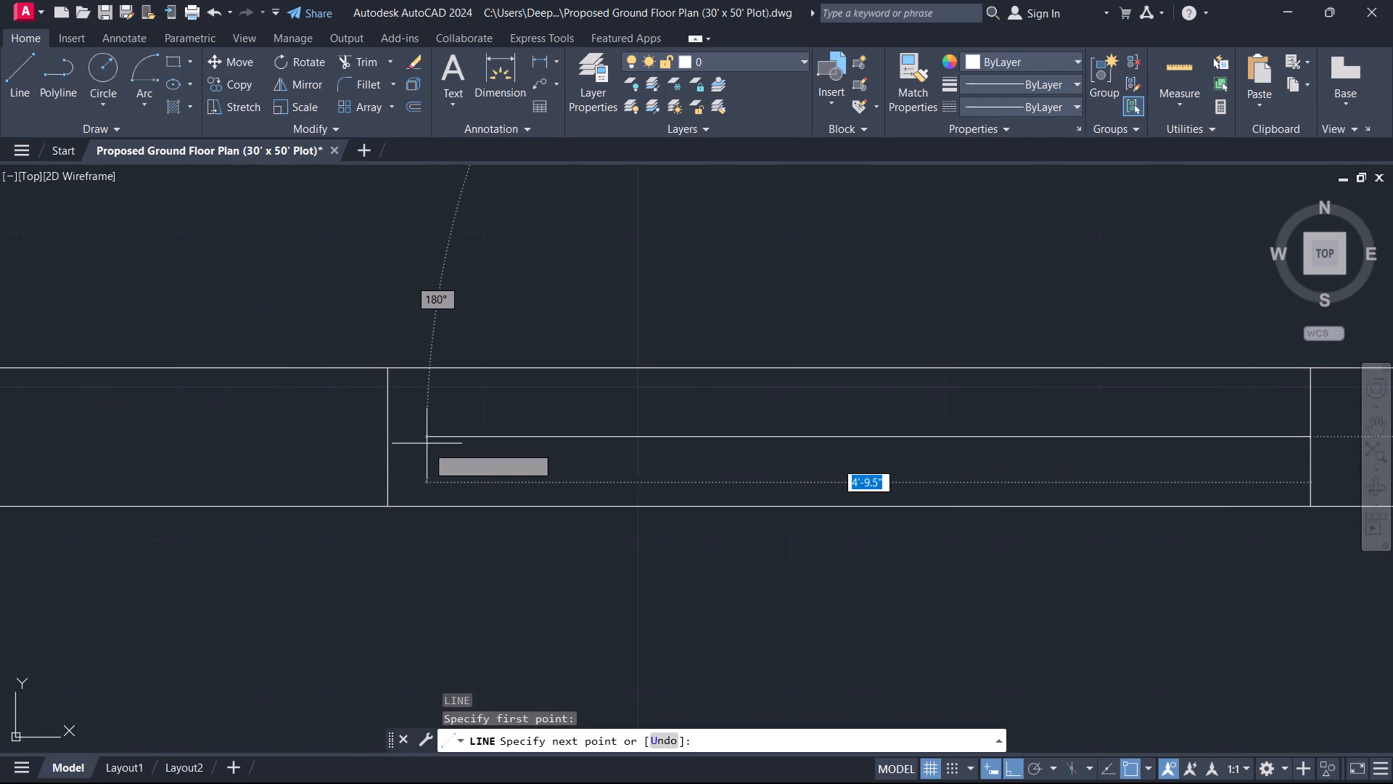
pyautogui.click(389, 433)
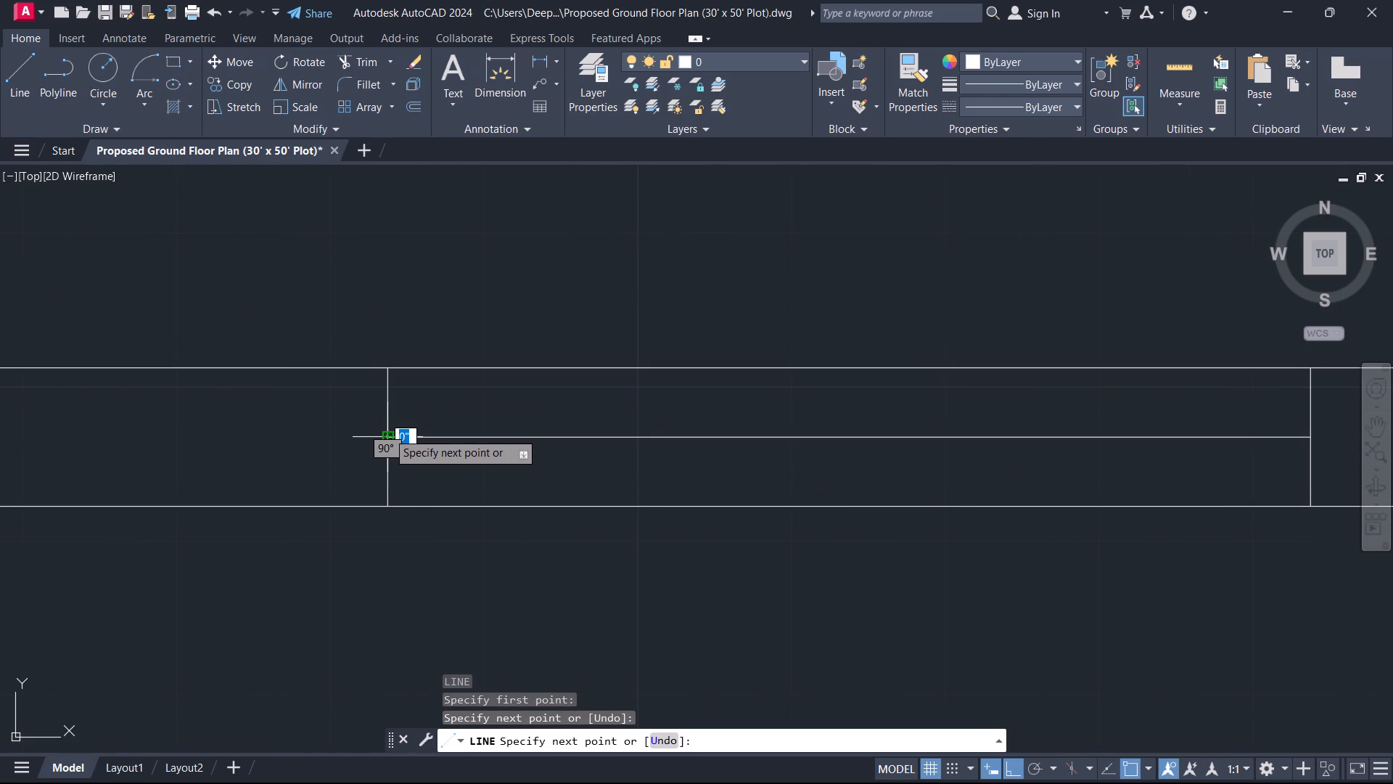
pyautogui.press('Escape')
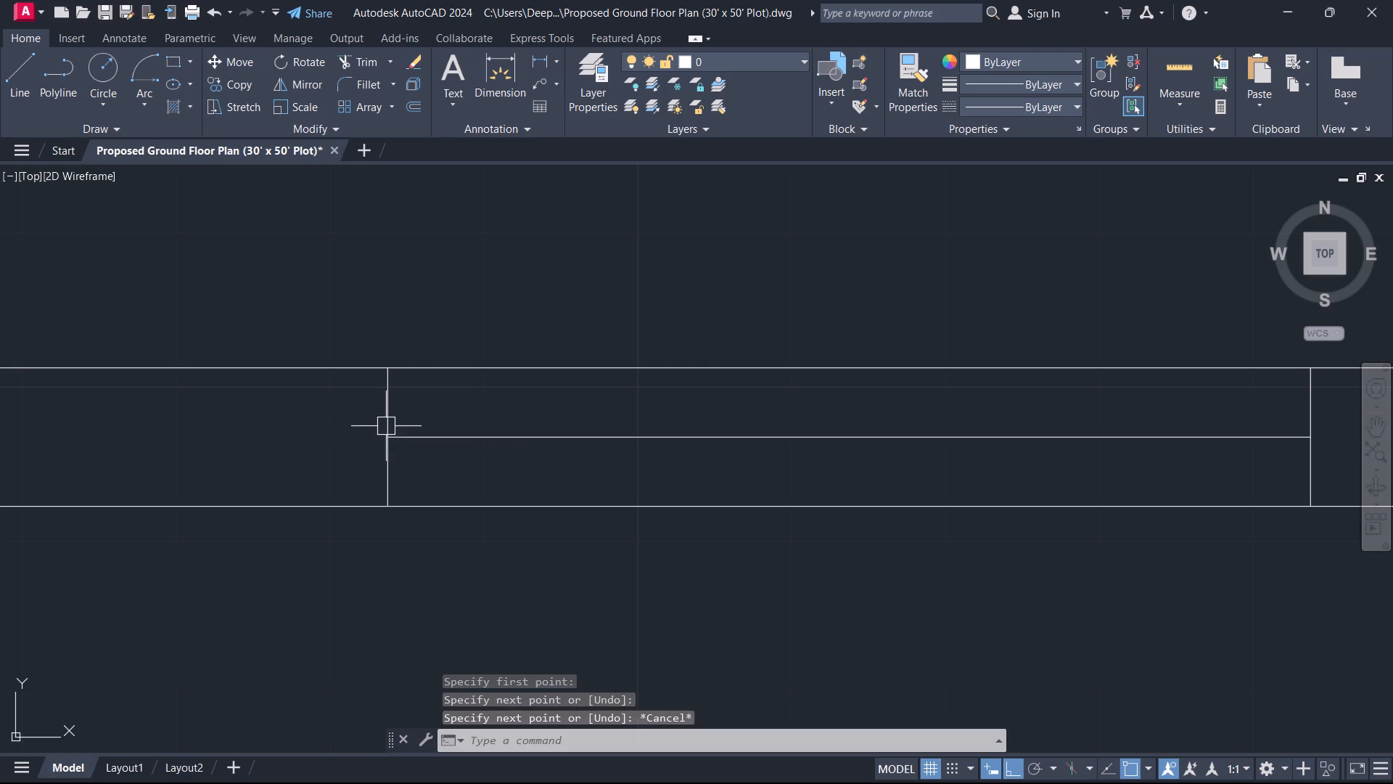
# Offset the kitchen window's horizontal centre line 1" upward and 1" downward for the glazing lines.
pyautogui.write('O')
pyautogui.press('space')
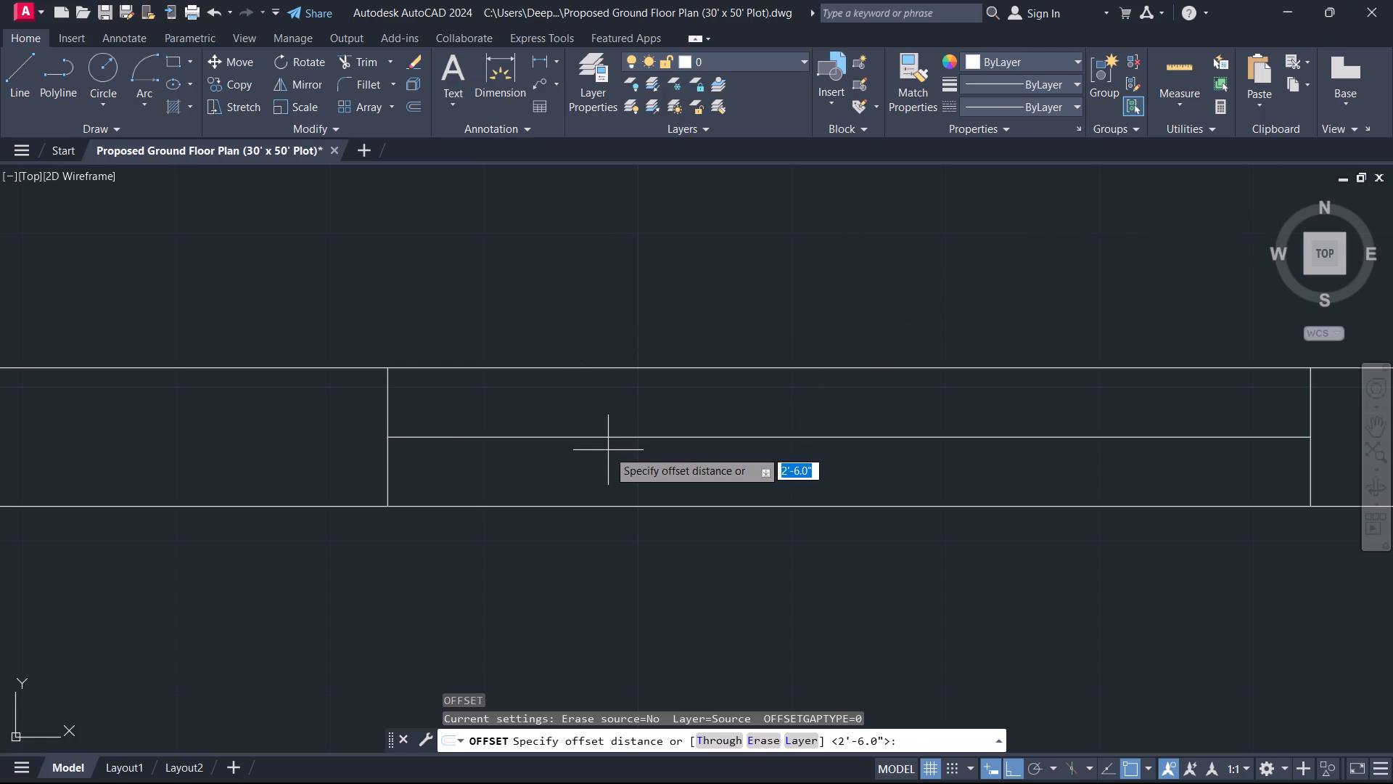
pyautogui.press('1')
pyautogui.press('Return')
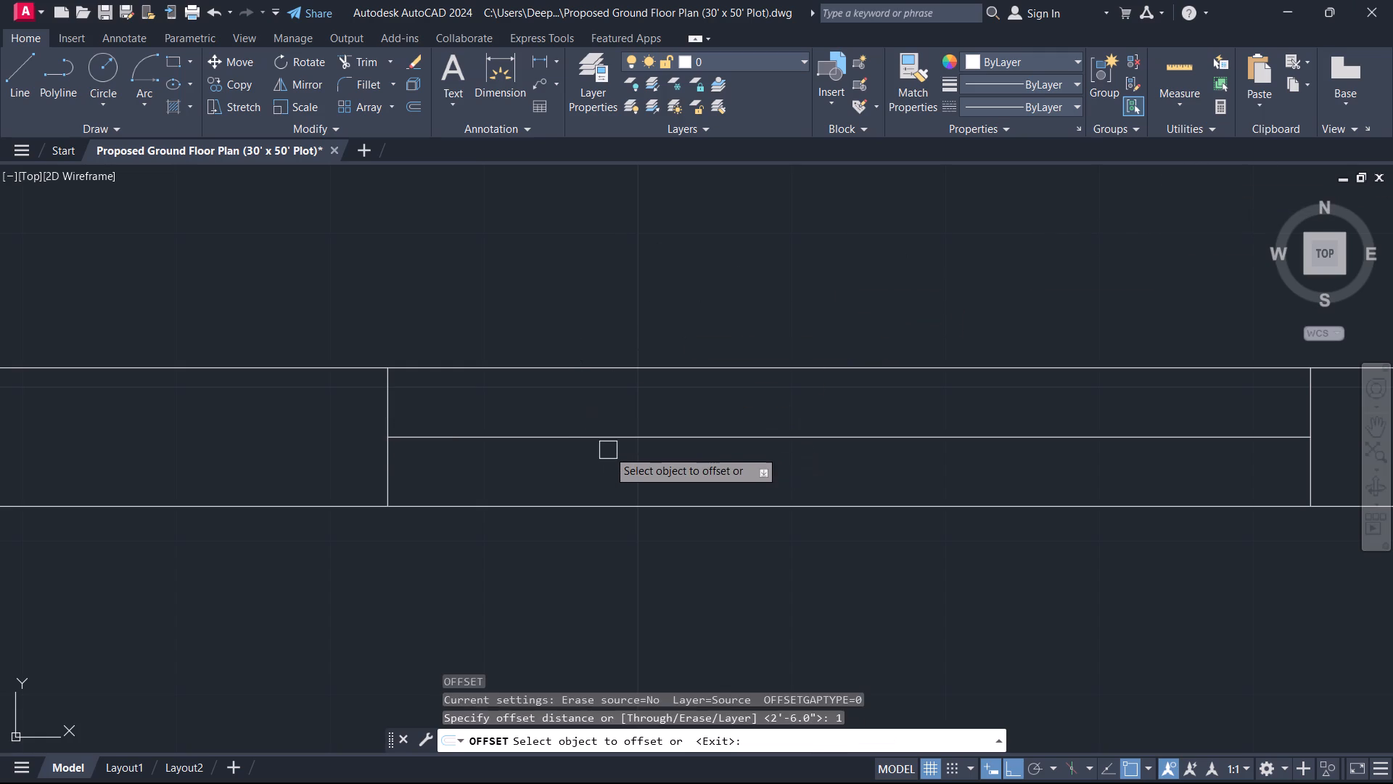
pyautogui.scroll(3, 608, 451)
pyautogui.click(608, 412)
pyautogui.click(609, 364)
pyautogui.click(594, 415)
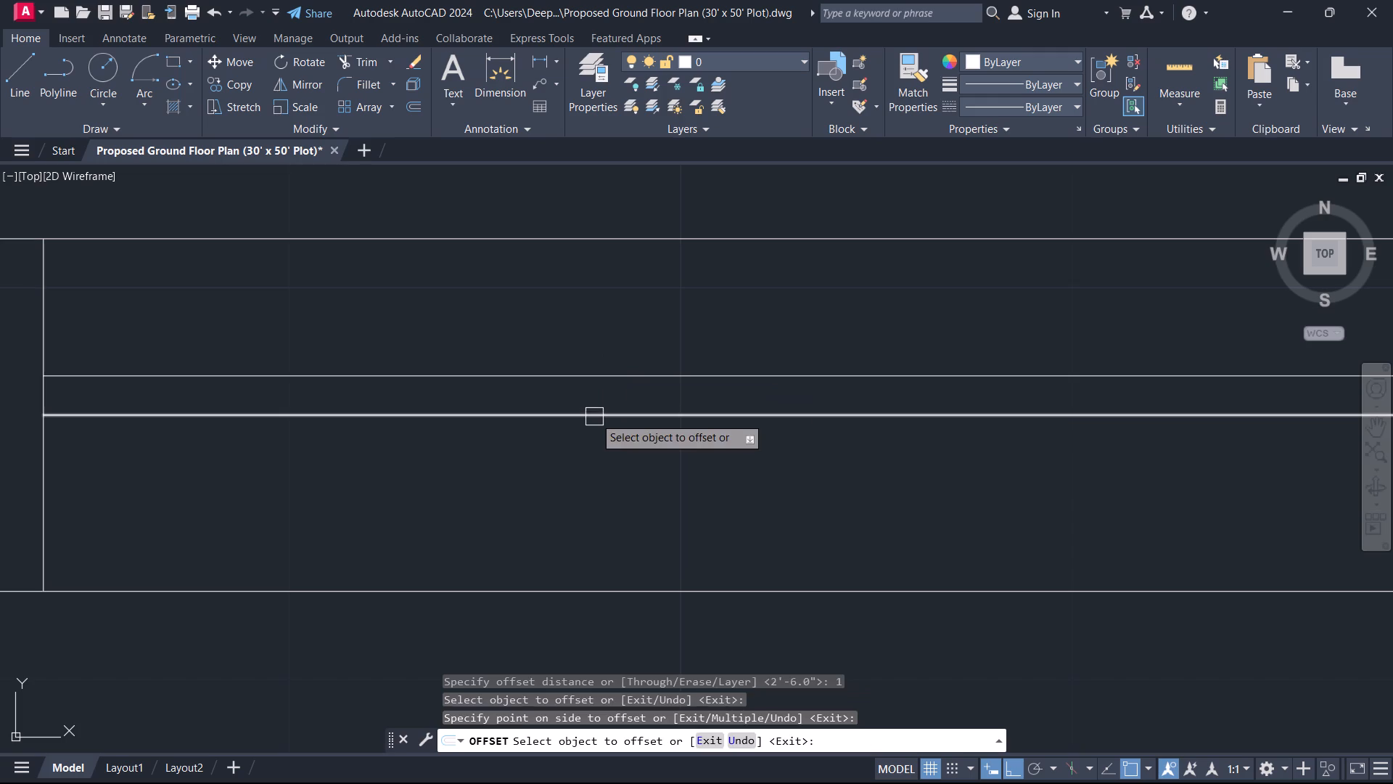
pyautogui.click(604, 502)
pyautogui.press('`')
pyautogui.click(585, 414)
pyautogui.press('Escape')
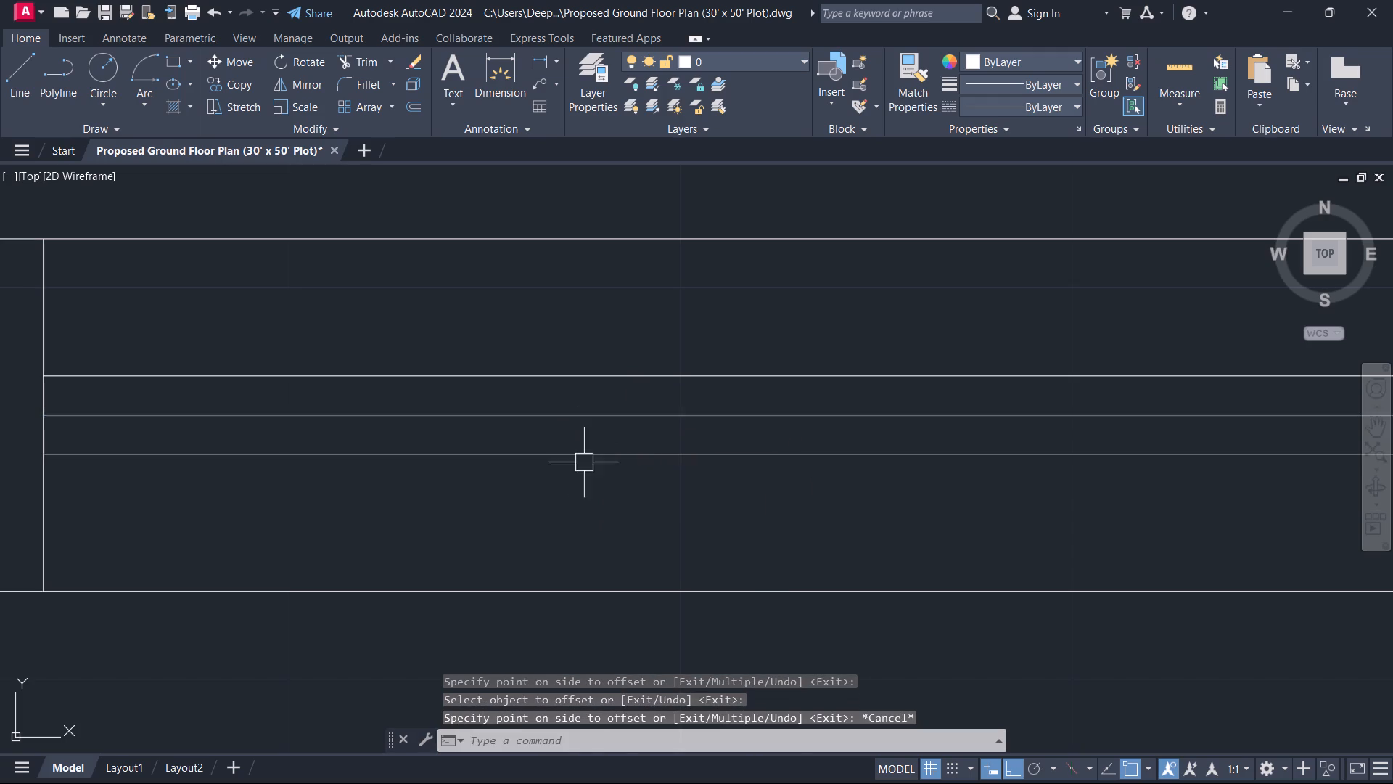
# Erase the horizontal centre line between the kitchen window's two glazing lines.
pyautogui.click(577, 401)
pyautogui.click(567, 420)
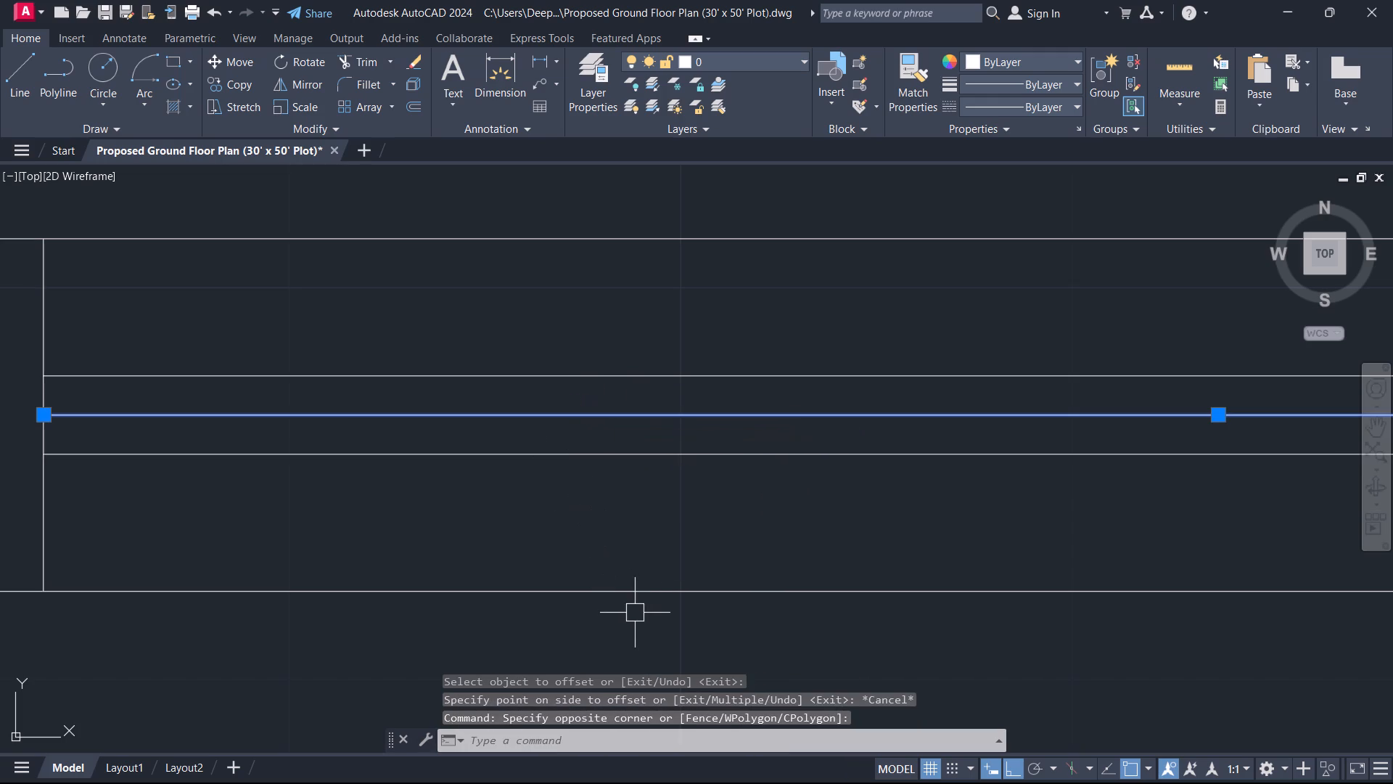
pyautogui.press('Delete')
# Draw a short vertical line across the east bedroom's north wall, starting from the midpoint of the inner wall line.
pyautogui.scroll(-5, 632, 600)
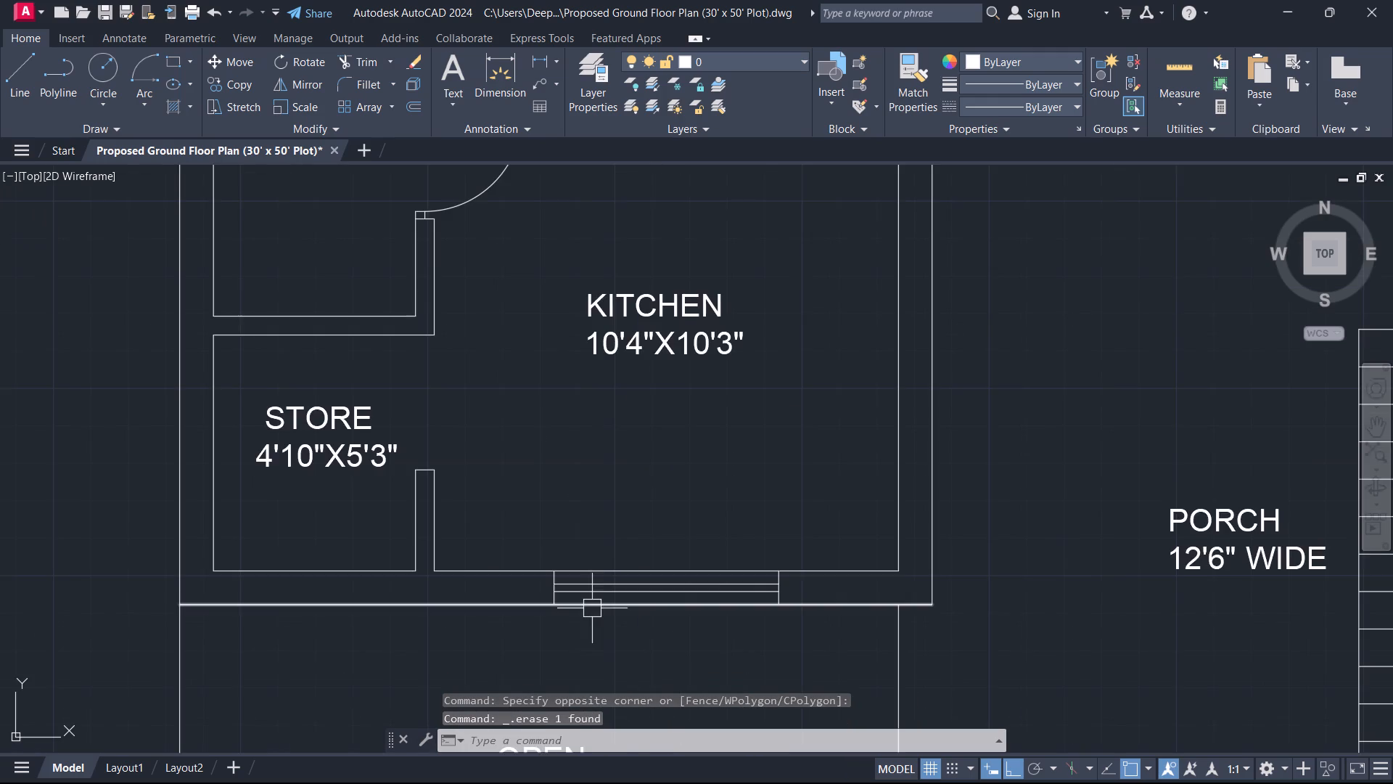
pyautogui.moveTo(592, 608); pyautogui.dragTo(616, 557, button='middle')
pyautogui.scroll(1, 546, 497)
pyautogui.click(550, 495)
pyautogui.press('Escape')
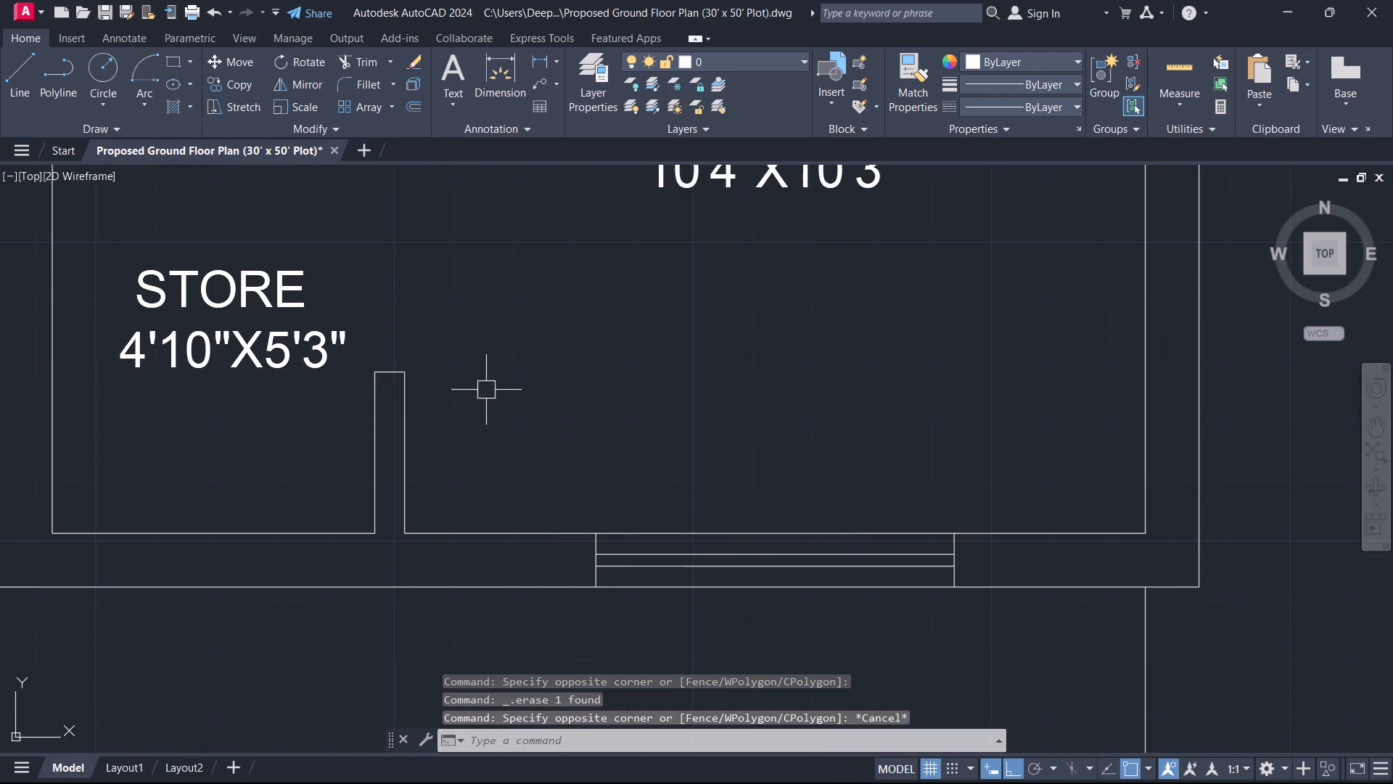
pyautogui.scroll(-3, 486, 390)
pyautogui.moveTo(486, 390); pyautogui.dragTo(531, 552, button='middle')
pyautogui.scroll(2, 551, 411)
pyautogui.scroll(-1, 551, 411)
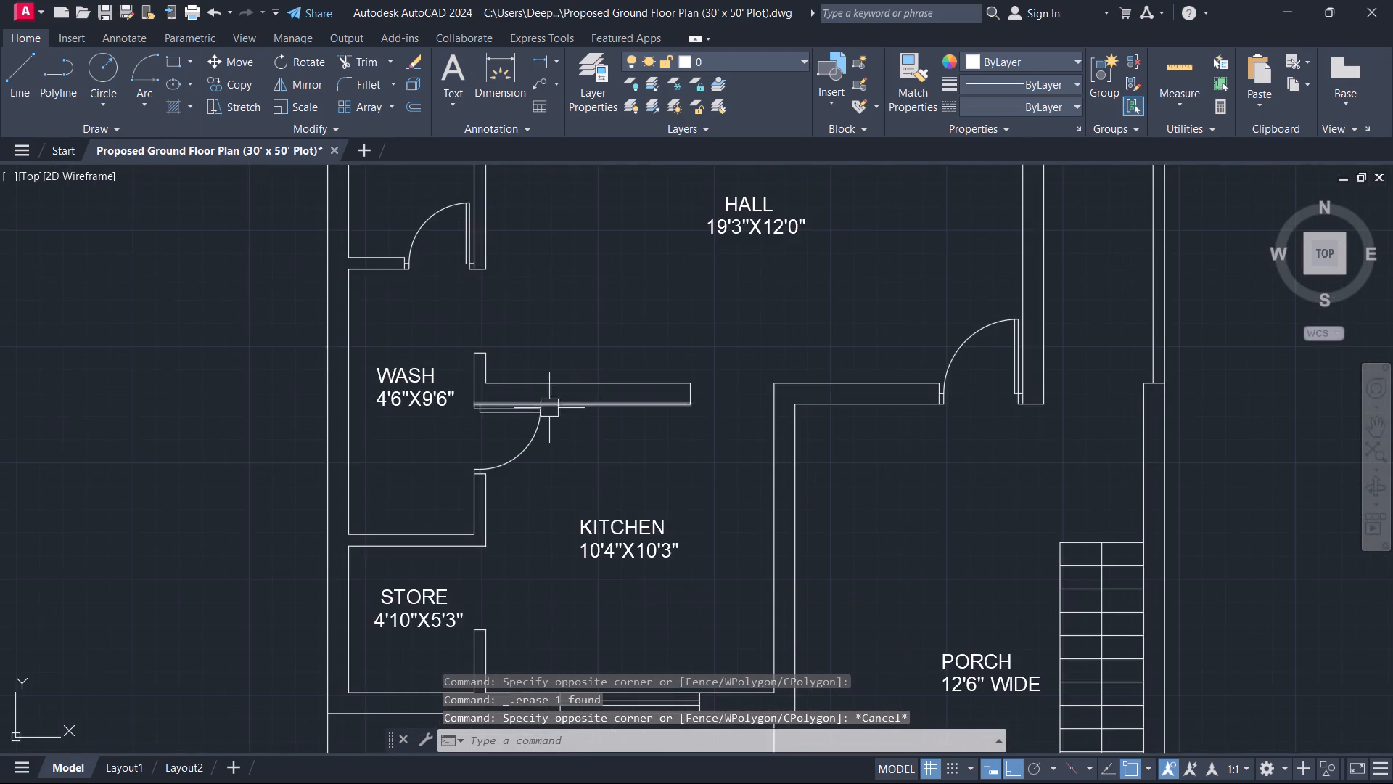
pyautogui.scroll(-1, 617, 453)
pyautogui.moveTo(635, 453); pyautogui.dragTo(489, 454, button='middle')
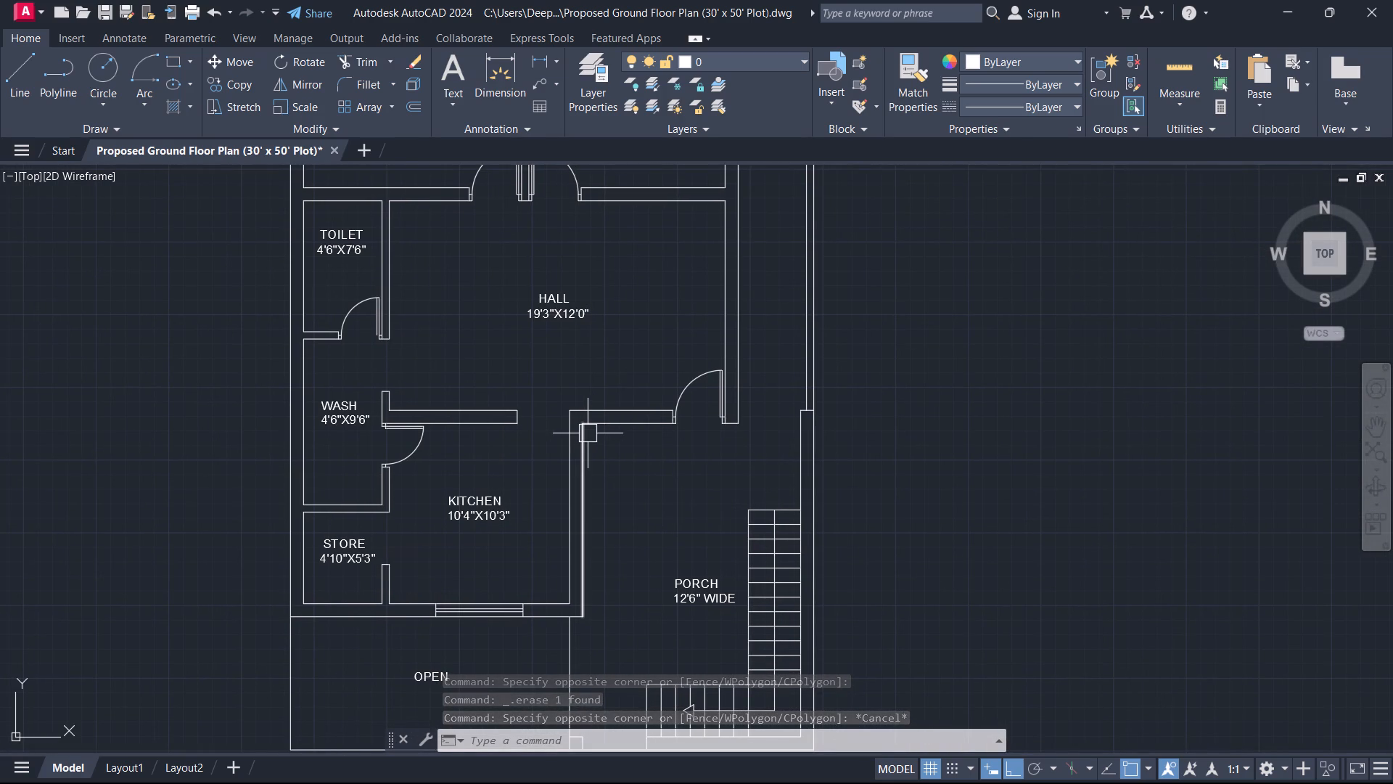
pyautogui.scroll(-1, 438, 407)
pyautogui.moveTo(437, 407); pyautogui.dragTo(525, 512, button='middle')
pyautogui.scroll(1, 613, 433)
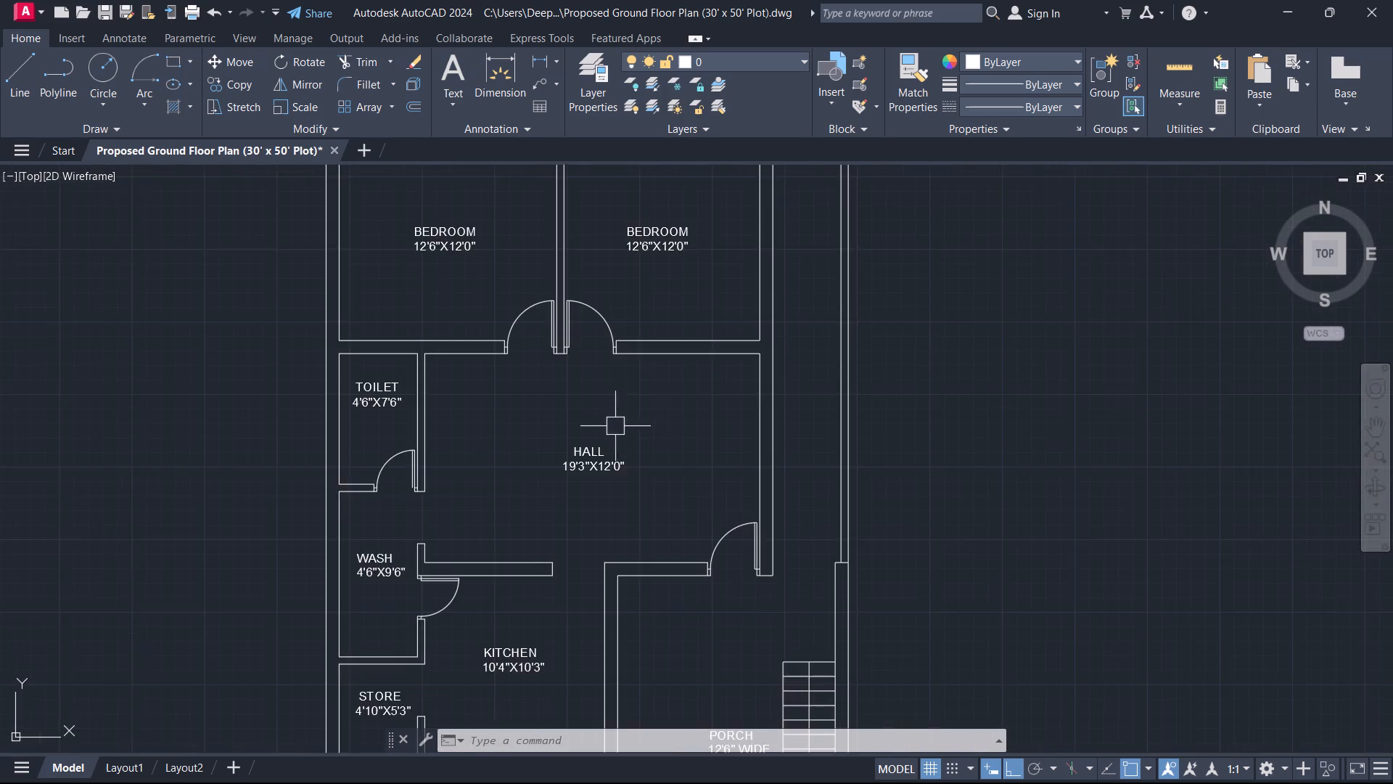
pyautogui.moveTo(632, 385); pyautogui.dragTo(638, 634, button='middle')
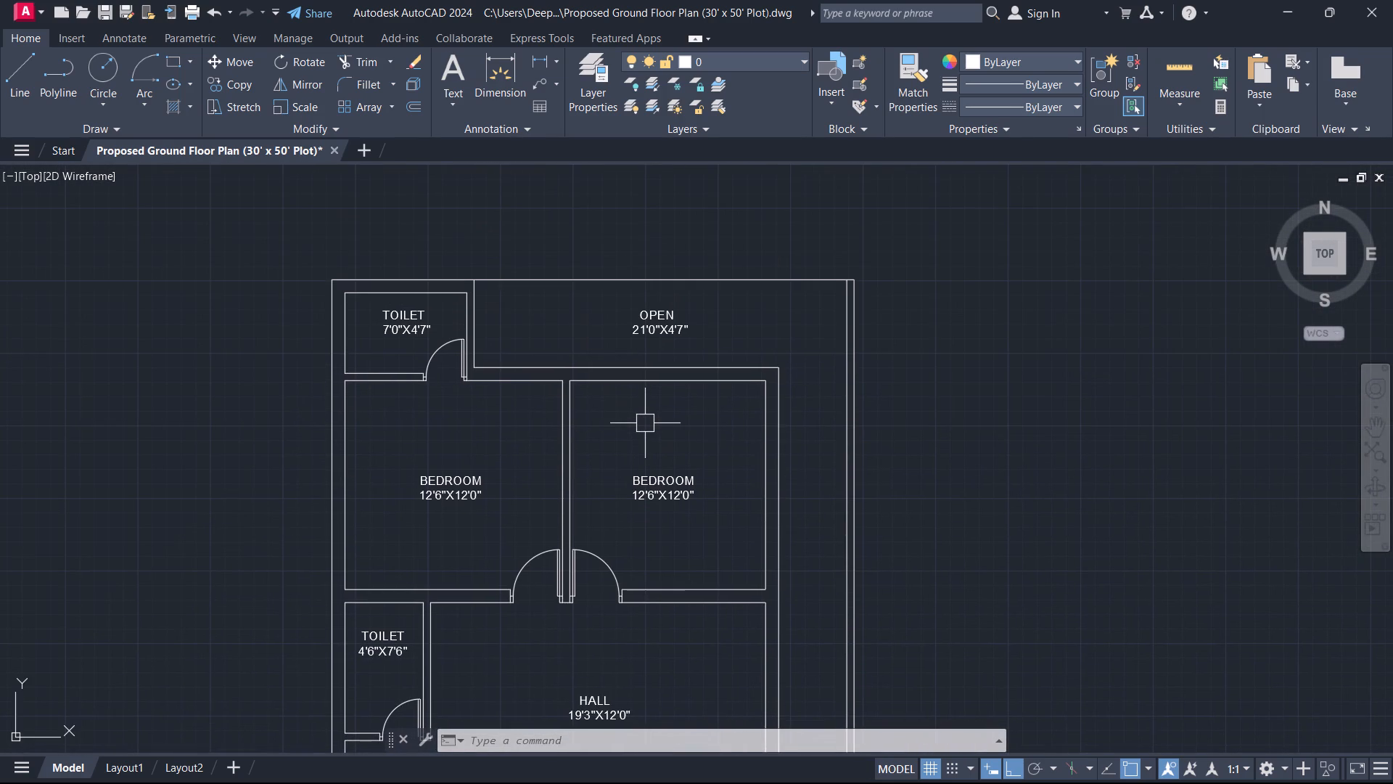
pyautogui.write('L')
pyautogui.press('space')
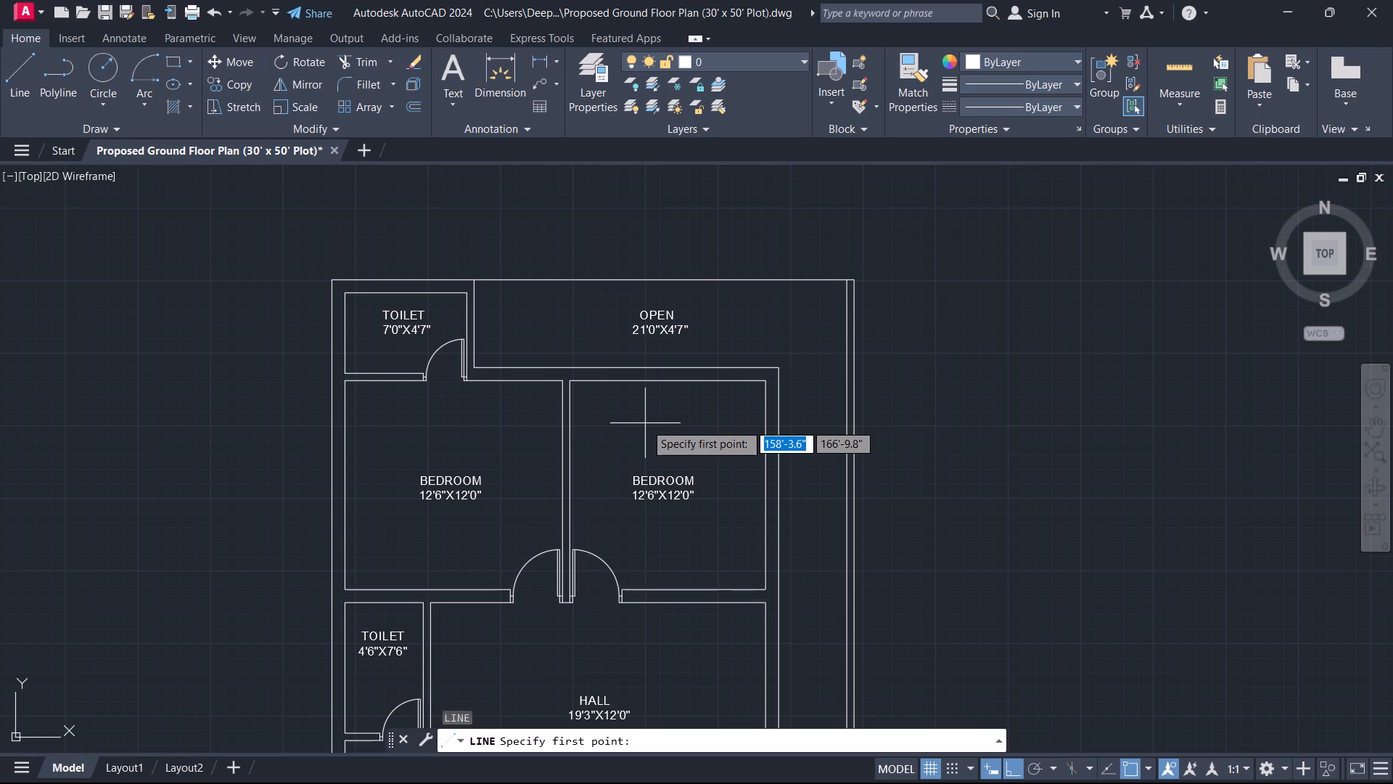
pyautogui.scroll(4, 690, 363)
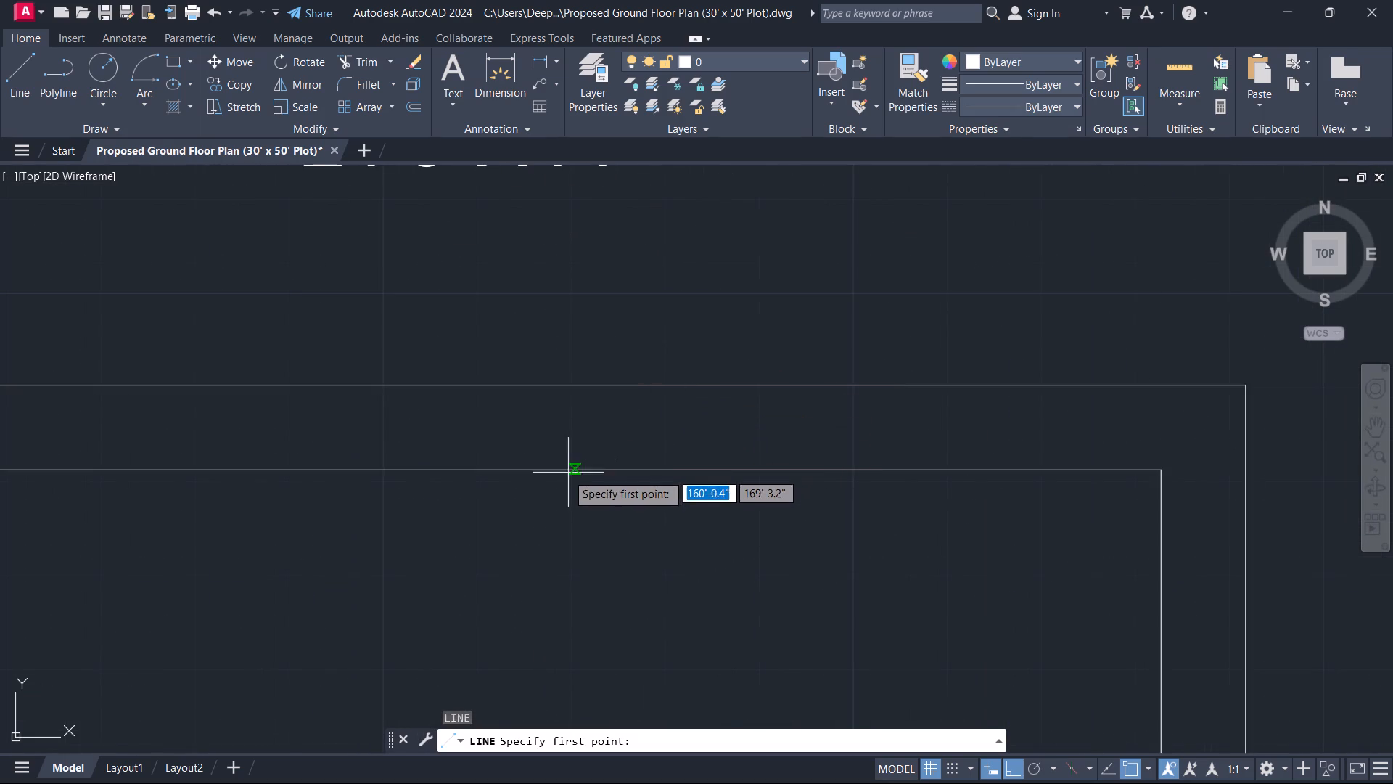
pyautogui.scroll(-3, 590, 475)
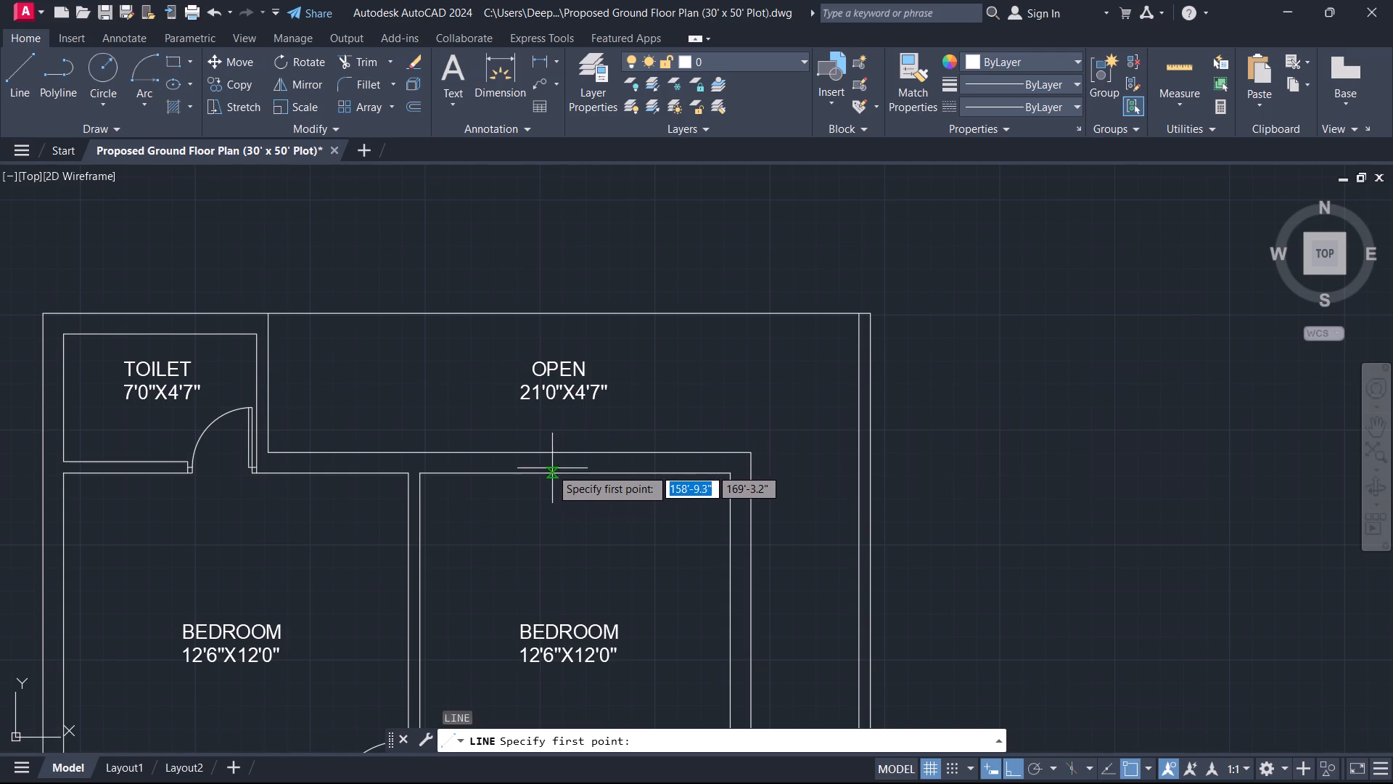
pyautogui.click(572, 473)
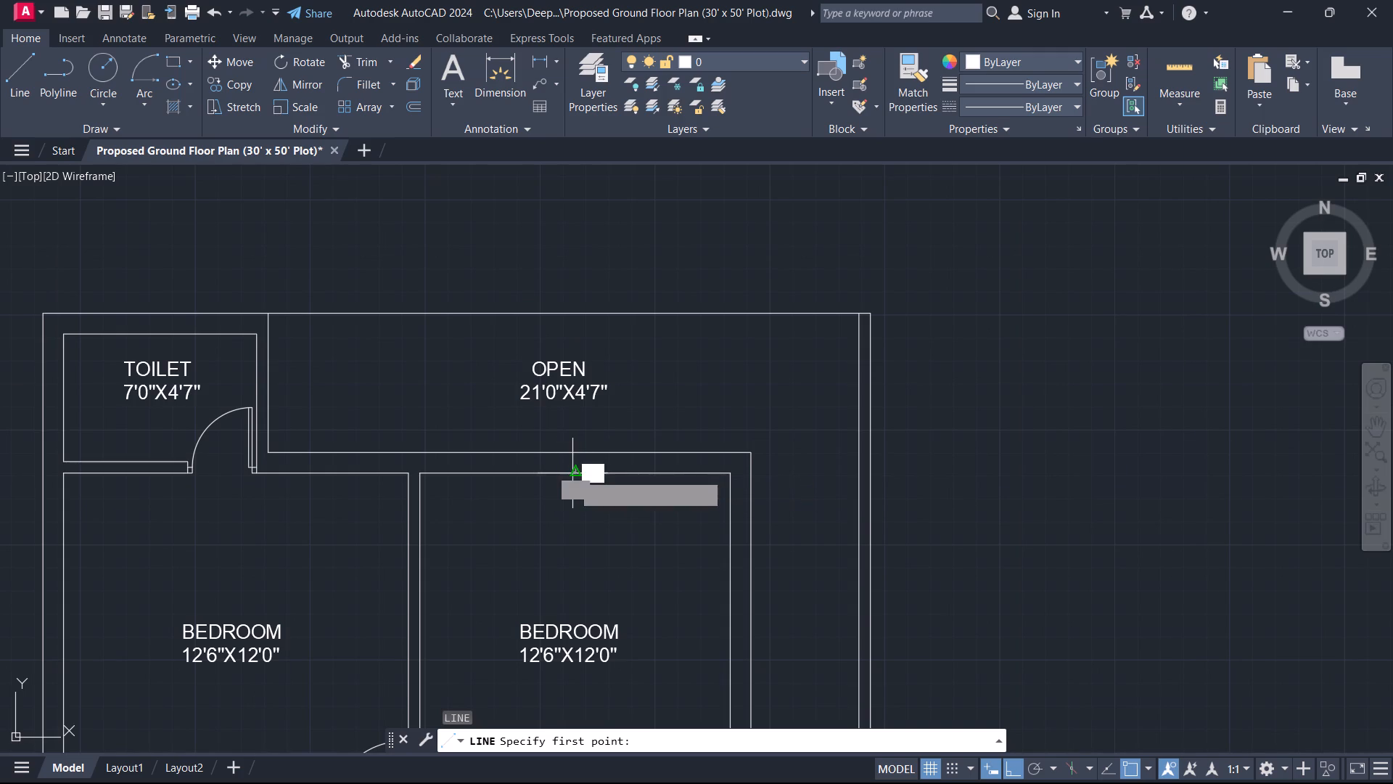
pyautogui.click(574, 454)
pyautogui.press('Escape')
# Offset the cross line in the east bedroom's north wall 2'6" to both sides for the window's end lines.
pyautogui.scroll(2, 573, 456)
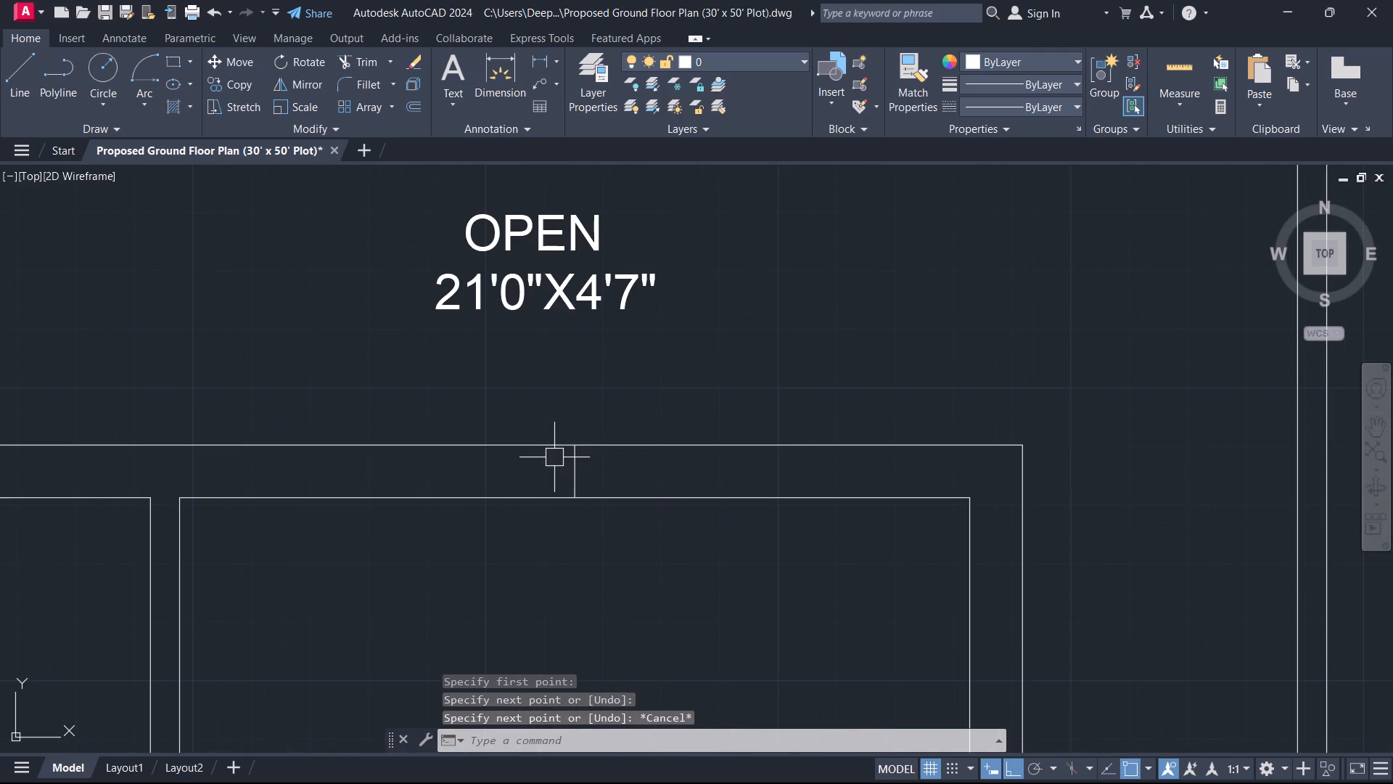
pyautogui.write('O')
pyautogui.press('space')
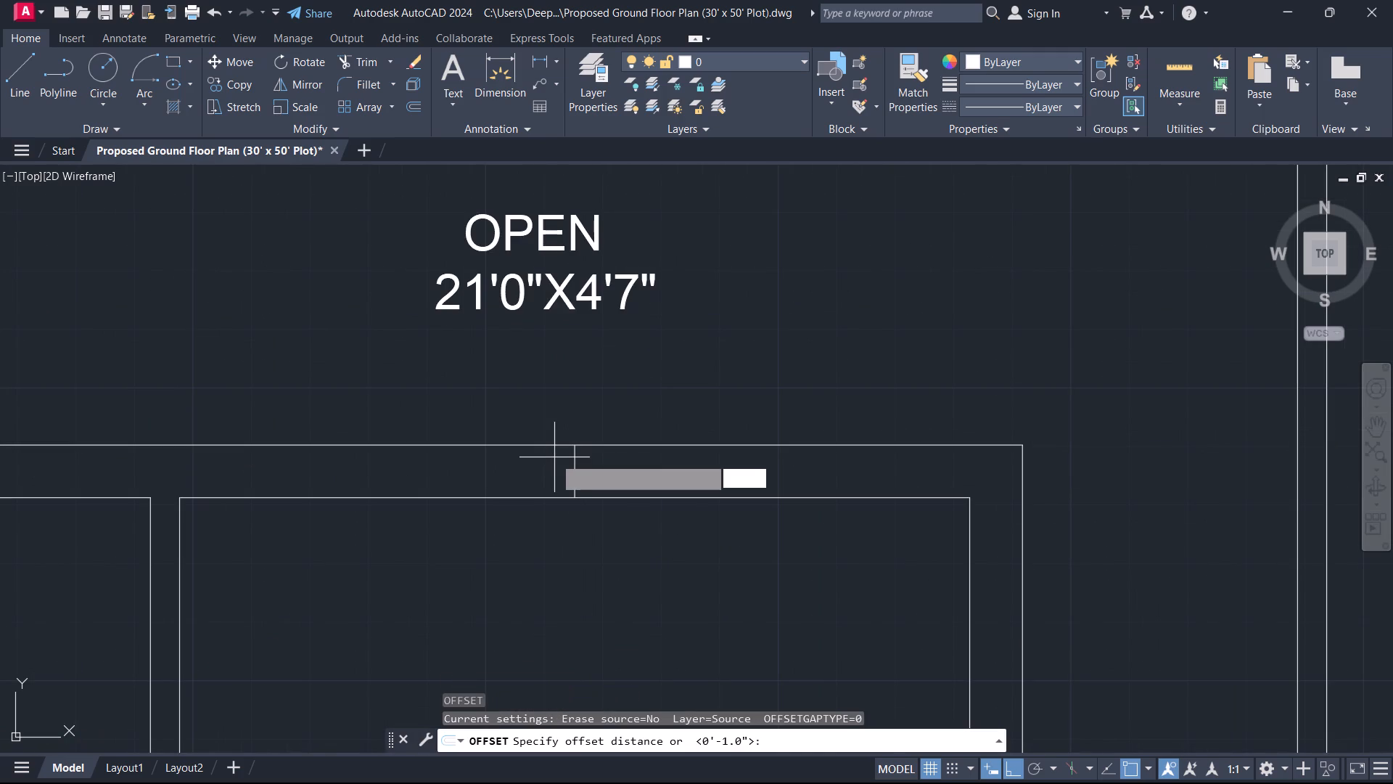
pyautogui.write("2'6")
pyautogui.press('Return')
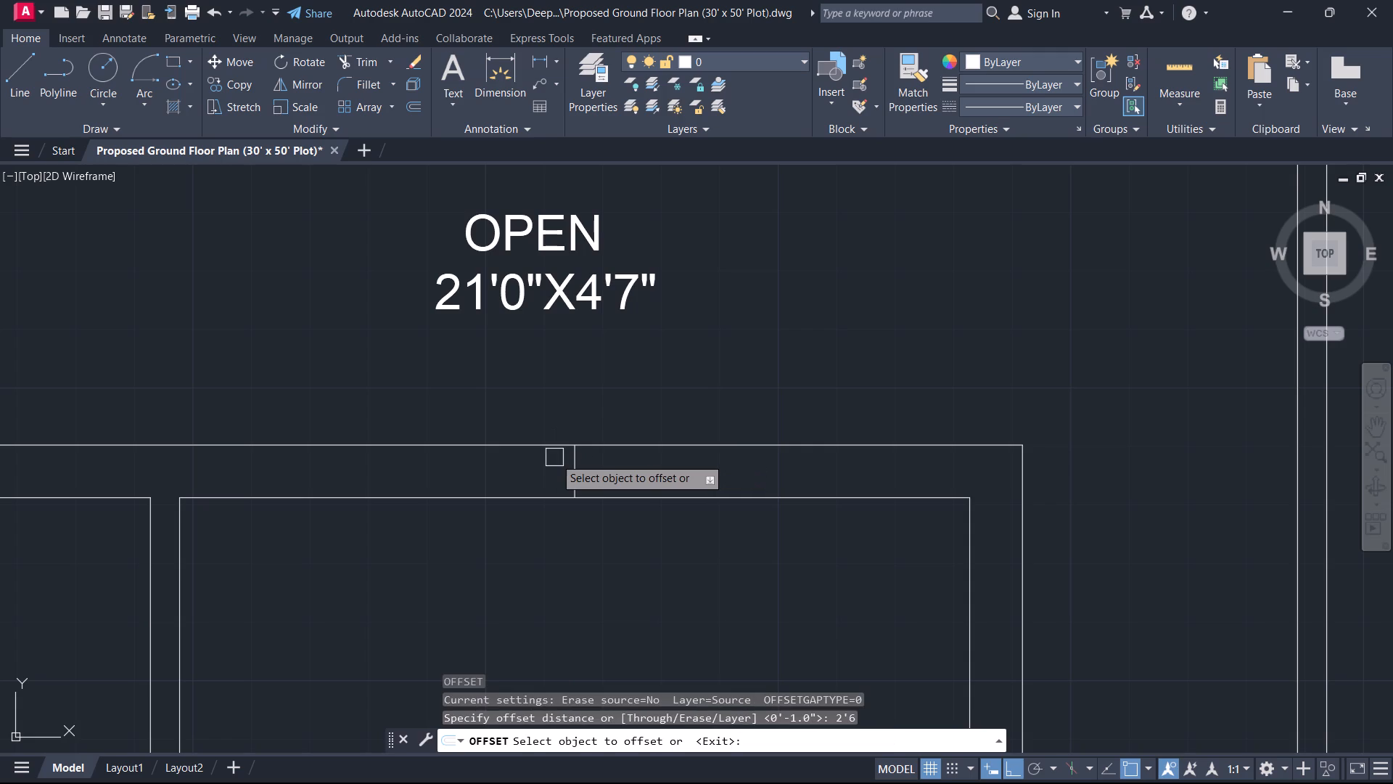
pyautogui.scroll(1, 564, 458)
pyautogui.click(575, 468)
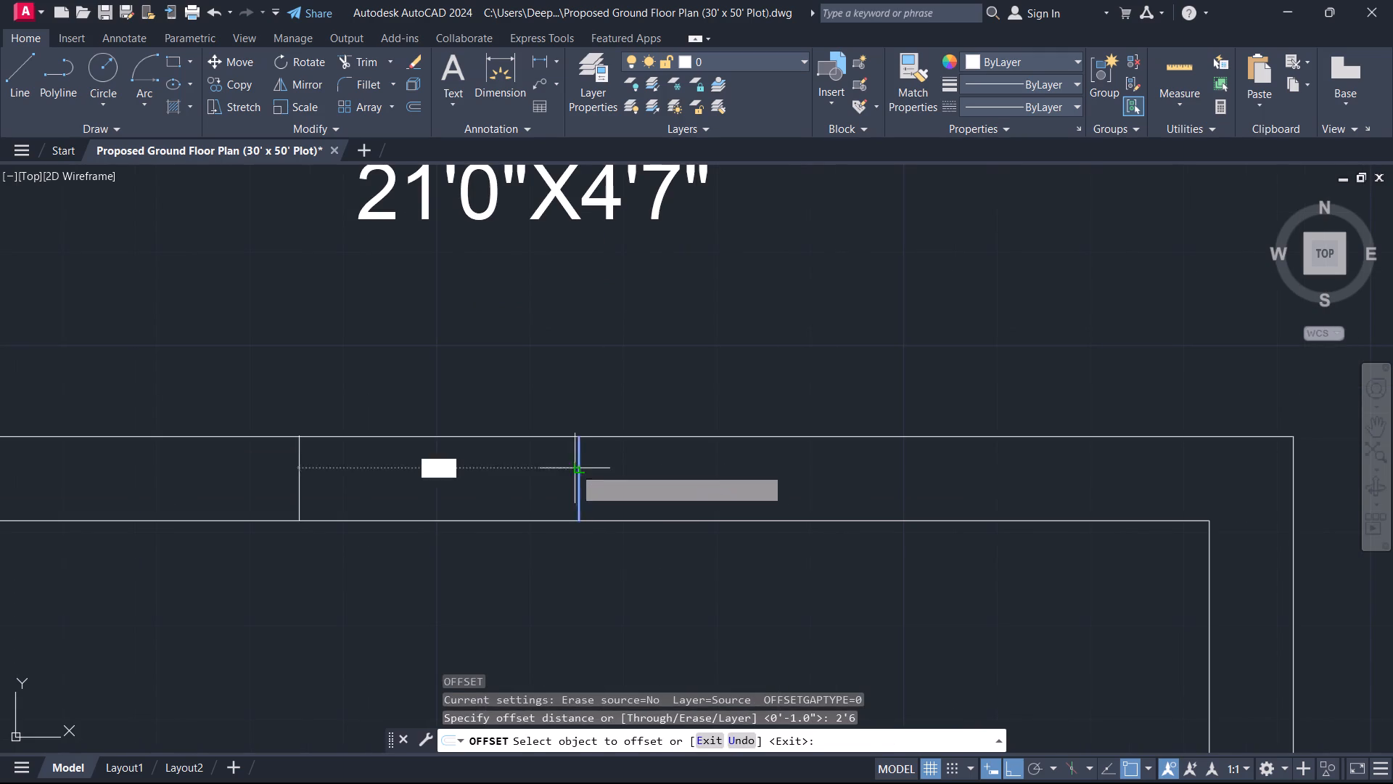
pyautogui.click(547, 475)
pyautogui.click(586, 486)
pyautogui.click(641, 487)
pyautogui.press('Escape')
# Erase the original cross line midway between the east bedroom window's two end lines.
pyautogui.moveTo(626, 486); pyautogui.dragTo(623, 486)
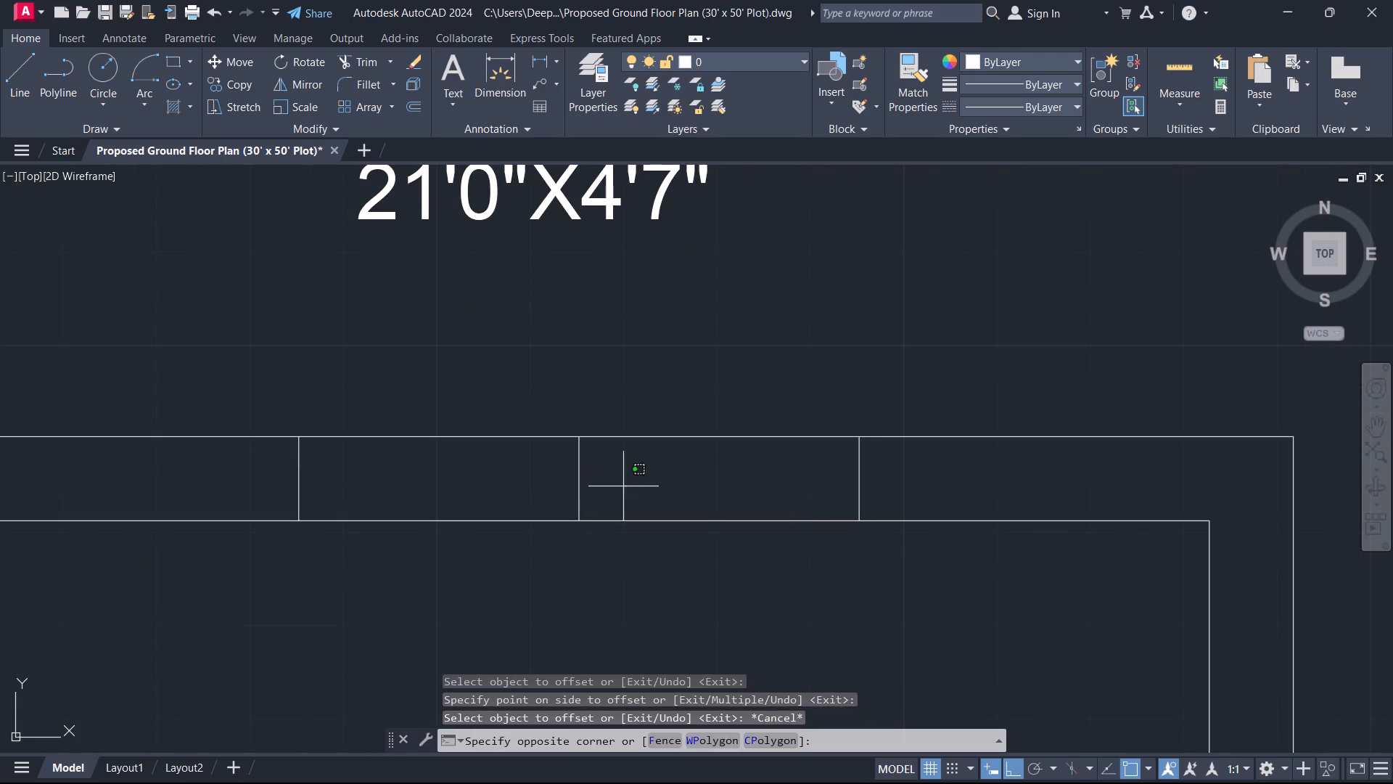
pyautogui.moveTo(623, 486); pyautogui.dragTo(612, 486)
pyautogui.click(531, 496)
pyautogui.press('Delete')
# Draw a horizontal line between the midpoints of the east bedroom window's two end lines.
pyautogui.write('L')
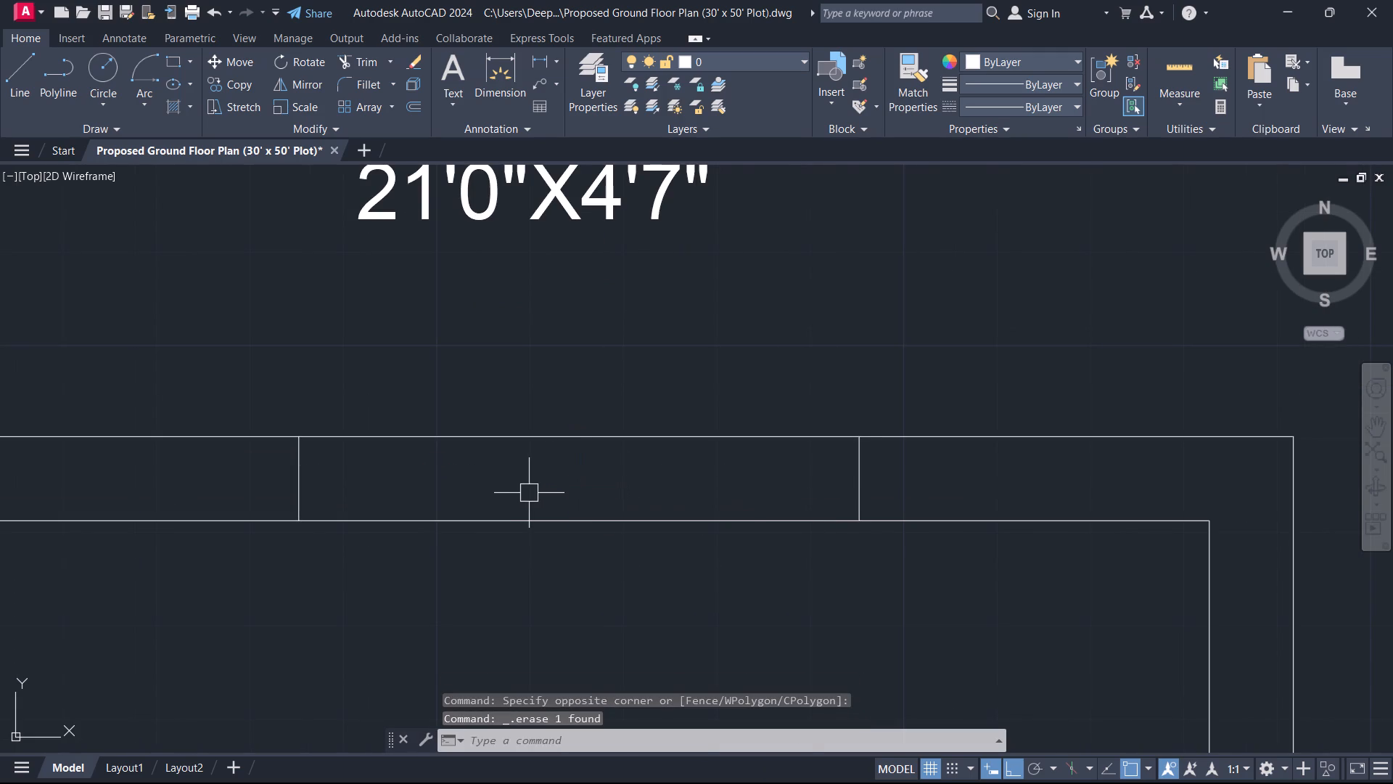
pyautogui.press('space')
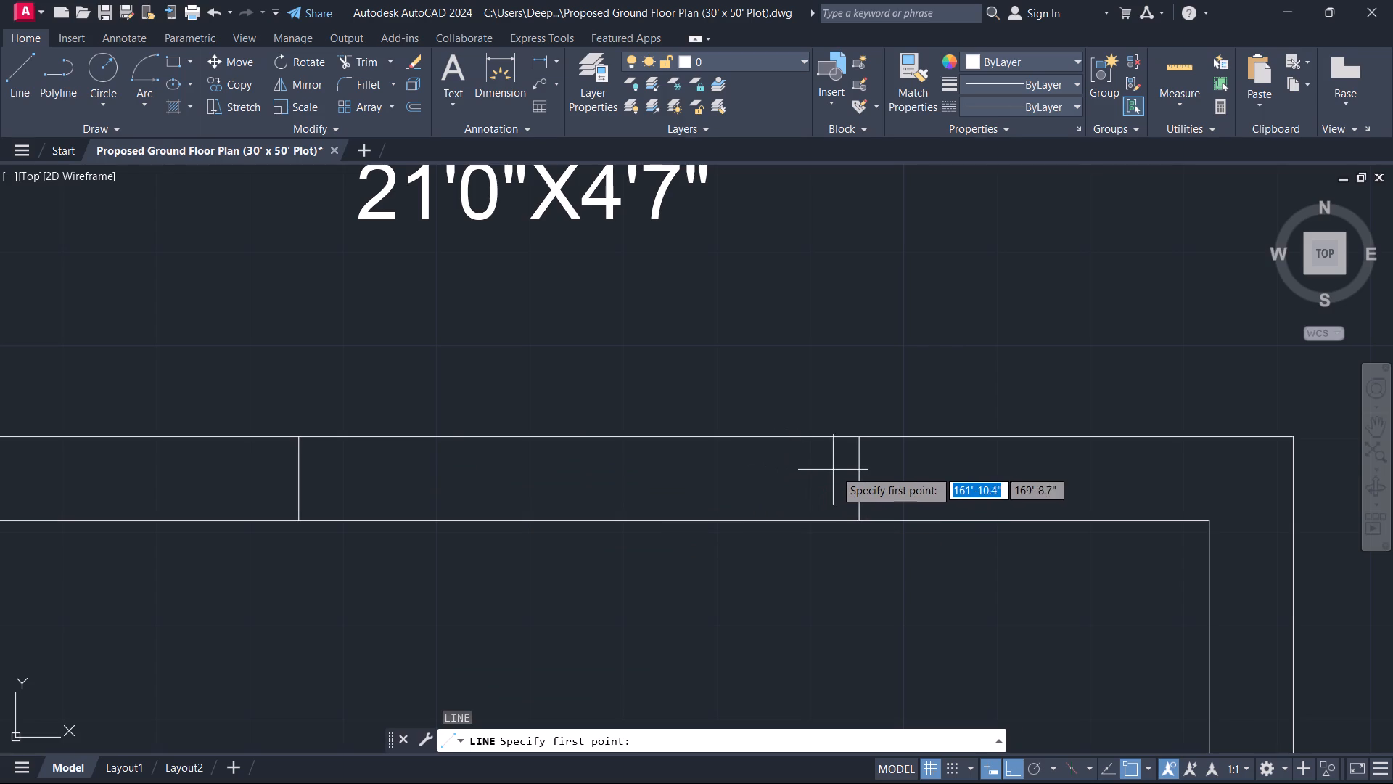
pyautogui.click(856, 478)
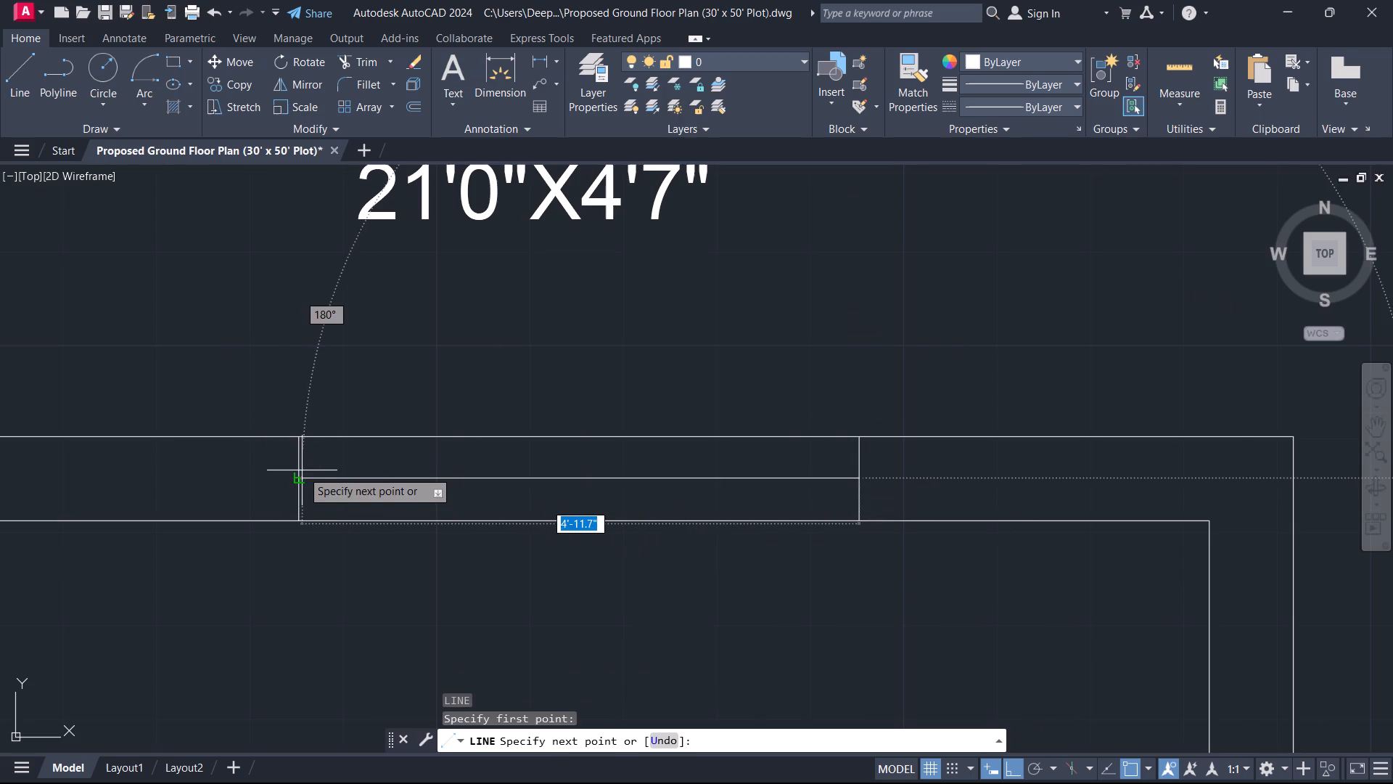
pyautogui.click(297, 481)
pyautogui.press('Escape')
# Offset the east bedroom window's horizontal centre line 1" upward and 1" downward for the glazing lines.
pyautogui.write('O 1')
pyautogui.press('Return')
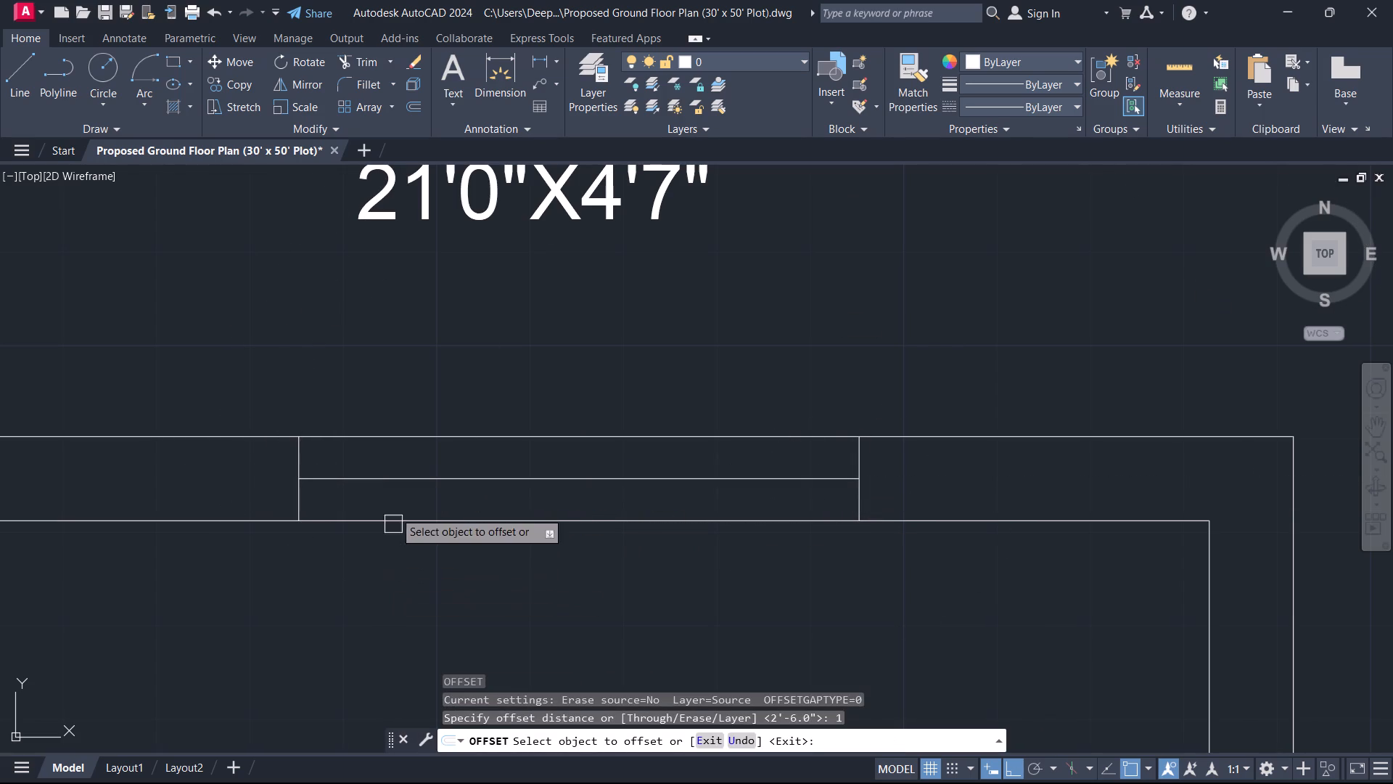
pyautogui.scroll(2, 392, 502)
pyautogui.click(392, 457)
pyautogui.click(392, 433)
pyautogui.moveTo(388, 452); pyautogui.dragTo(389, 470)
pyautogui.click(389, 502)
pyautogui.press('Escape')
# Erase the horizontal centre line between the east bedroom window's two glazing lines.
pyautogui.click(394, 452)
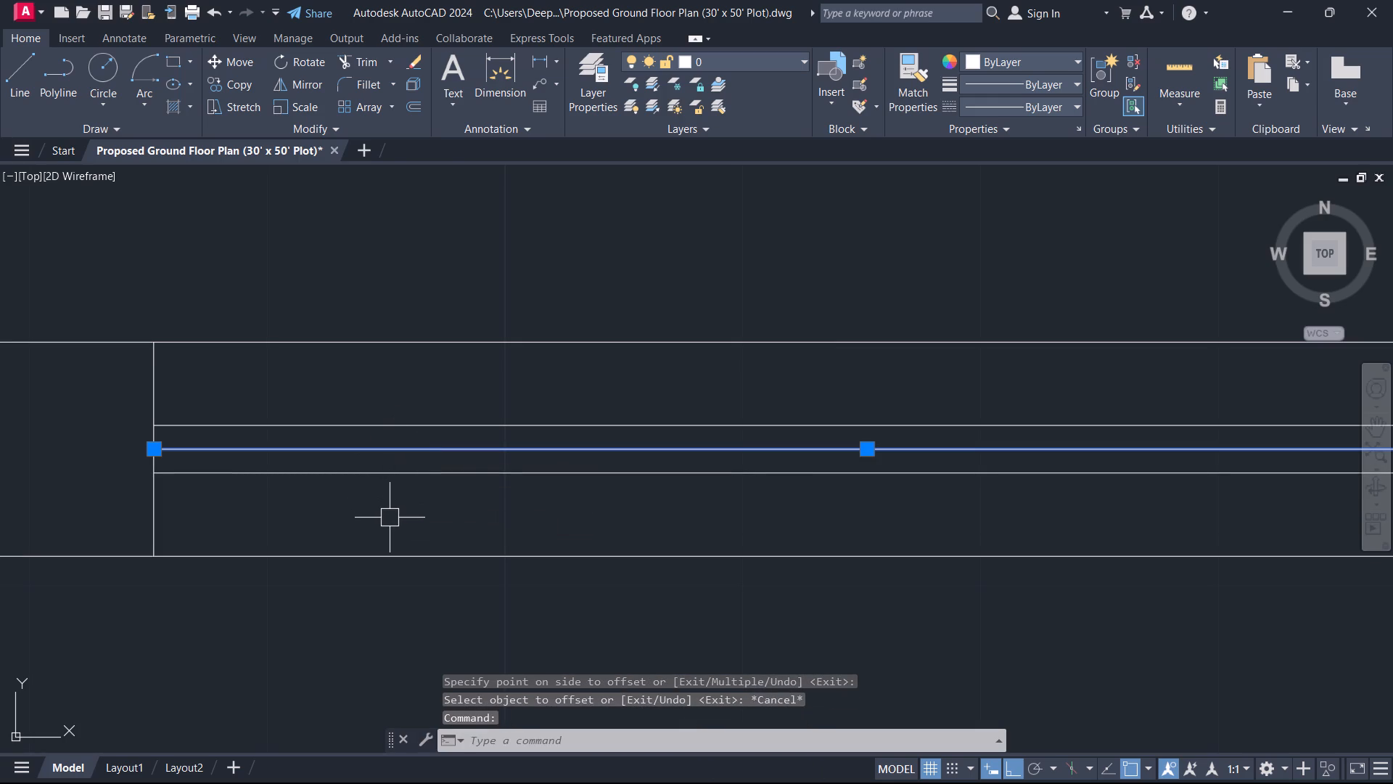
pyautogui.press('Delete')
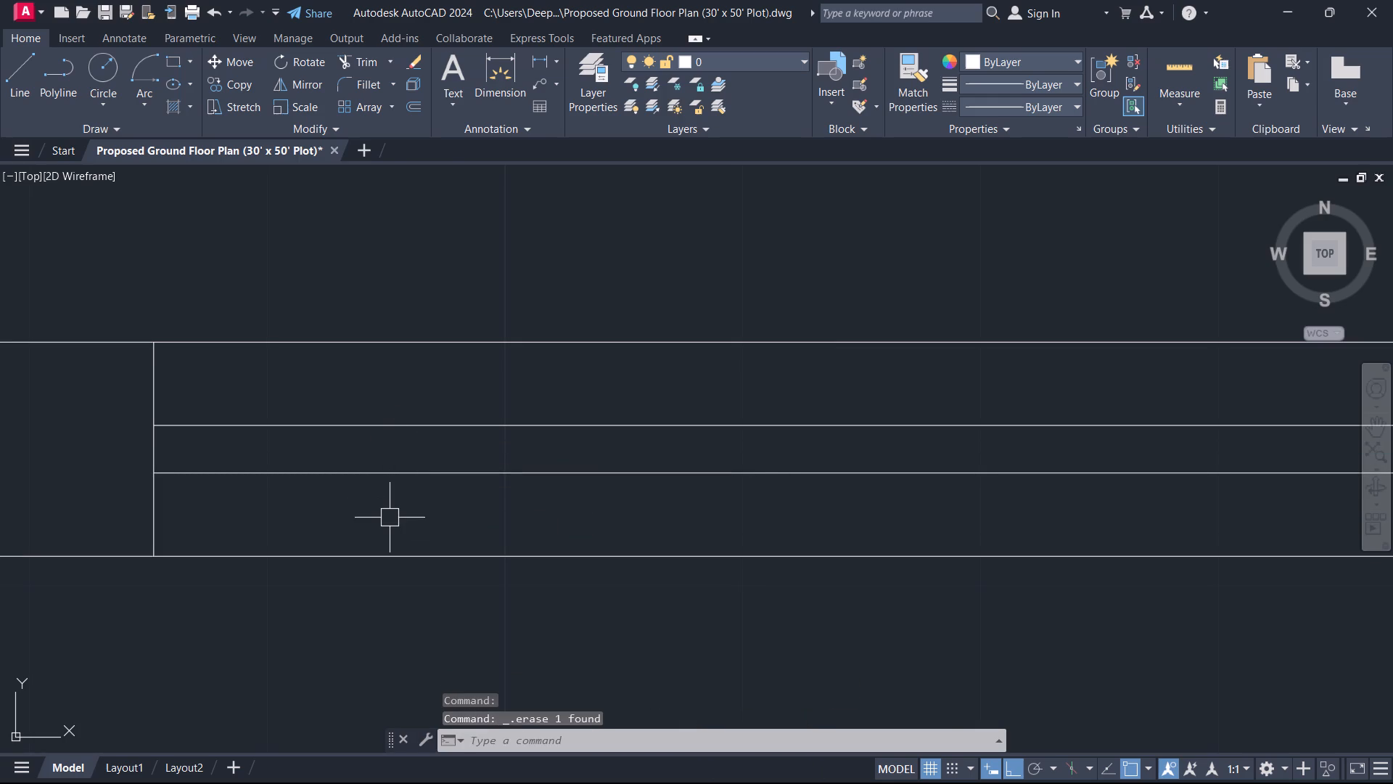
# Draw a short horizontal line across the west bedroom's west wall, starting from the midpoint of the inner wall line.
pyautogui.scroll(-5, 390, 518)
pyautogui.moveTo(388, 609); pyautogui.dragTo(784, 197, button='middle')
pyautogui.moveTo(495, 230); pyautogui.dragTo(578, 445, button='middle')
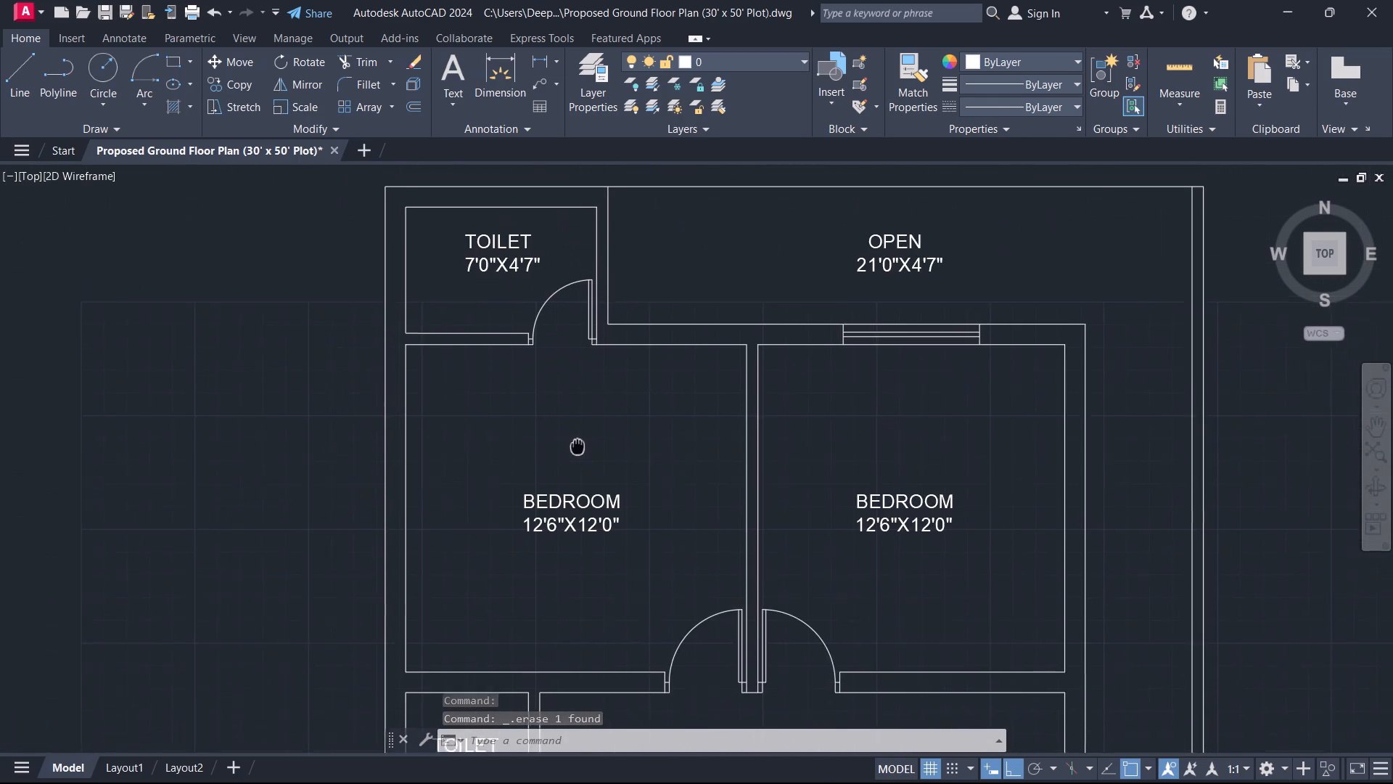
pyautogui.moveTo(578, 445); pyautogui.dragTo(575, 449, button='middle')
pyautogui.moveTo(528, 411); pyautogui.dragTo(644, 307, button='middle')
pyautogui.scroll(1, 543, 378)
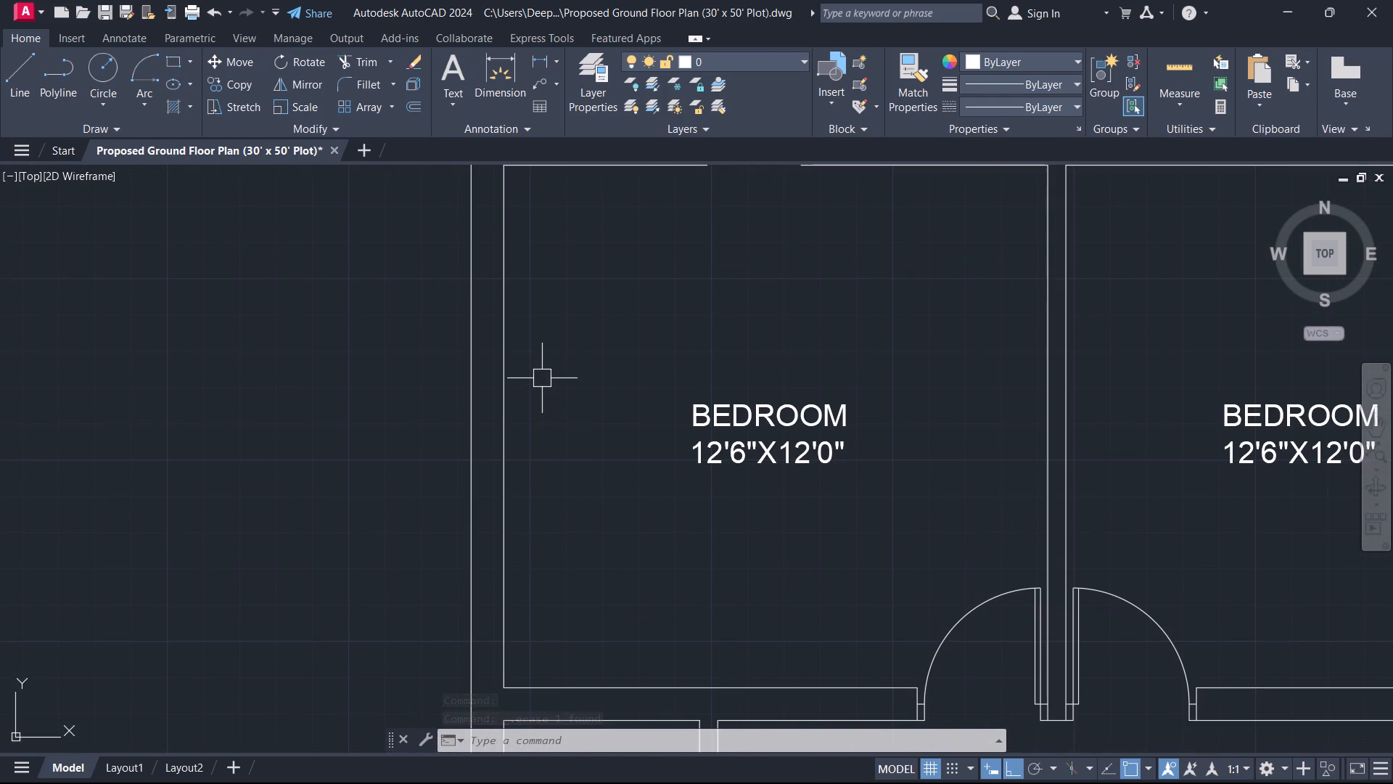
pyautogui.write('L')
pyautogui.press('space')
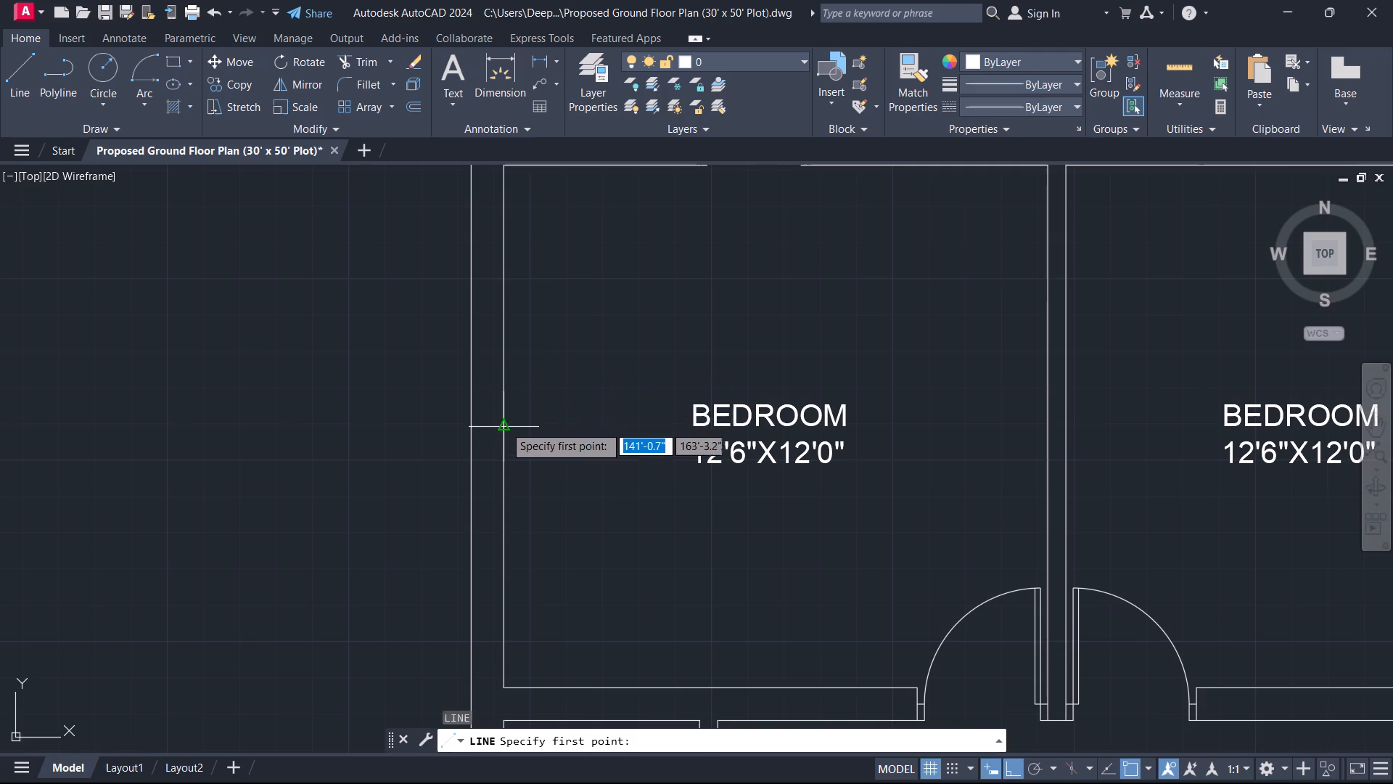
pyautogui.moveTo(506, 423); pyautogui.dragTo(498, 420)
pyautogui.click(473, 424)
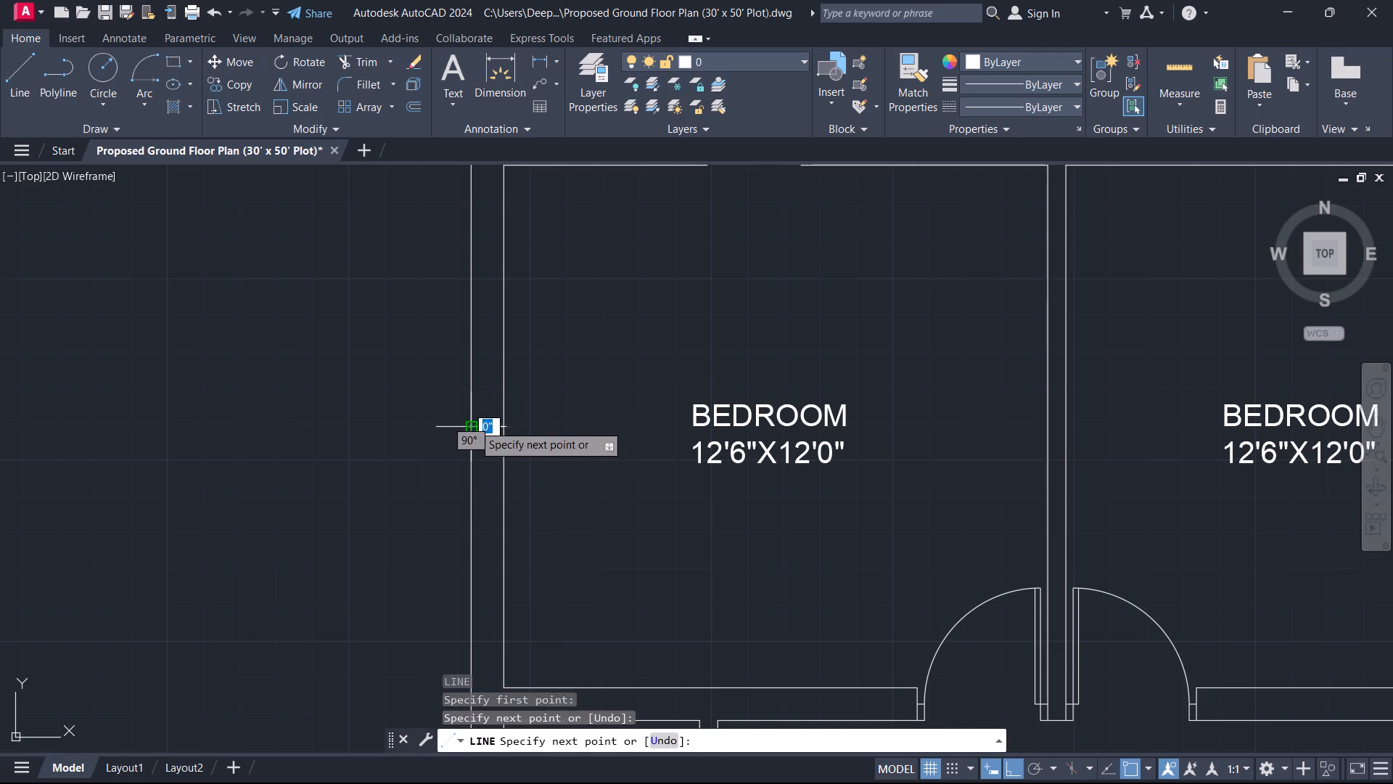
pyautogui.press('Escape')
# Offset the cross line in the west bedroom's west wall 2'6" upward and 2'6" downward for the window's end lines.
pyautogui.scroll(1, 482, 450)
pyautogui.moveTo(482, 450); pyautogui.dragTo(580, 403, button='middle')
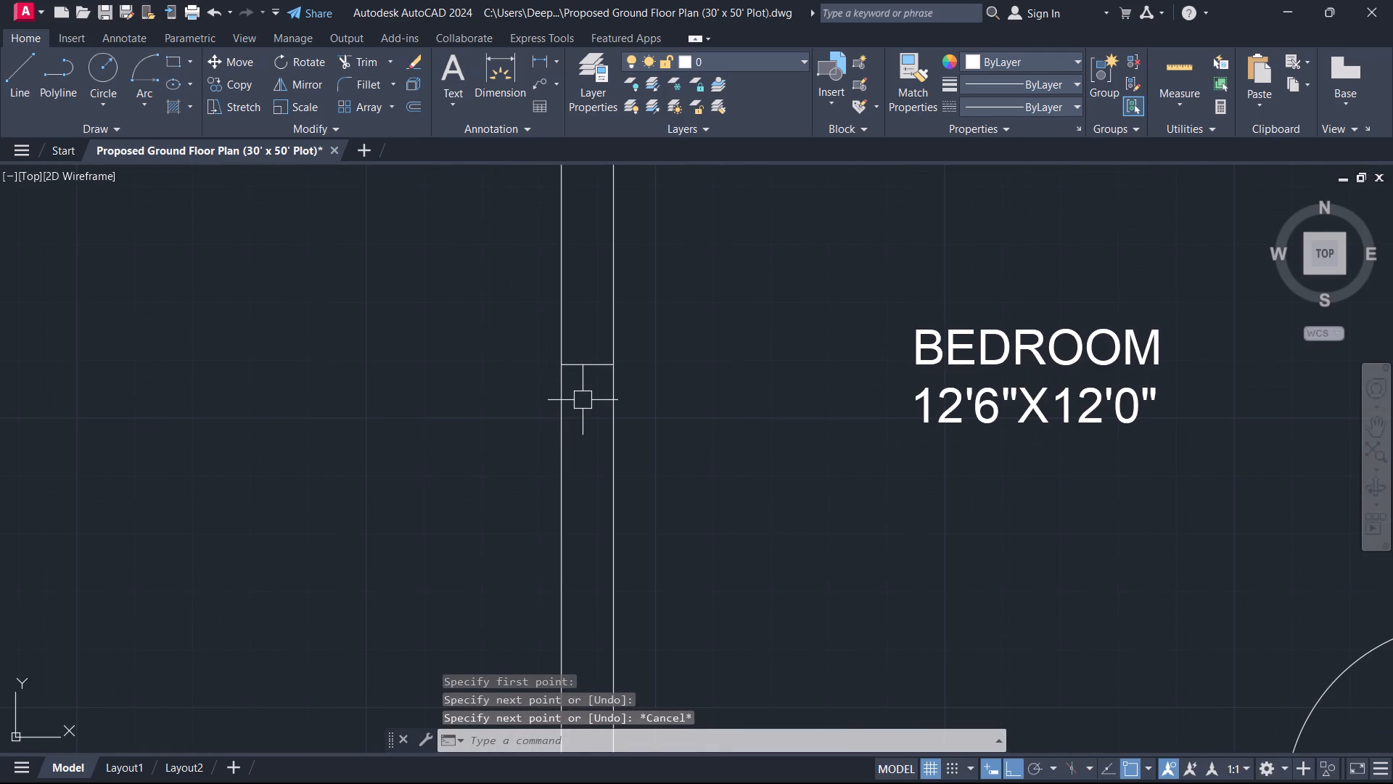
pyautogui.write('O')
pyautogui.press('space')
pyautogui.press('1')
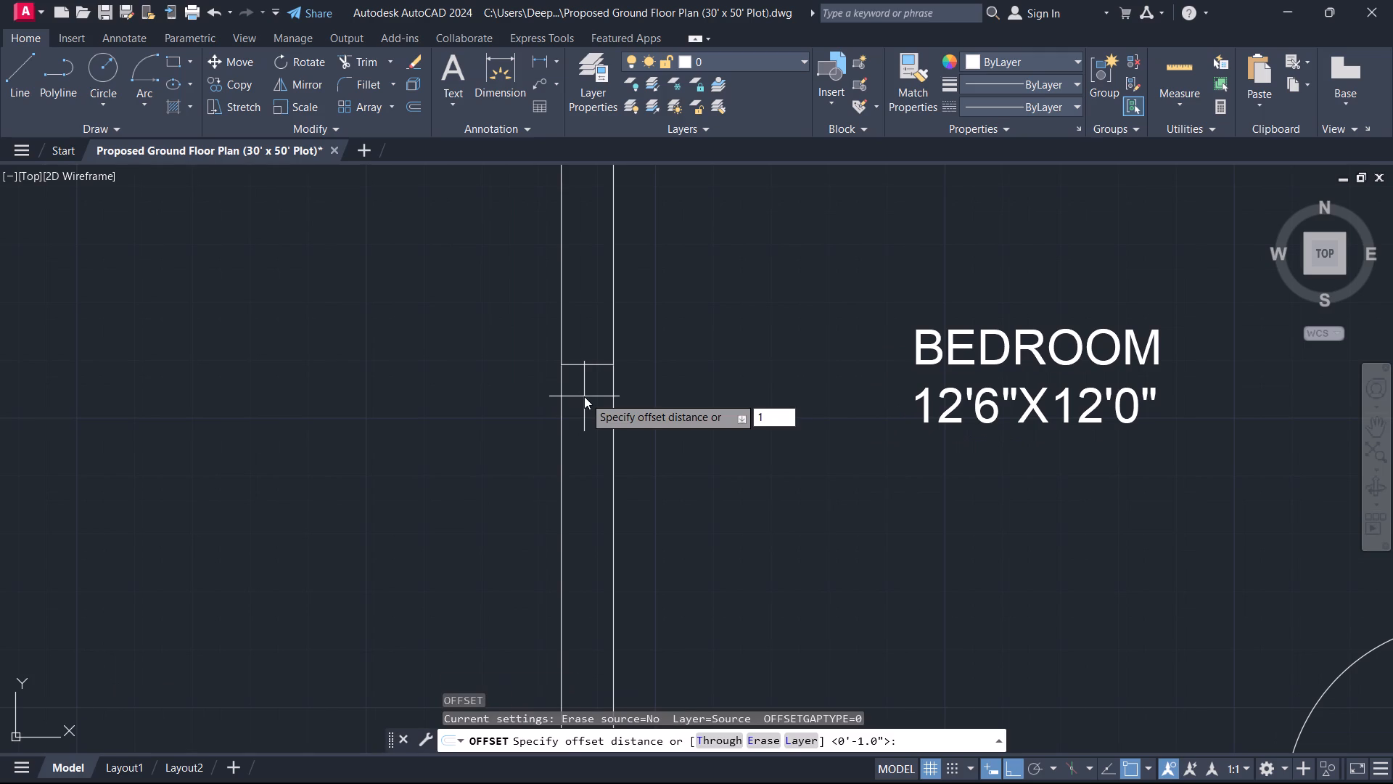
pyautogui.press('BackSpace')
pyautogui.write("2'6")
pyautogui.press('Return')
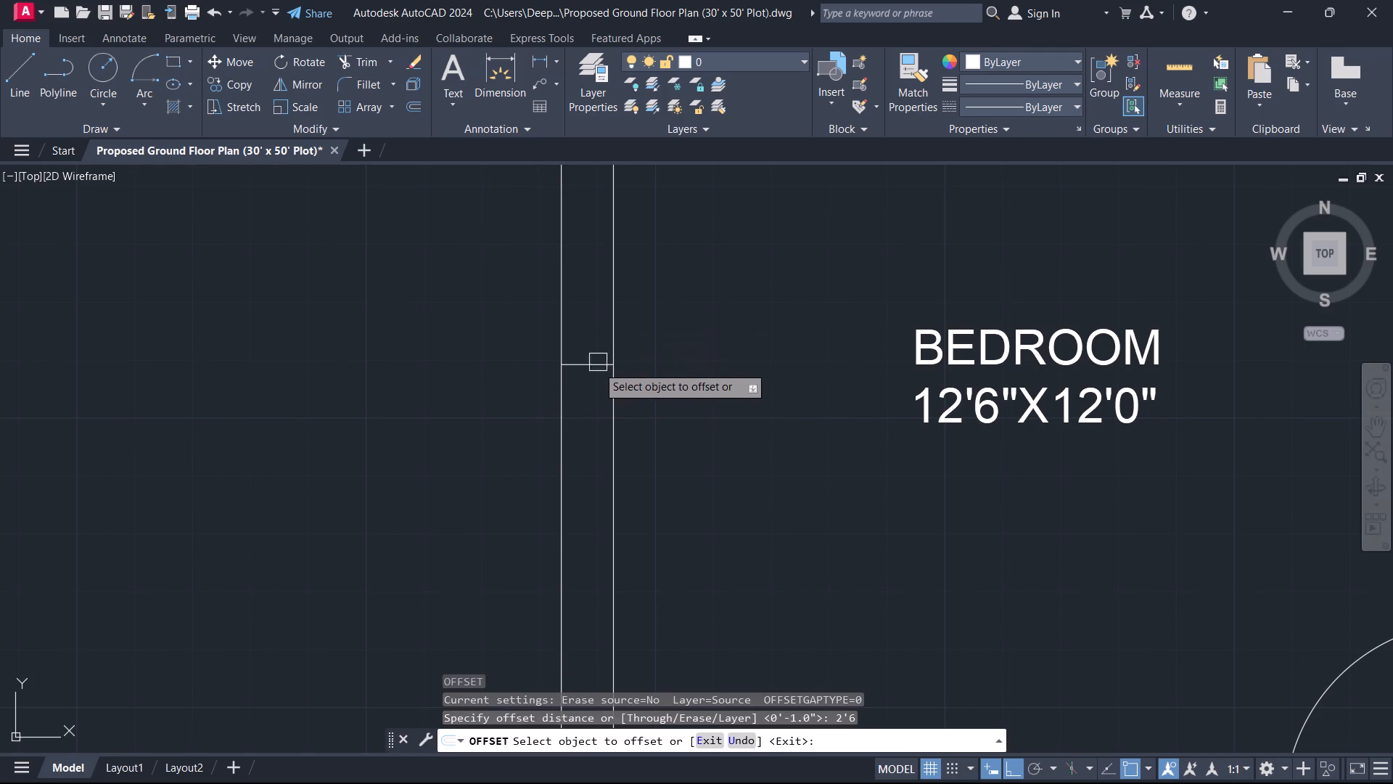
pyautogui.moveTo(593, 367); pyautogui.dragTo(591, 360)
pyautogui.click(578, 309)
pyautogui.moveTo(593, 359); pyautogui.dragTo(594, 365)
pyautogui.click(593, 428)
pyautogui.press('Escape')
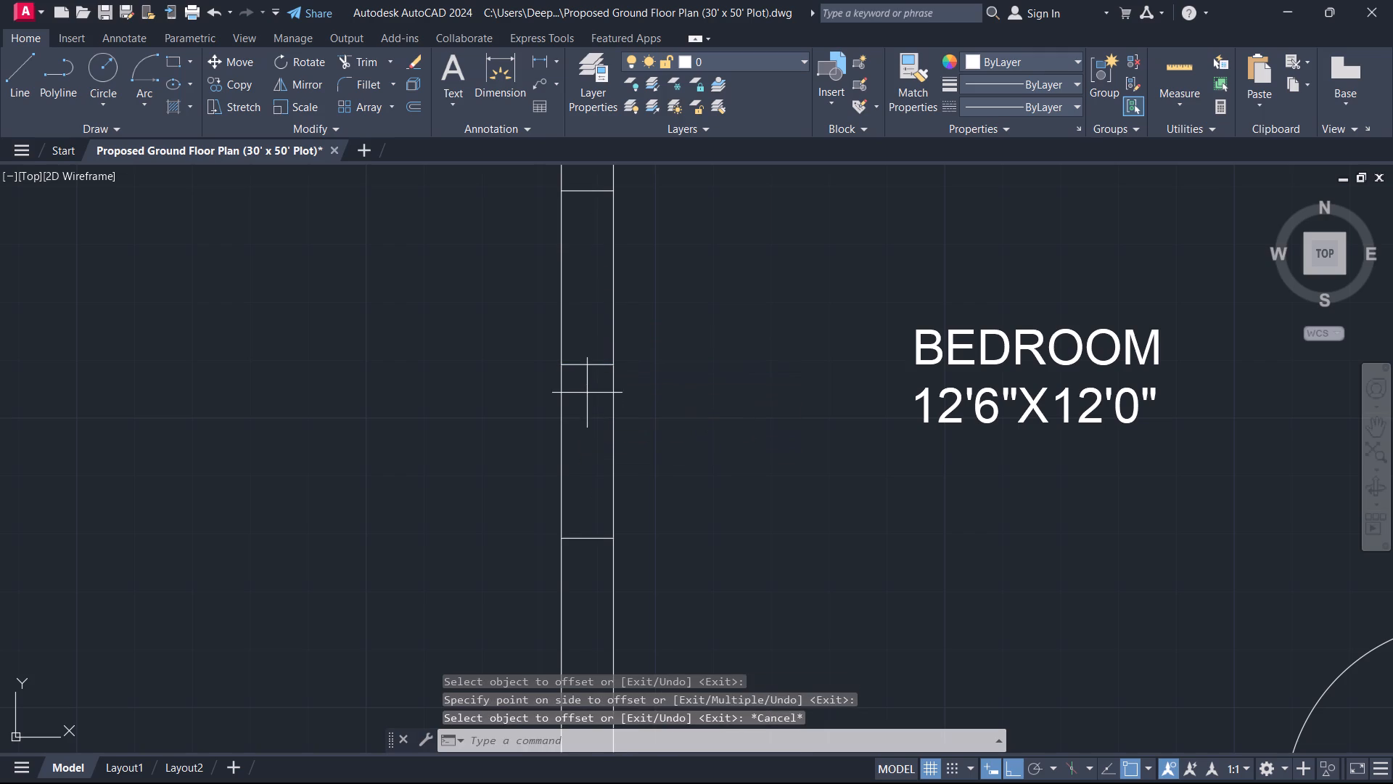
# Erase the original cross line midway between the west bedroom window's two end lines.
pyautogui.click(587, 393)
pyautogui.click(575, 354)
pyautogui.press('Delete')
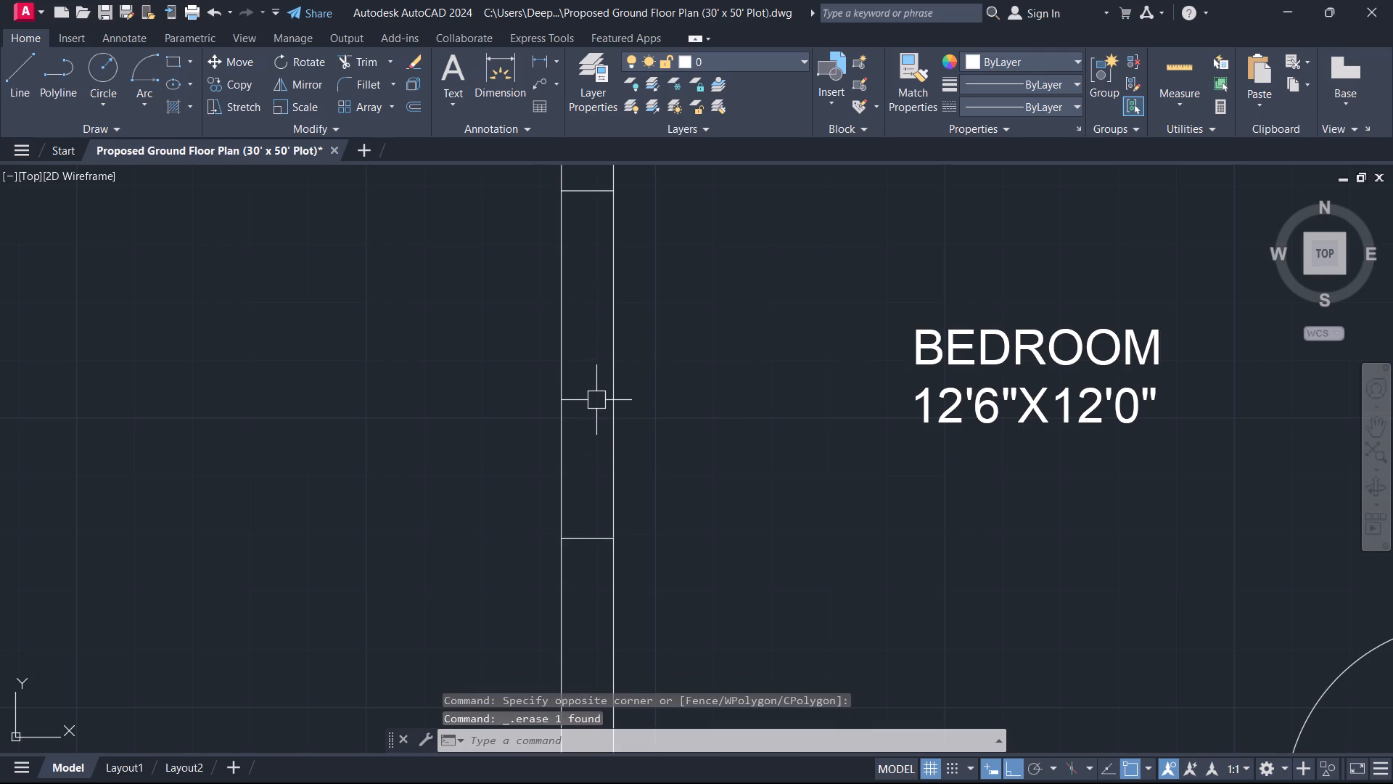
# Draw a vertical line between the midpoints of the west bedroom window's two end lines.
pyautogui.write('L')
pyautogui.press('space')
pyautogui.scroll(1, 599, 416)
pyautogui.scroll(-2, 548, 173)
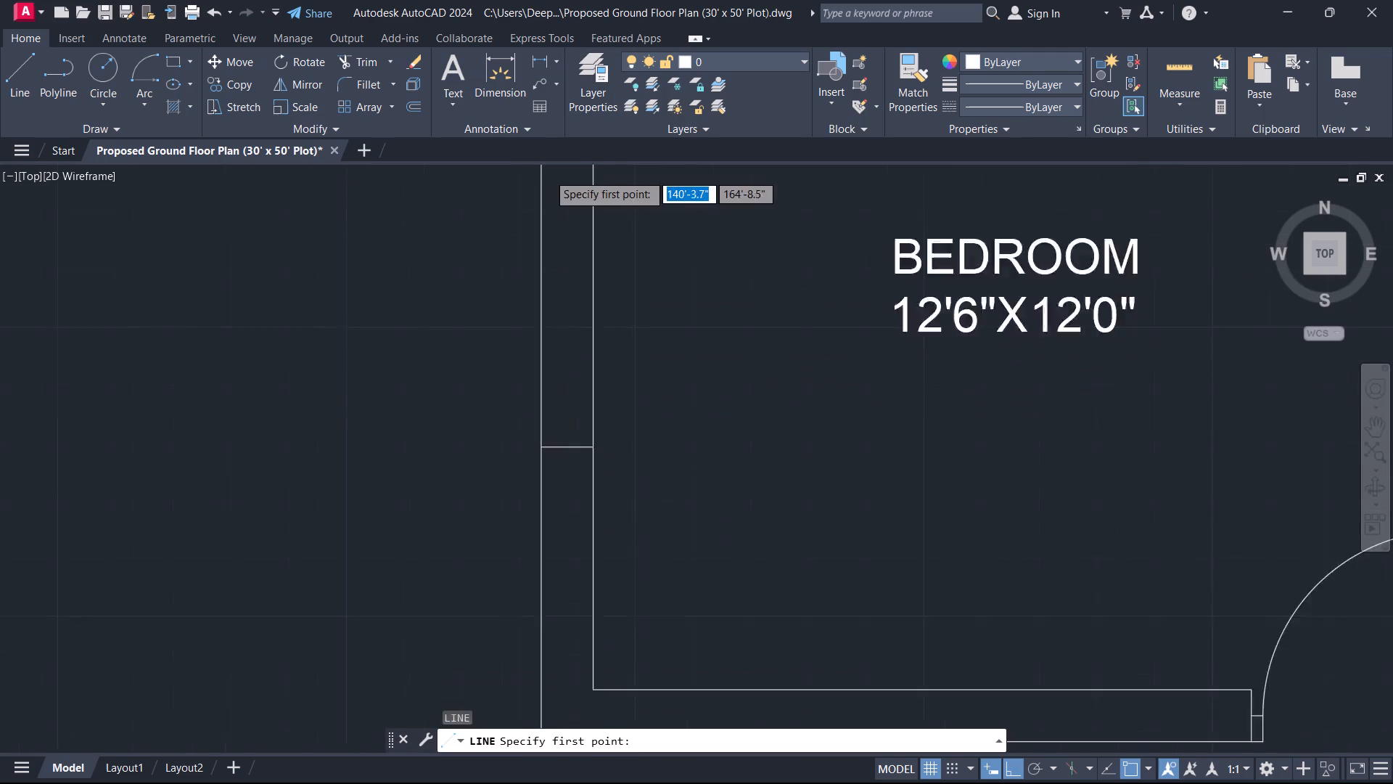
pyautogui.moveTo(551, 224); pyautogui.dragTo(543, 385, button='middle')
pyautogui.scroll(1, 527, 307)
pyautogui.click(558, 284)
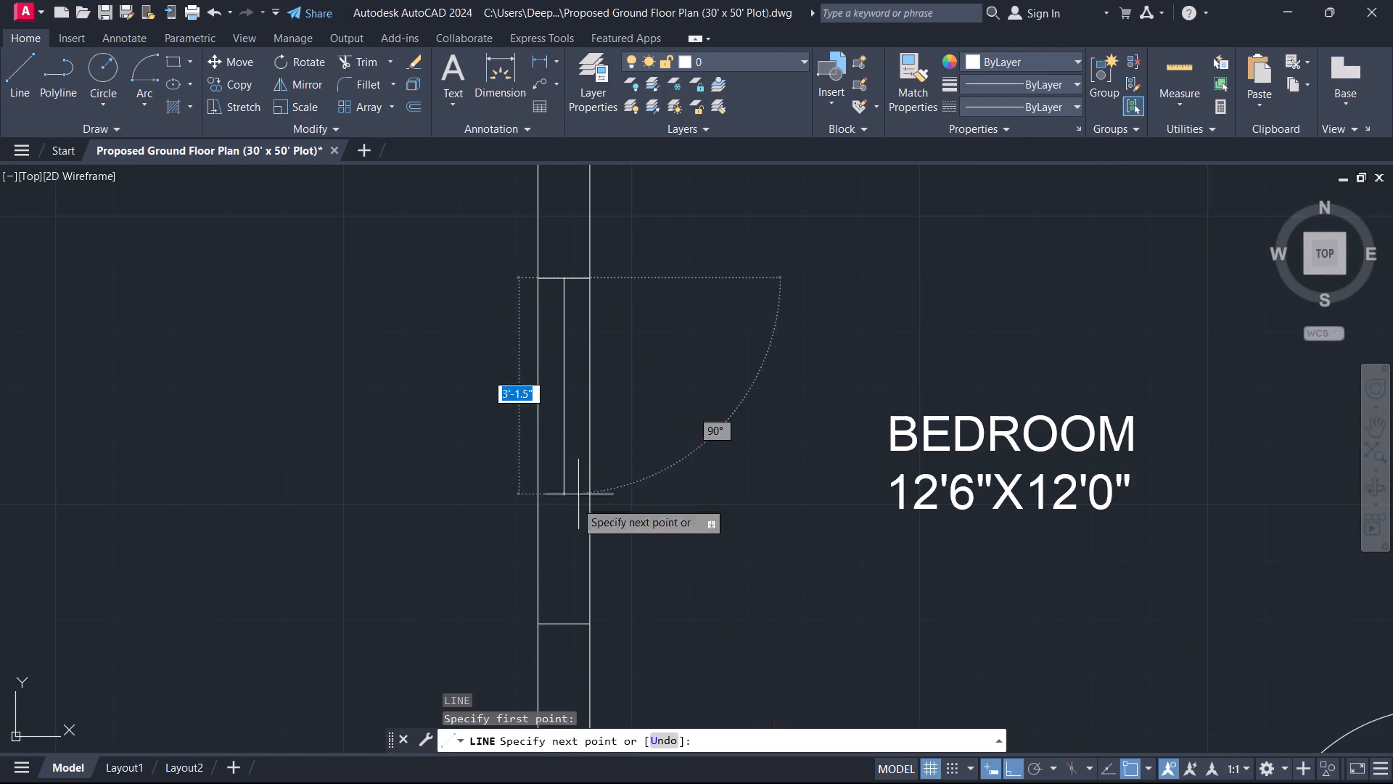
pyautogui.click(559, 626)
pyautogui.press('Escape')
# Offset the west bedroom window's vertical centre line 1" to each side for the glazing lines.
pyautogui.write('O 1')
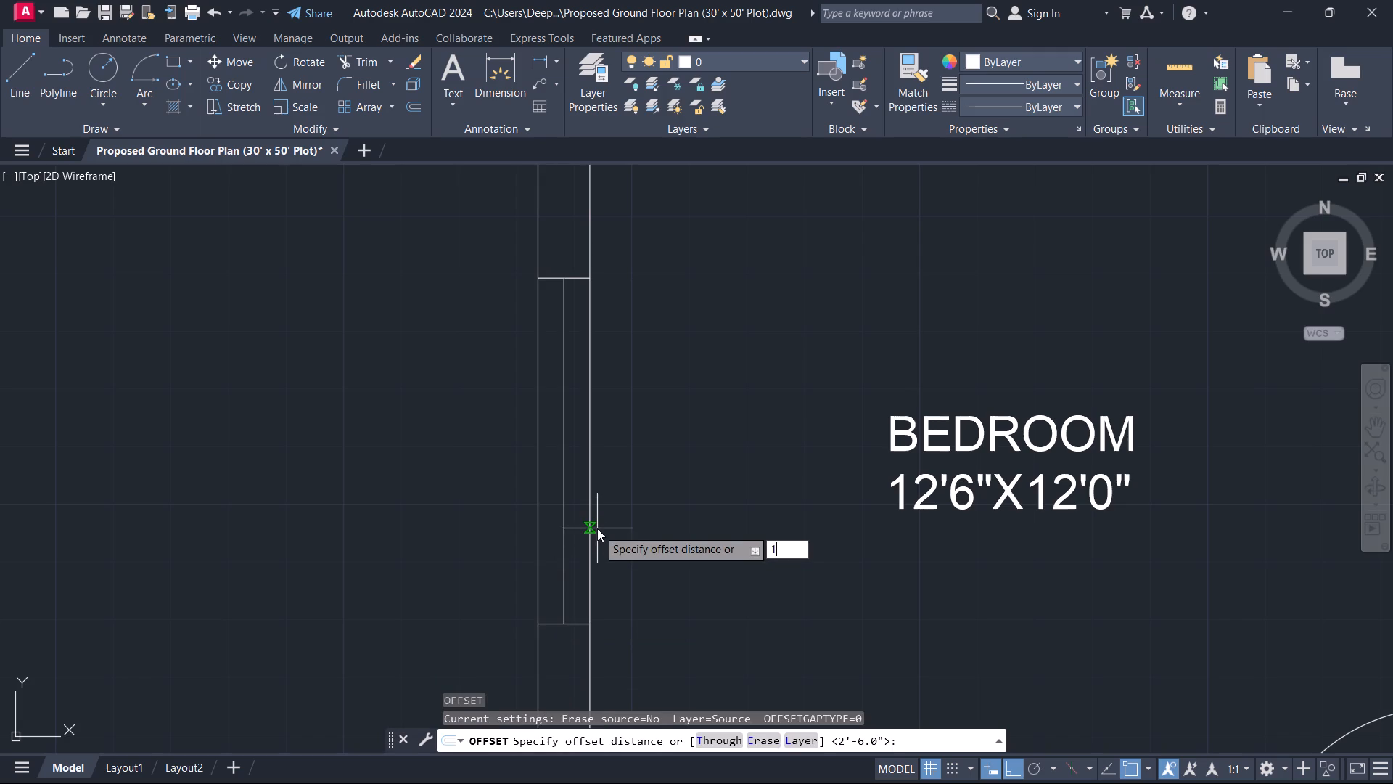
pyautogui.press('Return')
pyautogui.scroll(2, 554, 520)
pyautogui.click(574, 528)
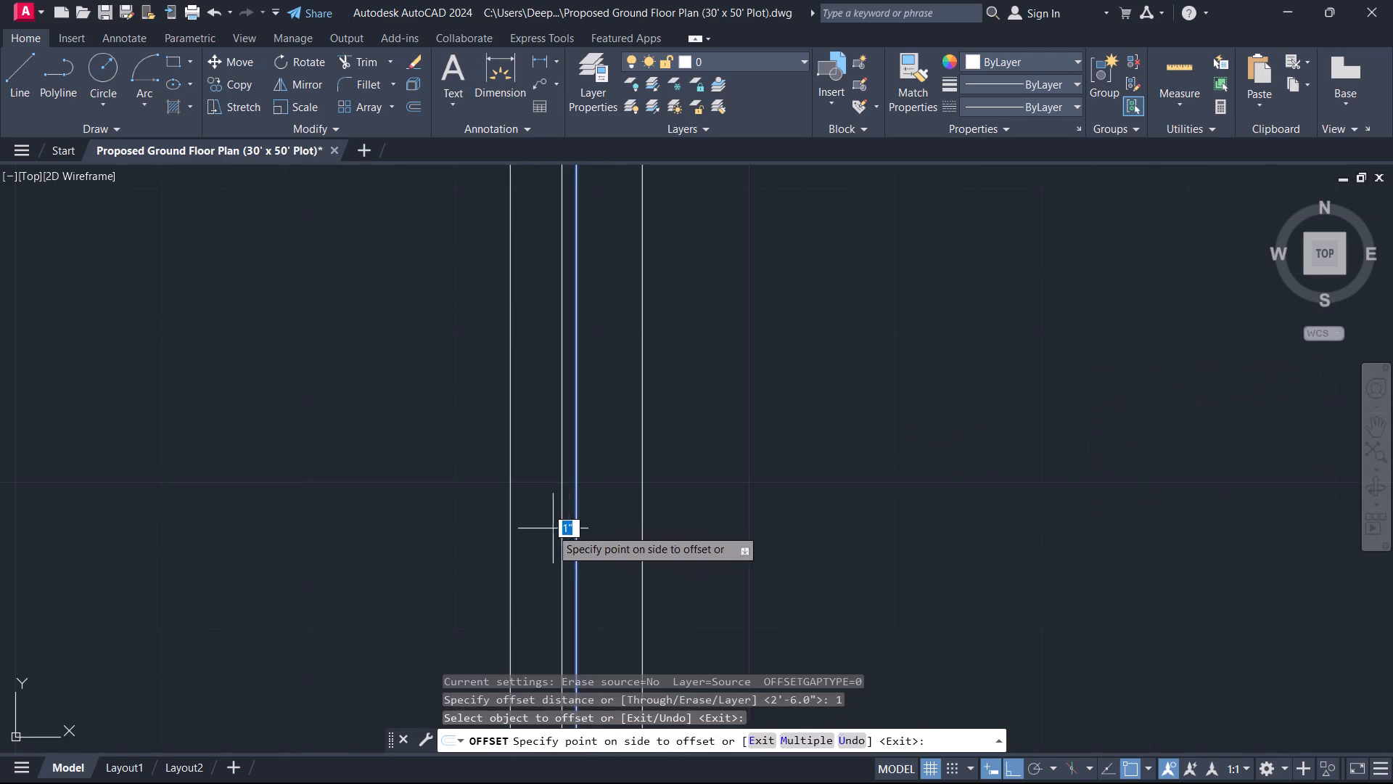
pyautogui.click(548, 528)
pyautogui.click(578, 544)
pyautogui.click(622, 547)
pyautogui.press('Escape')
# Erase the vertical centre line between the two glazing lines of the west bedroom's west window.
pyautogui.scroll(3, 591, 533)
pyautogui.moveTo(565, 528); pyautogui.dragTo(553, 527)
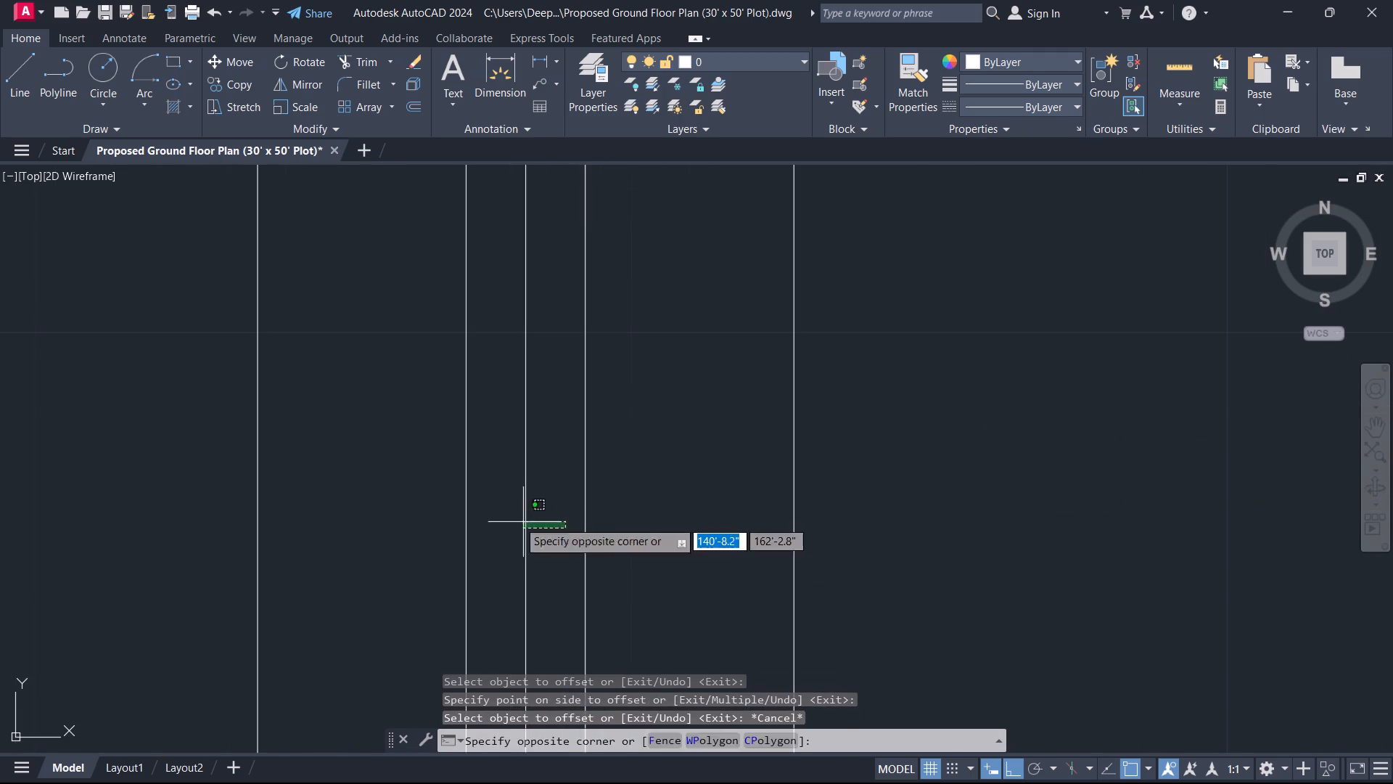
pyautogui.click(517, 520)
pyautogui.press('Delete')
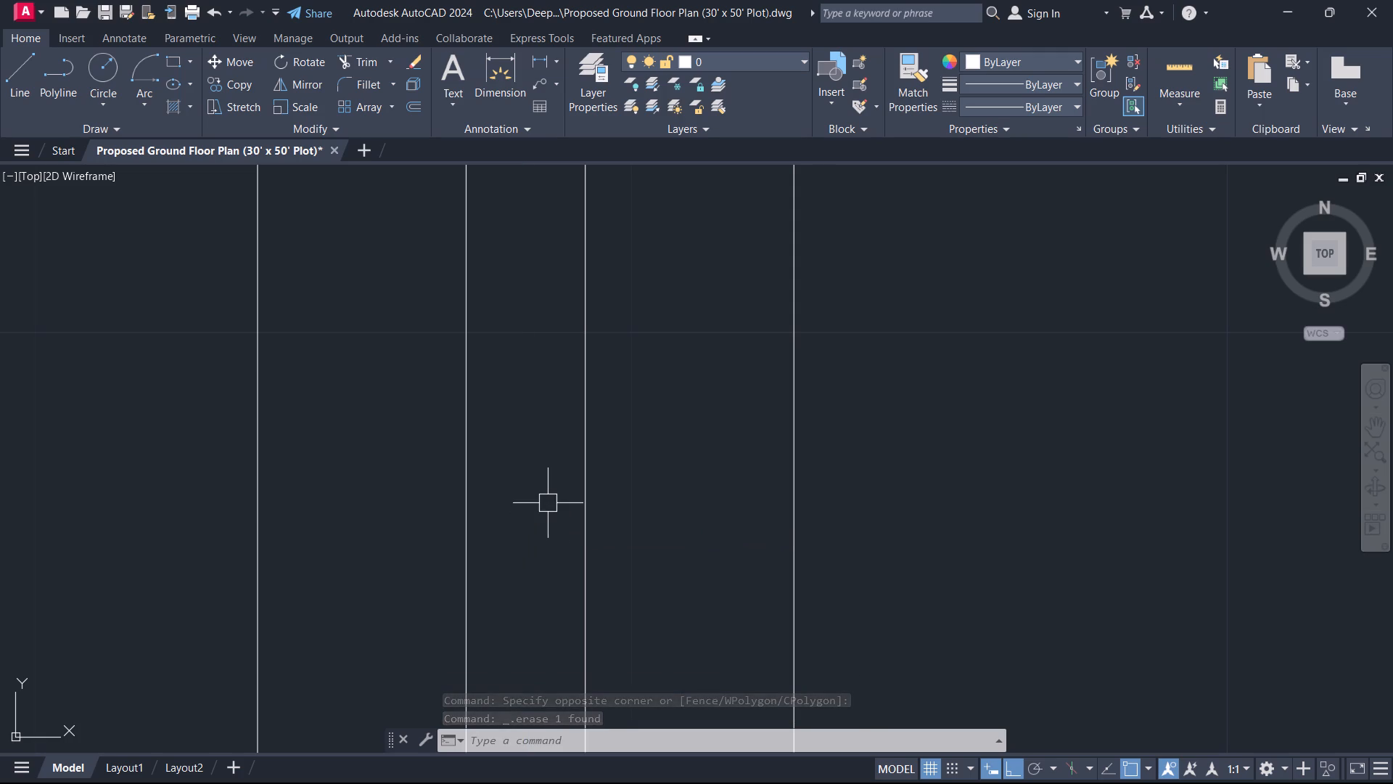
# Draw a vertical line across the short hall wall between kitchen and porch door, starting at the midpoint of its porch-side face.
pyautogui.scroll(-4, 548, 503)
pyautogui.scroll(1, 548, 503)
pyautogui.scroll(-4, 543, 560)
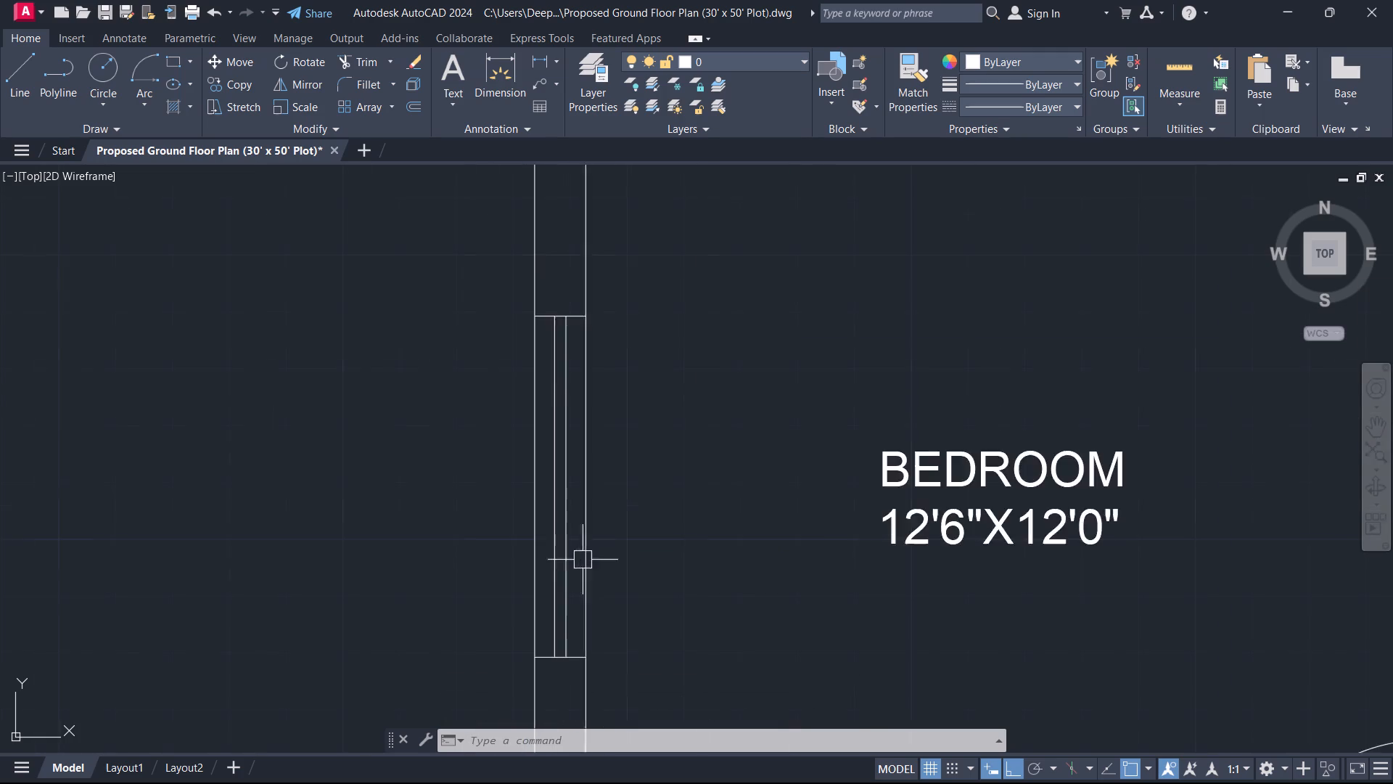
pyautogui.scroll(-2, 584, 559)
pyautogui.moveTo(593, 557); pyautogui.dragTo(628, 337, button='middle')
pyautogui.scroll(-3, 628, 337)
pyautogui.scroll(1, 736, 392)
pyautogui.moveTo(736, 392); pyautogui.dragTo(481, 357, button='middle')
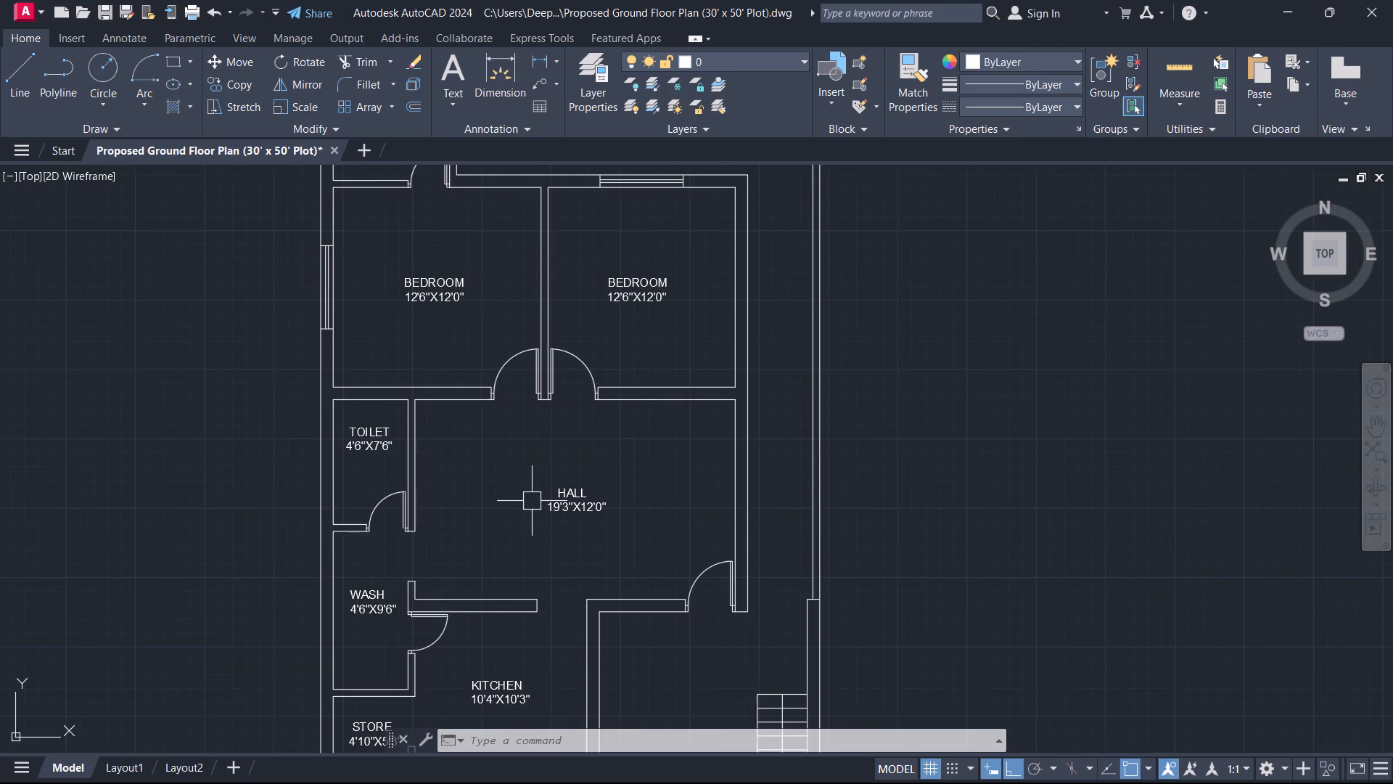
pyautogui.scroll(-1, 534, 507)
pyautogui.moveTo(534, 507); pyautogui.dragTo(541, 420, button='middle')
pyautogui.scroll(2, 609, 455)
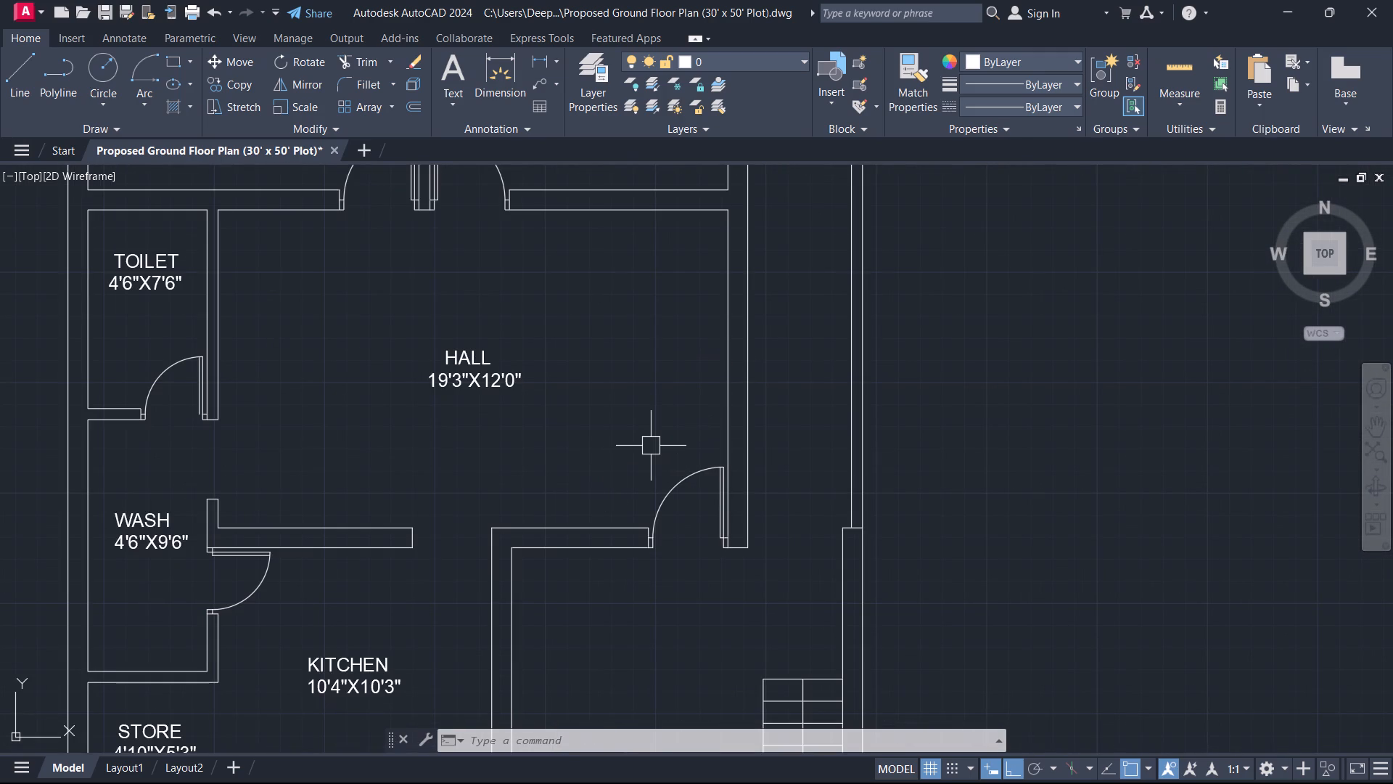
pyautogui.write('L')
pyautogui.press('space')
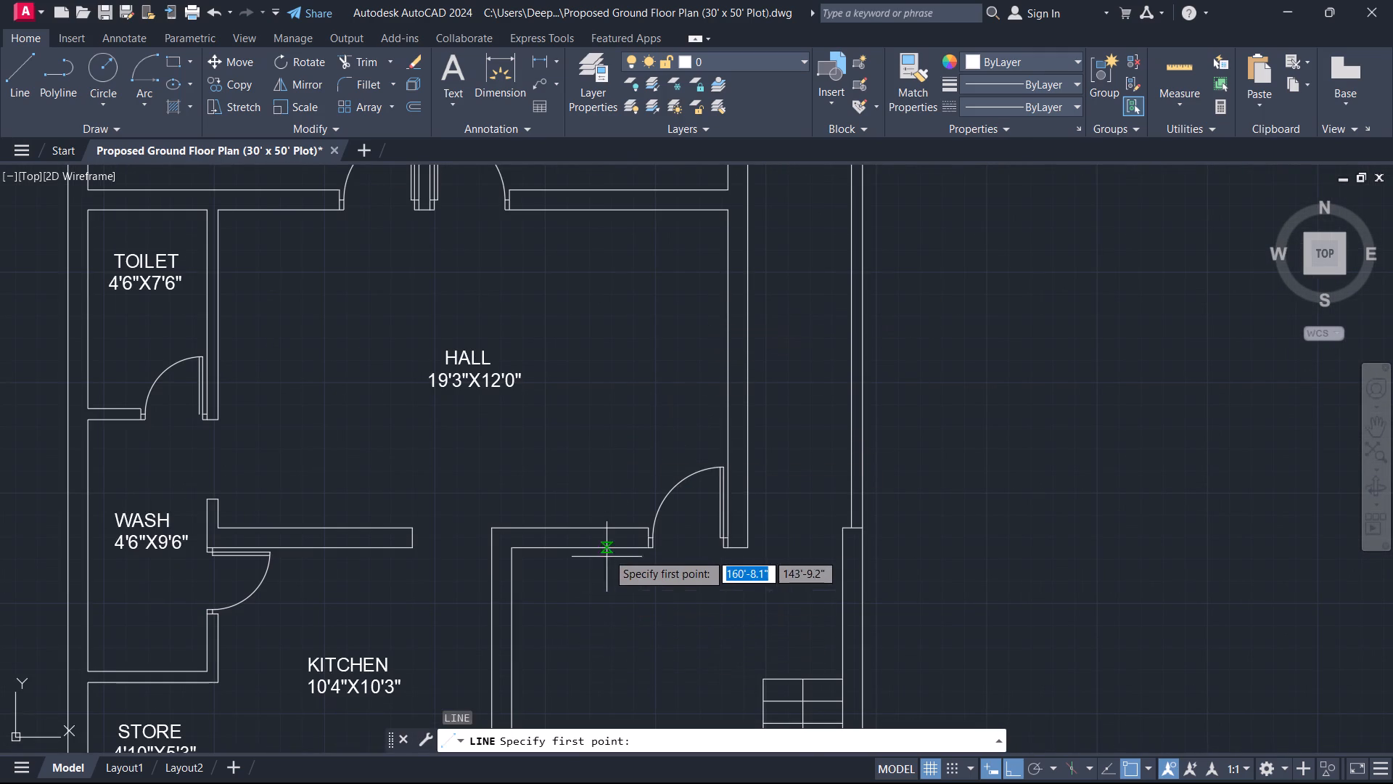
pyautogui.click(574, 545)
pyautogui.scroll(3, 575, 545)
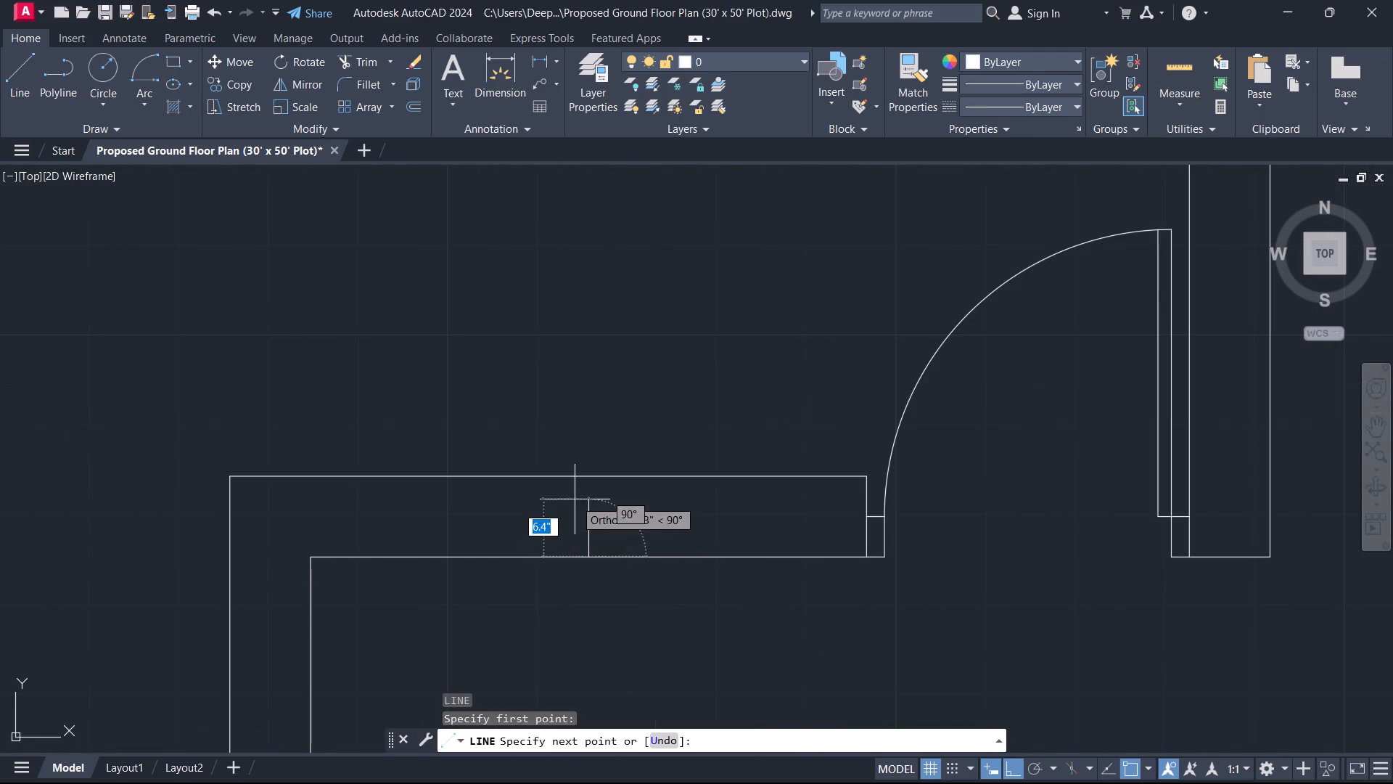
pyautogui.click(592, 475)
pyautogui.press('Escape')
# Offset the cross line in the short hall wall beside the porch door 1'6" to each side for the window's end lines.
pyautogui.write("1'6")
pyautogui.press('Return')
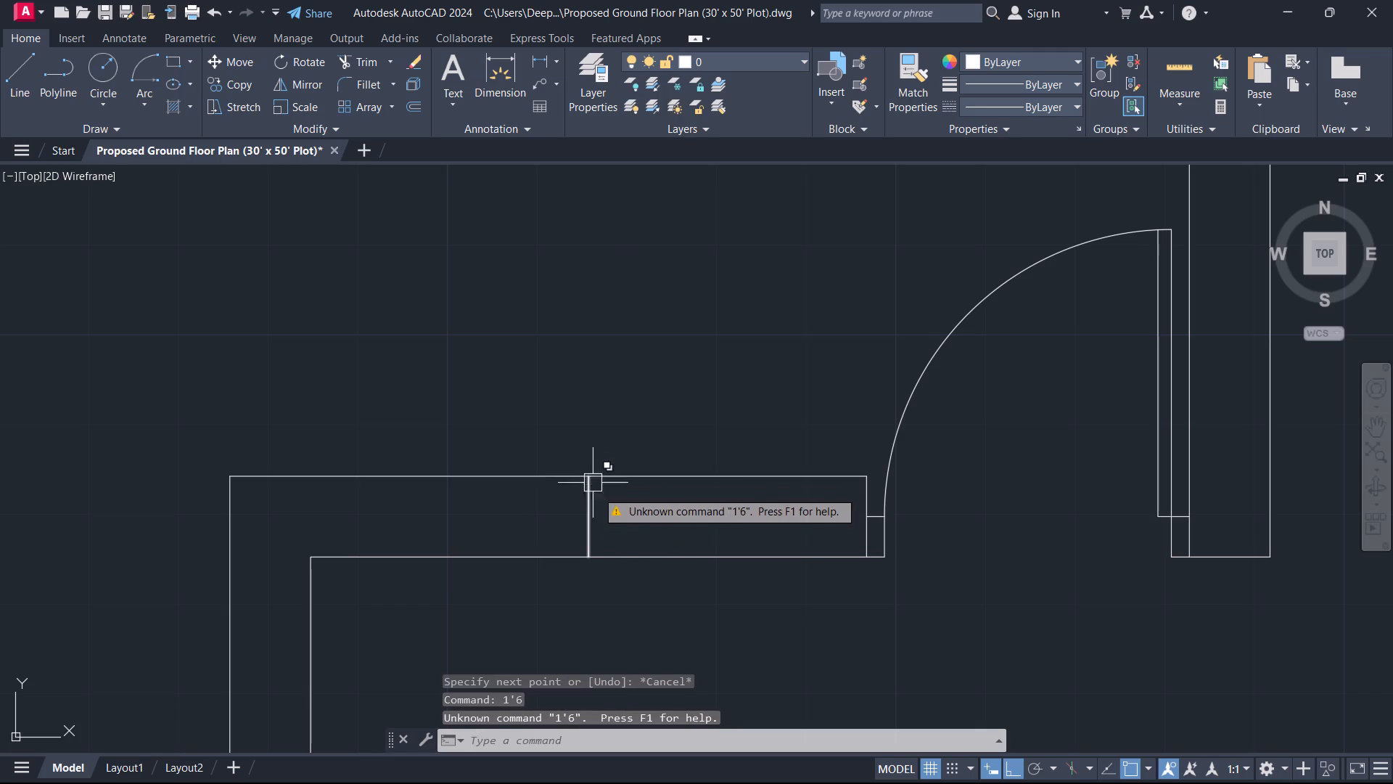
pyautogui.press('Escape')
pyautogui.write('O')
pyautogui.press('space')
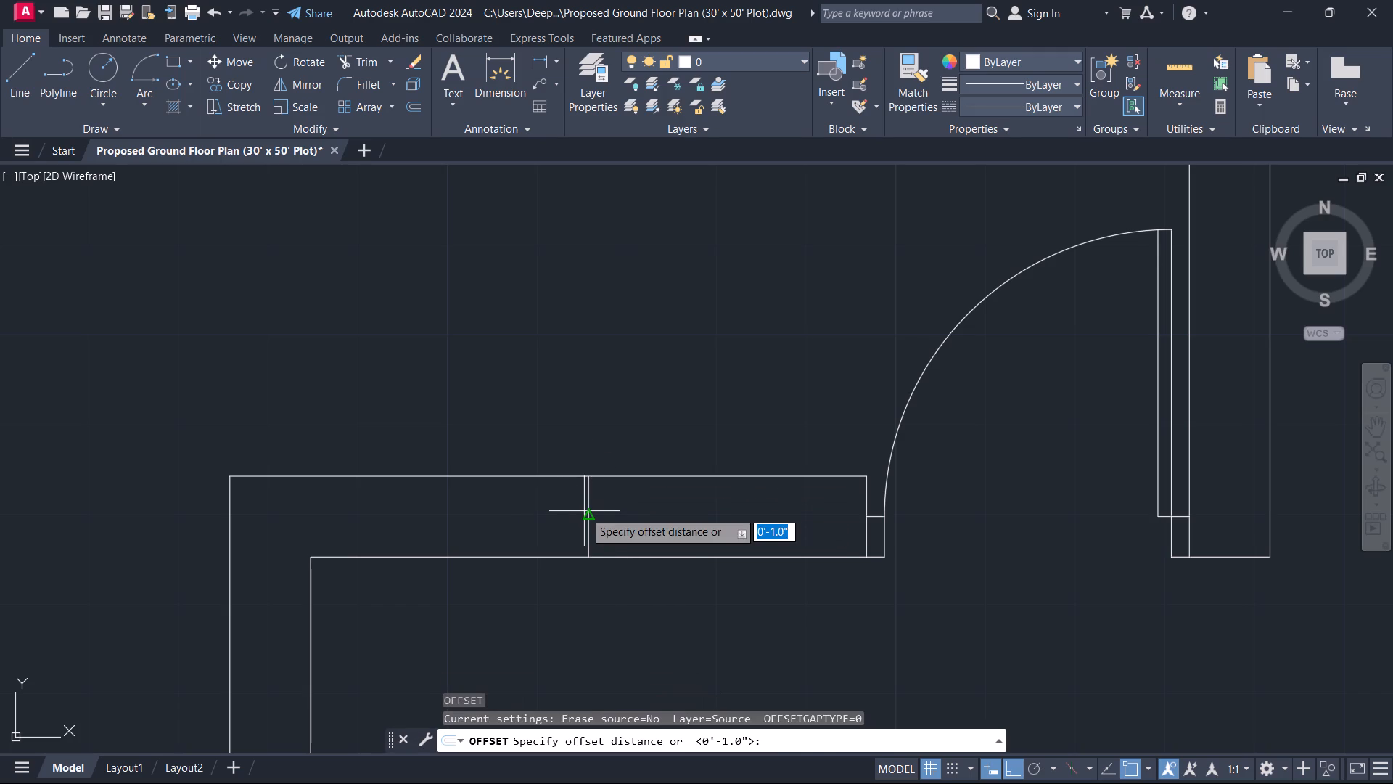
pyautogui.write("1'6")
pyautogui.press('Return')
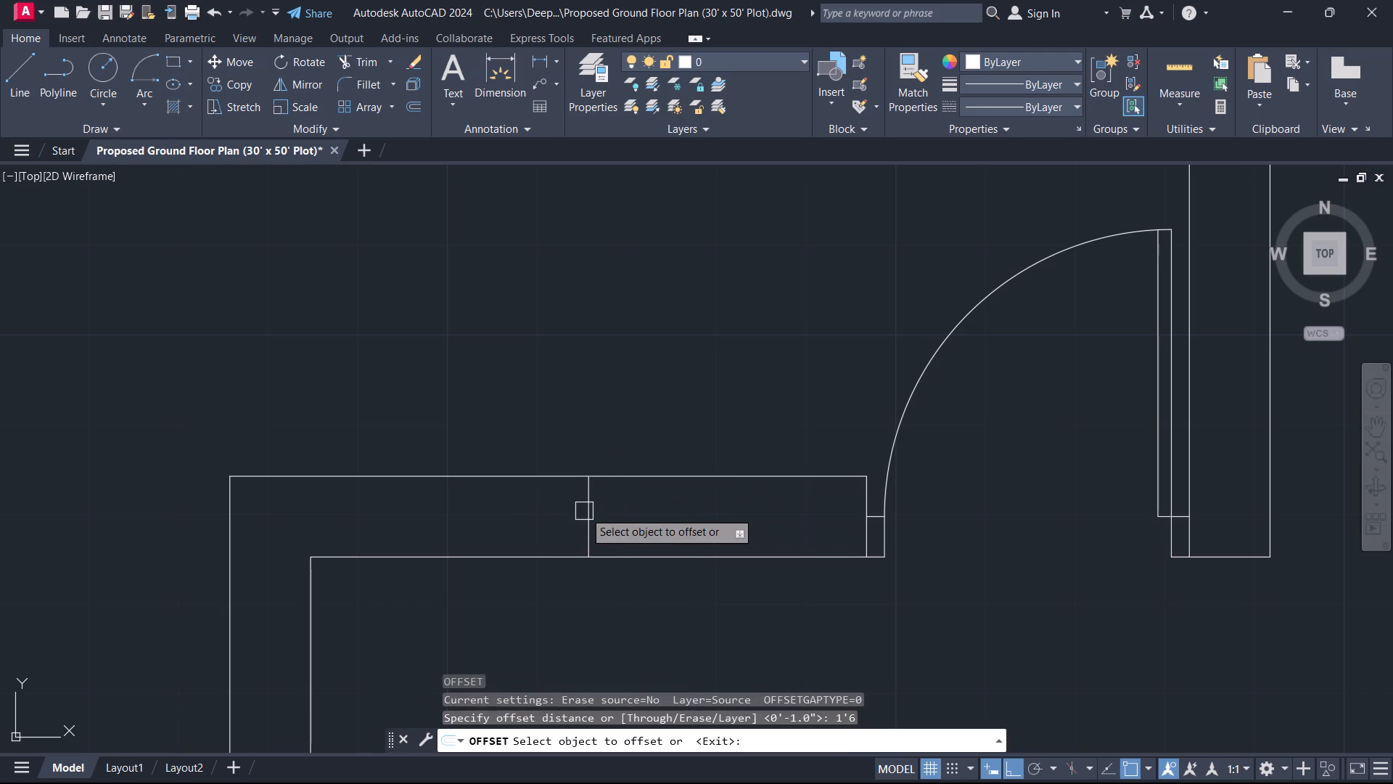
pyautogui.click(584, 511)
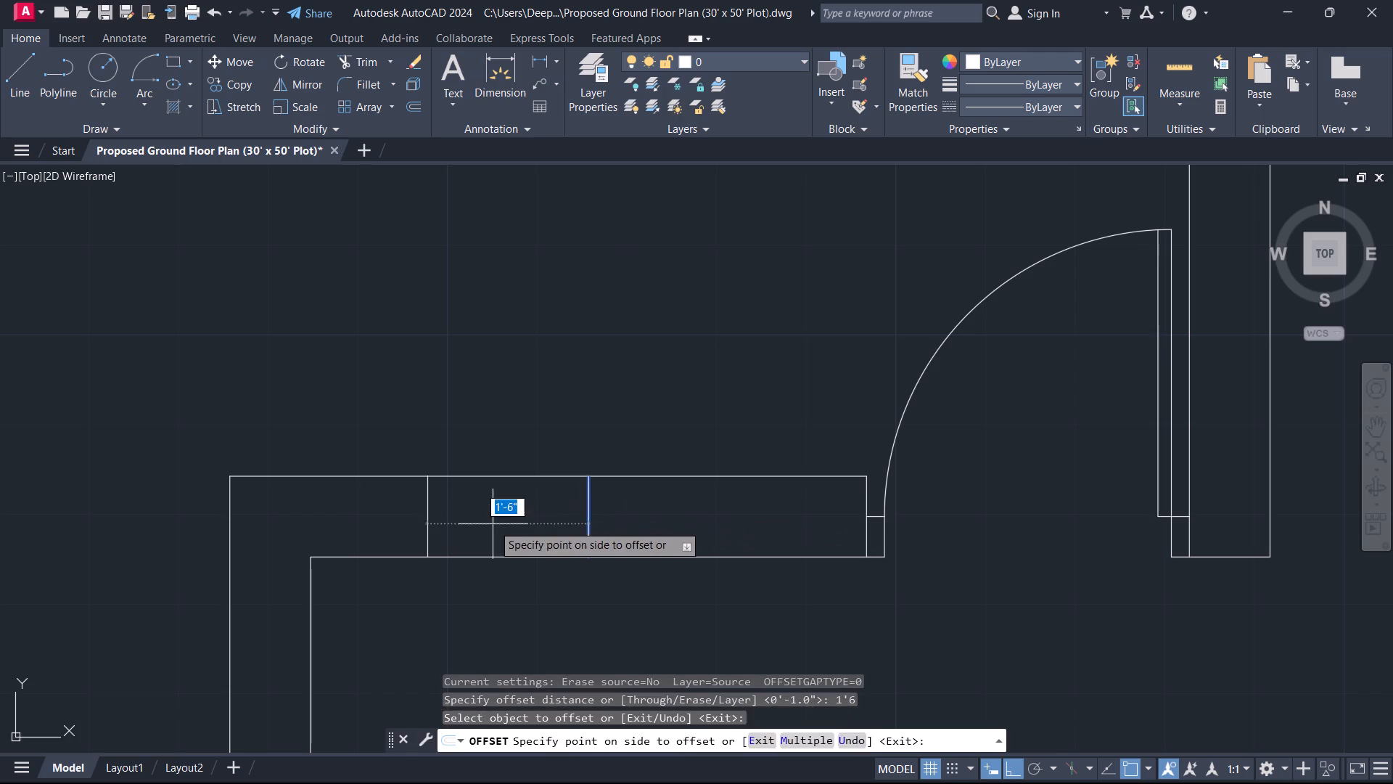
pyautogui.click(490, 524)
pyautogui.click(601, 531)
pyautogui.click(591, 524)
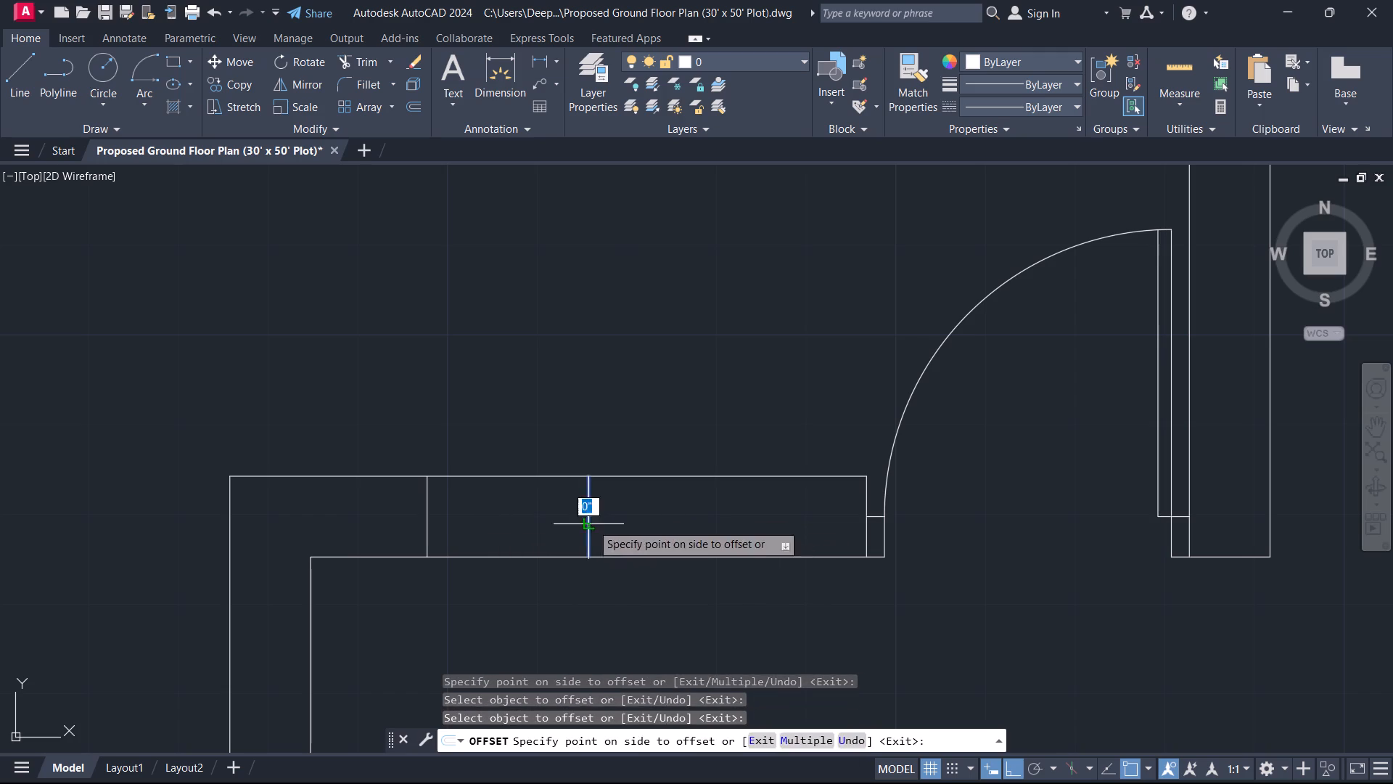
pyautogui.click(652, 534)
pyautogui.press('Escape')
# Erase the original cross line midway between the two end lines of the hall window beside the porch door.
pyautogui.moveTo(625, 525); pyautogui.dragTo(608, 518)
pyautogui.click(541, 512)
pyautogui.press('Delete')
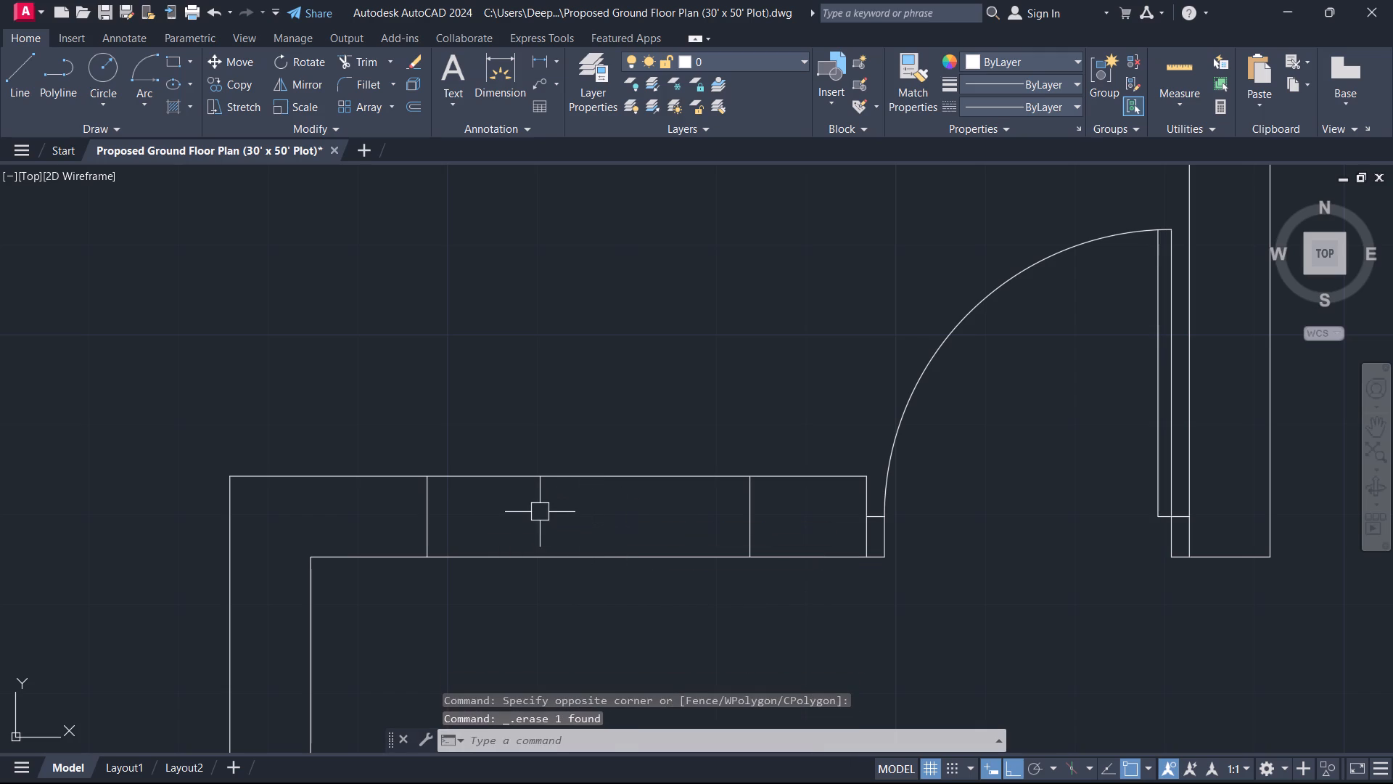
# Draw a horizontal line between the midpoints of the two end lines of the hall window beside the porch door.
pyautogui.write('L')
pyautogui.press('space')
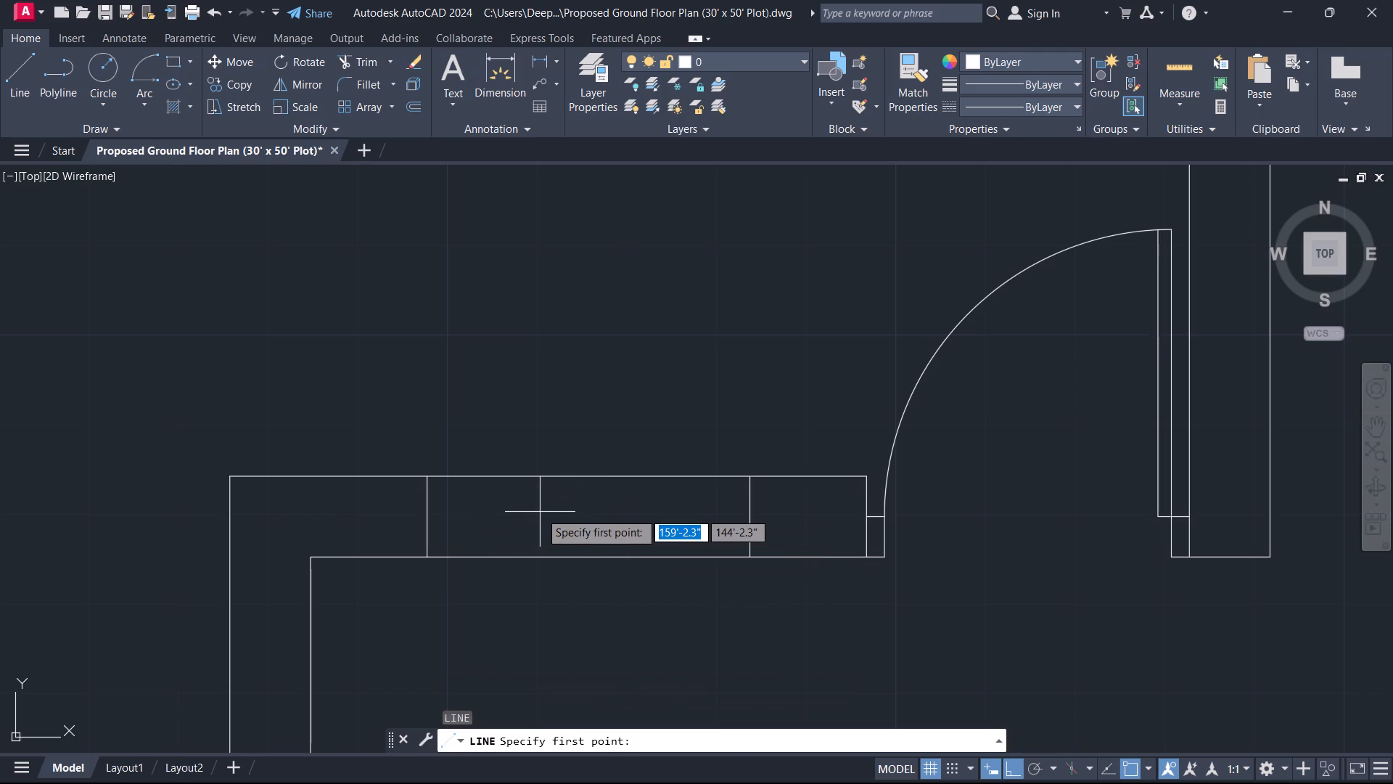
pyautogui.click(746, 516)
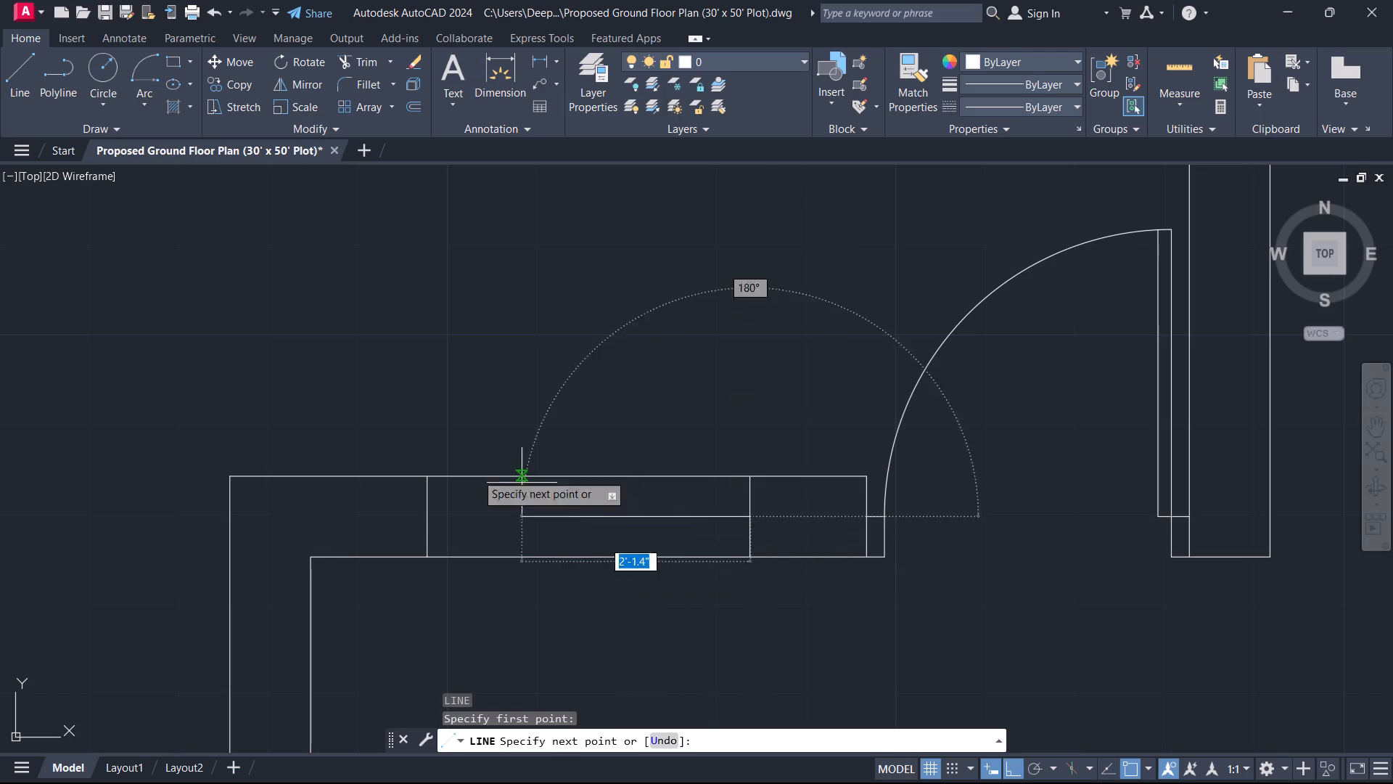
pyautogui.click(432, 518)
pyautogui.press('Escape')
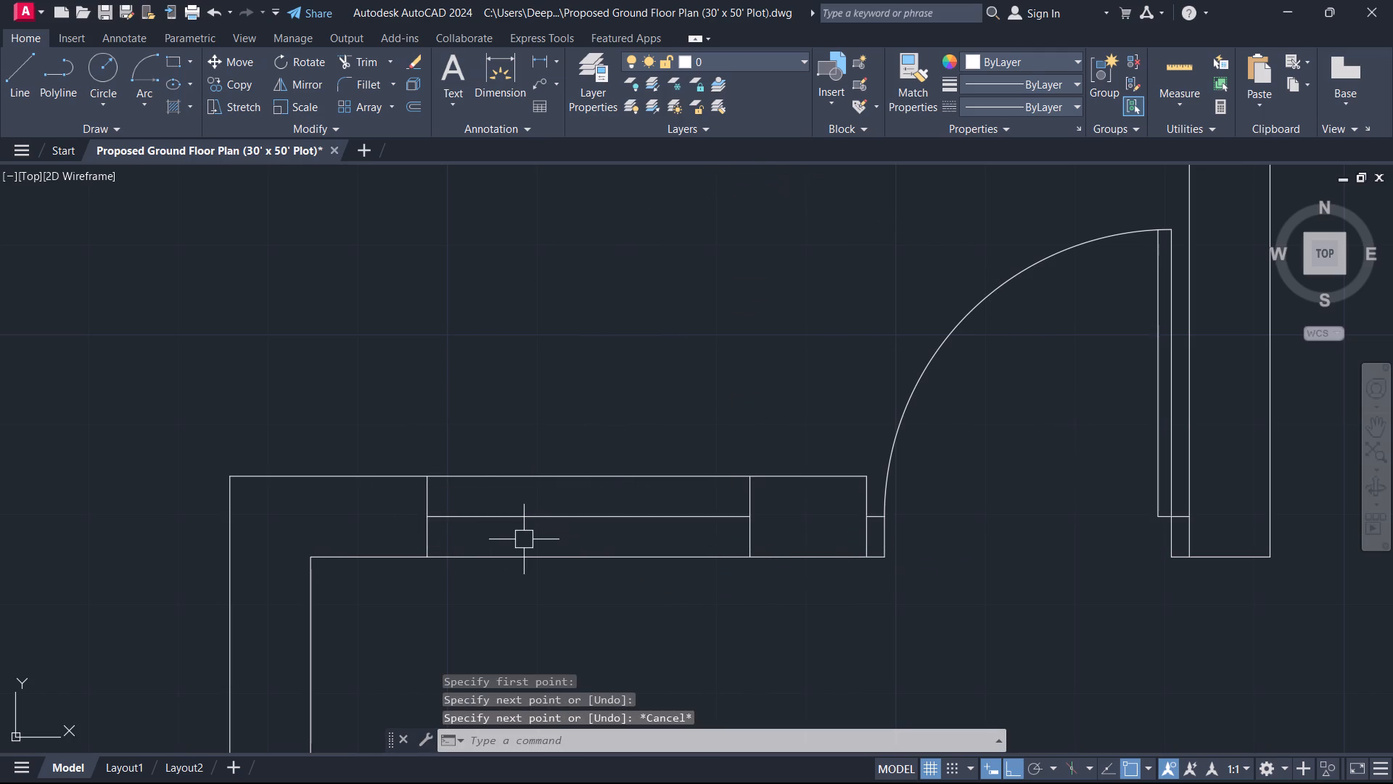
# Offset the horizontal centre line of that hall window 1" upward and 1" downward for the glazing lines.
pyautogui.write('O')
pyautogui.press('space')
pyautogui.press('1')
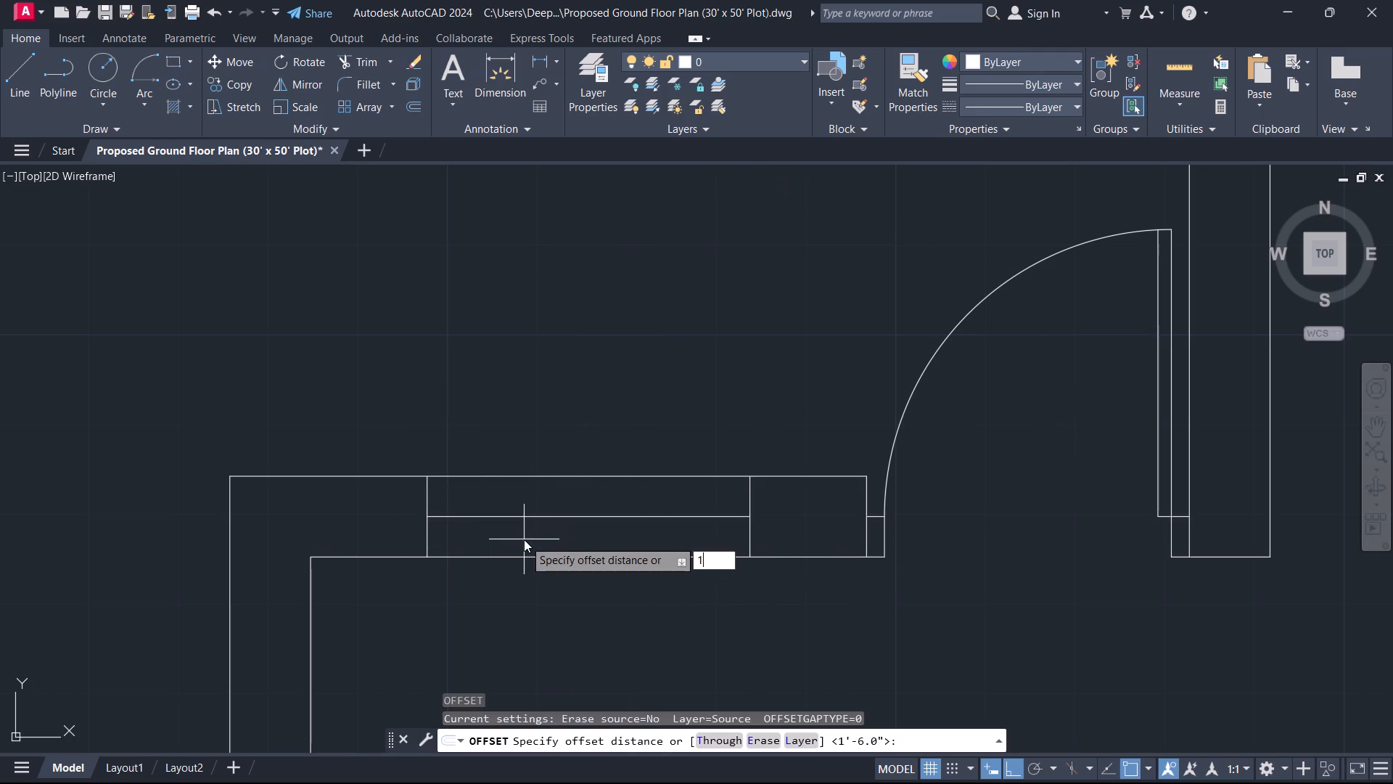
pyautogui.press('Return')
pyautogui.scroll(2, 670, 515)
pyautogui.click(666, 520)
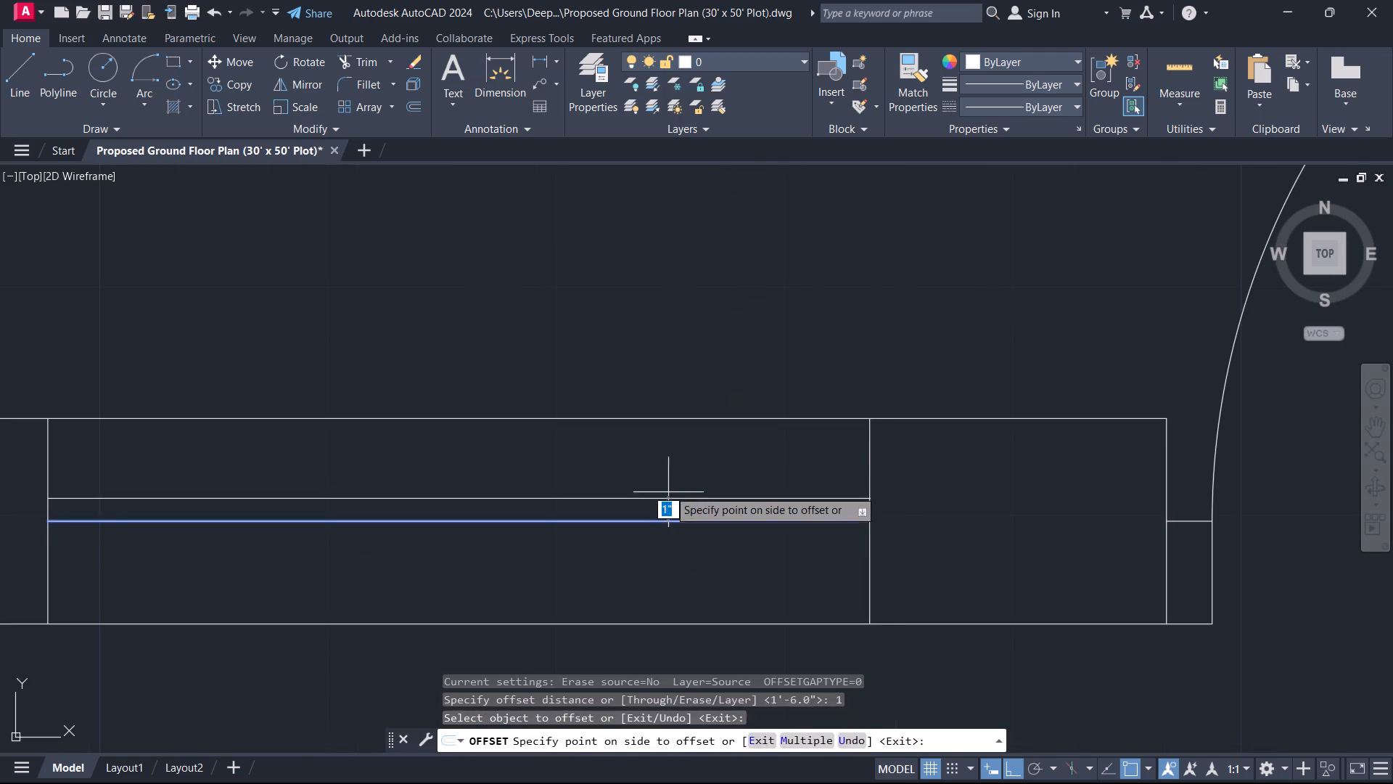
pyautogui.click(668, 489)
pyautogui.click(676, 520)
pyautogui.click(666, 558)
pyautogui.press('Escape')
# Erase the horizontal centre line between the two glazing lines of the hall window beside the porch door.
pyautogui.scroll(2, 664, 541)
pyautogui.click(665, 526)
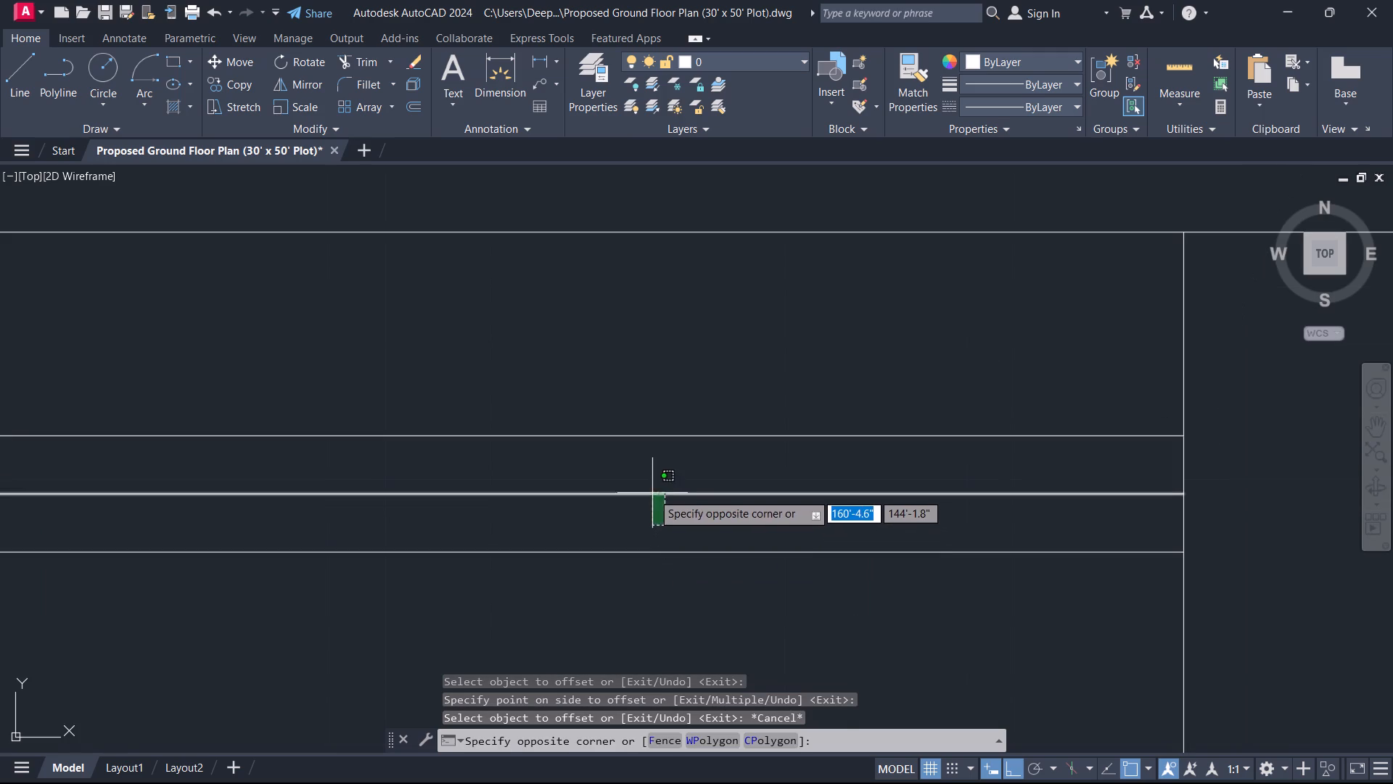
pyautogui.click(649, 488)
pyautogui.press('Delete')
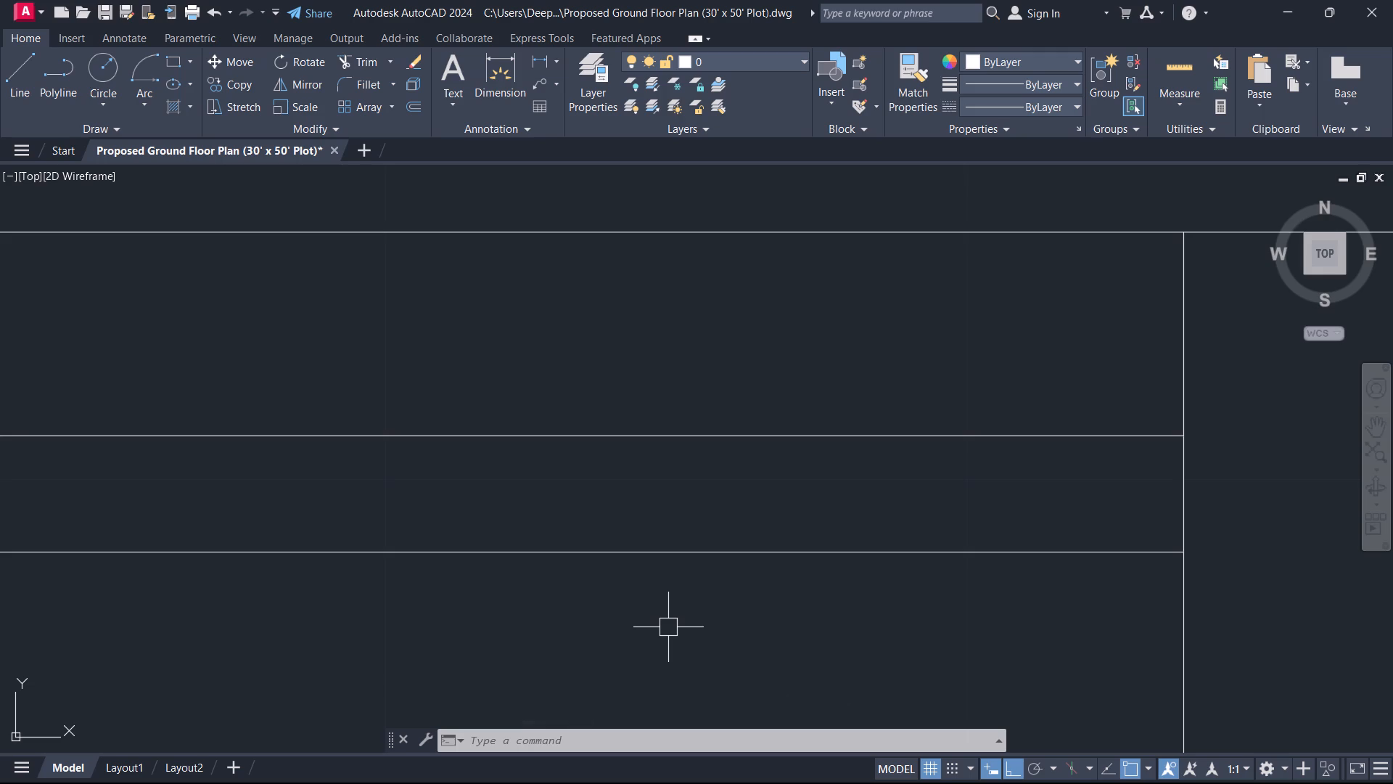
# Examine the new hall window and the kitchen, store, wash and porch walls to decide where another window is needed.
pyautogui.scroll(-4, 693, 651)
pyautogui.moveTo(472, 609); pyautogui.dragTo(596, 389, button='middle')
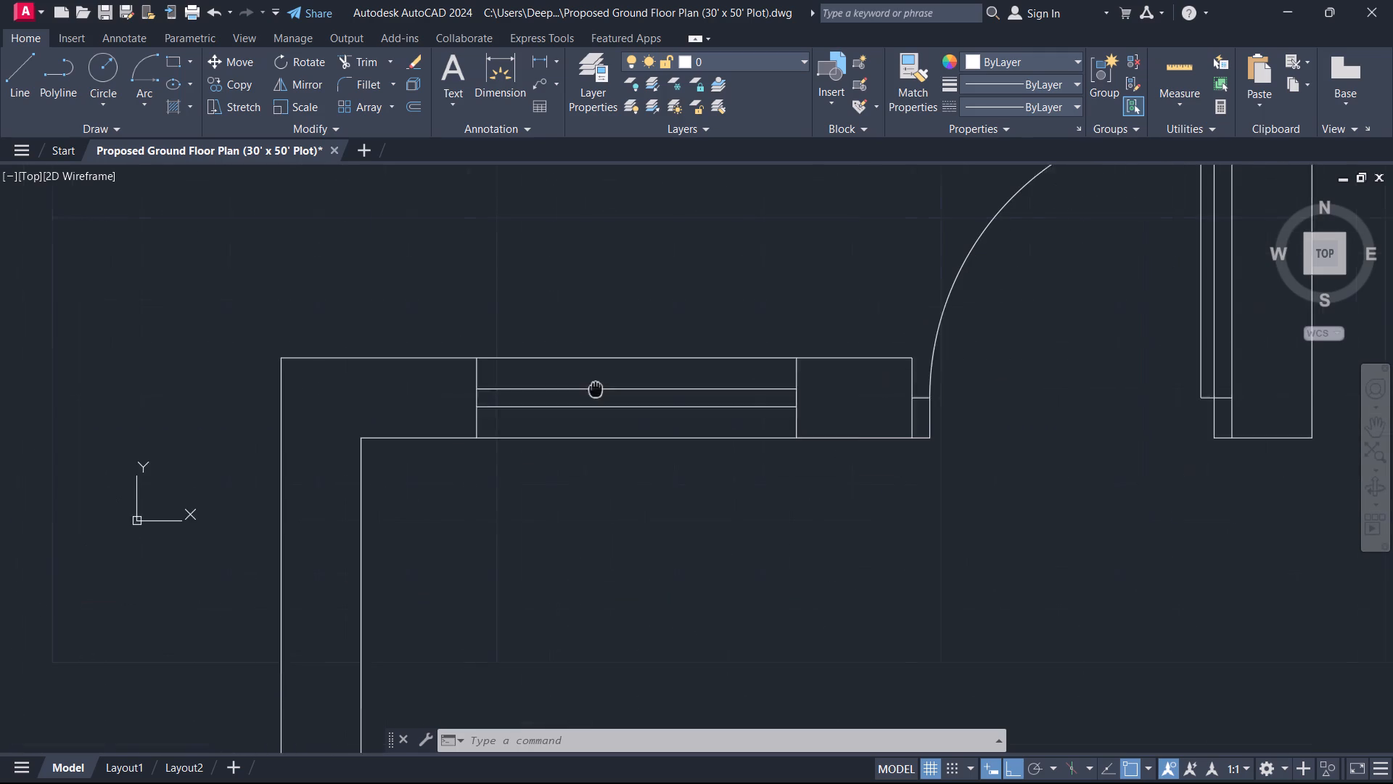
pyautogui.moveTo(596, 389); pyautogui.dragTo(599, 384, button='middle')
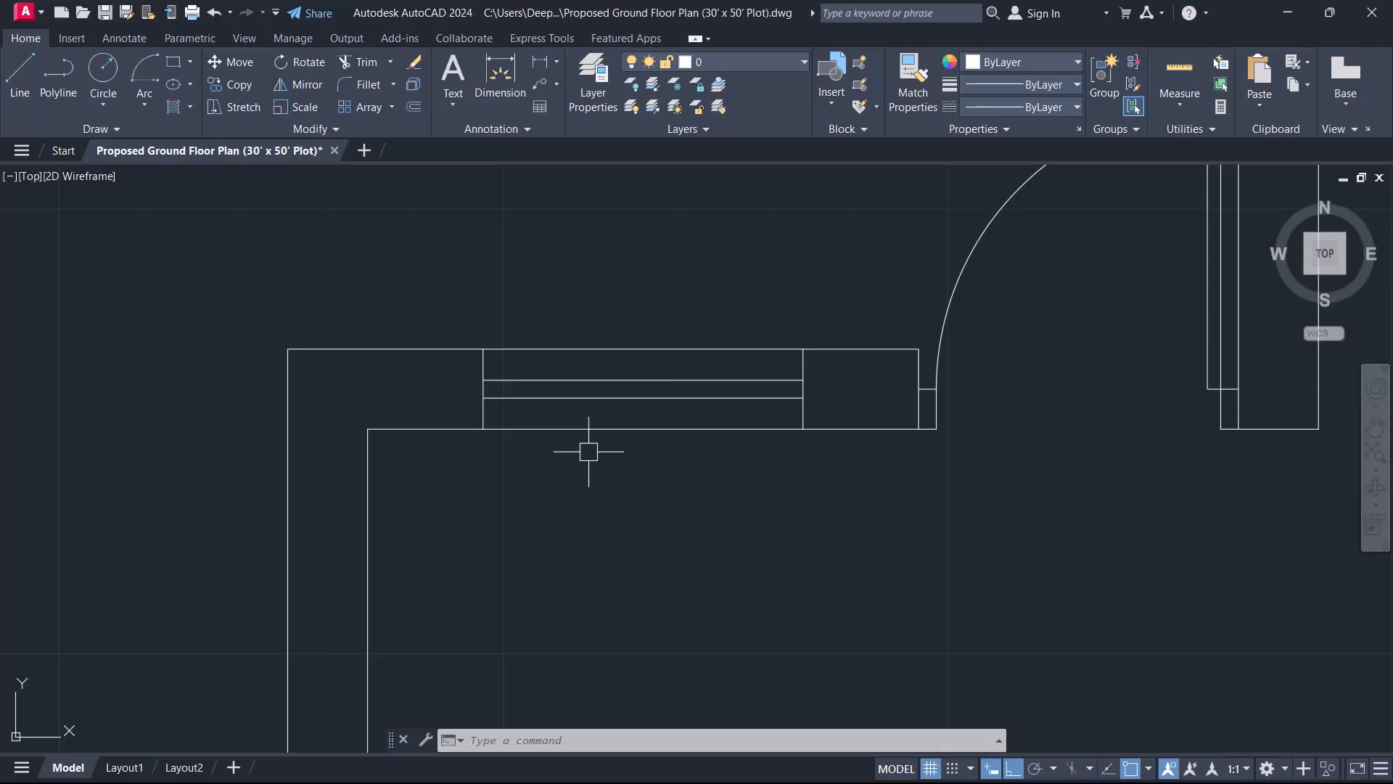
pyautogui.scroll(-3, 630, 512)
pyautogui.moveTo(630, 533); pyautogui.dragTo(771, 338, button='middle')
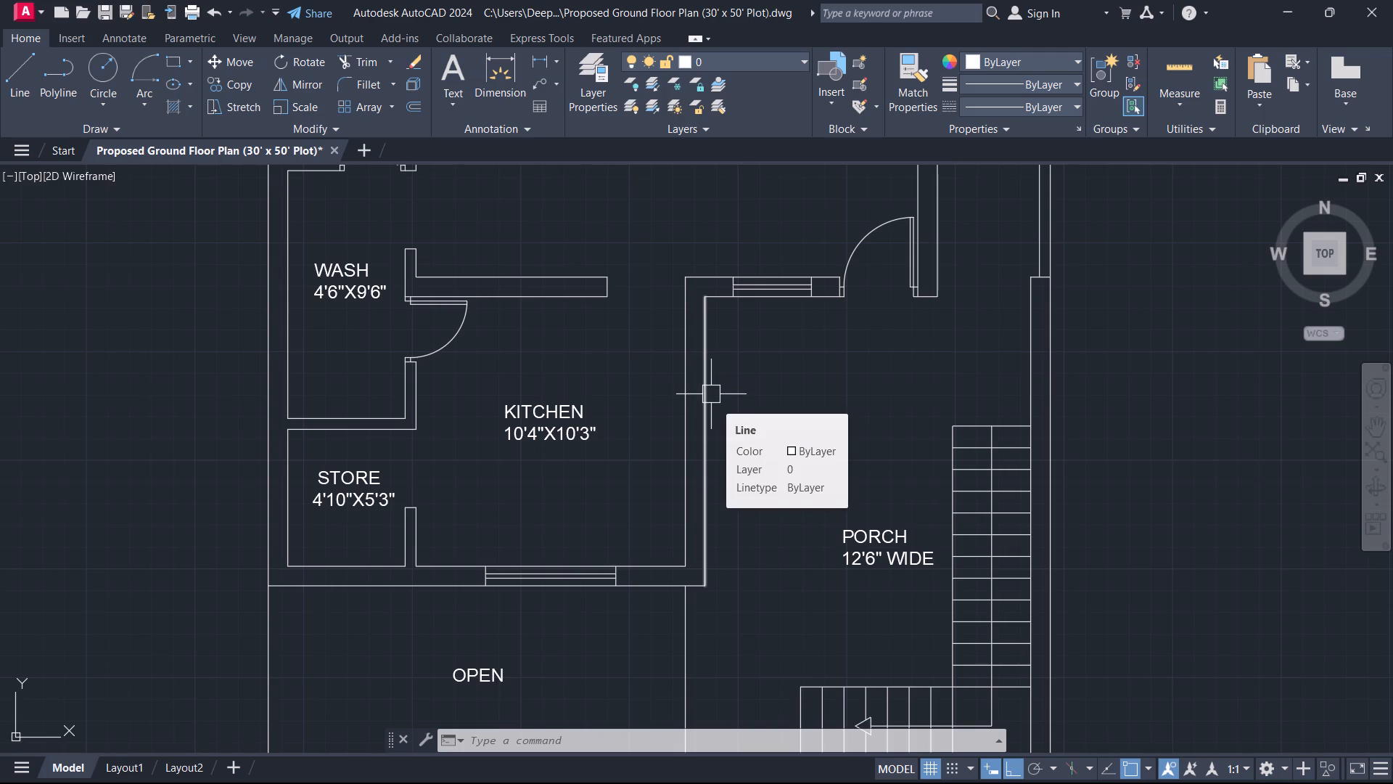
pyautogui.moveTo(706, 415); pyautogui.dragTo(768, 278, button='middle')
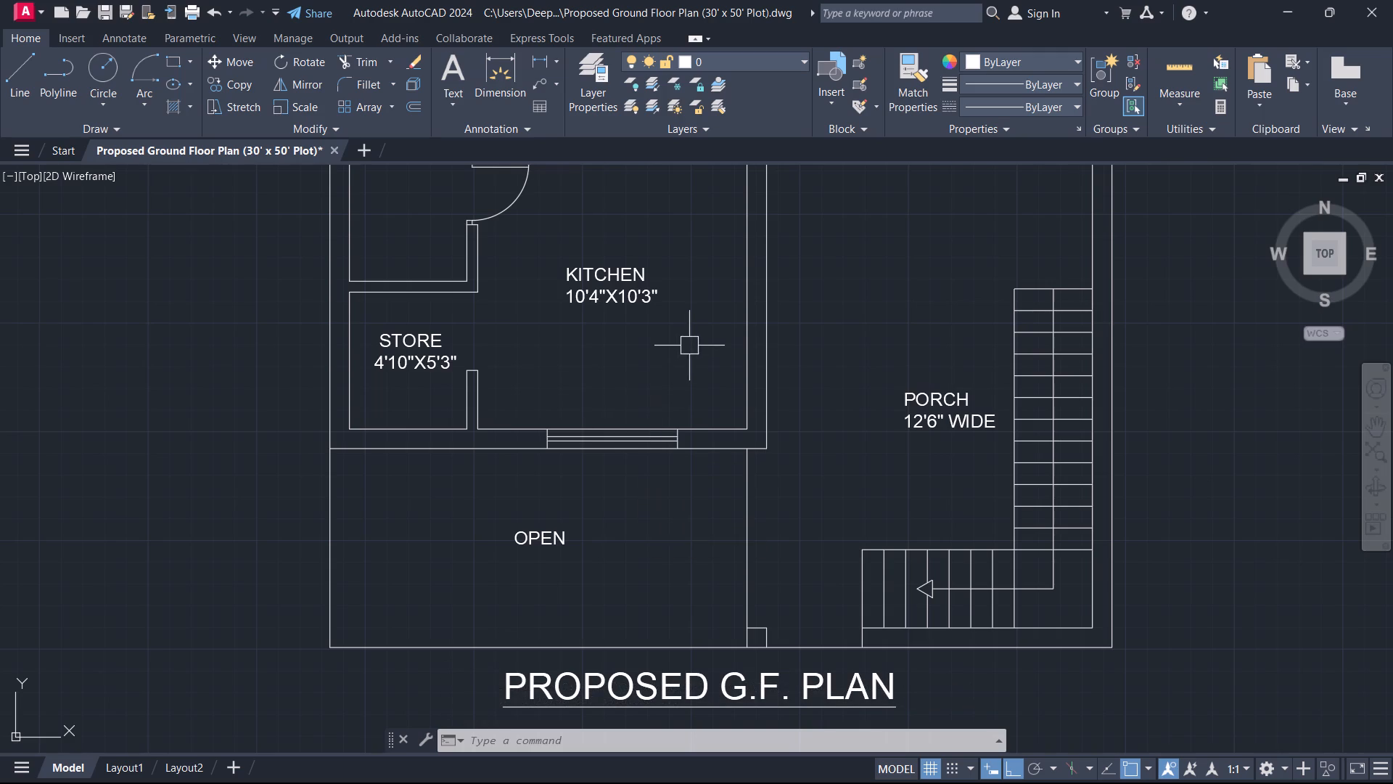
pyautogui.moveTo(688, 343); pyautogui.dragTo(677, 404, button='middle')
pyautogui.scroll(-2, 679, 372)
pyautogui.scroll(3, 638, 381)
pyautogui.moveTo(638, 370); pyautogui.dragTo(649, 462, button='middle')
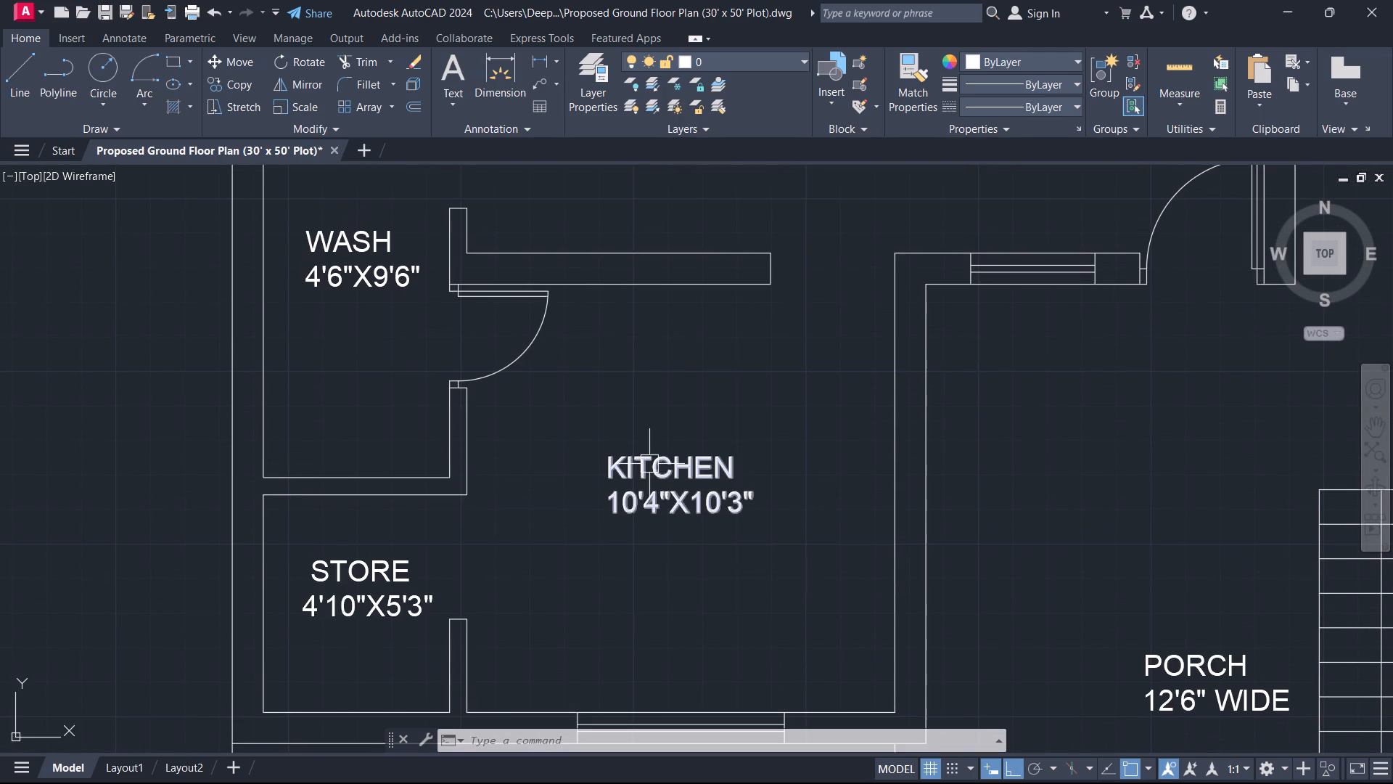
# Draw a horizontal line across the hall's east wall at the midpoint of its inner face.
pyautogui.scroll(-1, 1059, 369)
pyautogui.moveTo(1059, 369); pyautogui.dragTo(569, 494, button='middle')
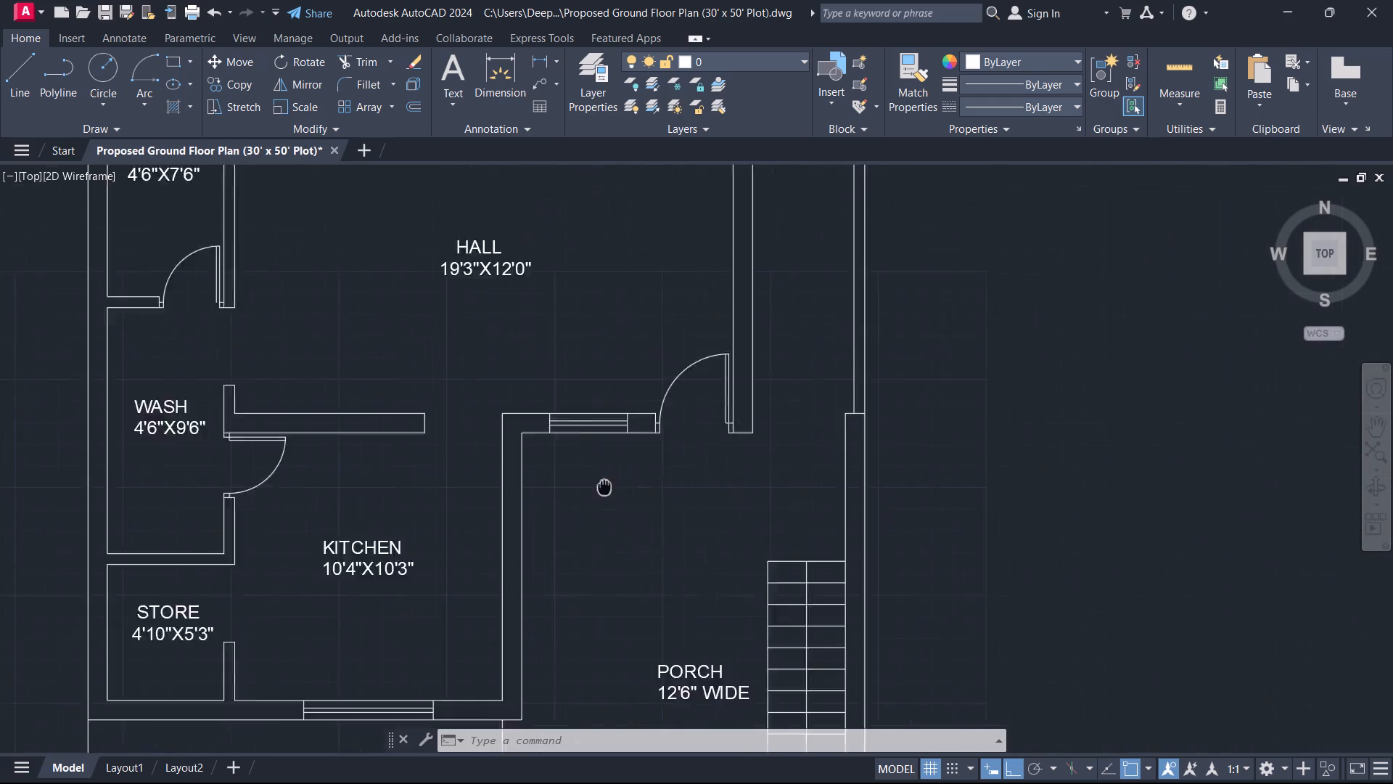
pyautogui.moveTo(569, 494); pyautogui.dragTo(500, 581, button='middle')
pyautogui.scroll(-1, 510, 474)
pyautogui.moveTo(510, 474); pyautogui.dragTo(771, 607, button='middle')
pyautogui.scroll(1, 779, 532)
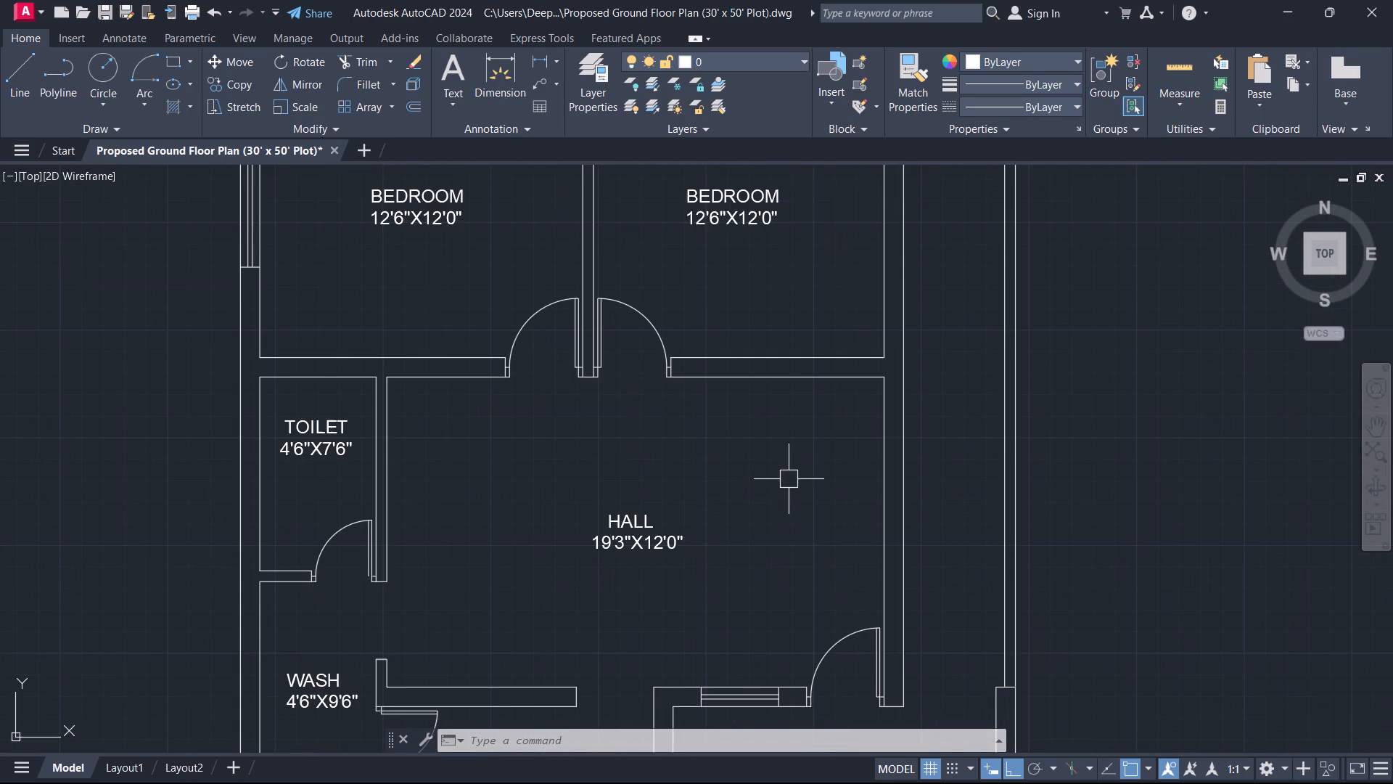
pyautogui.write('L')
pyautogui.press('space')
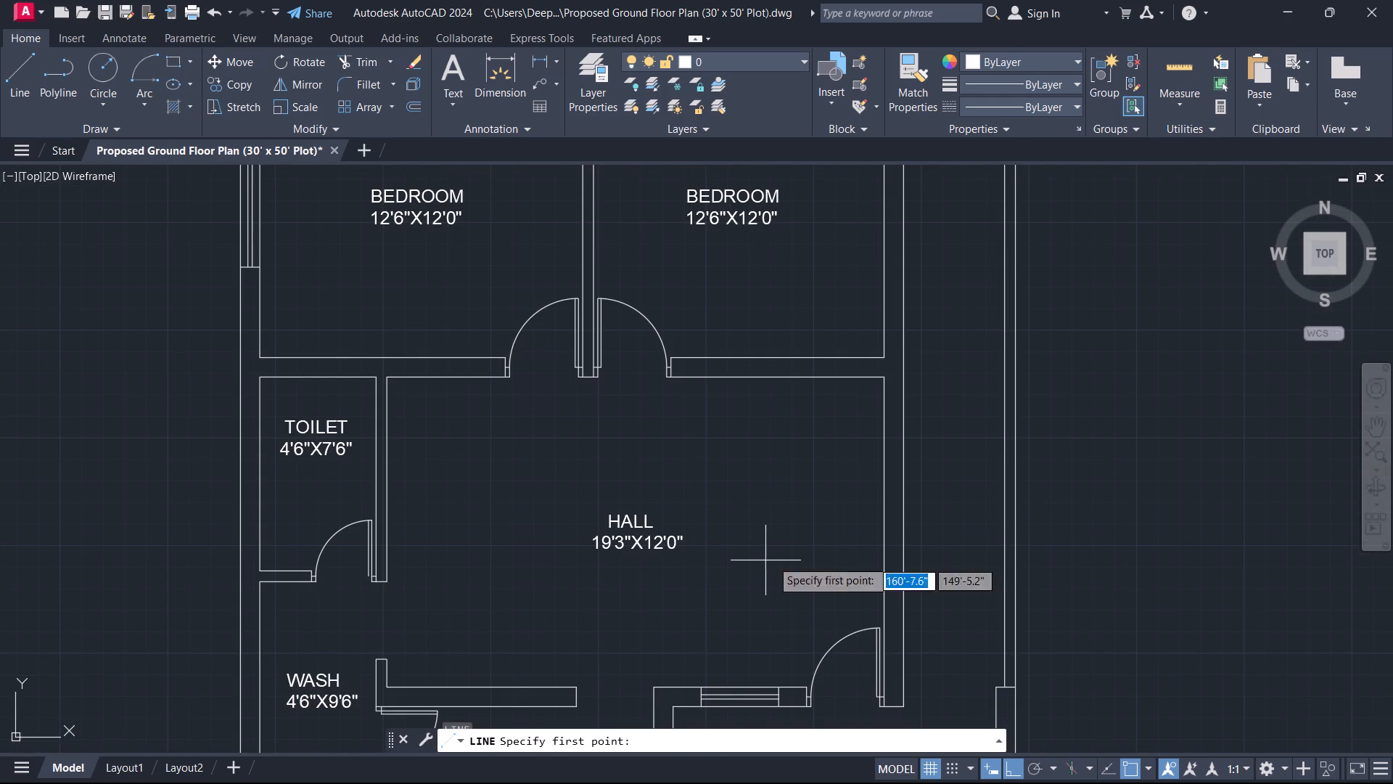
pyautogui.click(885, 542)
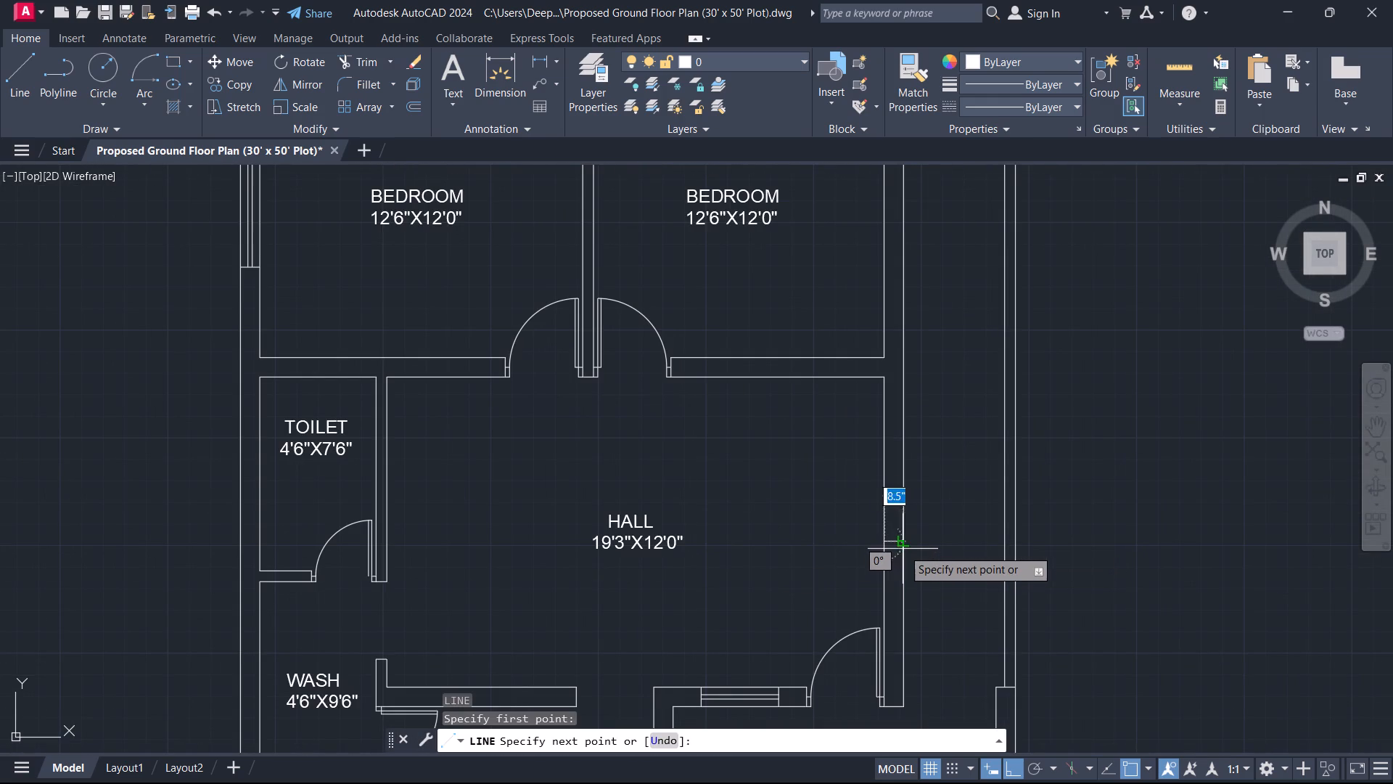
pyautogui.click(902, 538)
pyautogui.press('Escape')
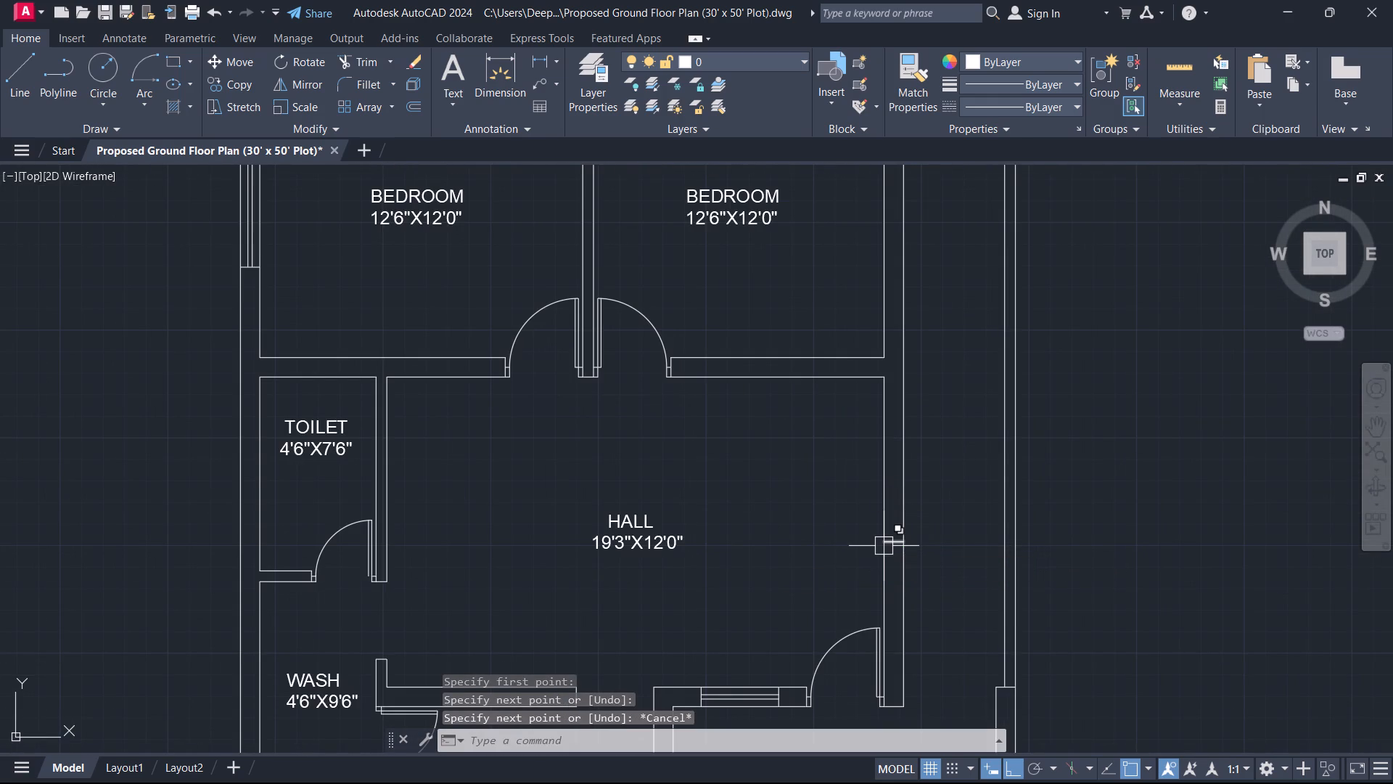
# Offset the cross line in the hall's east wall 3'6" upward and 3'6" downward for the window's end lines.
pyautogui.write('O')
pyautogui.press('space')
pyautogui.scroll(3, 884, 546)
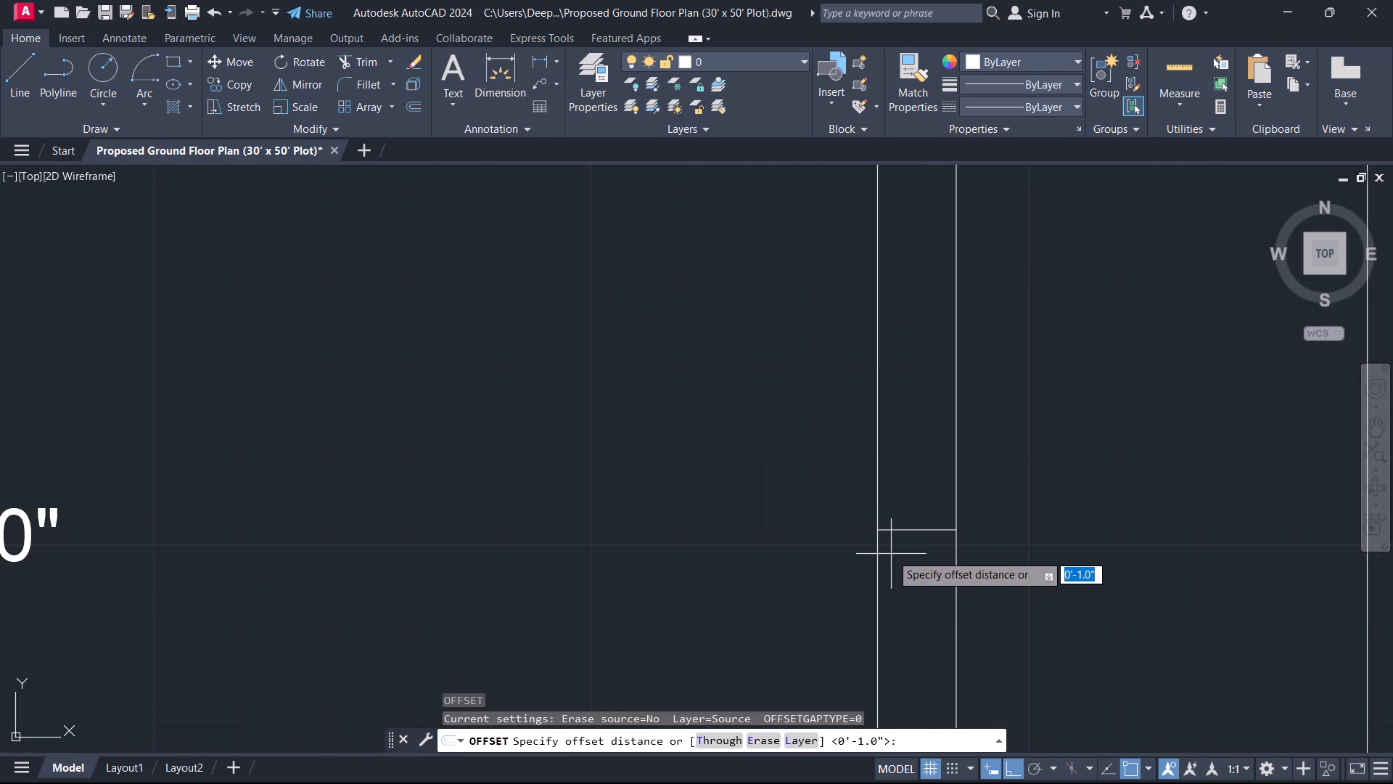
pyautogui.press('2')
pyautogui.press('BackSpace')
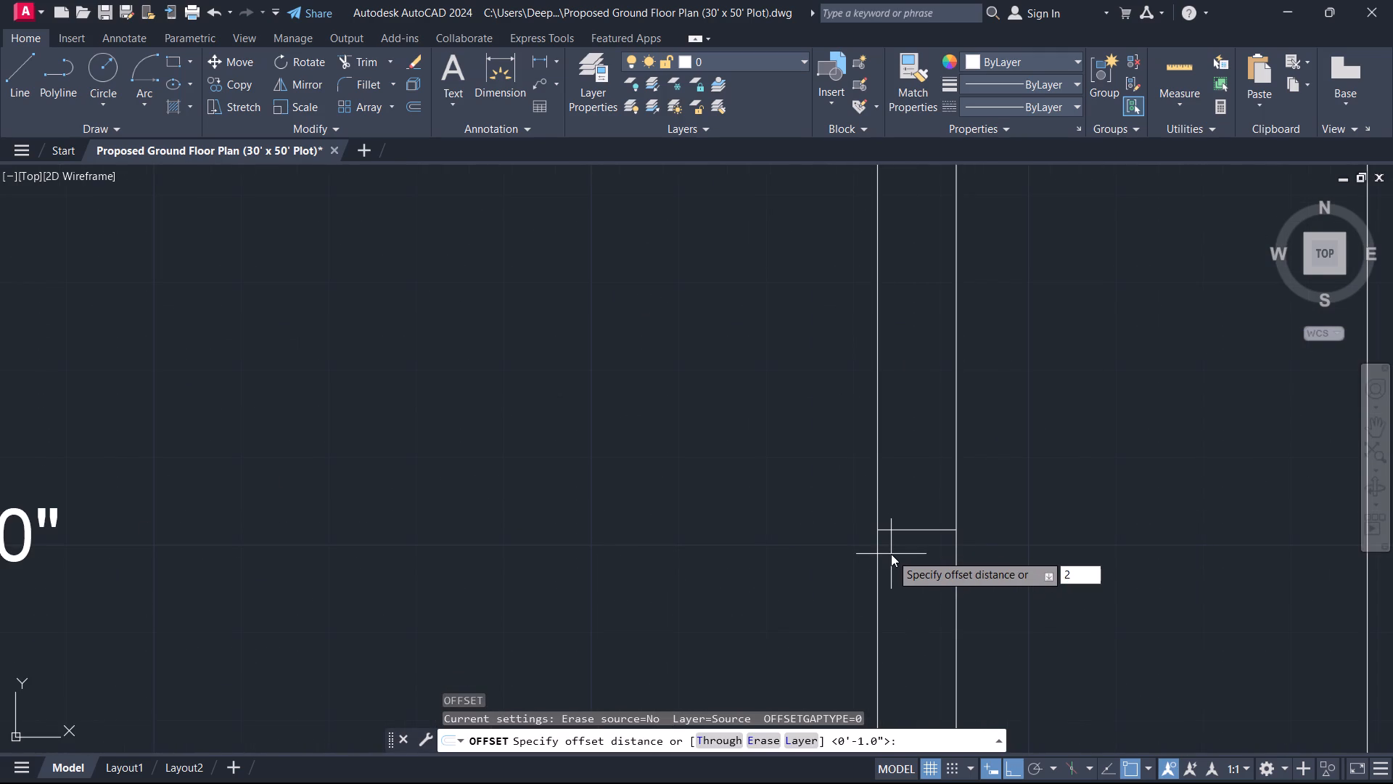
pyautogui.write("3'6")
pyautogui.press('Return')
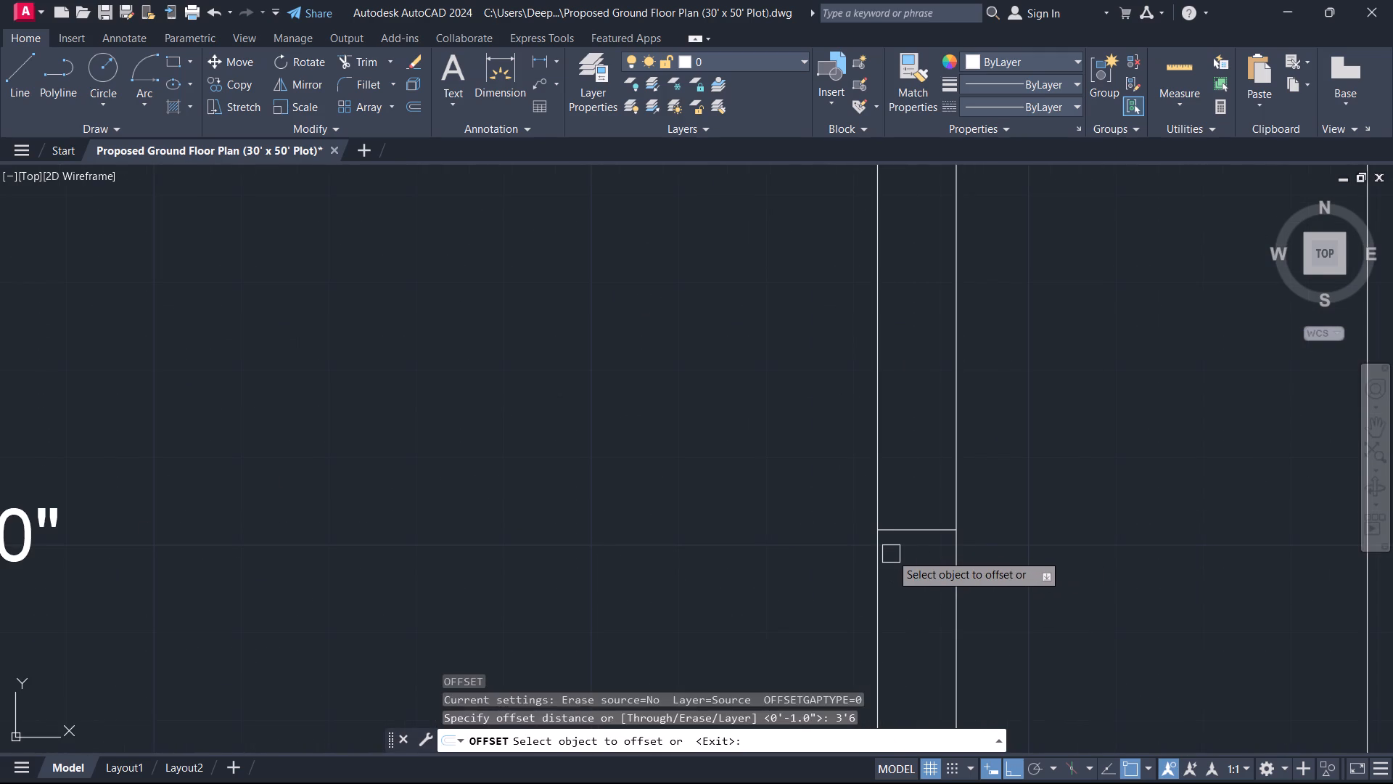
pyautogui.click(913, 529)
pyautogui.click(945, 466)
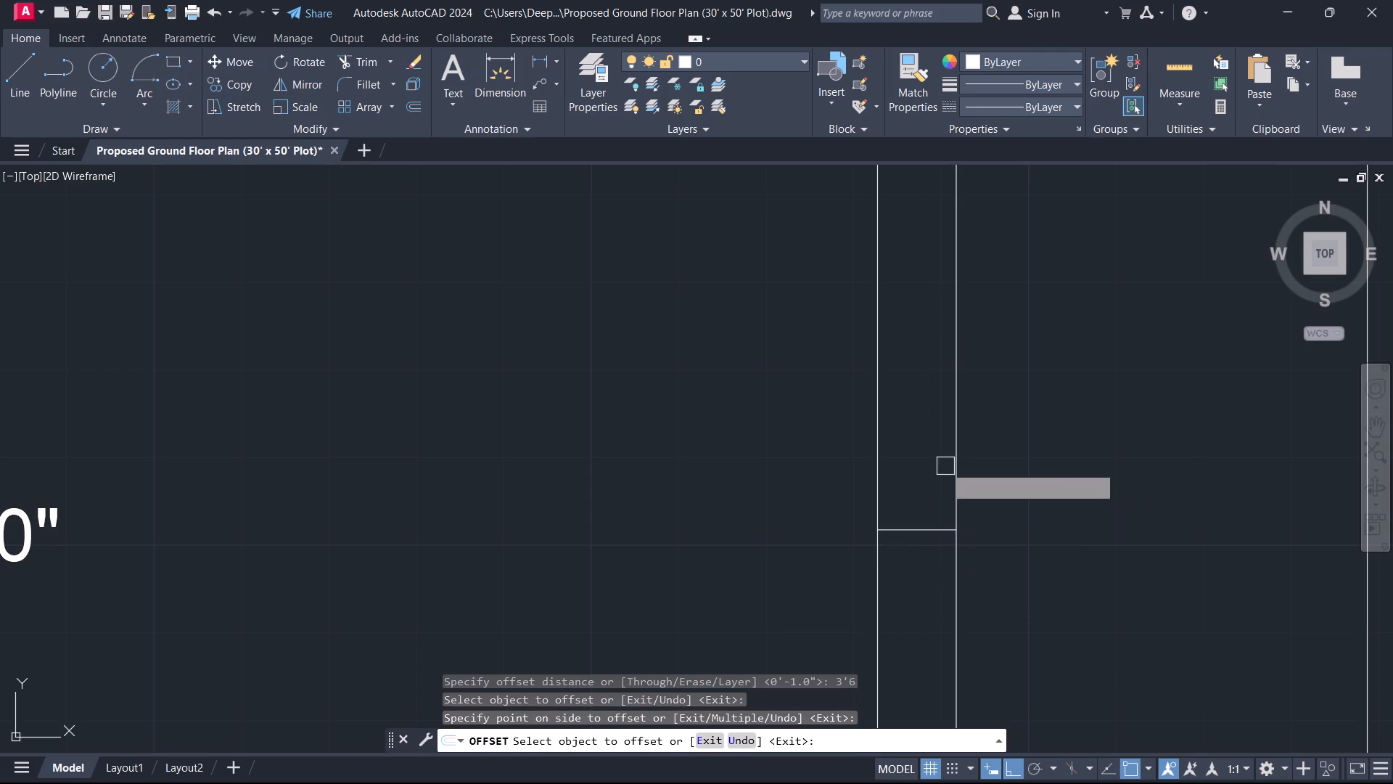
pyautogui.click(920, 524)
pyautogui.click(908, 571)
pyautogui.scroll(-1, 908, 571)
pyautogui.moveTo(908, 571); pyautogui.dragTo(955, 483, button='middle')
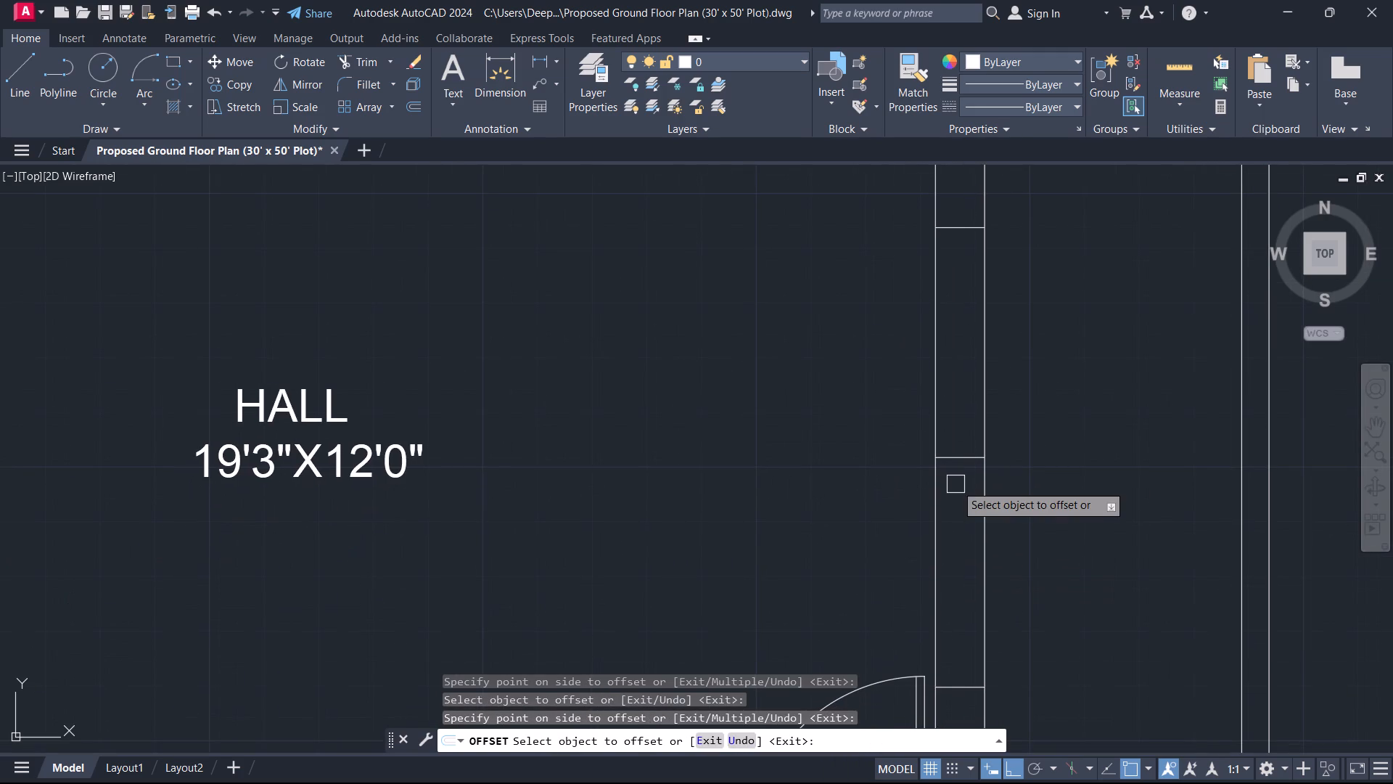
# Trim away the middle cross line between the two window end lines in the hall's east wall.
pyautogui.press('Escape')
pyautogui.write('TR')
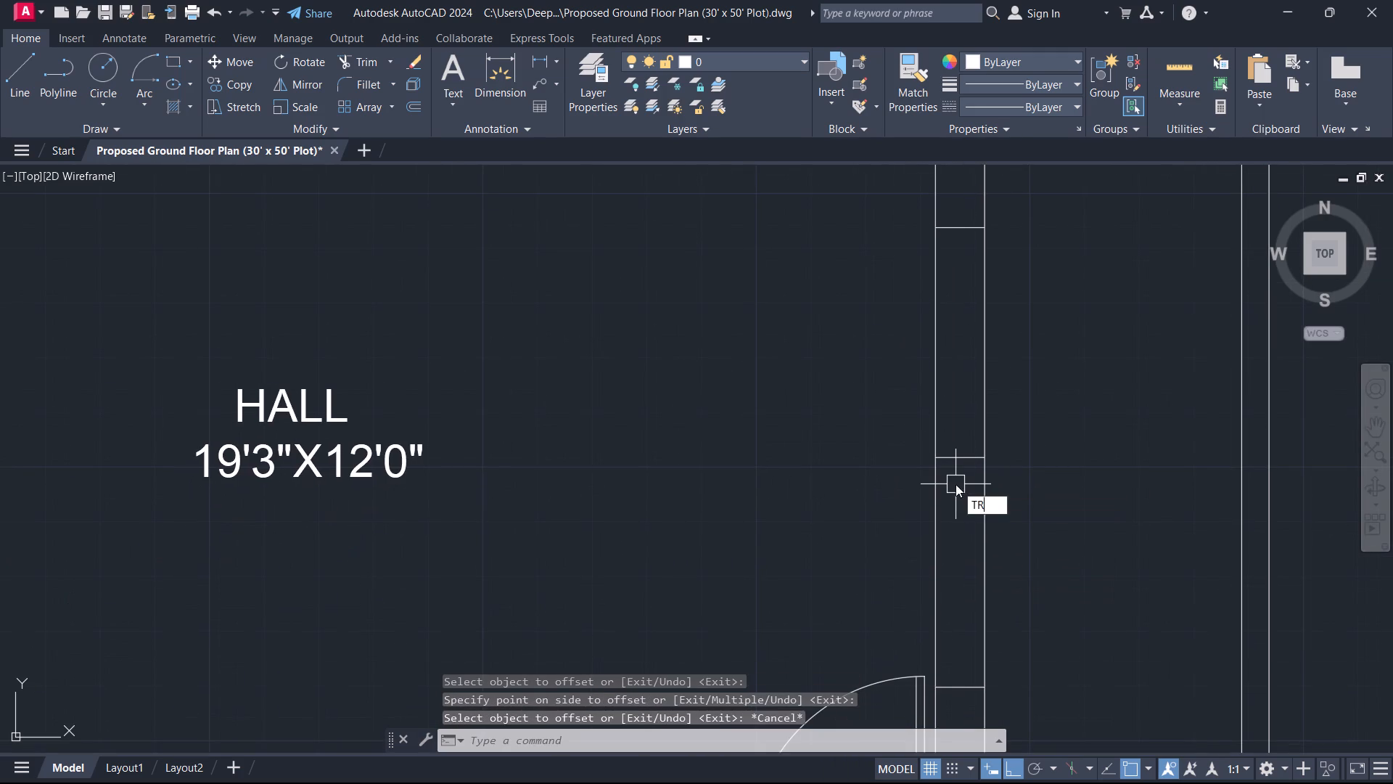
pyautogui.press('space')
pyautogui.scroll(1, 956, 484)
pyautogui.click(953, 482)
pyautogui.click(957, 412)
pyautogui.press('Escape')
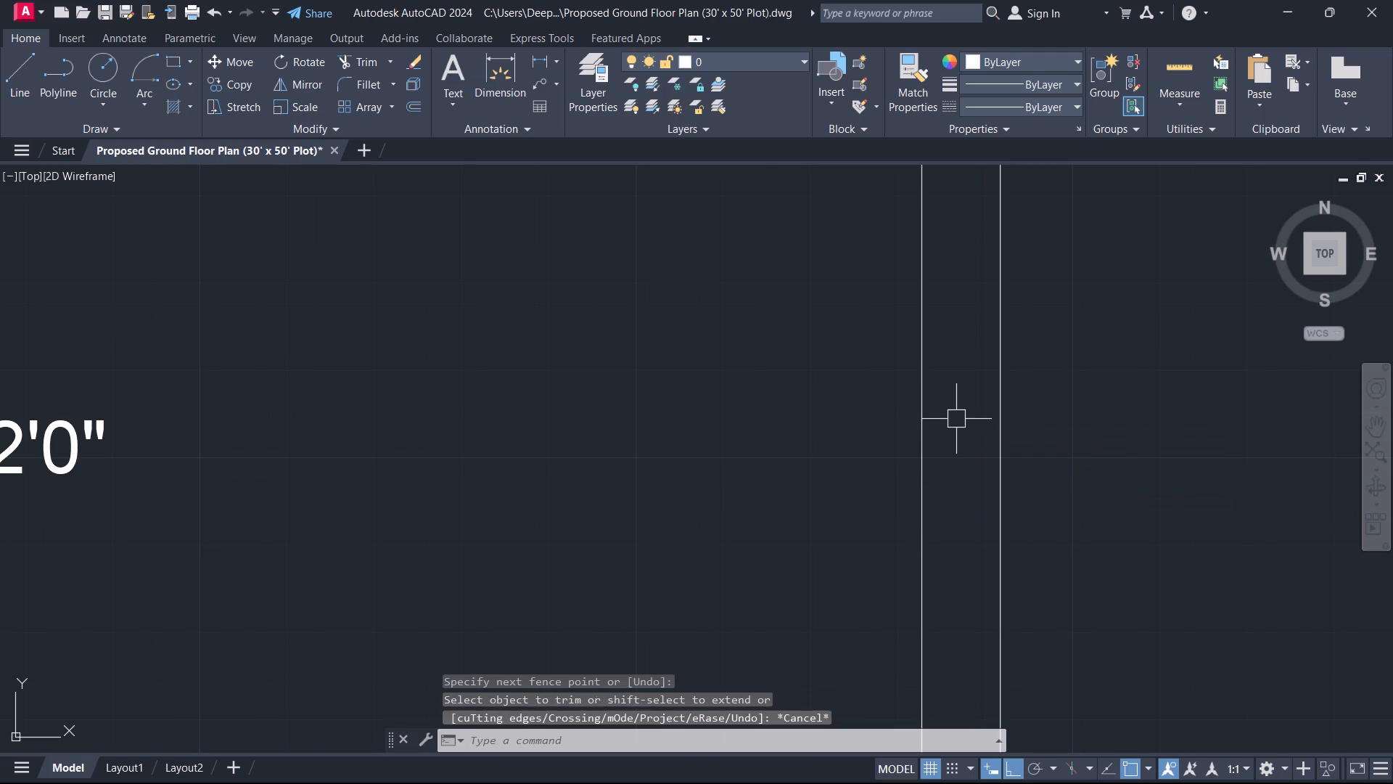
# Draw a vertical centre line joining the midpoints of the window's two end lines in the hall's east wall.
pyautogui.write('L')
pyautogui.press('space')
pyautogui.scroll(-2, 954, 432)
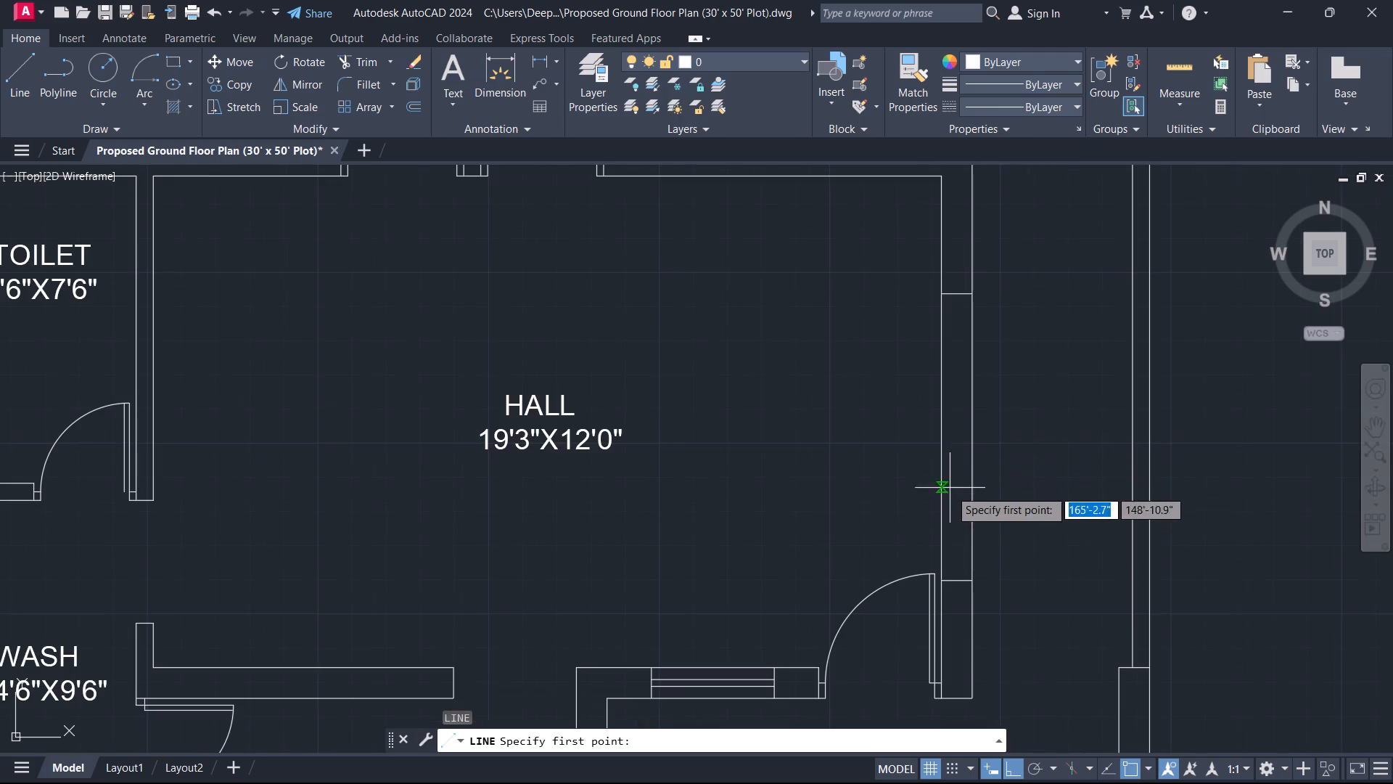
pyautogui.click(959, 584)
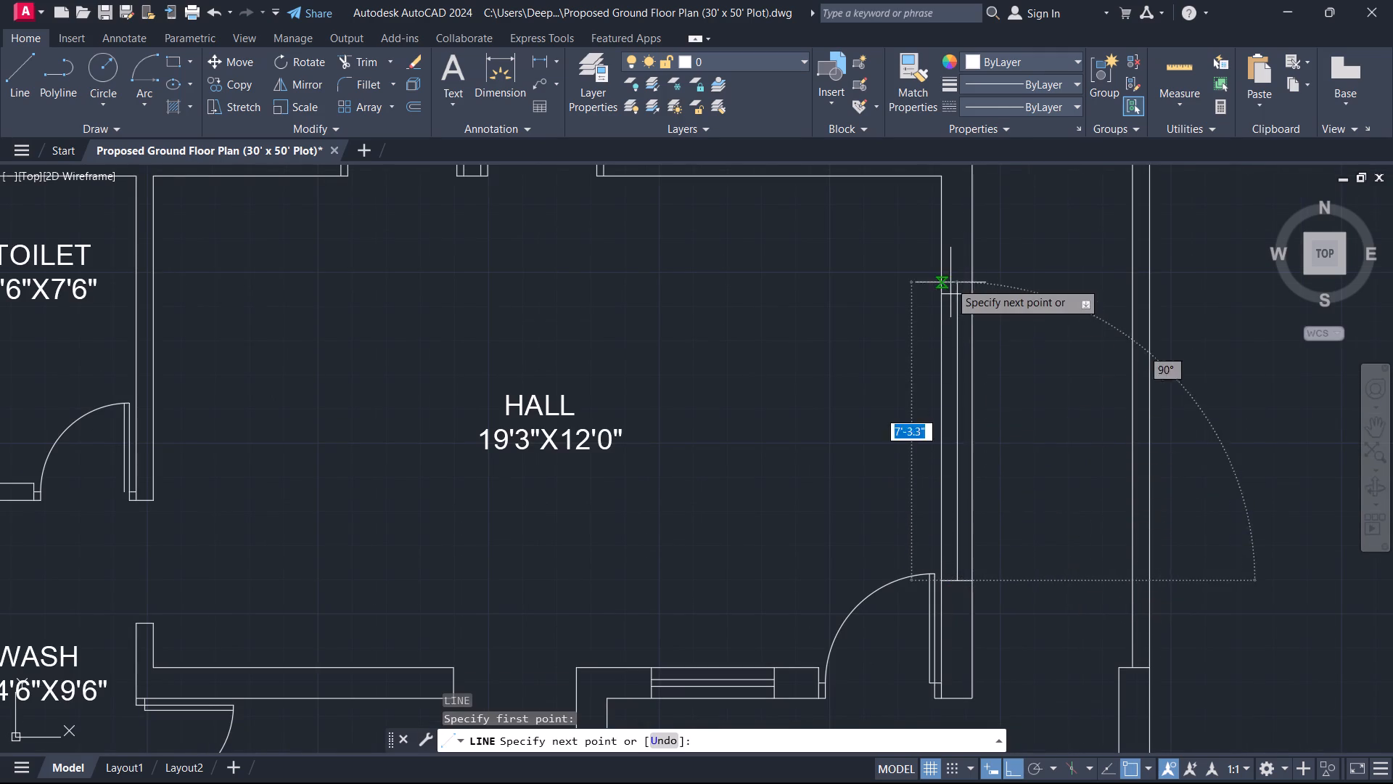
pyautogui.scroll(1, 950, 282)
pyautogui.click(960, 301)
pyautogui.press('Escape')
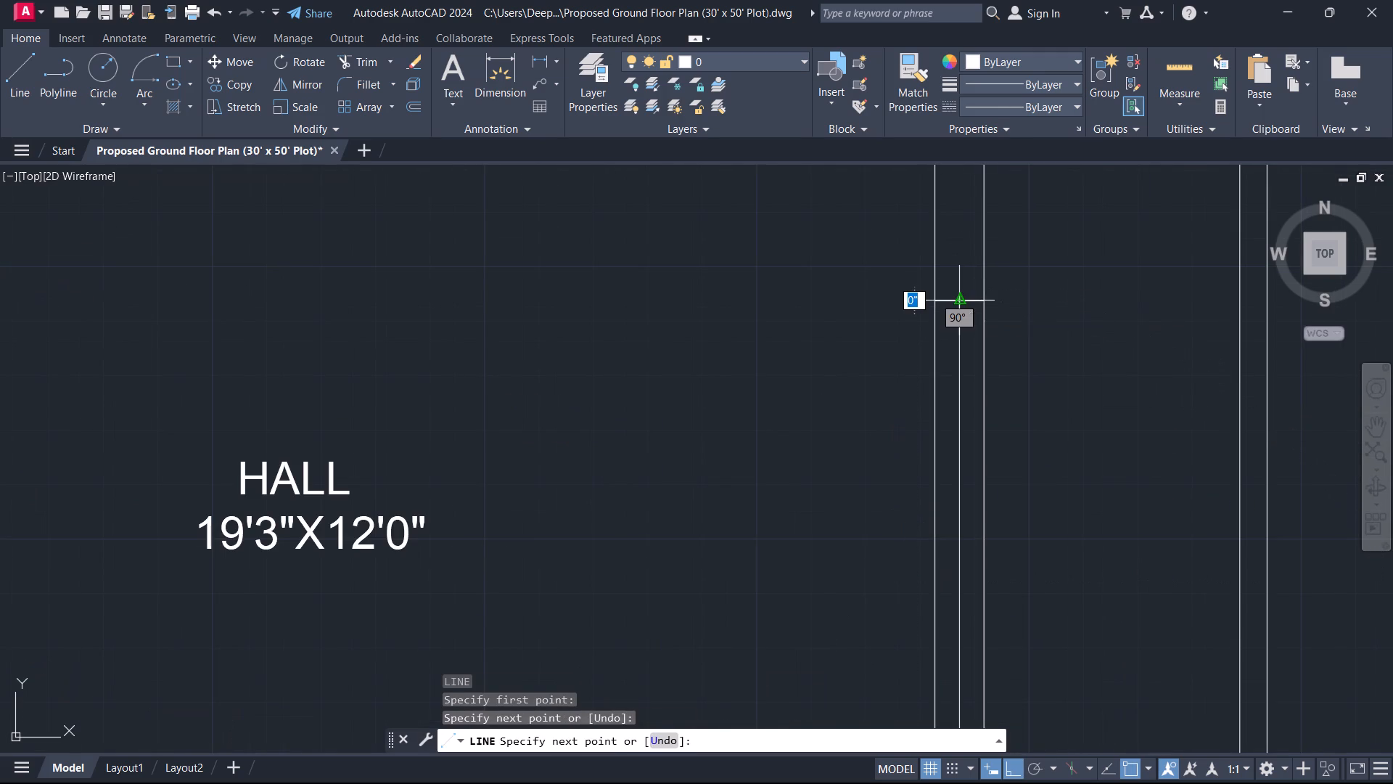
# Offset the window's vertical centre line 1" to each side for the glazing lines.
pyautogui.write('O')
pyautogui.press('space')
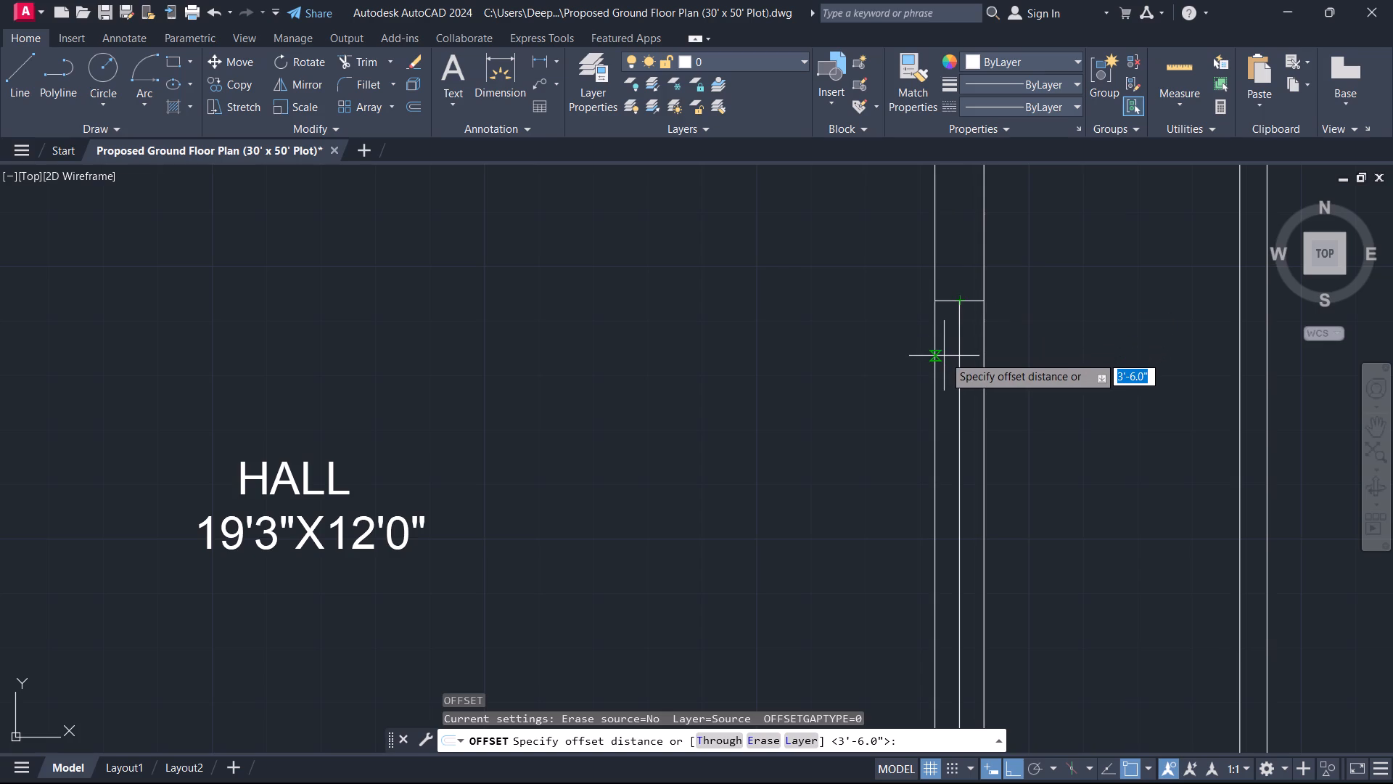
pyautogui.press('1')
pyautogui.press('Return')
pyautogui.scroll(3, 925, 319)
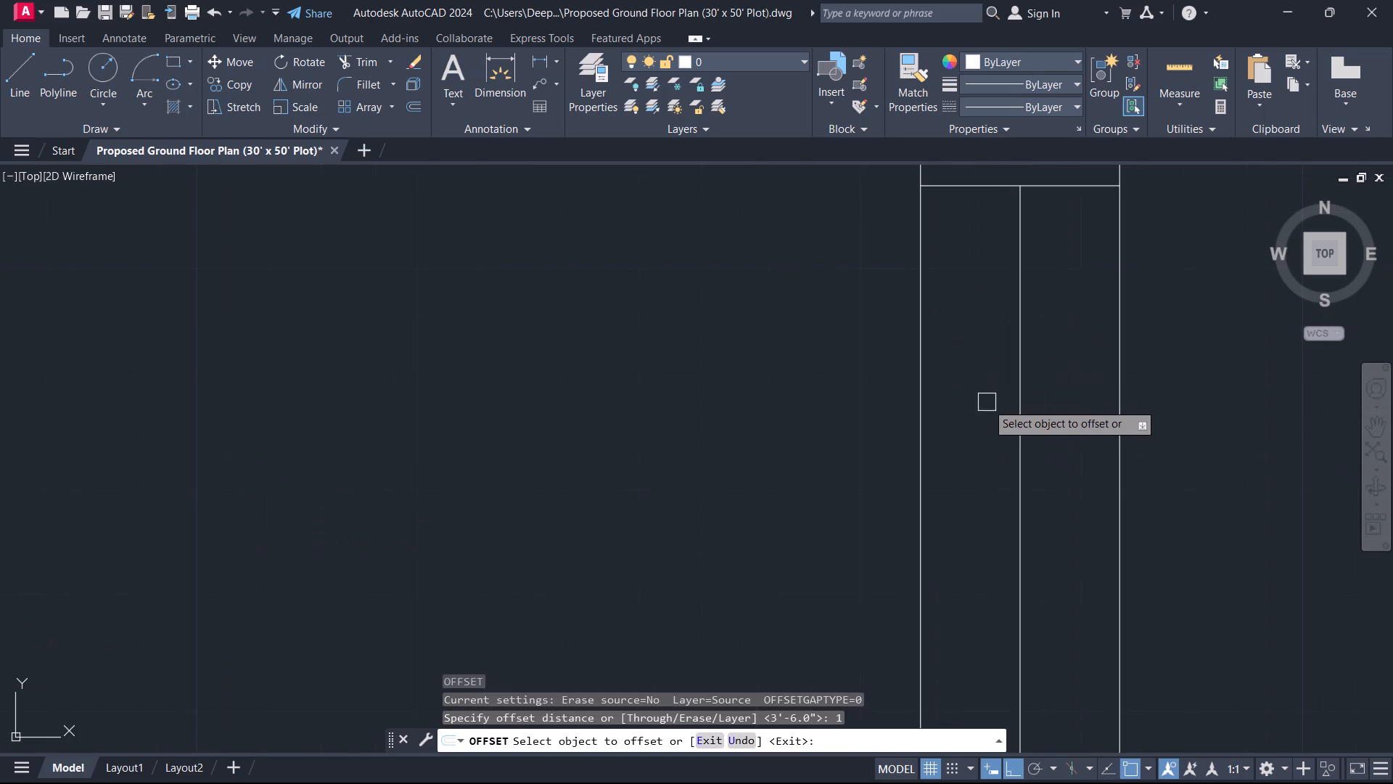
pyautogui.click(1011, 422)
pyautogui.click(986, 418)
pyautogui.click(1026, 434)
pyautogui.click(1041, 436)
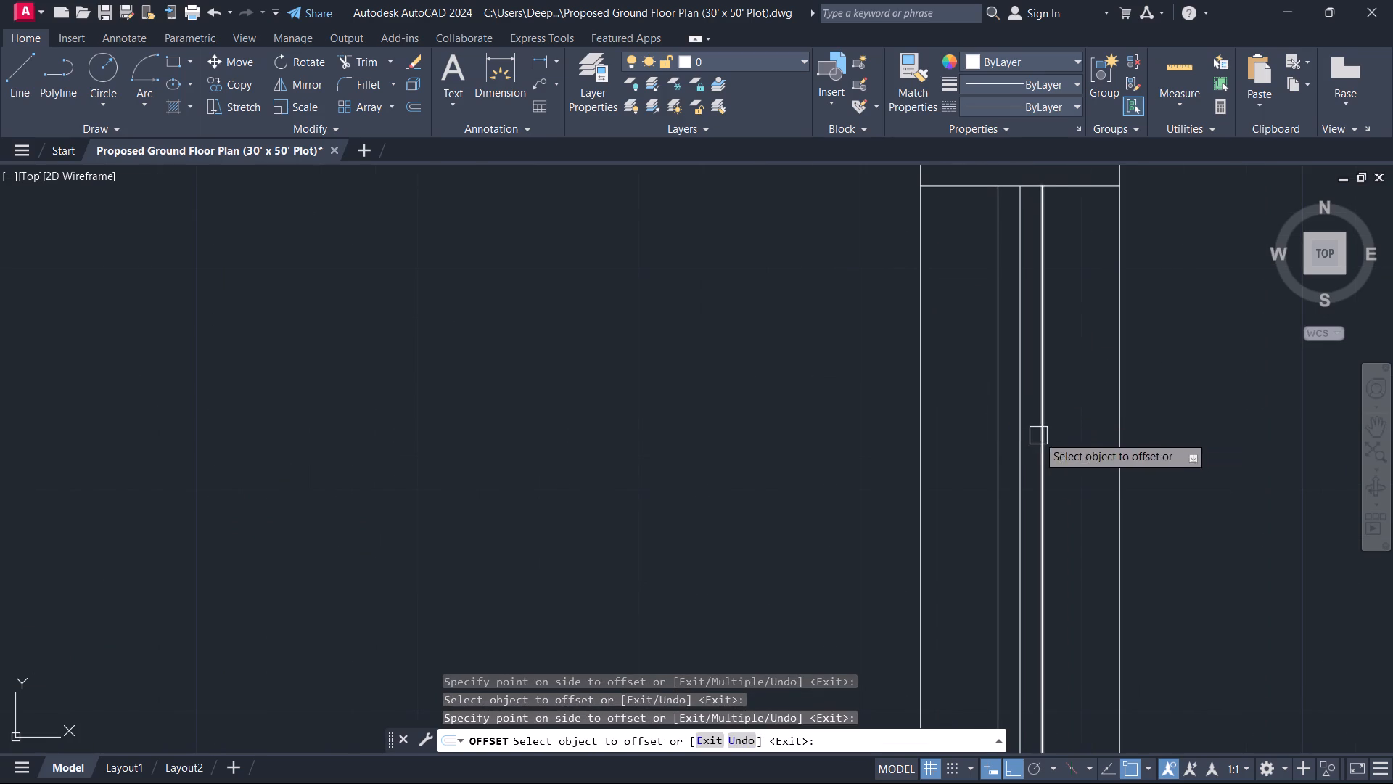
pyautogui.scroll(1, 1028, 433)
pyautogui.press('Escape')
pyautogui.press('Escape')
# Erase the vertical centre line between the two glazing lines of the hall's east window.
pyautogui.click(1027, 433)
pyautogui.click(1001, 412)
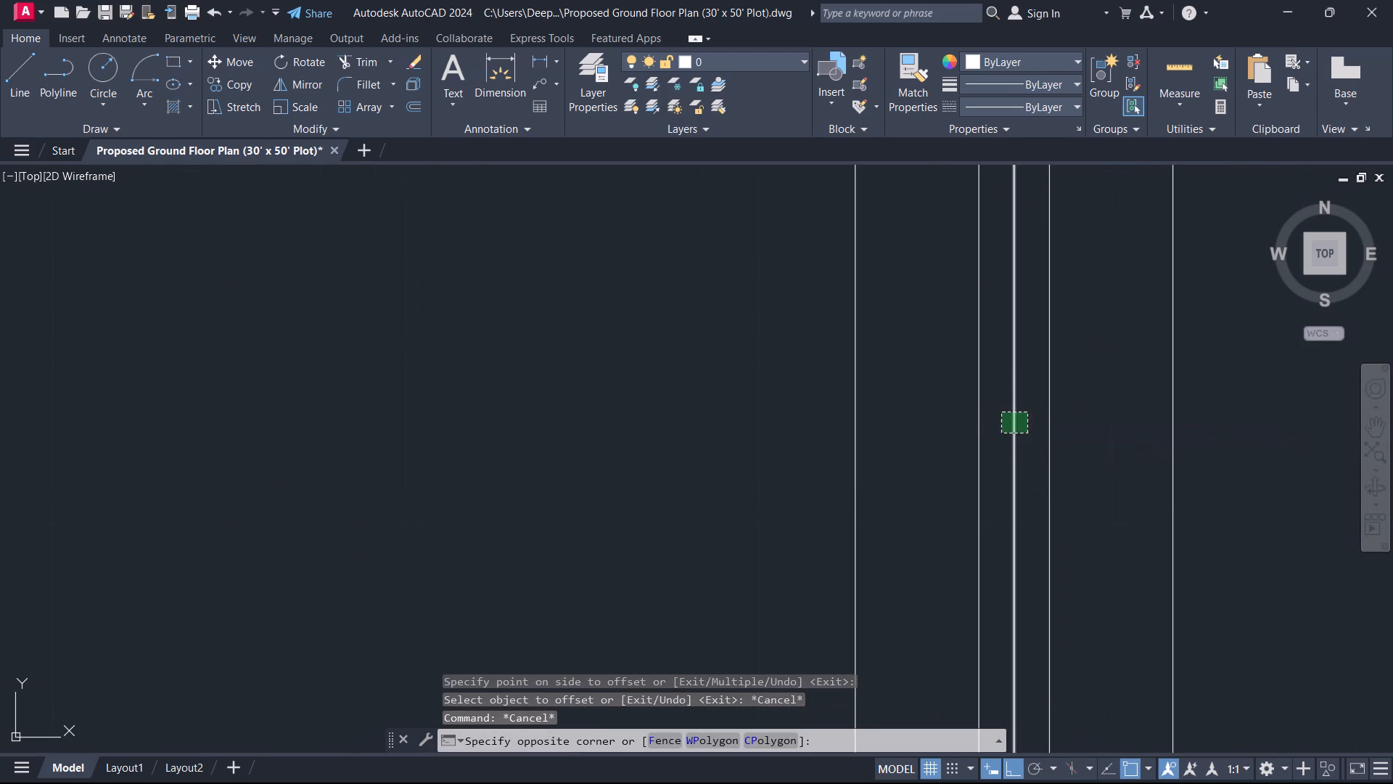
pyautogui.scroll(-2, 1100, 460)
pyautogui.press('Delete')
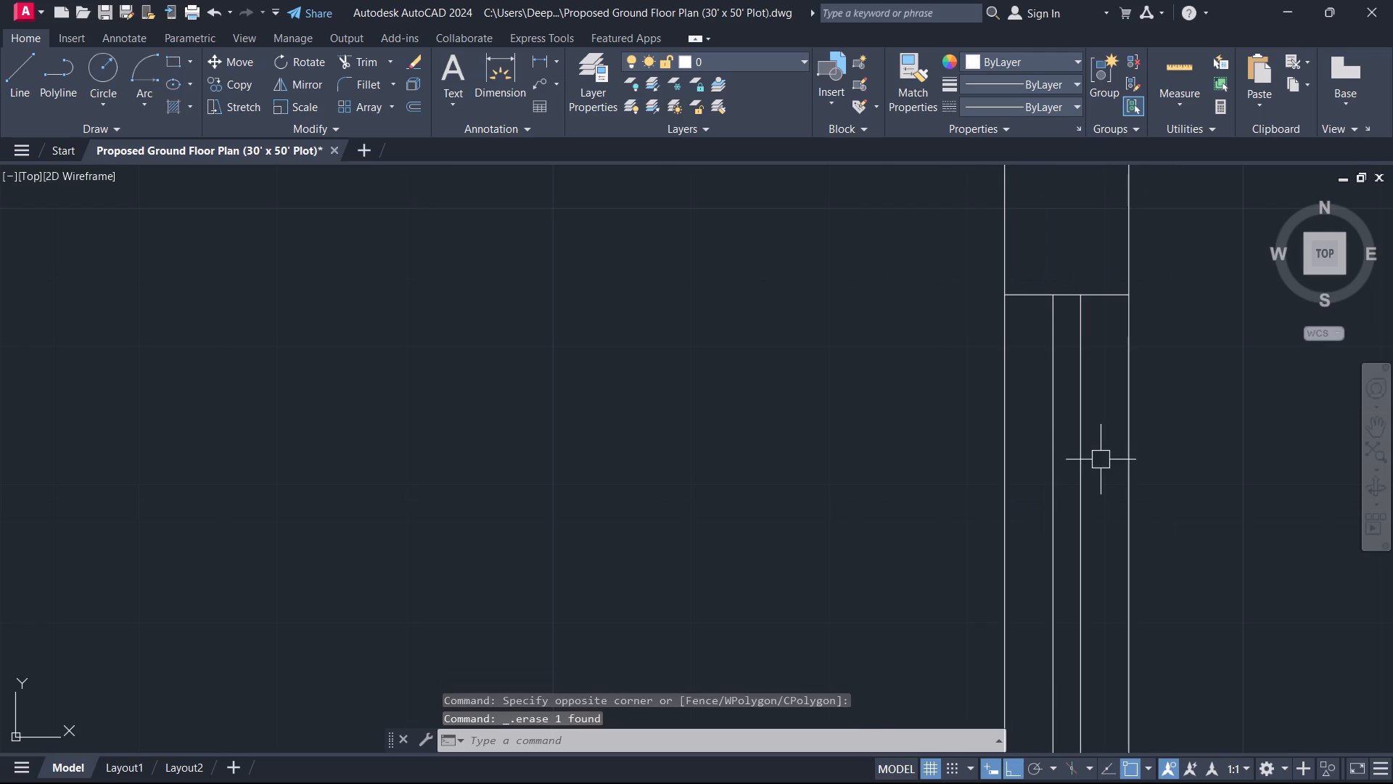
# Move the hall's east window, both end lines and both glazing lines, a short distance north along the wall.
pyautogui.scroll(-2, 1067, 406)
pyautogui.moveTo(1077, 561); pyautogui.dragTo(1070, 274, button='middle')
pyautogui.scroll(-1, 1070, 274)
pyautogui.scroll(3, 1082, 466)
pyautogui.moveTo(1029, 410); pyautogui.dragTo(1016, 399)
pyautogui.click(958, 323)
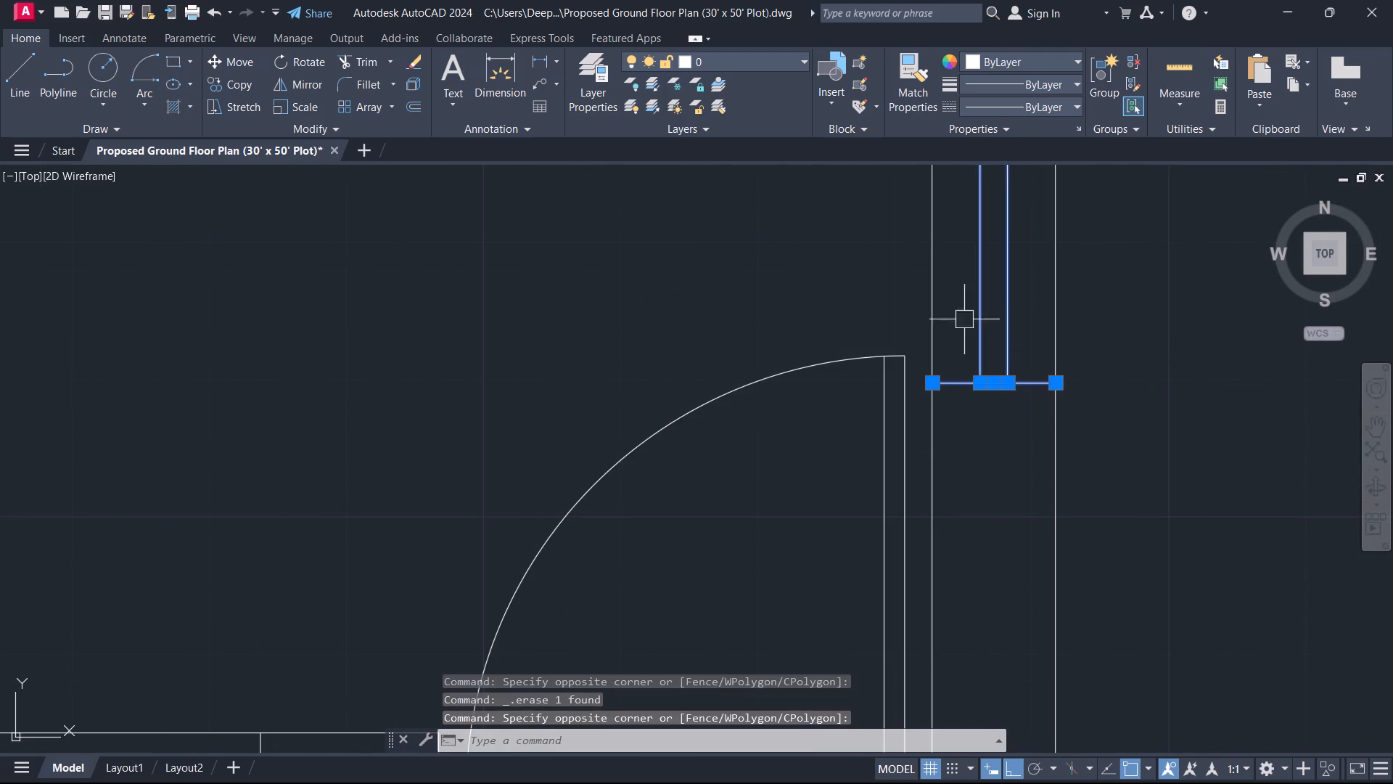
pyautogui.scroll(-3, 995, 314)
pyautogui.moveTo(998, 312); pyautogui.dragTo(980, 699, button='middle')
pyautogui.scroll(3, 1008, 324)
pyautogui.moveTo(979, 293); pyautogui.dragTo(976, 566, button='middle')
pyautogui.click(922, 497)
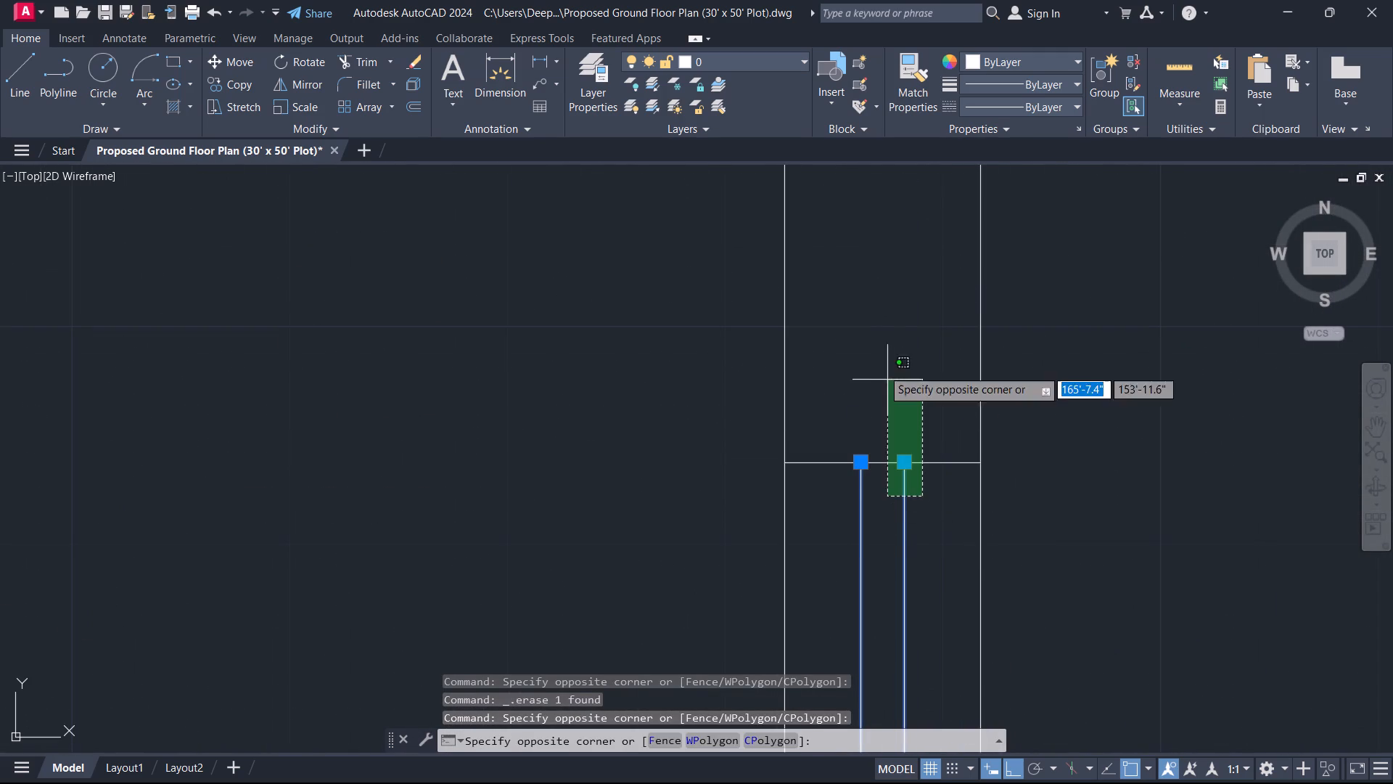
pyautogui.click(868, 346)
pyautogui.write('M')
pyautogui.press('space')
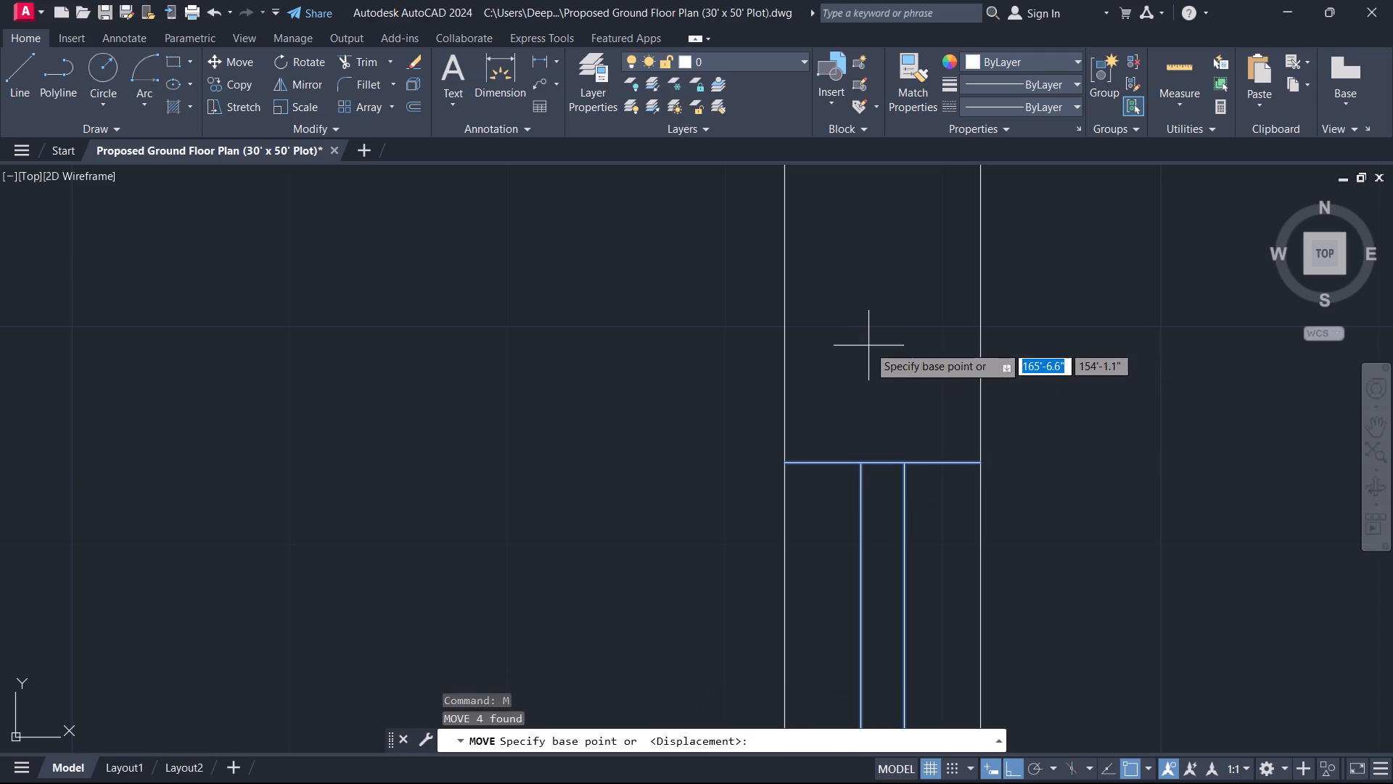
pyautogui.click(889, 424)
pyautogui.click(884, 289)
# Examine the hall's east window in its wall and review the hall, wash, kitchen, store and porch layout.
pyautogui.scroll(1, 884, 289)
pyautogui.scroll(-7, 884, 289)
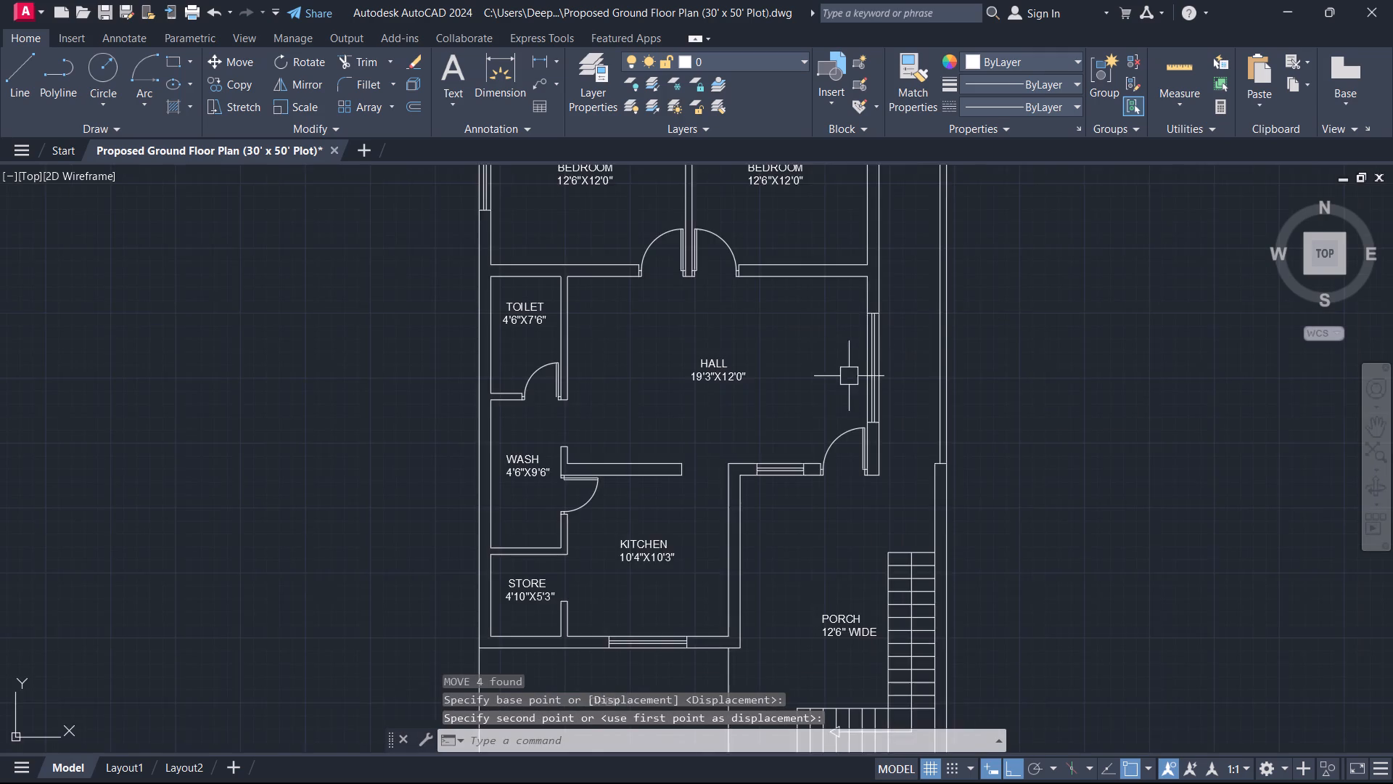
pyautogui.scroll(-2, 846, 423)
pyautogui.moveTo(846, 423); pyautogui.dragTo(1008, 262, button='middle')
pyautogui.scroll(9, 1035, 201)
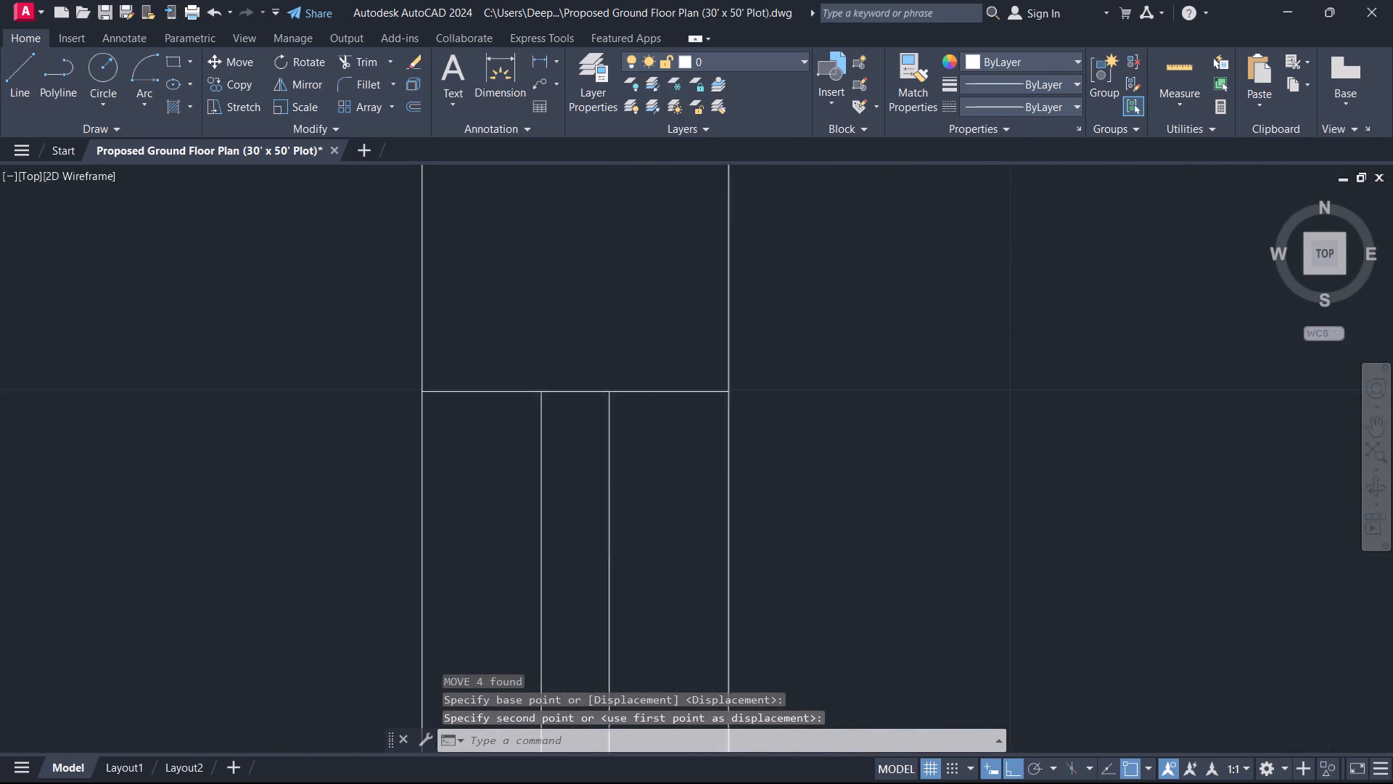
pyautogui.scroll(1, 1009, 256)
pyautogui.scroll(2, 525, 449)
pyautogui.moveTo(517, 420); pyautogui.dragTo(558, 340, button='middle')
pyautogui.scroll(-9, 558, 340)
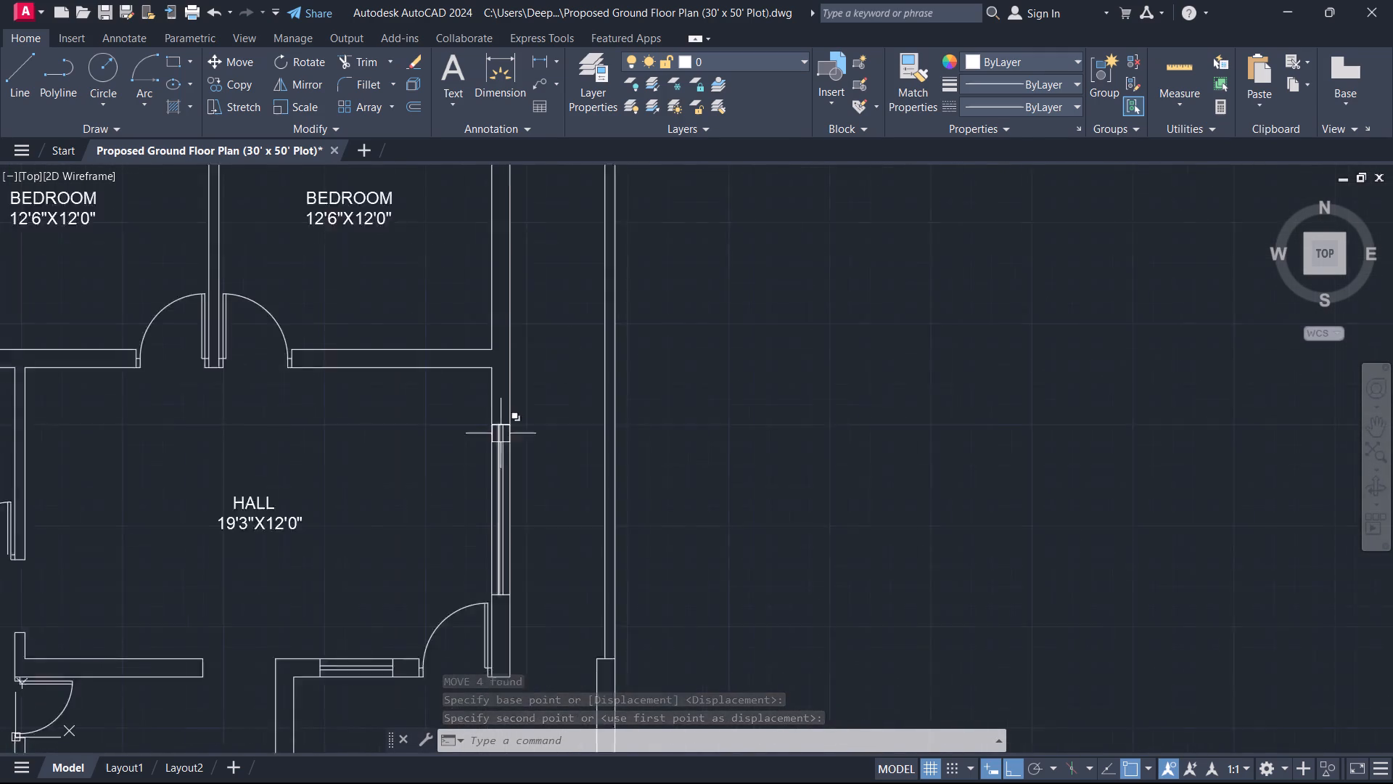
pyautogui.scroll(-1, 501, 433)
pyautogui.moveTo(491, 463); pyautogui.dragTo(620, 232, button='middle')
pyautogui.scroll(3, 630, 266)
pyautogui.moveTo(587, 326); pyautogui.dragTo(702, 279, button='middle')
pyautogui.scroll(-3, 702, 279)
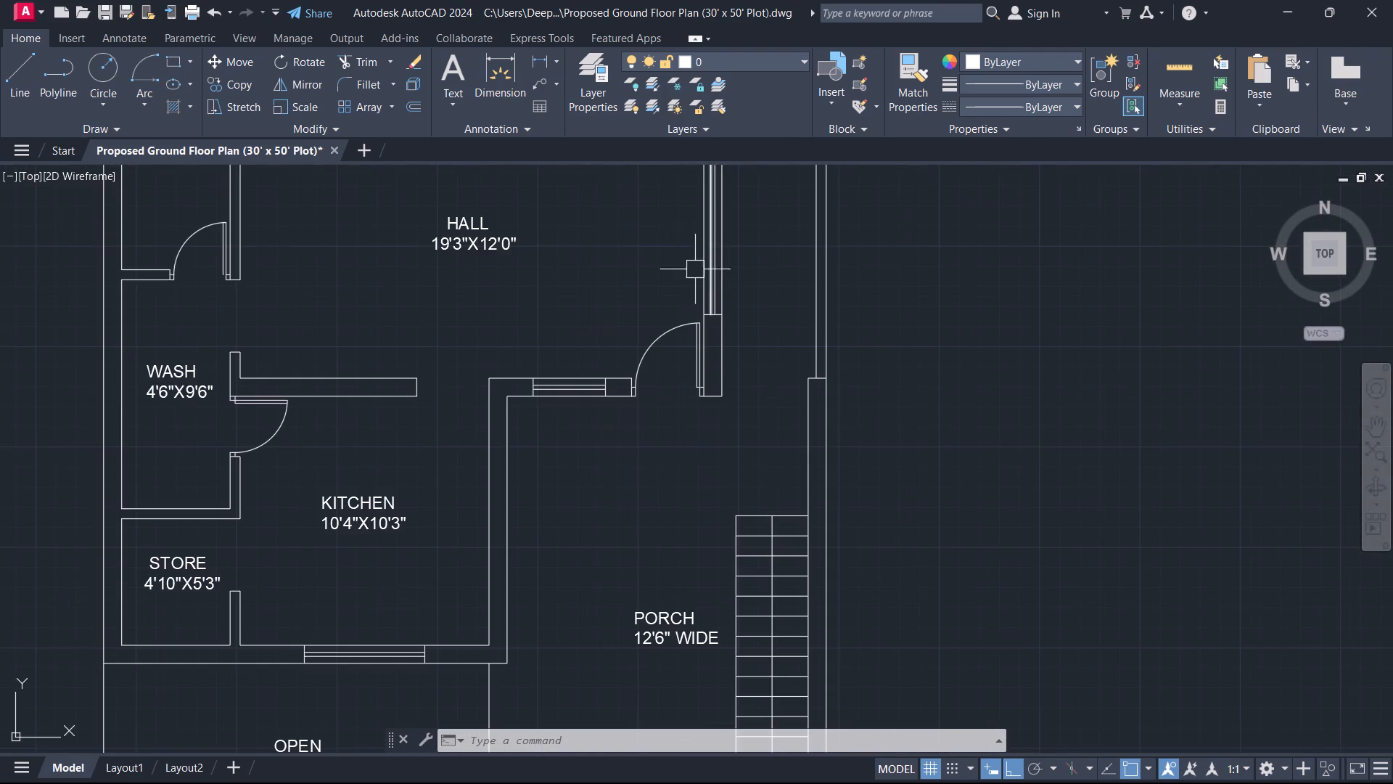
pyautogui.moveTo(676, 250); pyautogui.dragTo(641, 431, button='middle')
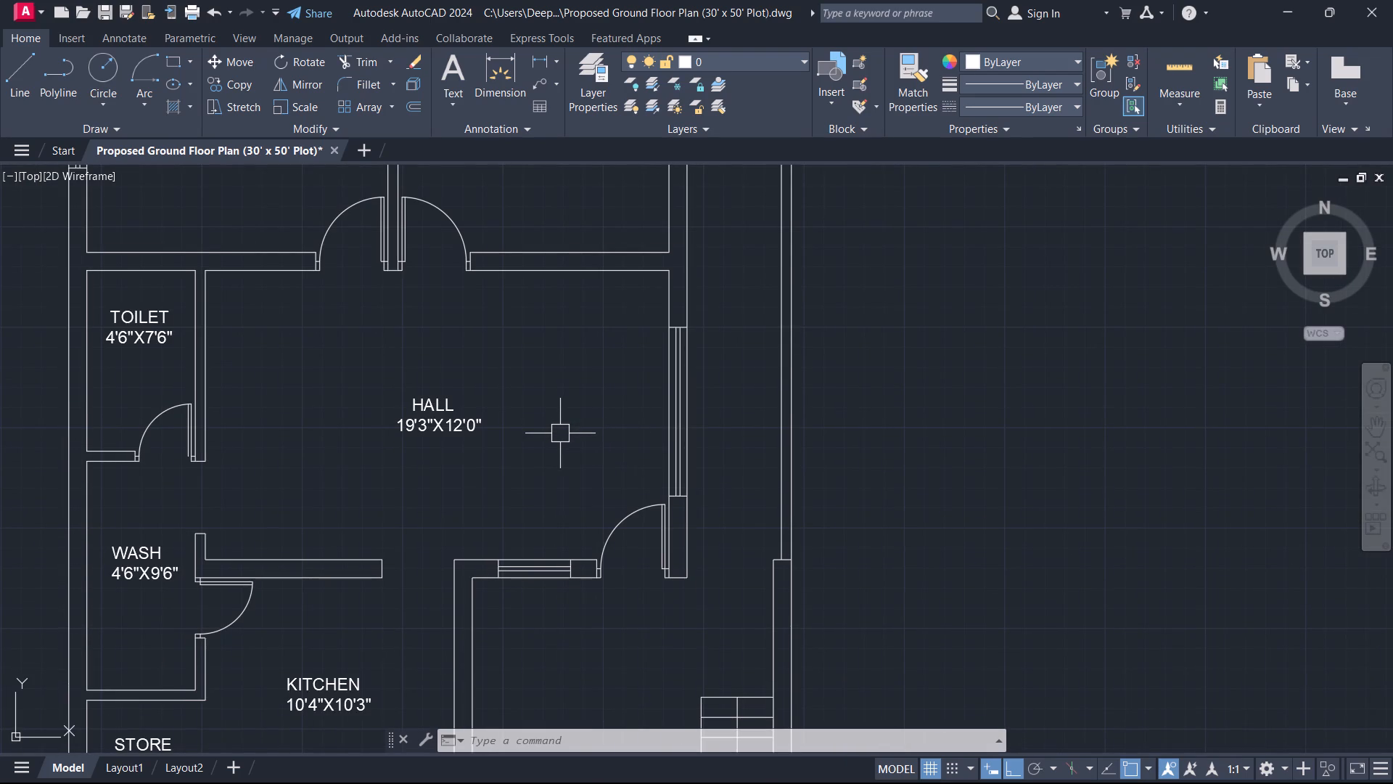
pyautogui.moveTo(560, 433); pyautogui.dragTo(680, 402, button='middle')
pyautogui.middleClick(680, 402)
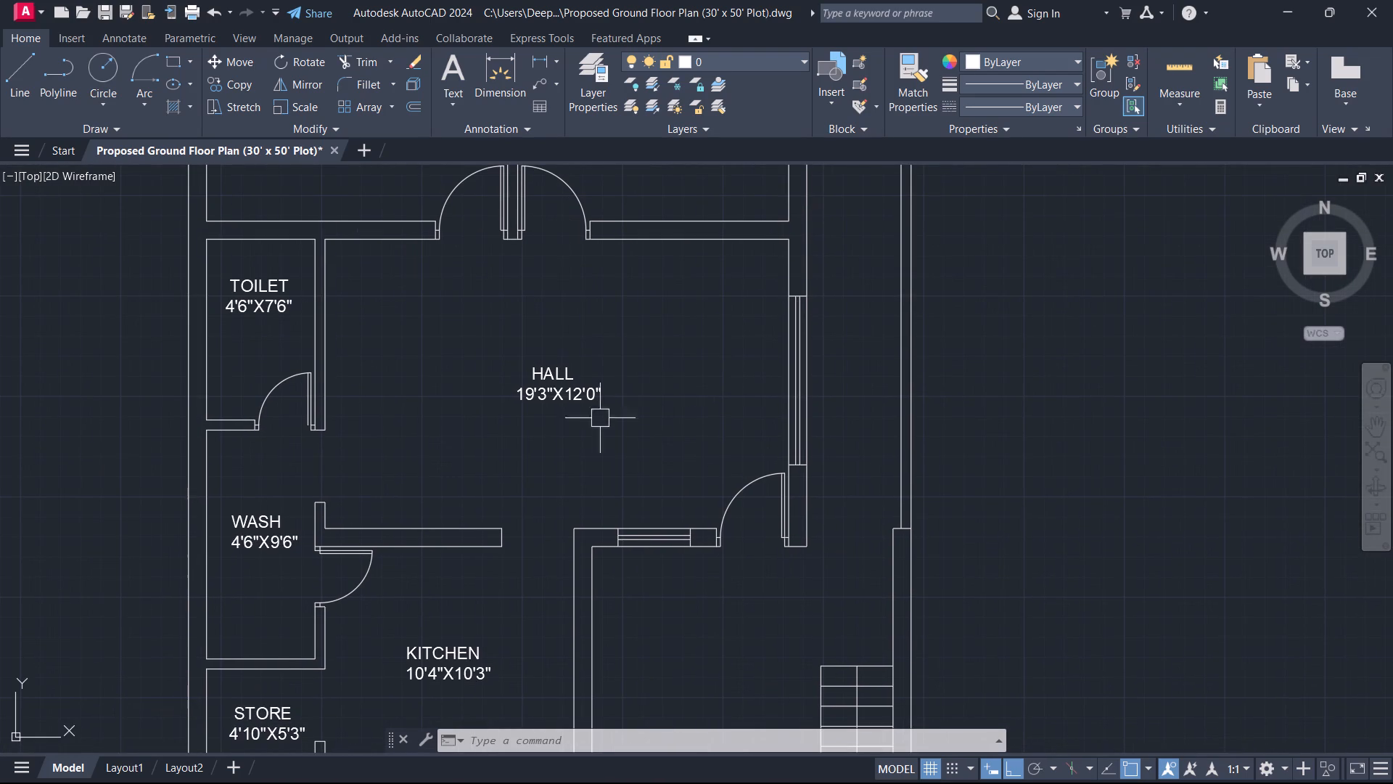
pyautogui.scroll(-1, 416, 404)
pyautogui.moveTo(450, 555); pyautogui.dragTo(499, 367, button='middle')
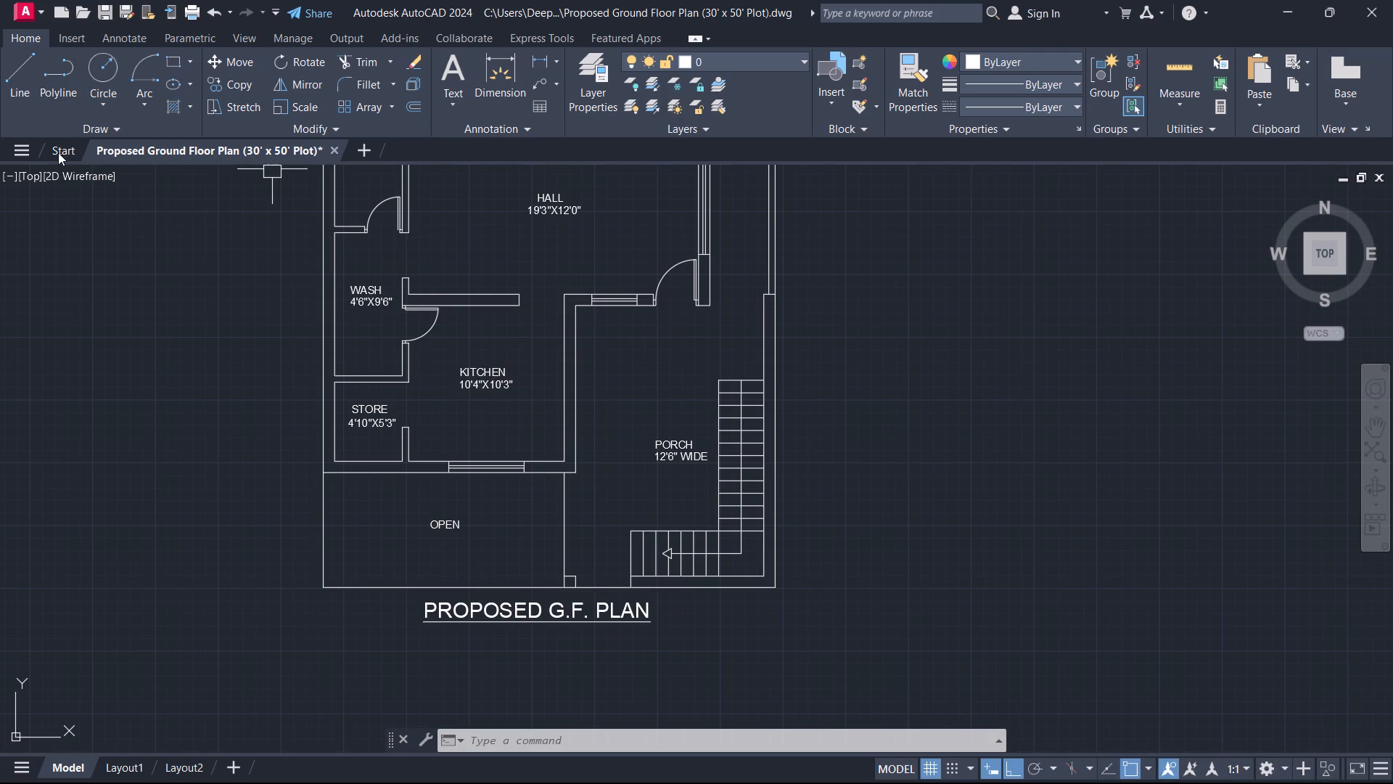
# Open the 04-01-cad-blocks-net-kitchen-sink drawing and copy the fifth sink block in its top row.
pyautogui.click(58, 152)
pyautogui.click(498, 452)
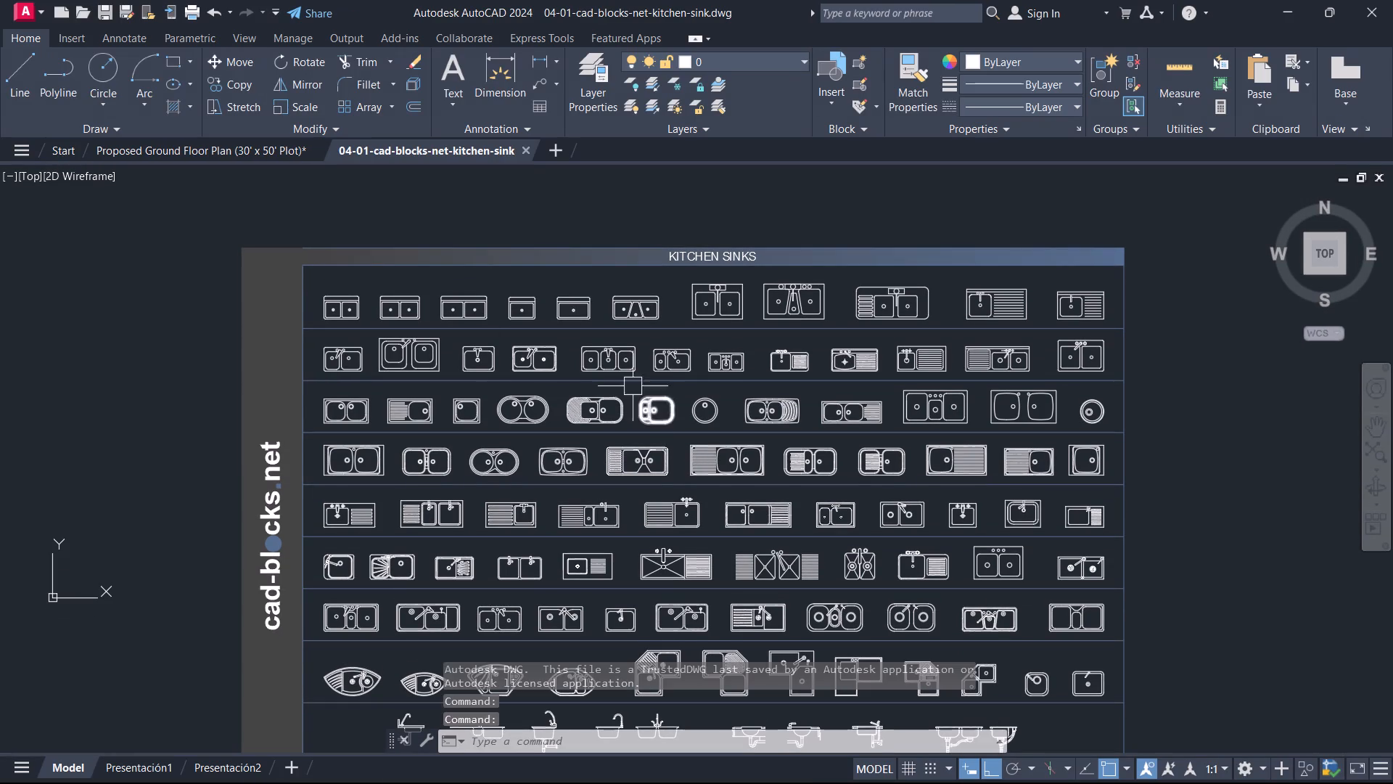
pyautogui.click(571, 294)
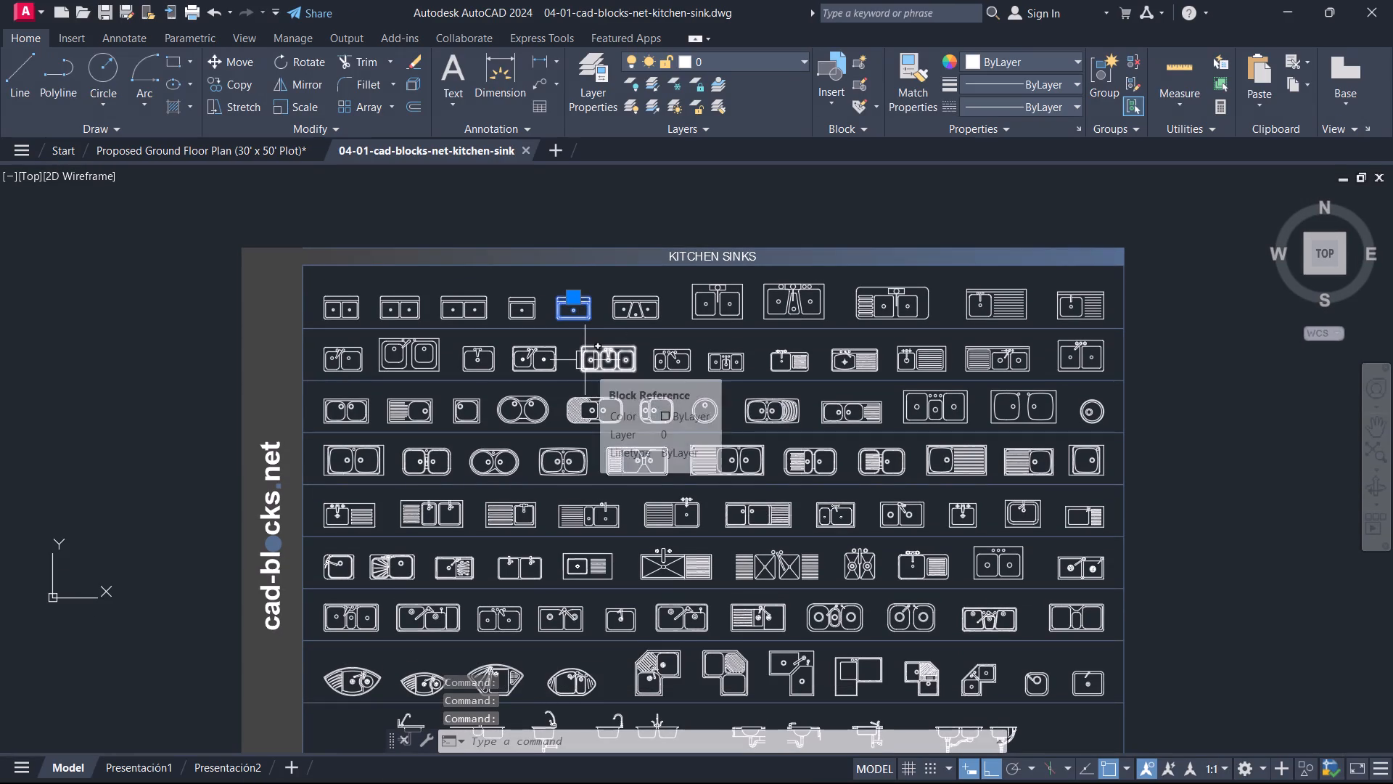
pyautogui.hotkey('ctrl', 'c')
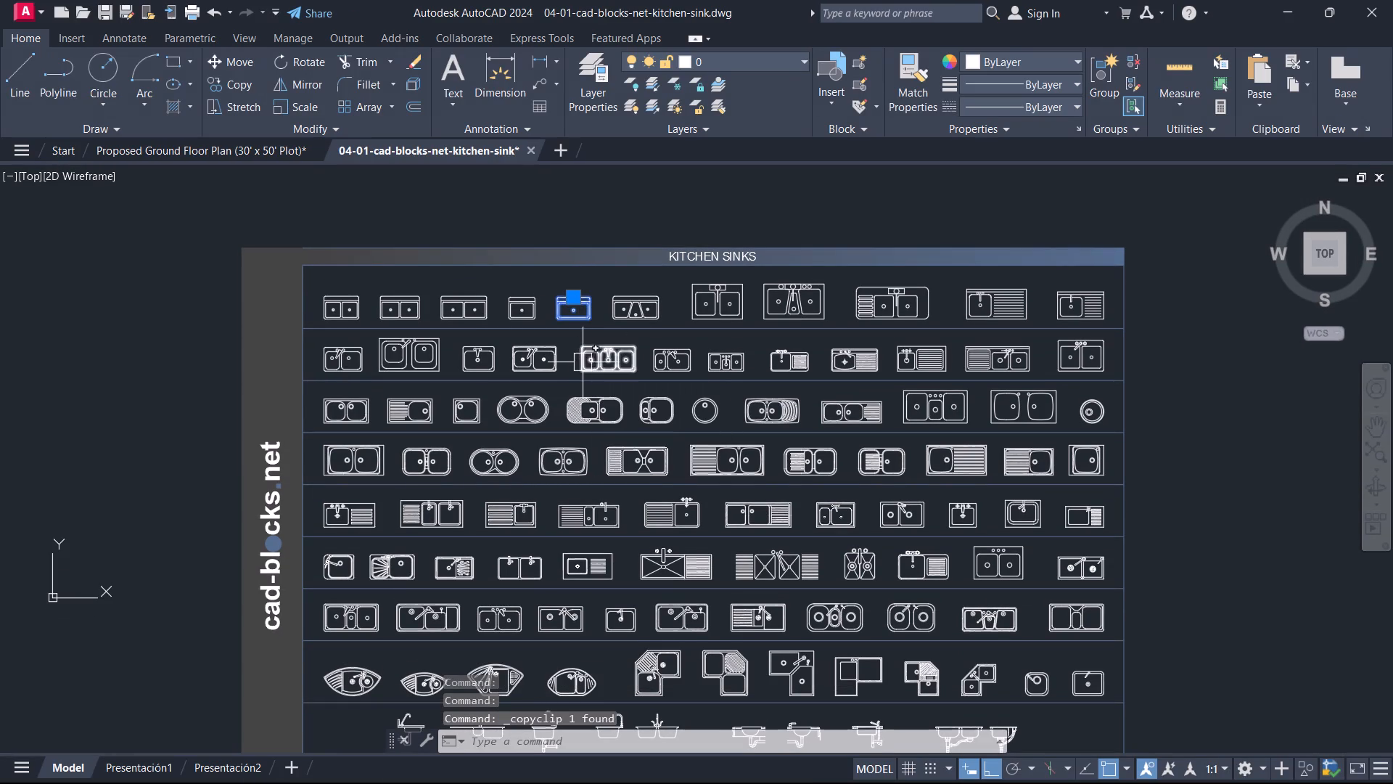
# Paste the copied sink block into the ground floor plan drawing, in the empty space east of the plan.
pyautogui.click(181, 156)
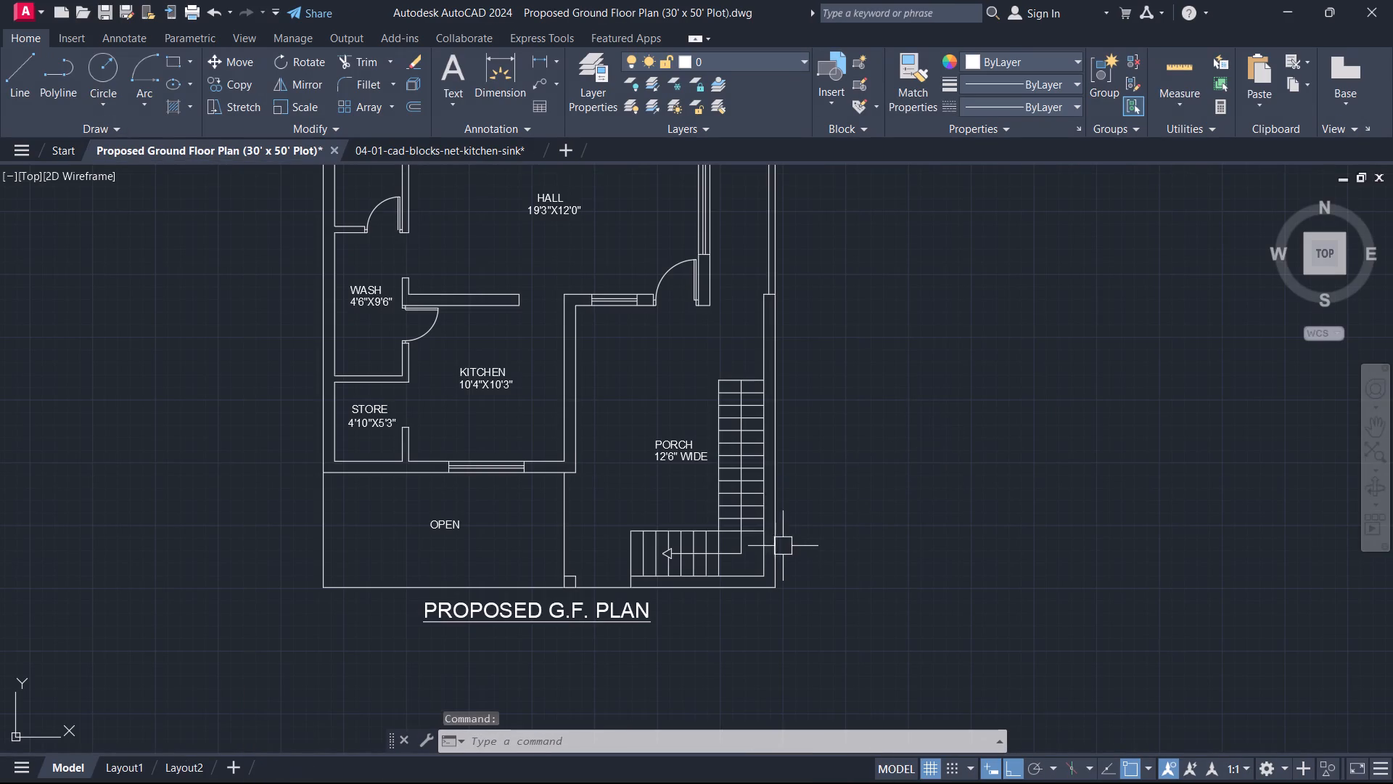
pyautogui.hotkey('ctrl', 'v')
pyautogui.scroll(-4, 833, 485)
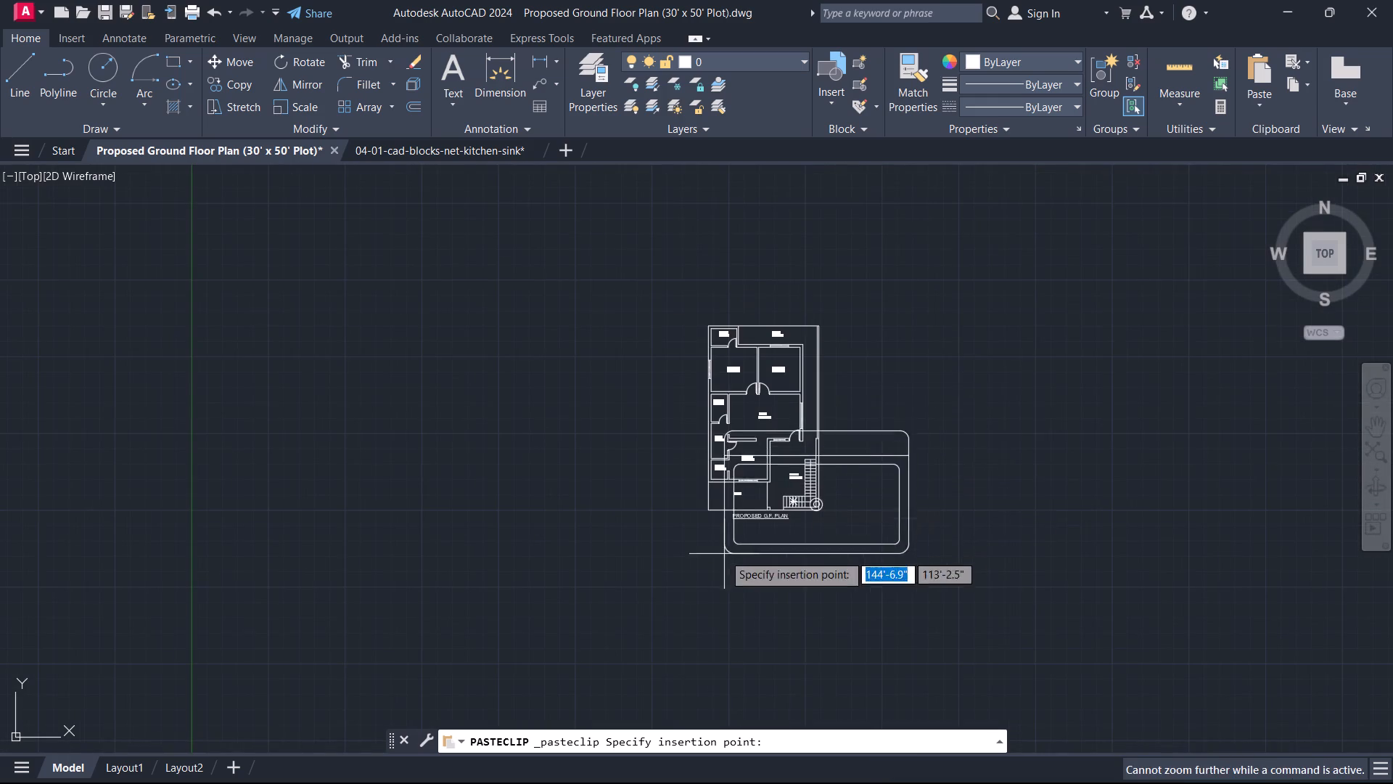
pyautogui.scroll(1, 887, 494)
pyautogui.moveTo(887, 494); pyautogui.dragTo(657, 563, button='middle')
pyautogui.click(666, 504)
pyautogui.press('Escape')
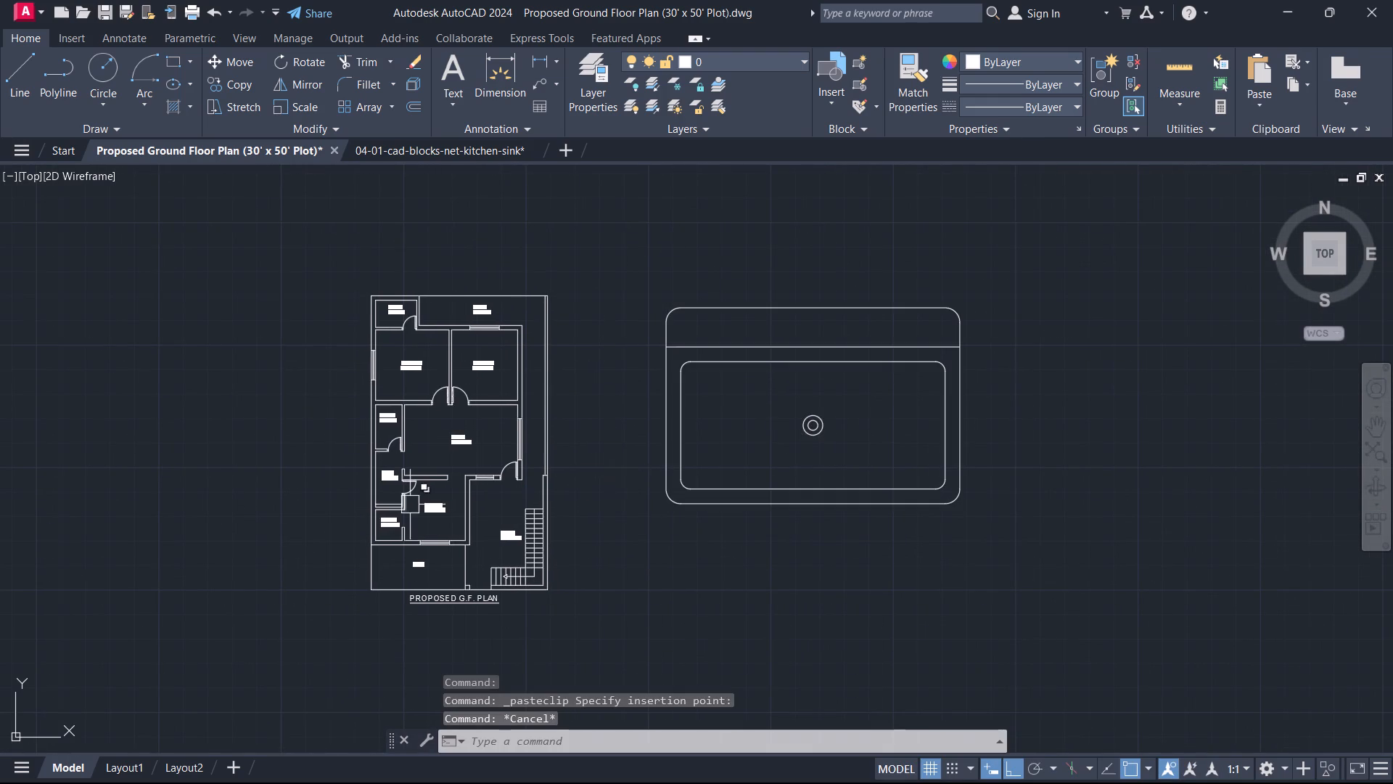
# Offset the inner face of the kitchen's south wall 2' into the kitchen for the counter edge.
pyautogui.moveTo(410, 505); pyautogui.dragTo(538, 437, button='middle')
pyautogui.scroll(1, 410, 505)
pyautogui.scroll(3, 564, 530)
pyautogui.write('O')
pyautogui.press('space')
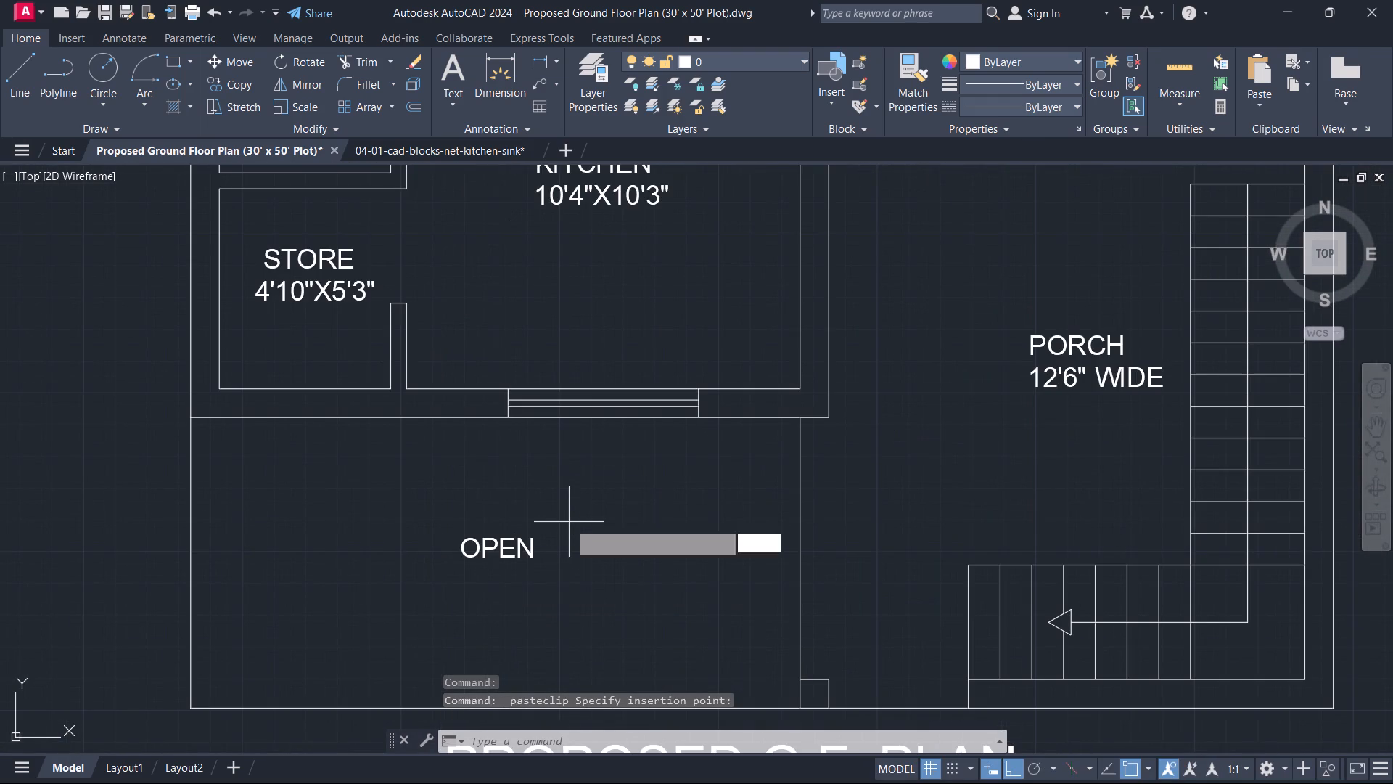
pyautogui.scroll(-1, 582, 494)
pyautogui.scroll(-1, 594, 399)
pyautogui.moveTo(594, 399); pyautogui.dragTo(572, 478, button='middle')
pyautogui.scroll(1, 572, 478)
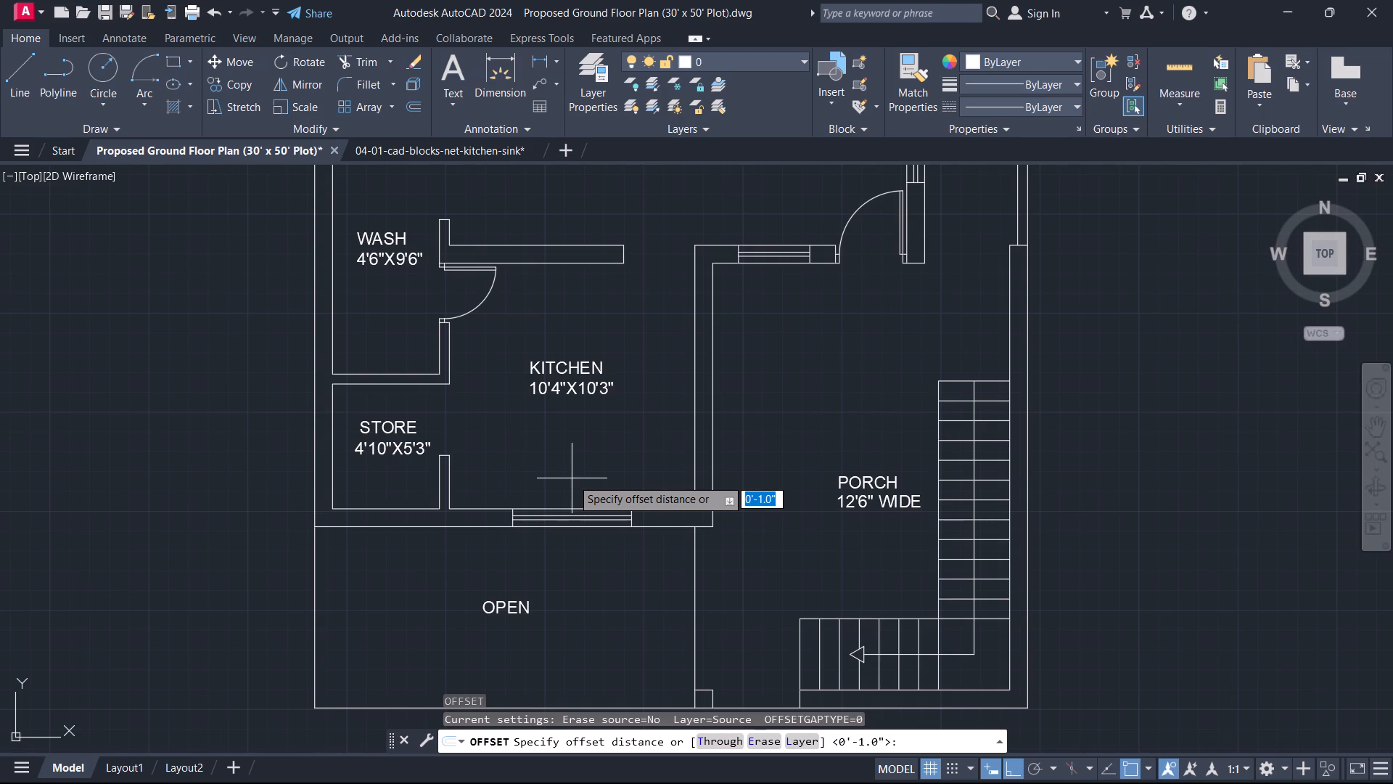
pyautogui.write("2'")
pyautogui.press('Return')
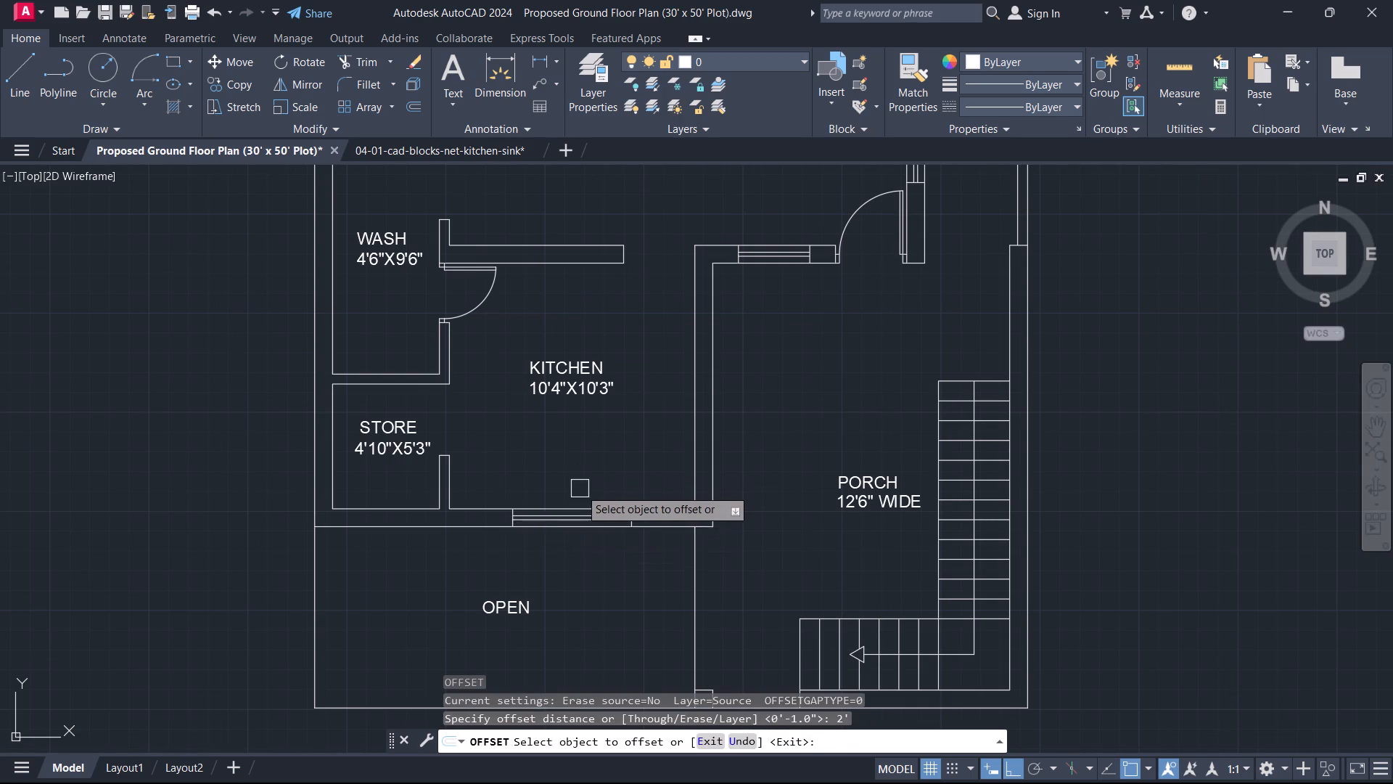
pyautogui.scroll(4, 570, 502)
pyautogui.click(573, 542)
pyautogui.click(575, 474)
pyautogui.press('Escape')
# Offset the inner face of the kitchen's east wall 2' into the kitchen for the side counter edge.
pyautogui.scroll(-4, 600, 454)
pyautogui.scroll(1, 600, 454)
pyautogui.scroll(-1, 600, 454)
pyautogui.moveTo(600, 454); pyautogui.dragTo(593, 481, button='middle')
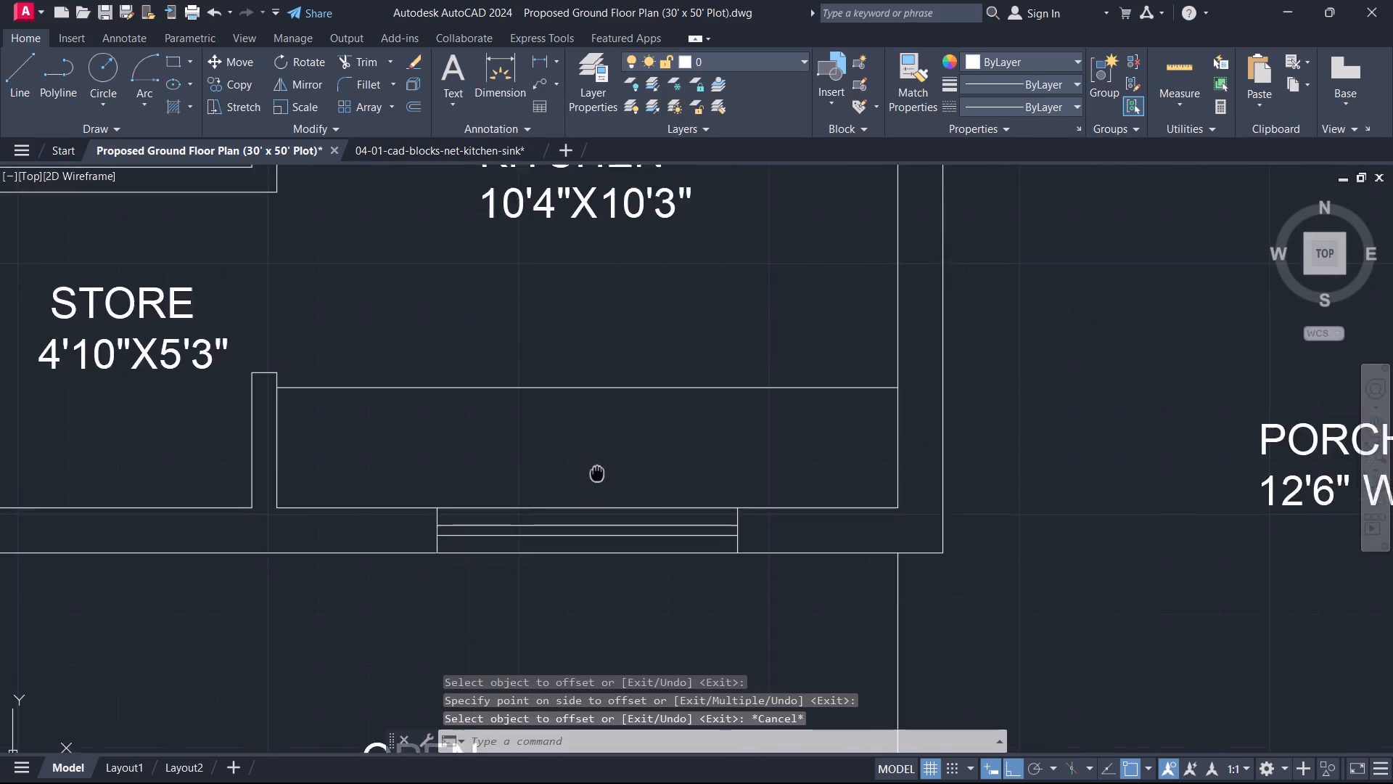
pyautogui.moveTo(593, 481); pyautogui.dragTo(515, 628, button='middle')
pyautogui.scroll(-1, 515, 628)
pyautogui.press('space')
pyautogui.press('space')
pyautogui.click(700, 501)
pyautogui.click(630, 513)
pyautogui.press('Escape')
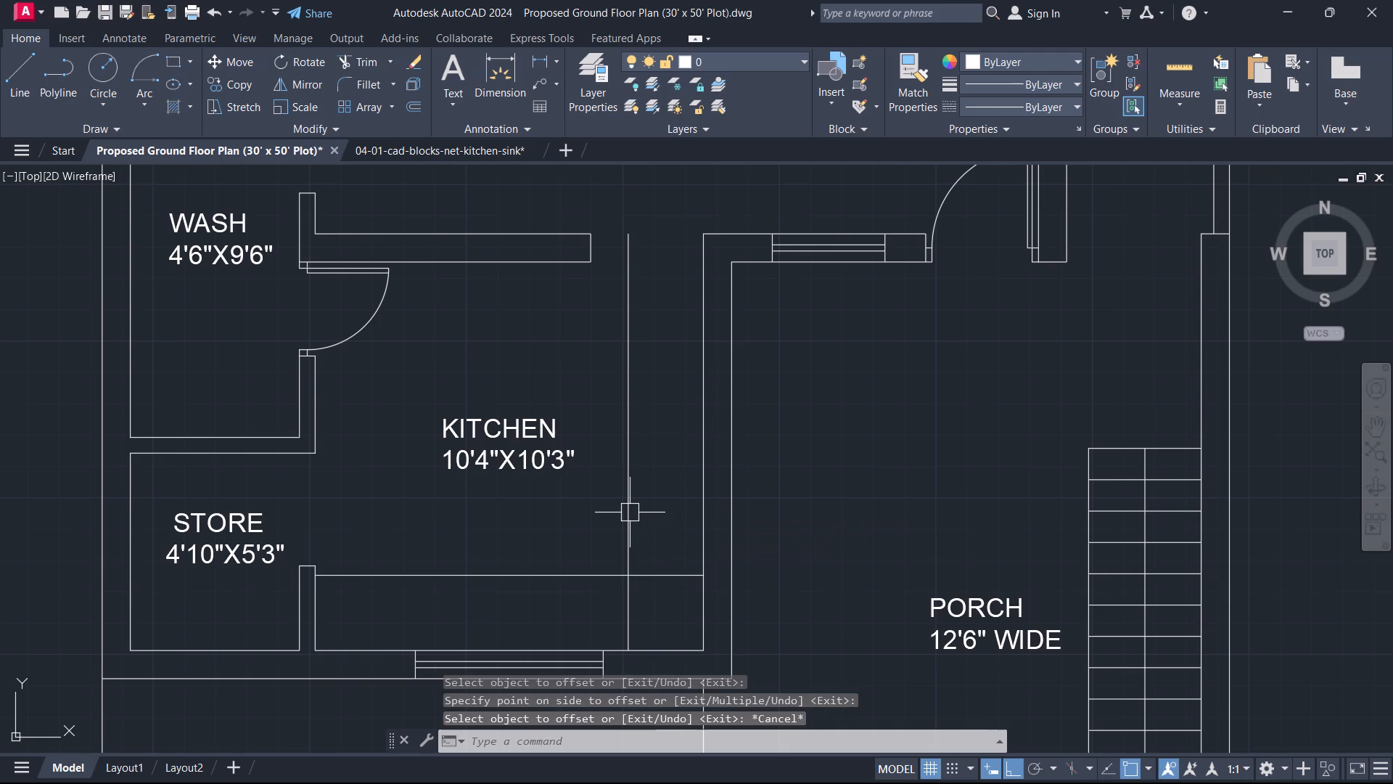
# Fillet the two kitchen counter edge lines into a sharp corner with radius 0.
pyautogui.press('f')
pyautogui.press('space')
pyautogui.moveTo(626, 526); pyautogui.dragTo(625, 534)
pyautogui.click(596, 570)
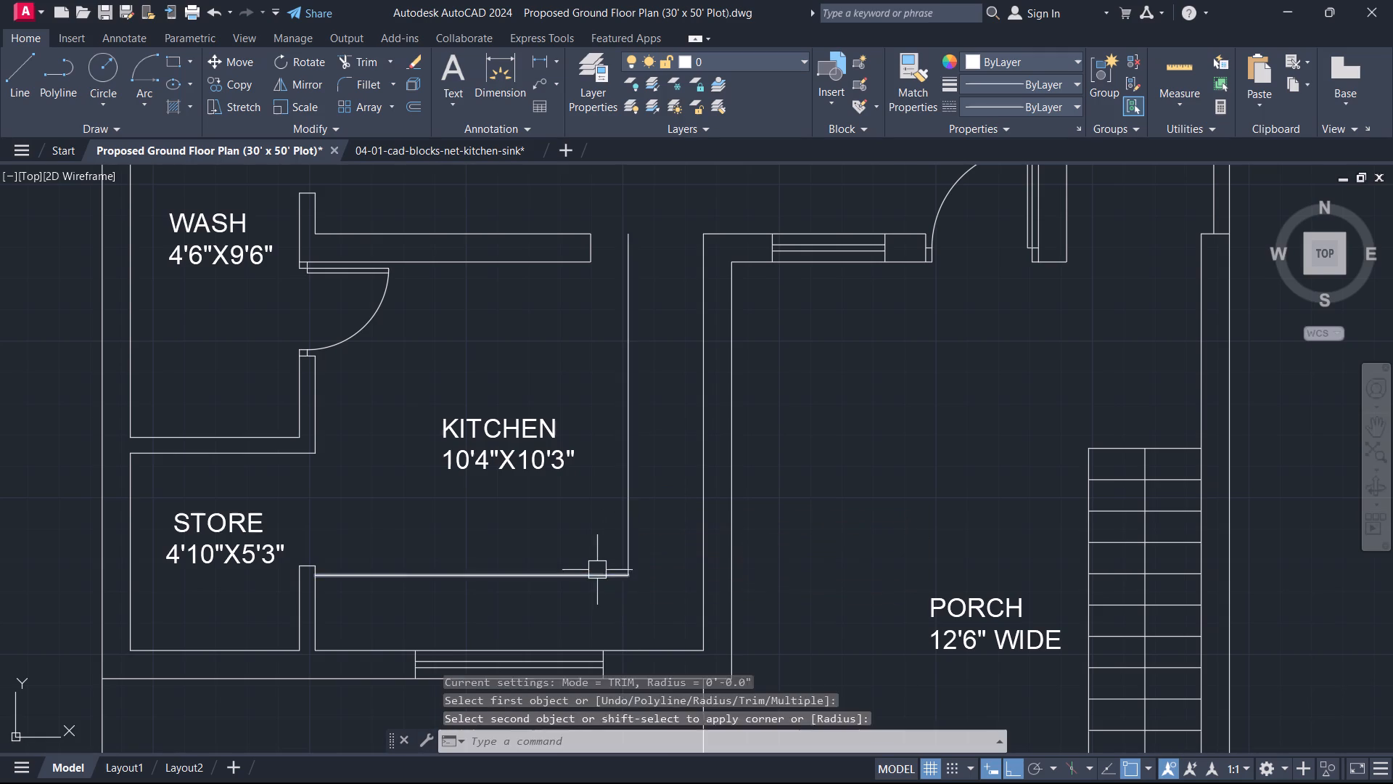
pyautogui.press('Escape')
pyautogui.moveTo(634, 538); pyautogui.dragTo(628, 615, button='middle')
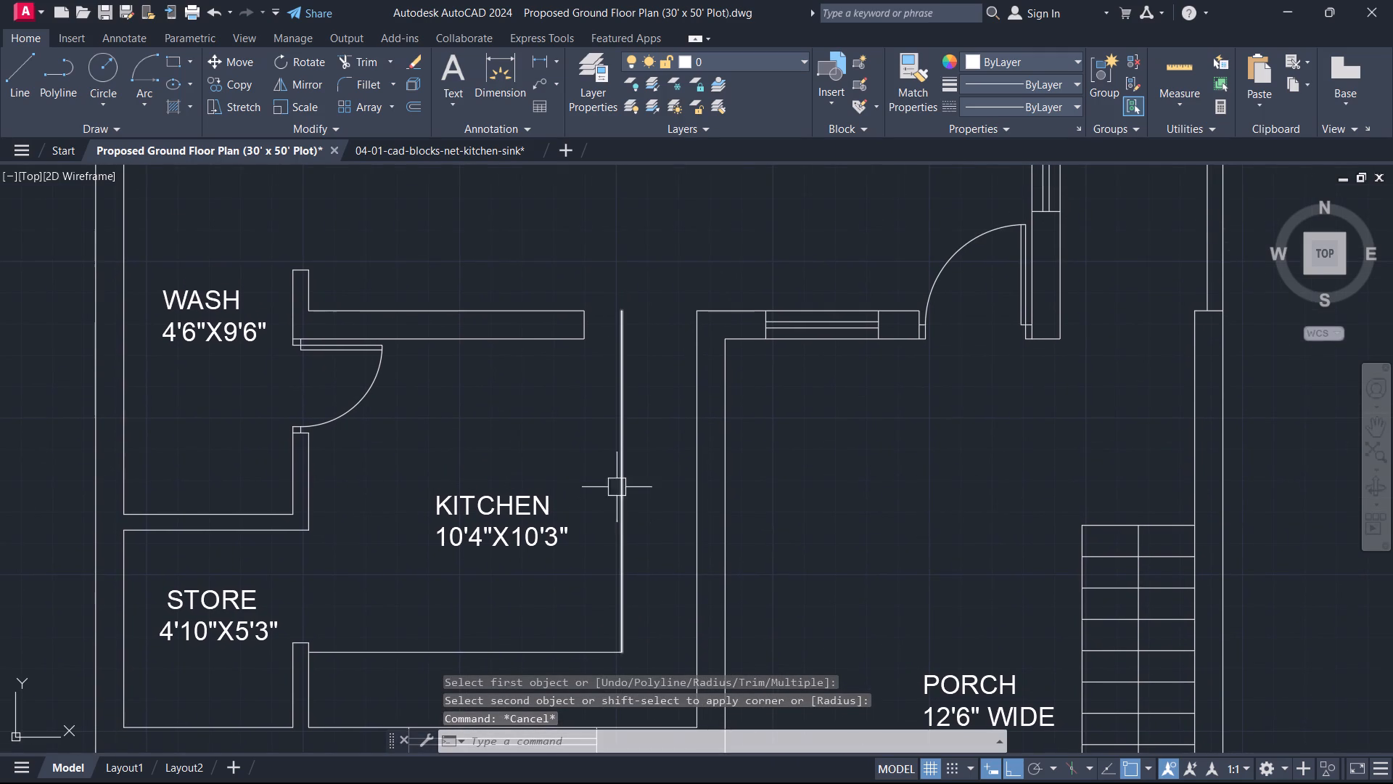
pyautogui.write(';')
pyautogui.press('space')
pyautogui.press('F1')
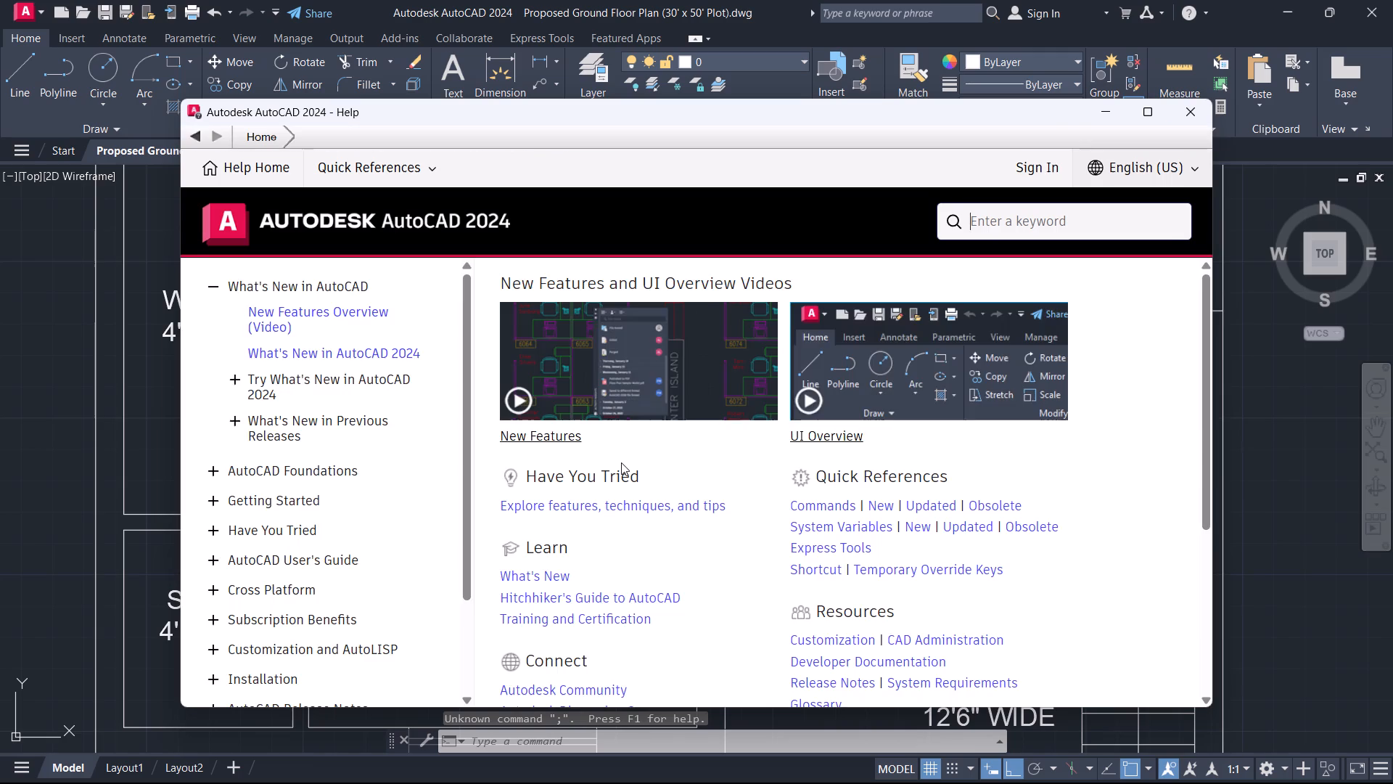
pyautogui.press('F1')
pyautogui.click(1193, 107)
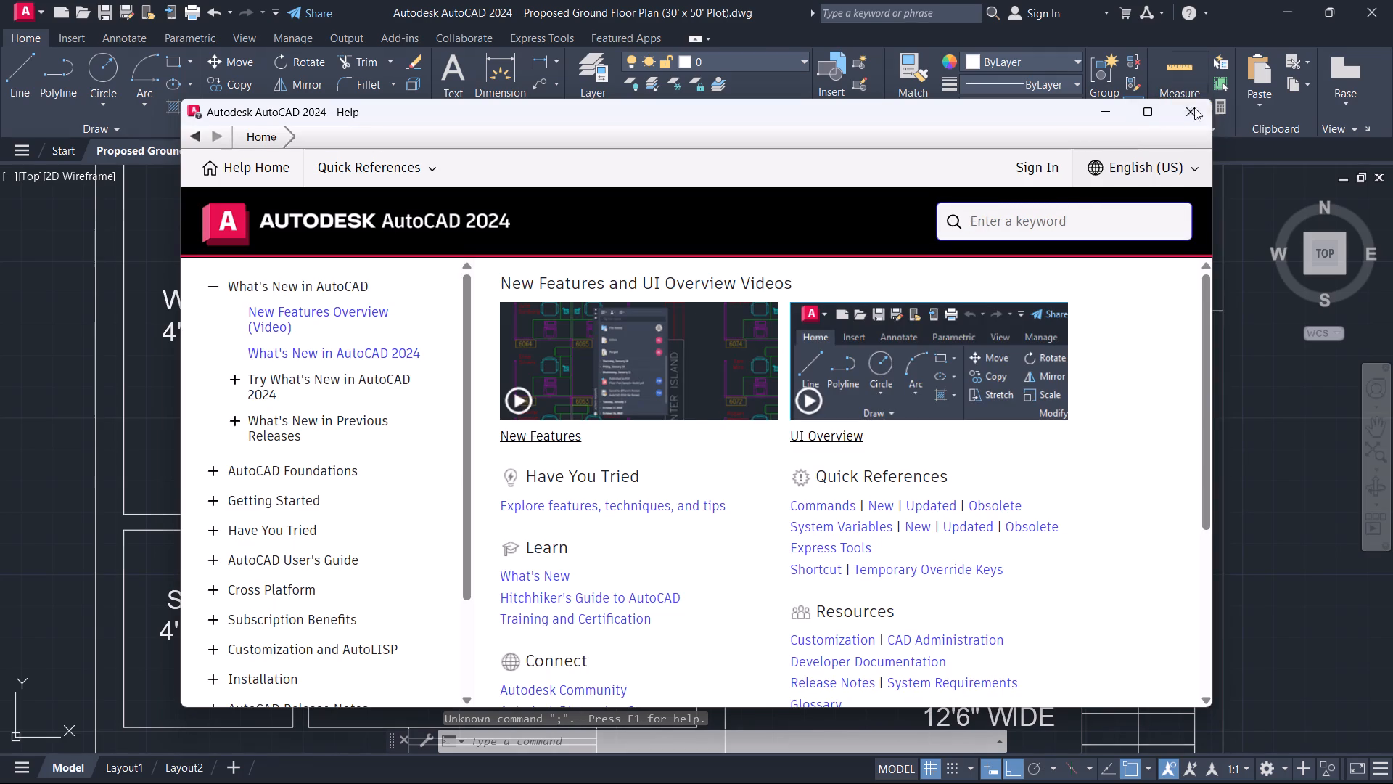
# Draw a horizontal line from the side counter edge to the kitchen's east wall to close the counter's north end.
pyautogui.press('l')
pyautogui.press('space')
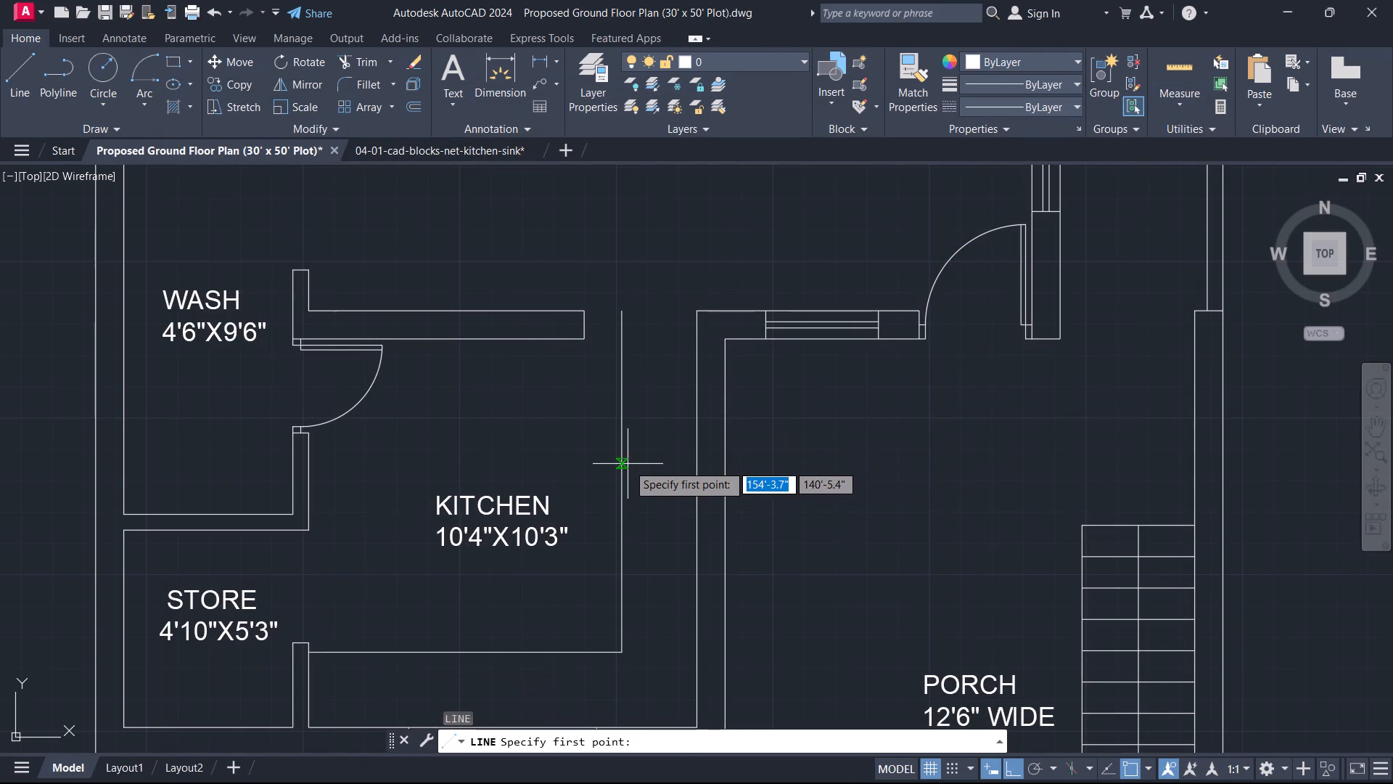
pyautogui.click(628, 464)
pyautogui.click(702, 467)
pyautogui.press('Escape')
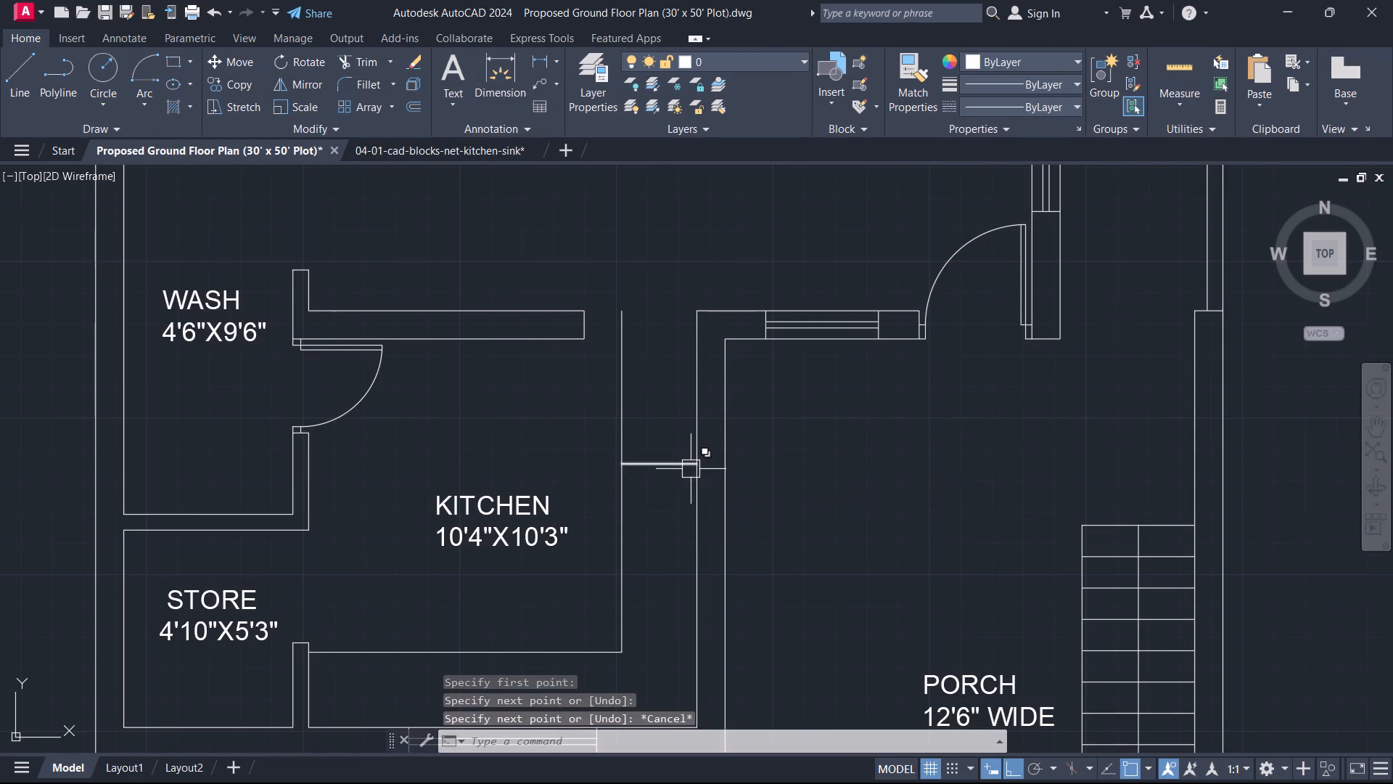
# Fillet the side counter edge with the new end line into a sharp corner, removing the excess edge to the north.
pyautogui.press('f')
pyautogui.press('space')
pyautogui.moveTo(621, 523); pyautogui.dragTo(626, 517)
pyautogui.click(654, 465)
pyautogui.press('Escape')
# Scale the oversized sink block down freehand to a small fixture size, using its southwest corner as base point.
pyautogui.scroll(-4, 659, 471)
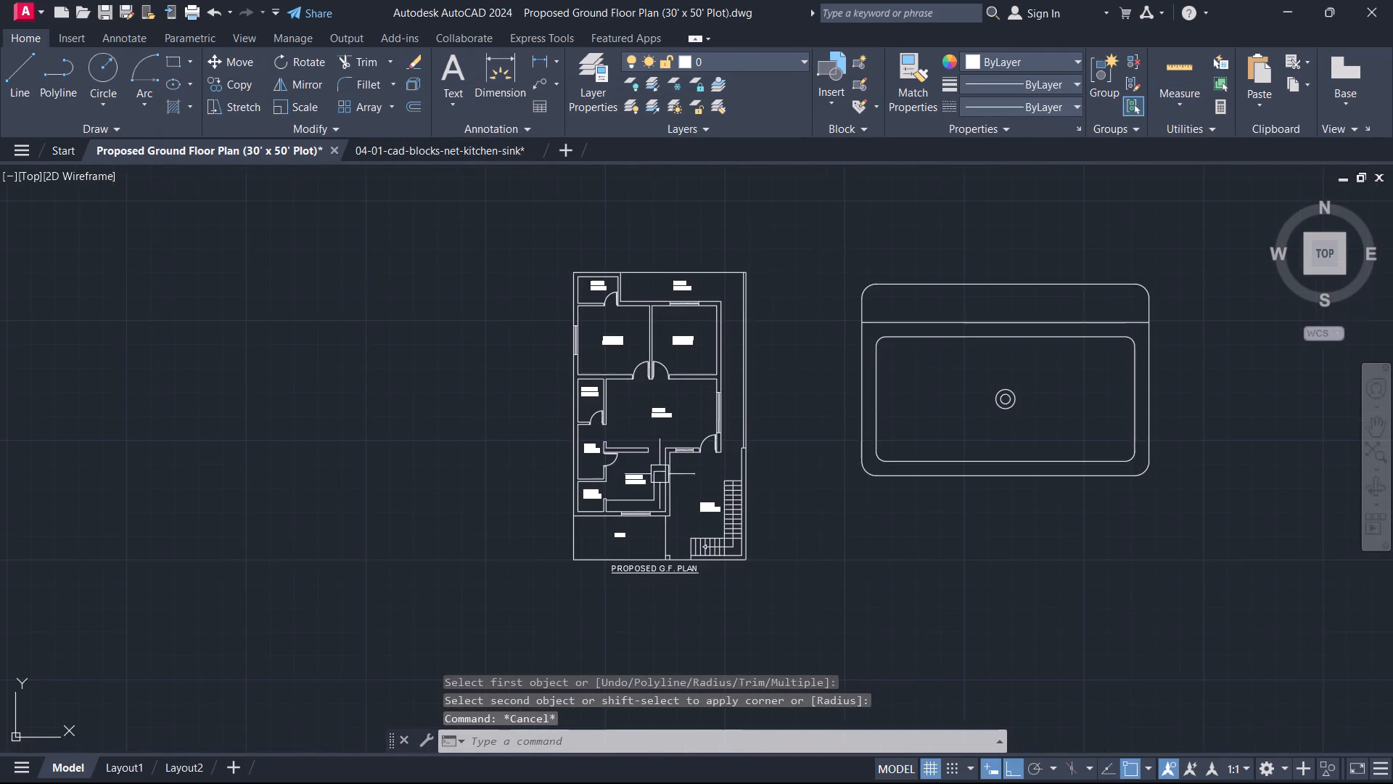
pyautogui.moveTo(660, 495); pyautogui.dragTo(724, 488, button='middle')
pyautogui.scroll(1, 667, 498)
pyautogui.scroll(-3, 783, 471)
pyautogui.click(921, 467)
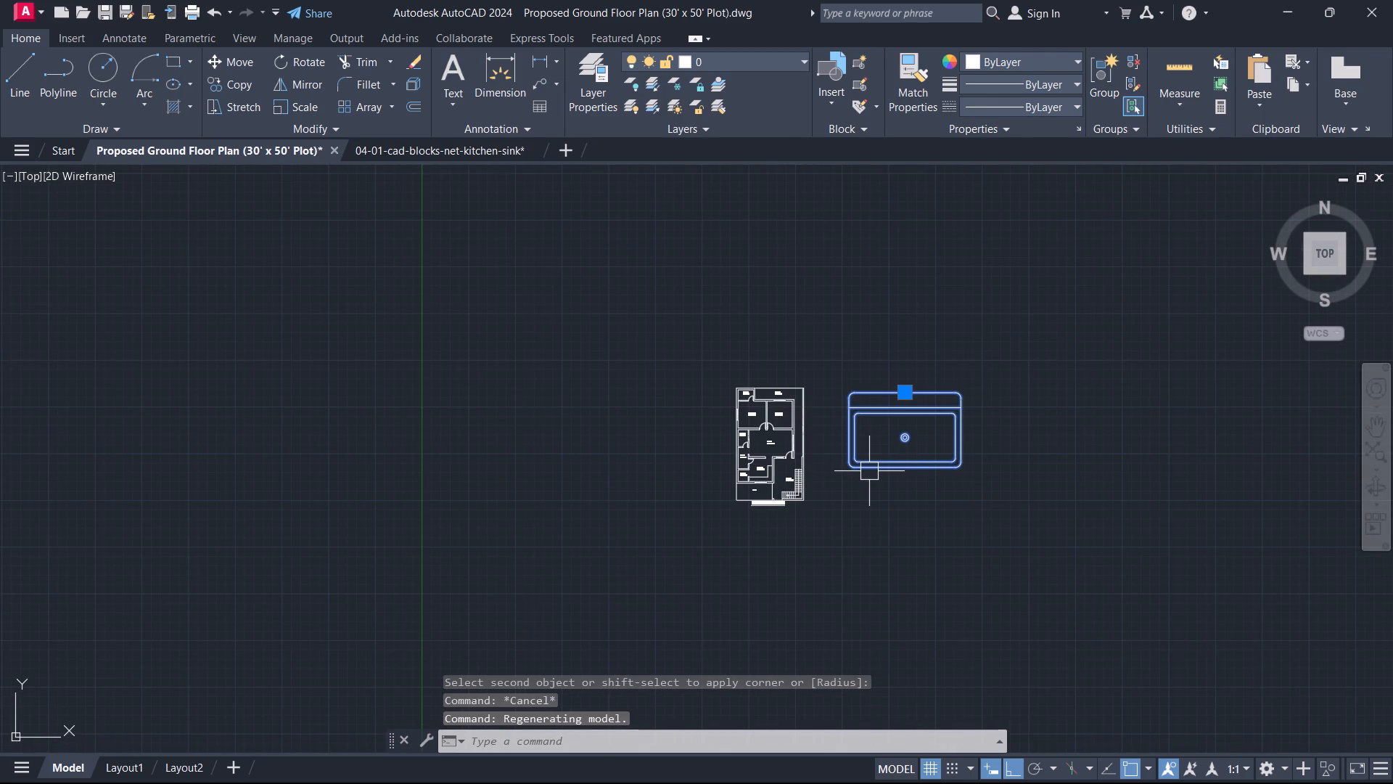
pyautogui.write('SC')
pyautogui.press('space')
pyautogui.scroll(2, 855, 478)
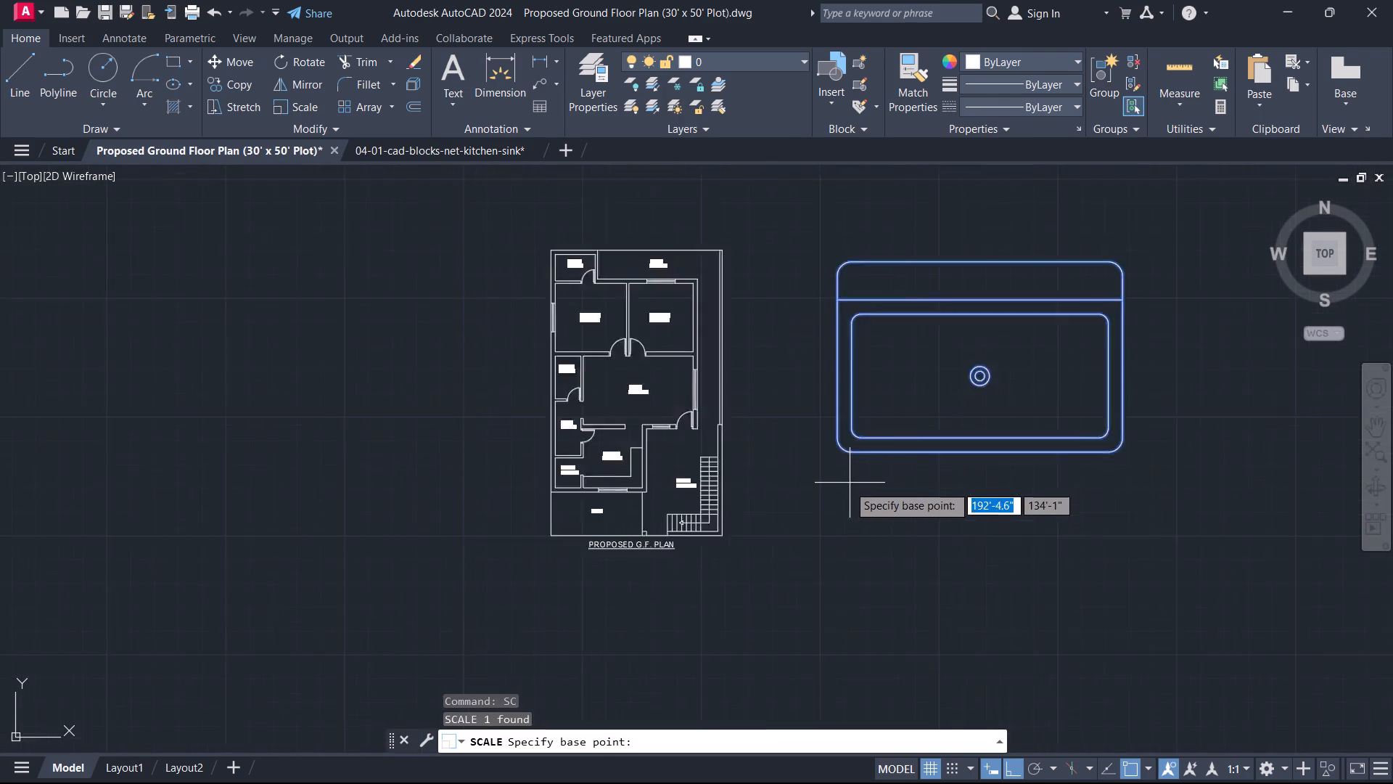
pyautogui.scroll(3, 848, 485)
pyautogui.click(821, 334)
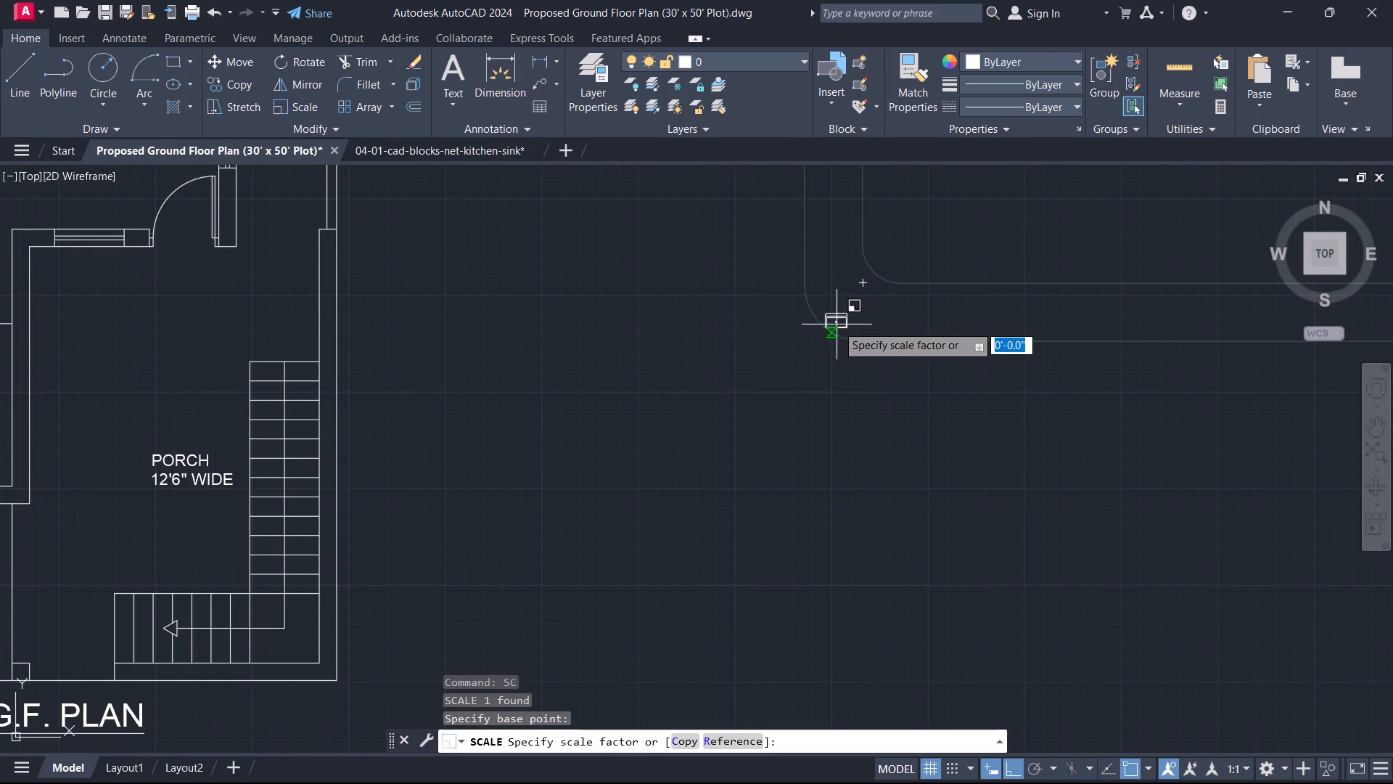
pyautogui.scroll(2, 837, 324)
pyautogui.click(837, 324)
pyautogui.press('Escape')
pyautogui.scroll(-3, 842, 328)
pyautogui.moveTo(845, 352); pyautogui.dragTo(863, 412, button='middle')
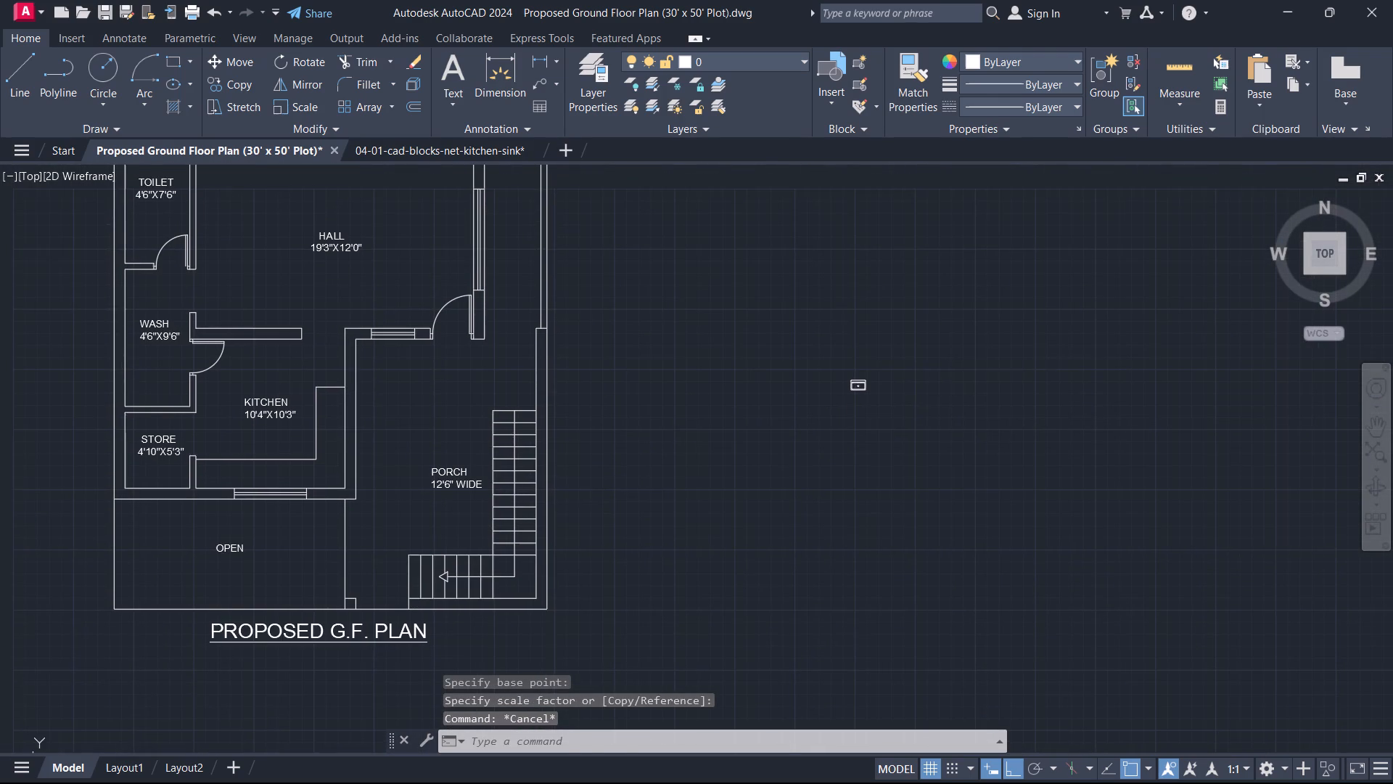
# Copy the reduced sink straight west into the empty space between the plan and the original sink.
pyautogui.click(863, 412)
pyautogui.click(840, 338)
pyautogui.press('c')
pyautogui.write('O')
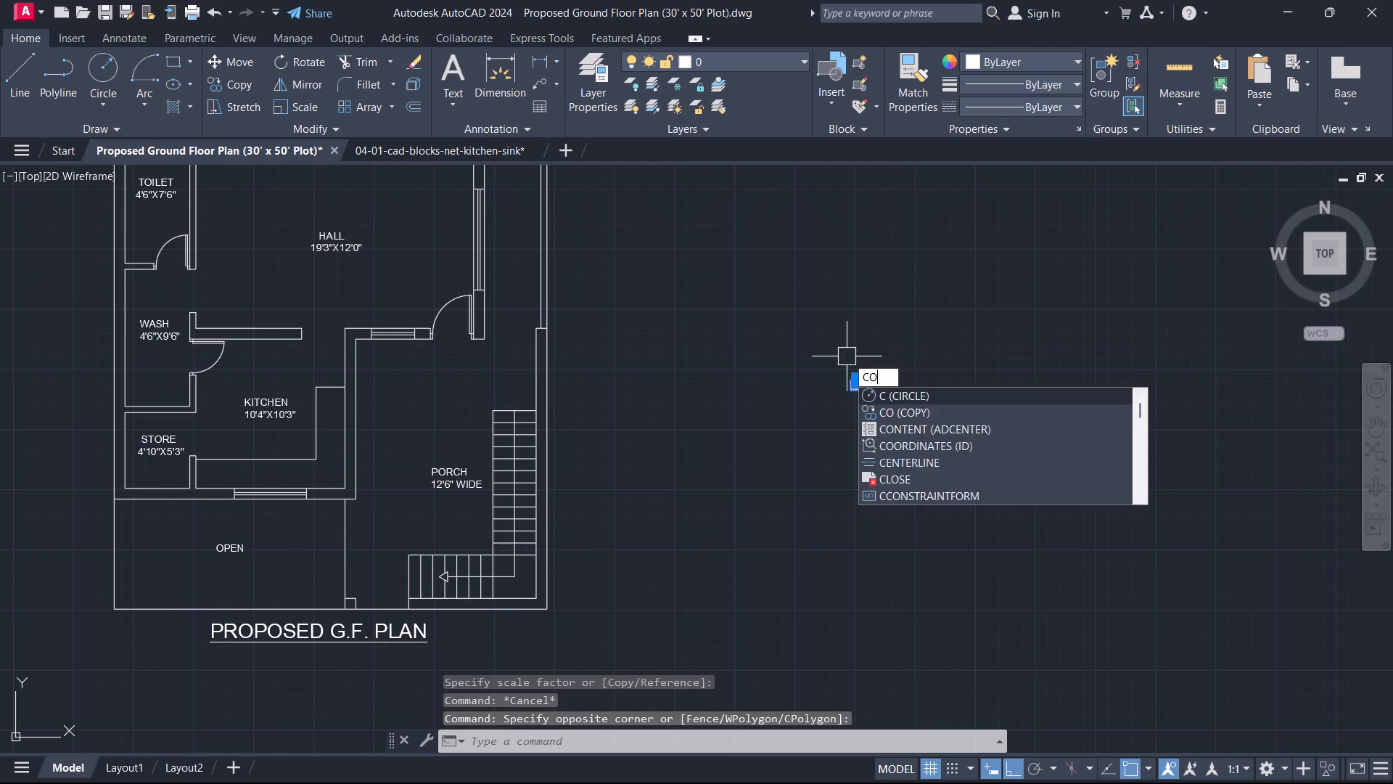
pyautogui.press('space')
pyautogui.scroll(3, 868, 409)
pyautogui.click(818, 292)
pyautogui.scroll(-1, 707, 346)
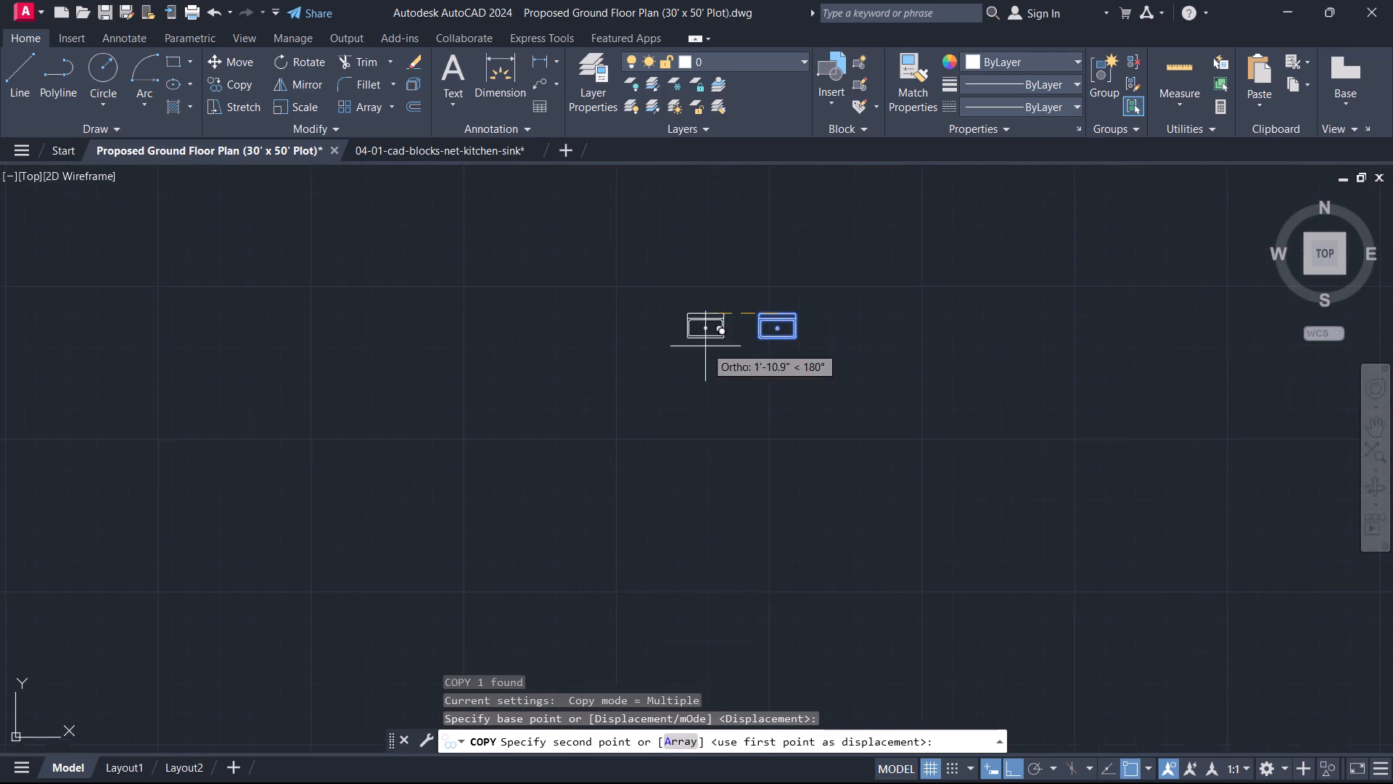
pyautogui.scroll(-1, 705, 346)
pyautogui.moveTo(705, 346); pyautogui.dragTo(1315, 356, button='middle')
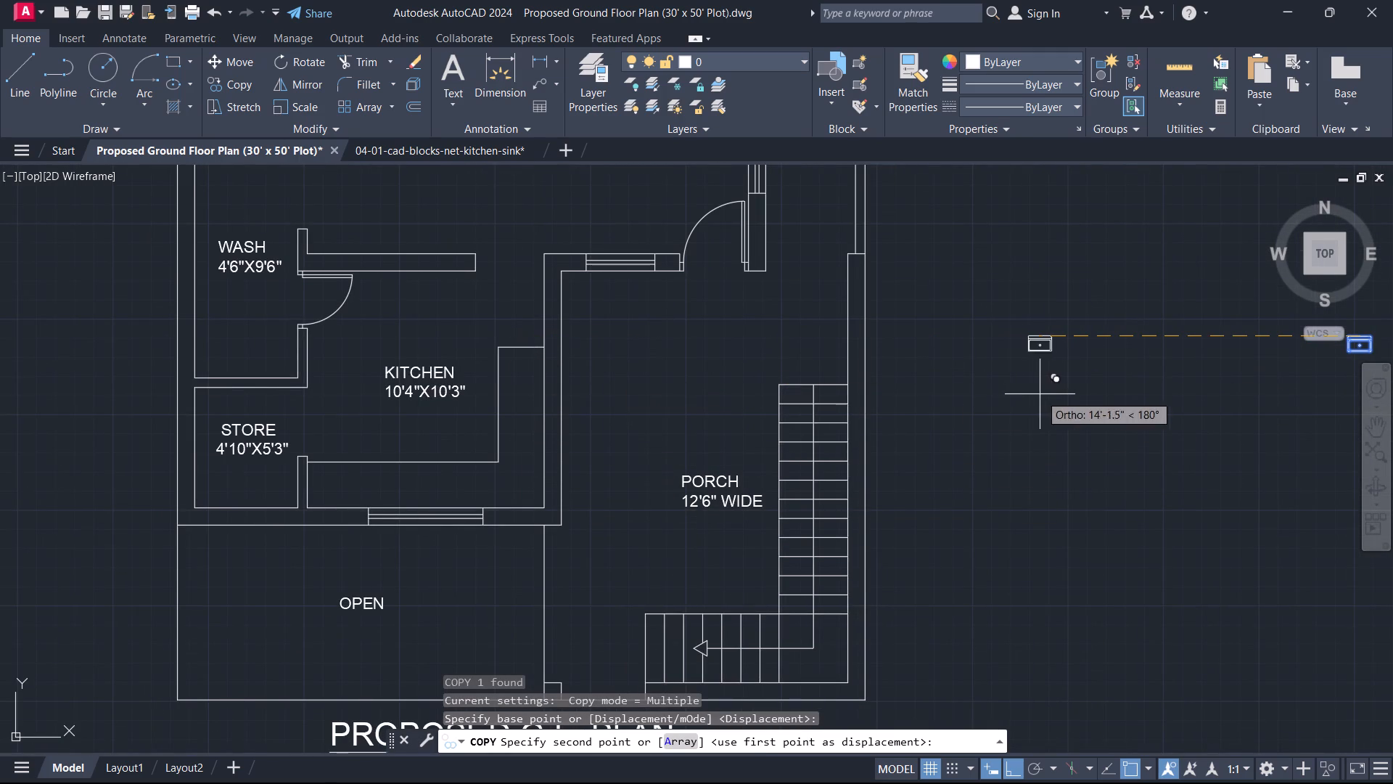
pyautogui.click(1028, 388)
pyautogui.press('Escape')
# Rotate the copied sink 180° about the midpoint of its back edge.
pyautogui.moveTo(1068, 393); pyautogui.dragTo(1067, 384)
pyautogui.click(992, 287)
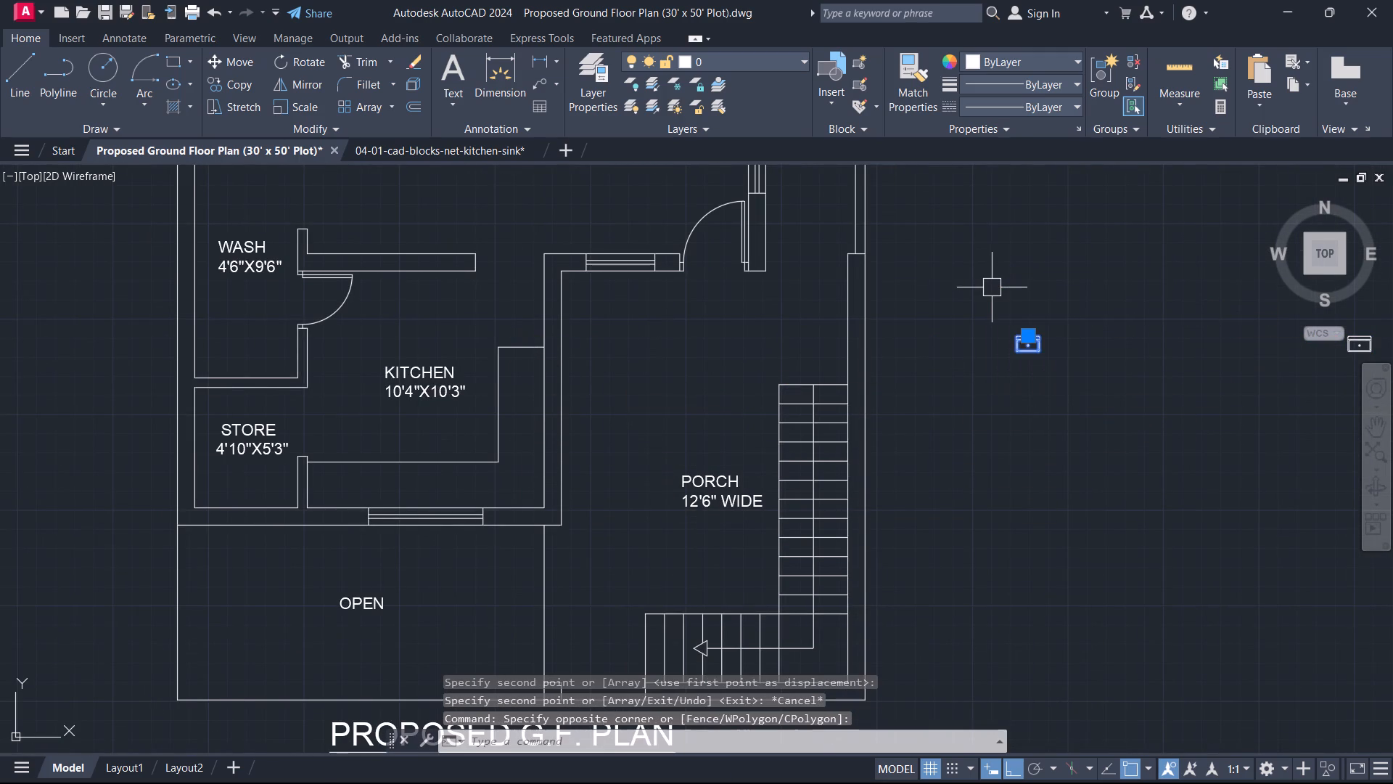
pyautogui.press('r')
pyautogui.write('O')
pyautogui.press('space')
pyautogui.scroll(2, 986, 297)
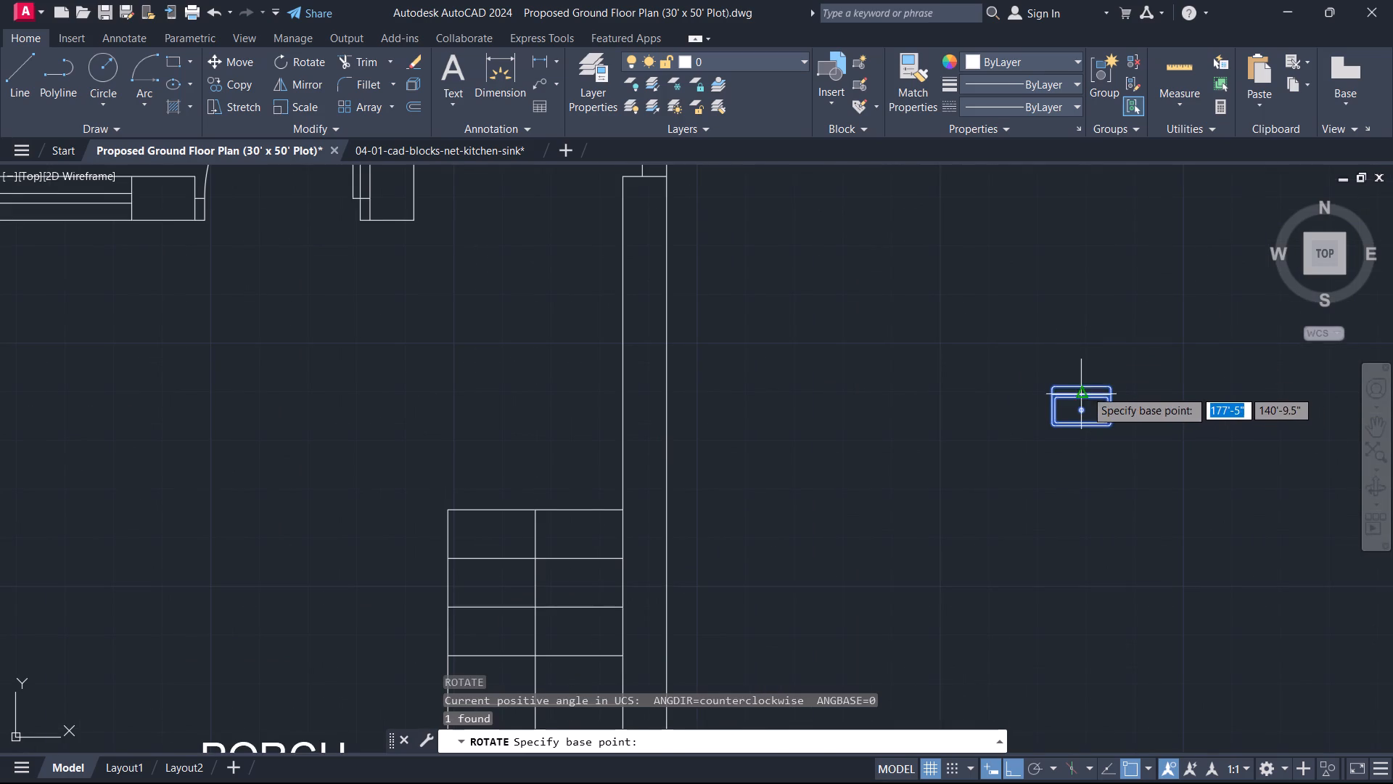
pyautogui.click(1082, 387)
pyautogui.click(984, 404)
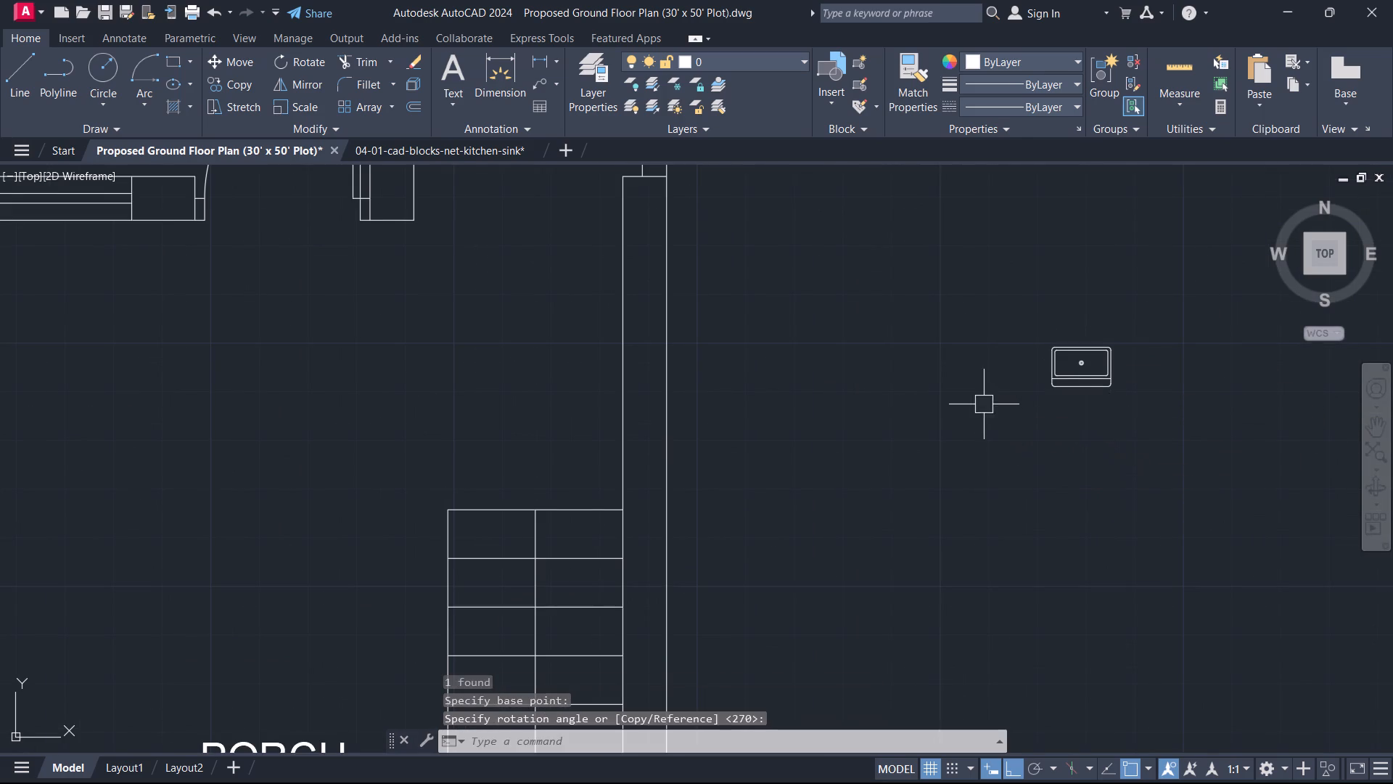
pyautogui.press('Escape')
# Scale the rotated sink up freehand by a factor of about 1.5 from a point just below its back edge.
pyautogui.moveTo(1125, 405); pyautogui.dragTo(1119, 397)
pyautogui.click(1051, 310)
pyautogui.write('SC')
pyautogui.press('space')
pyautogui.scroll(2, 1062, 337)
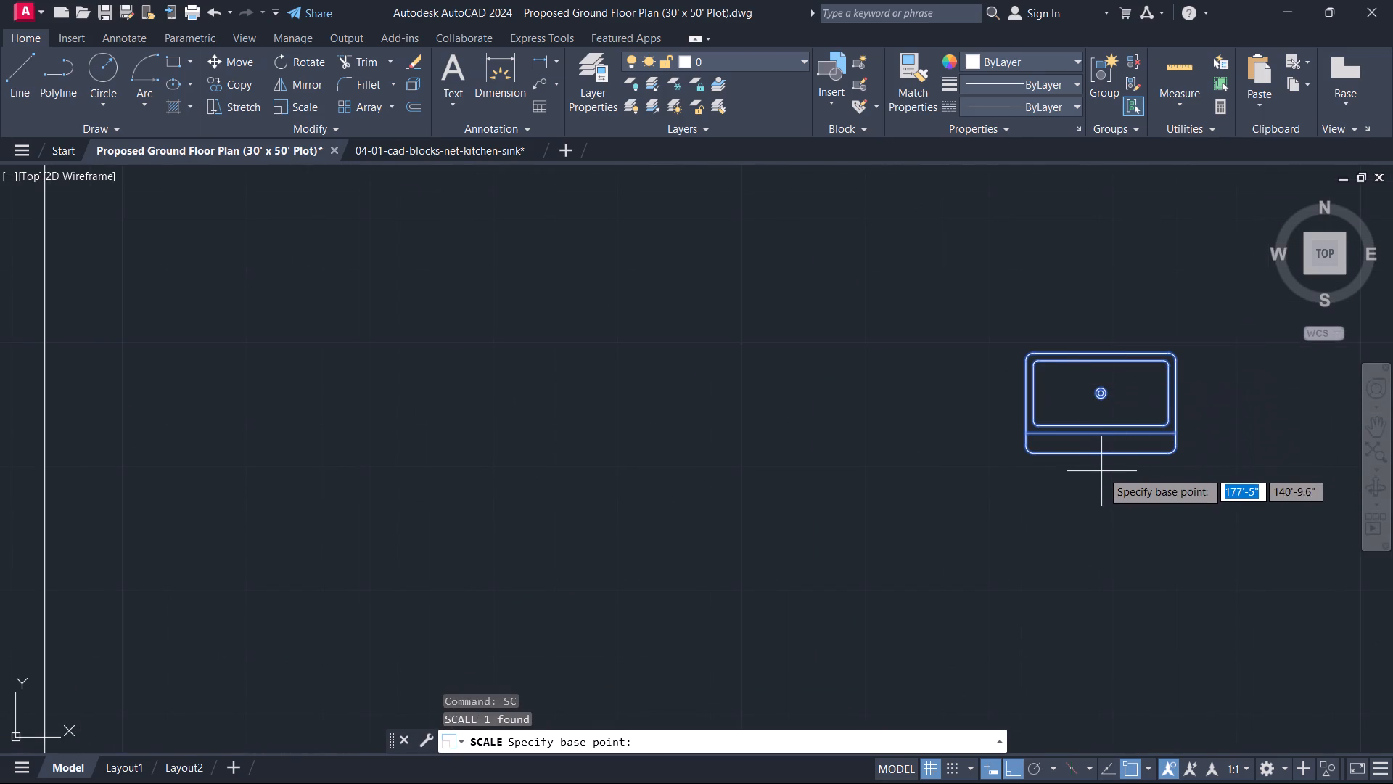
pyautogui.click(1102, 470)
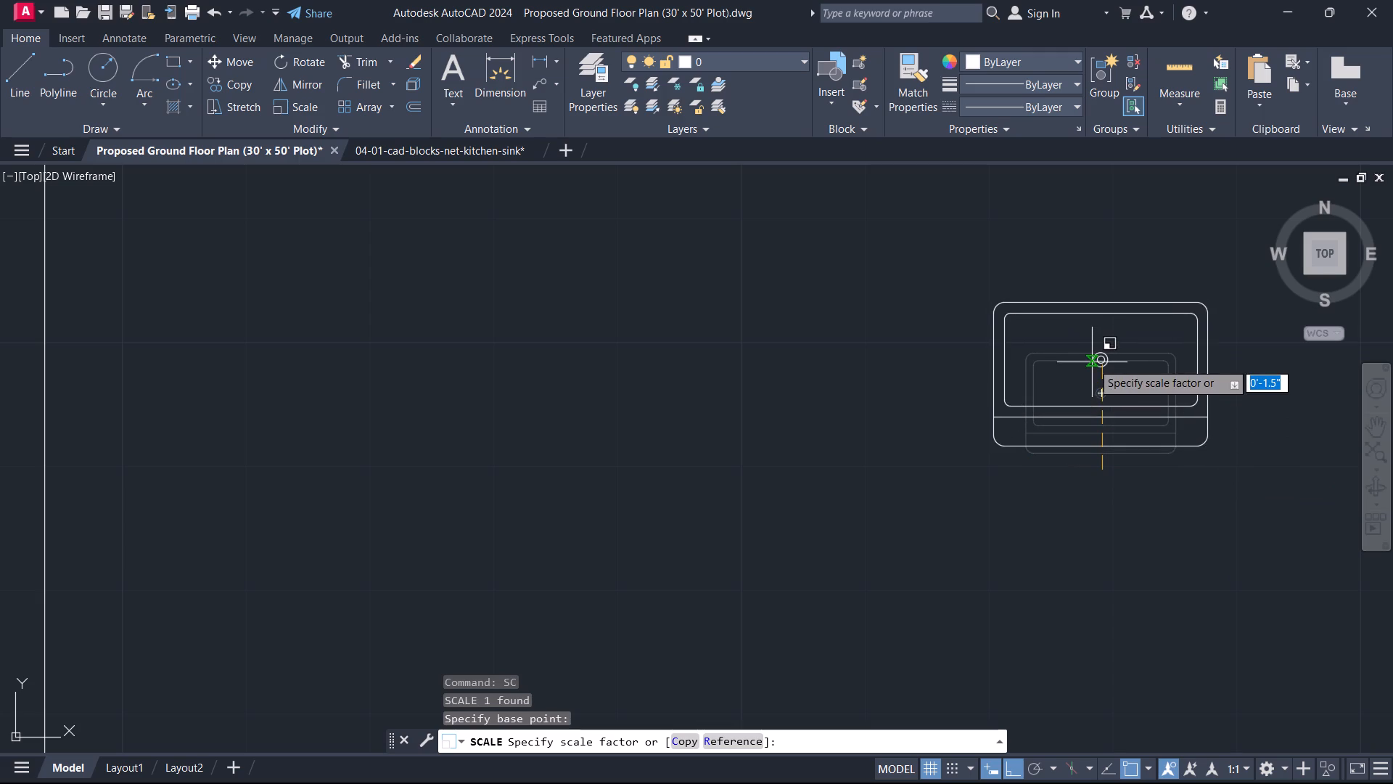
pyautogui.click(1095, 350)
# Copy the rotated sink onto the kitchen's south counter, in front of the window.
pyautogui.scroll(-5, 1069, 404)
pyautogui.click(1082, 426)
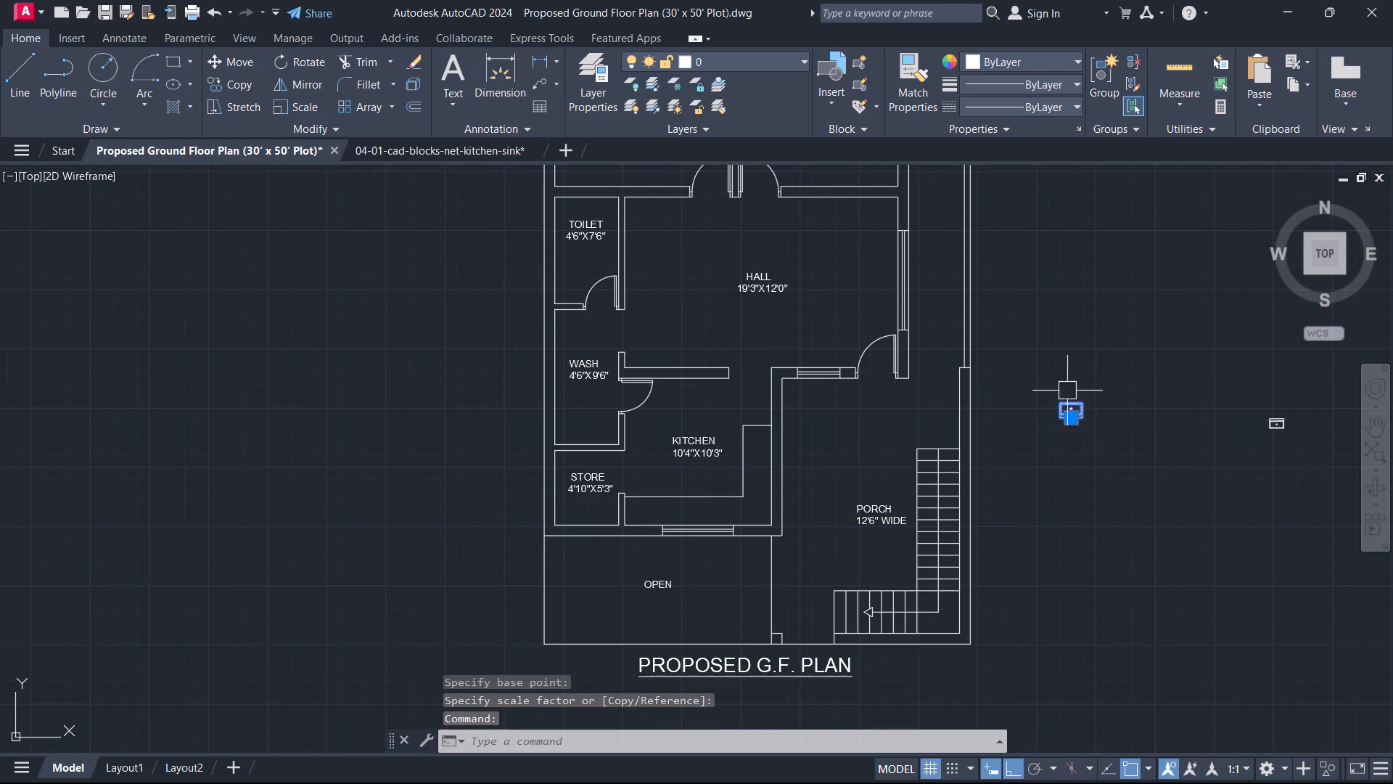
pyautogui.click(1063, 379)
pyautogui.press('Escape')
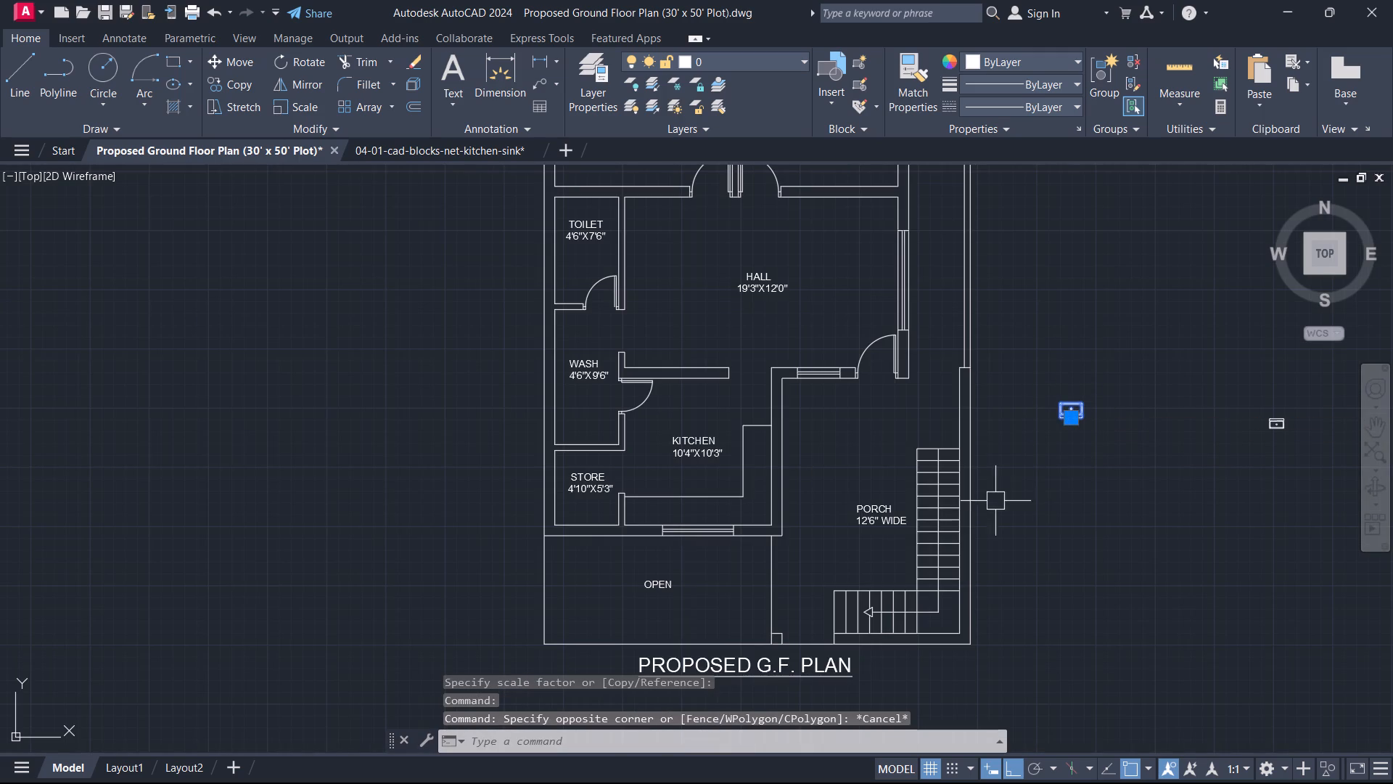
pyautogui.write('CO')
pyautogui.press('space')
pyautogui.scroll(4, 1077, 455)
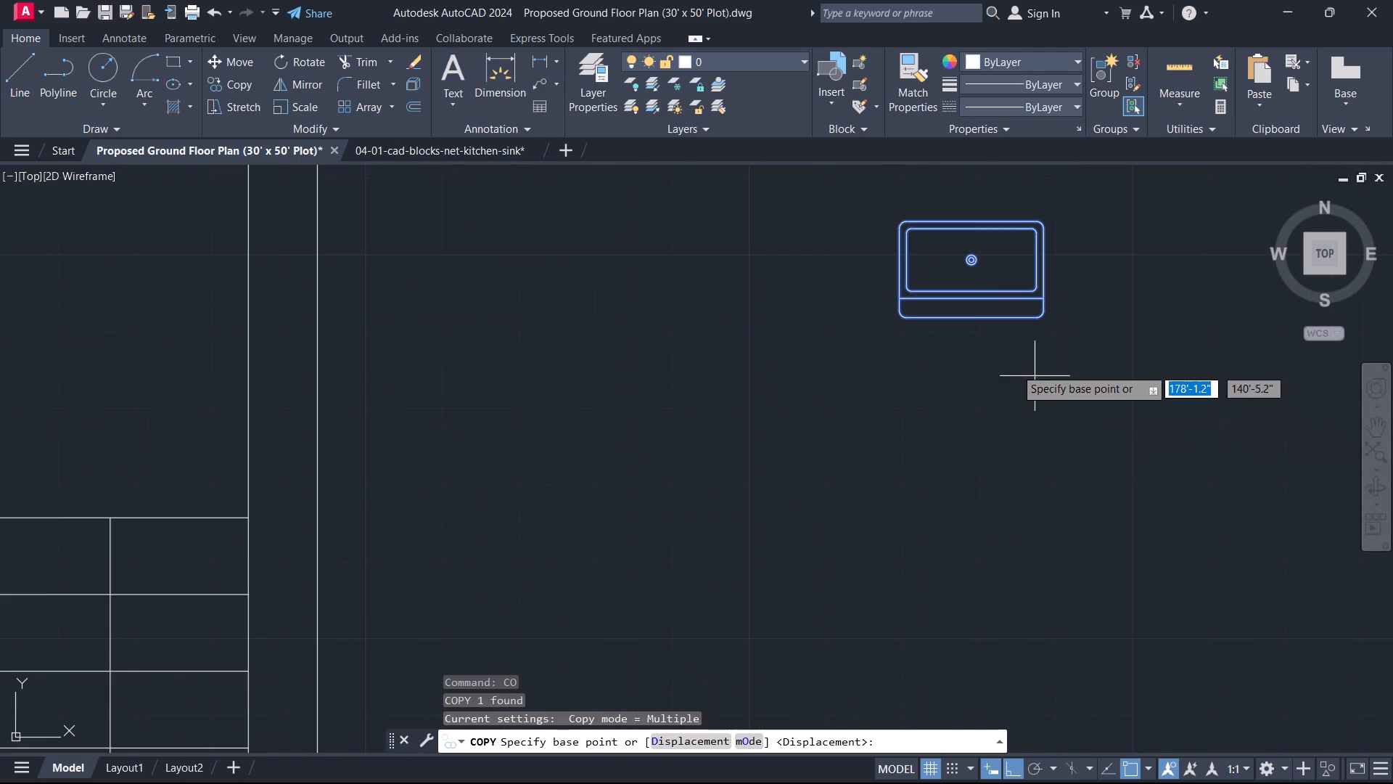
pyautogui.click(973, 327)
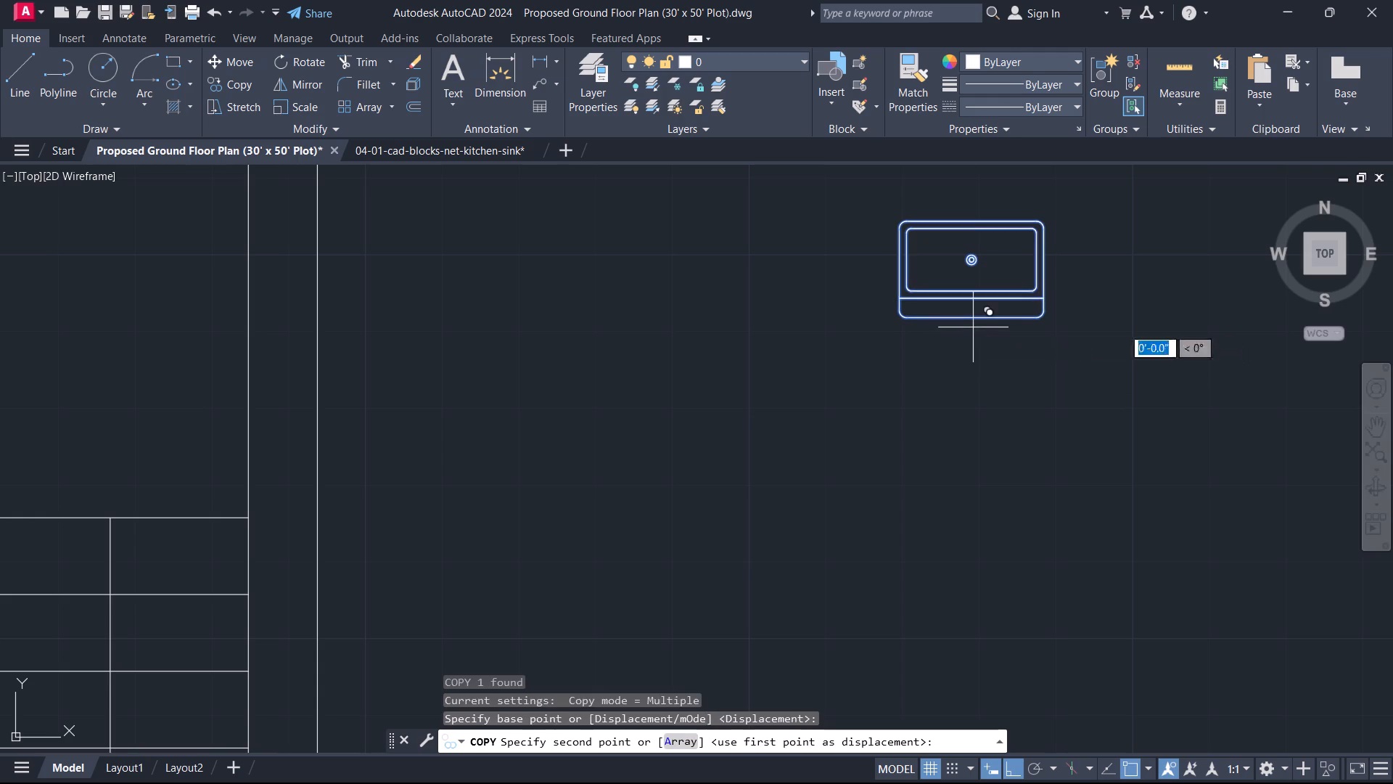
pyautogui.scroll(-4, 944, 348)
pyautogui.moveTo(906, 396); pyautogui.dragTo(1164, 305, button='middle')
pyautogui.scroll(3, 873, 336)
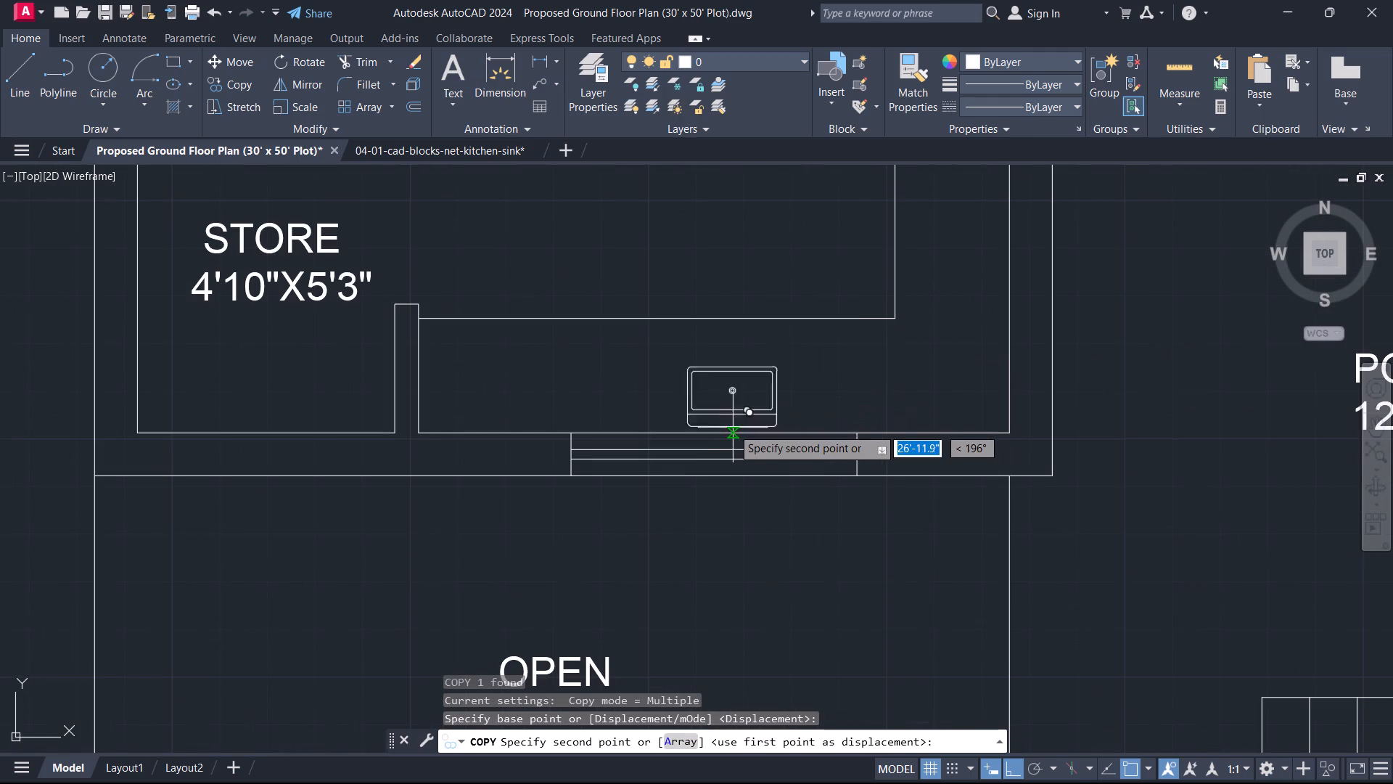
pyautogui.click(720, 431)
pyautogui.press('Escape')
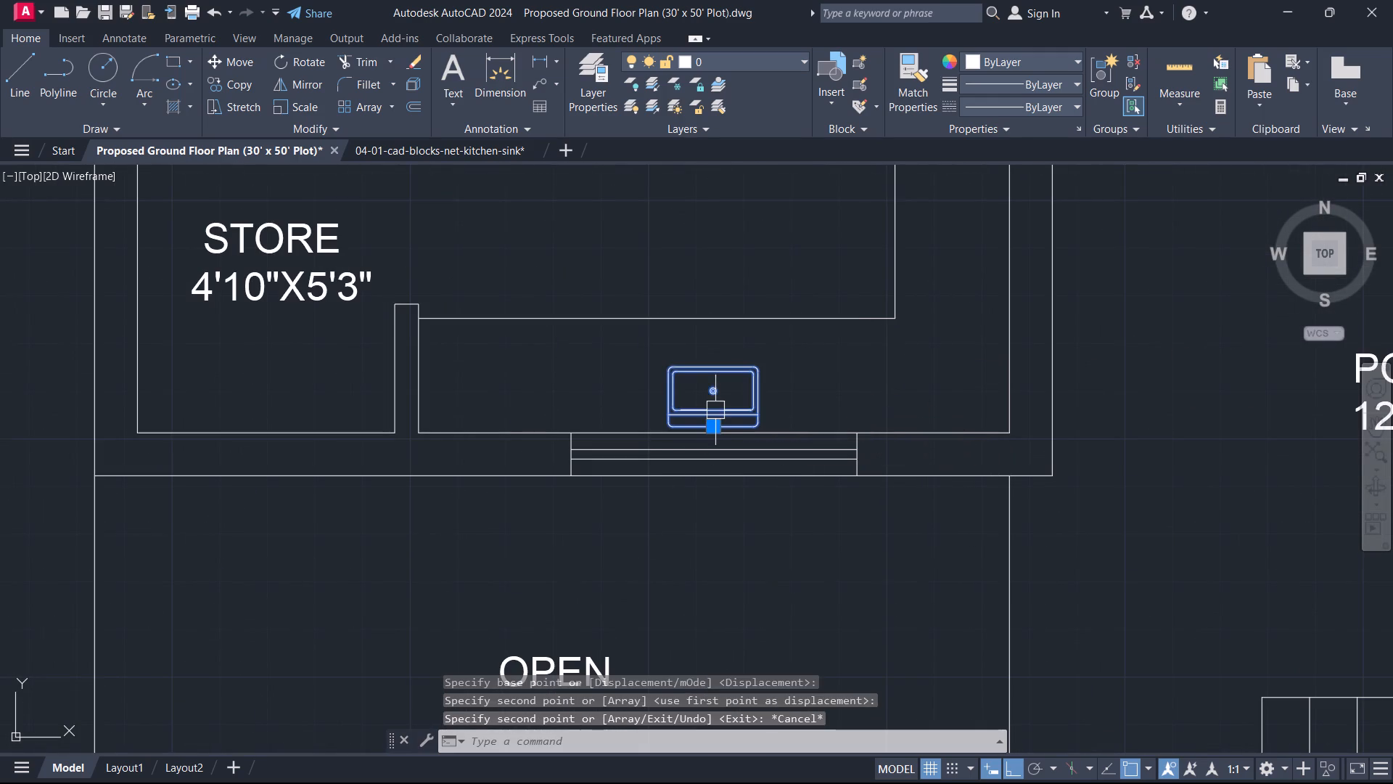
# Scale the kitchen sink up freehand by a factor of about 1.5, with the base point on the south wall's inner face.
pyautogui.click(715, 410)
pyautogui.press('s')
pyautogui.write('C')
pyautogui.press('space')
pyautogui.scroll(3, 711, 424)
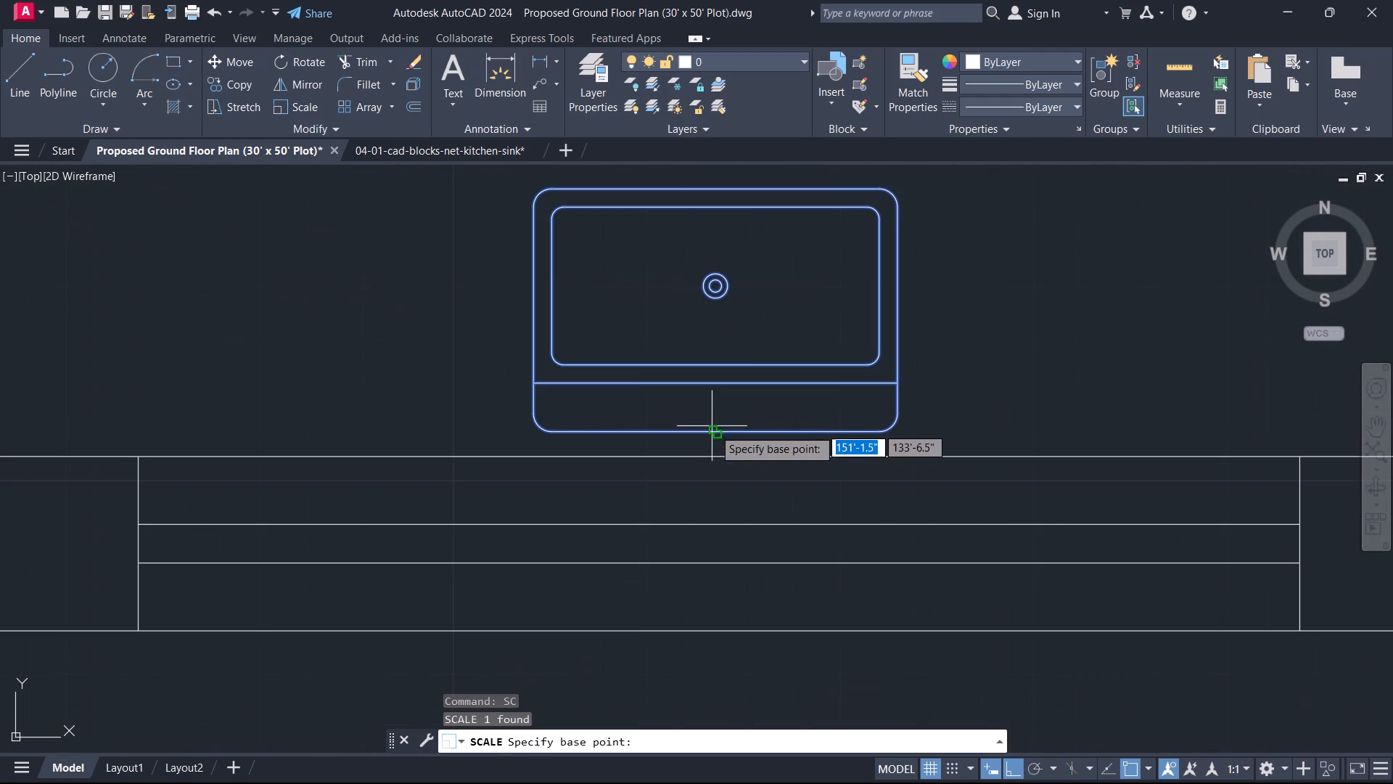
pyautogui.click(717, 462)
pyautogui.scroll(-3, 720, 390)
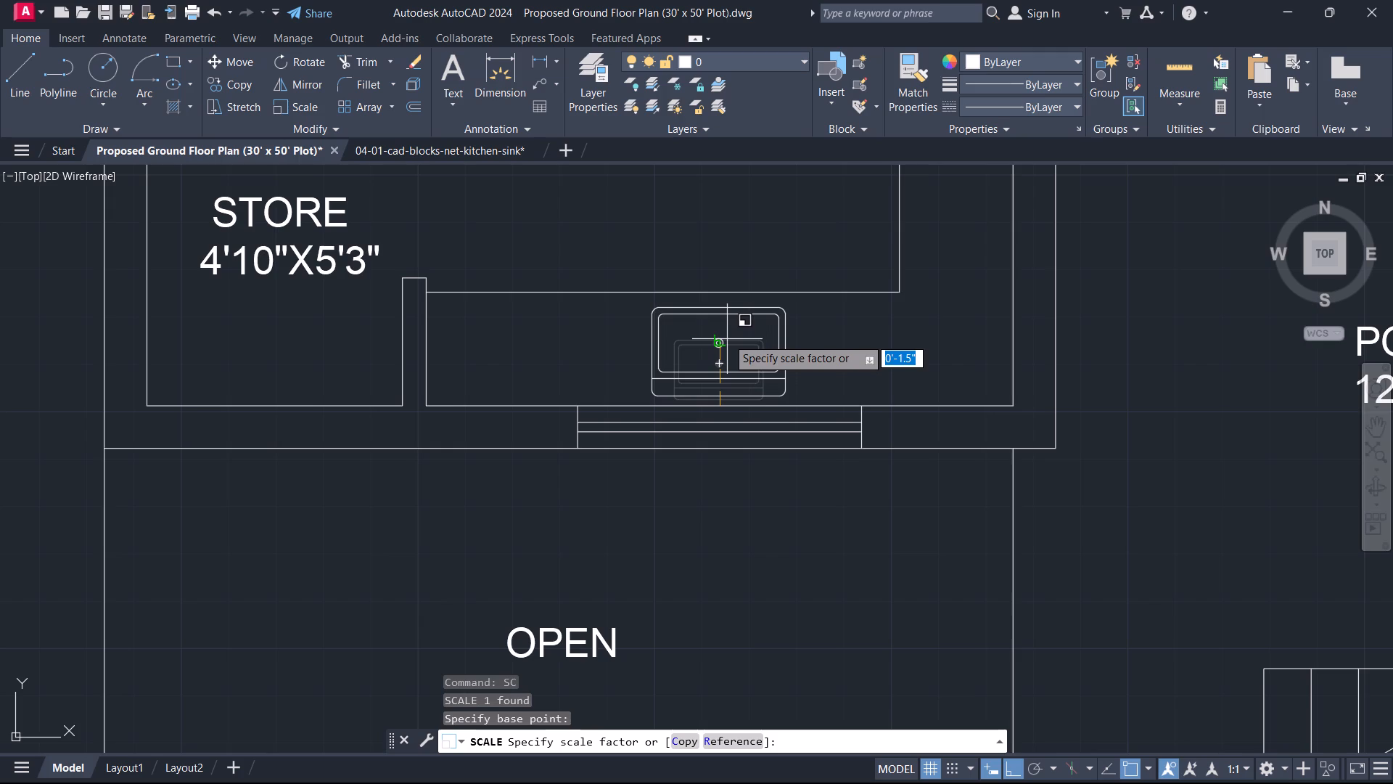
pyautogui.click(727, 335)
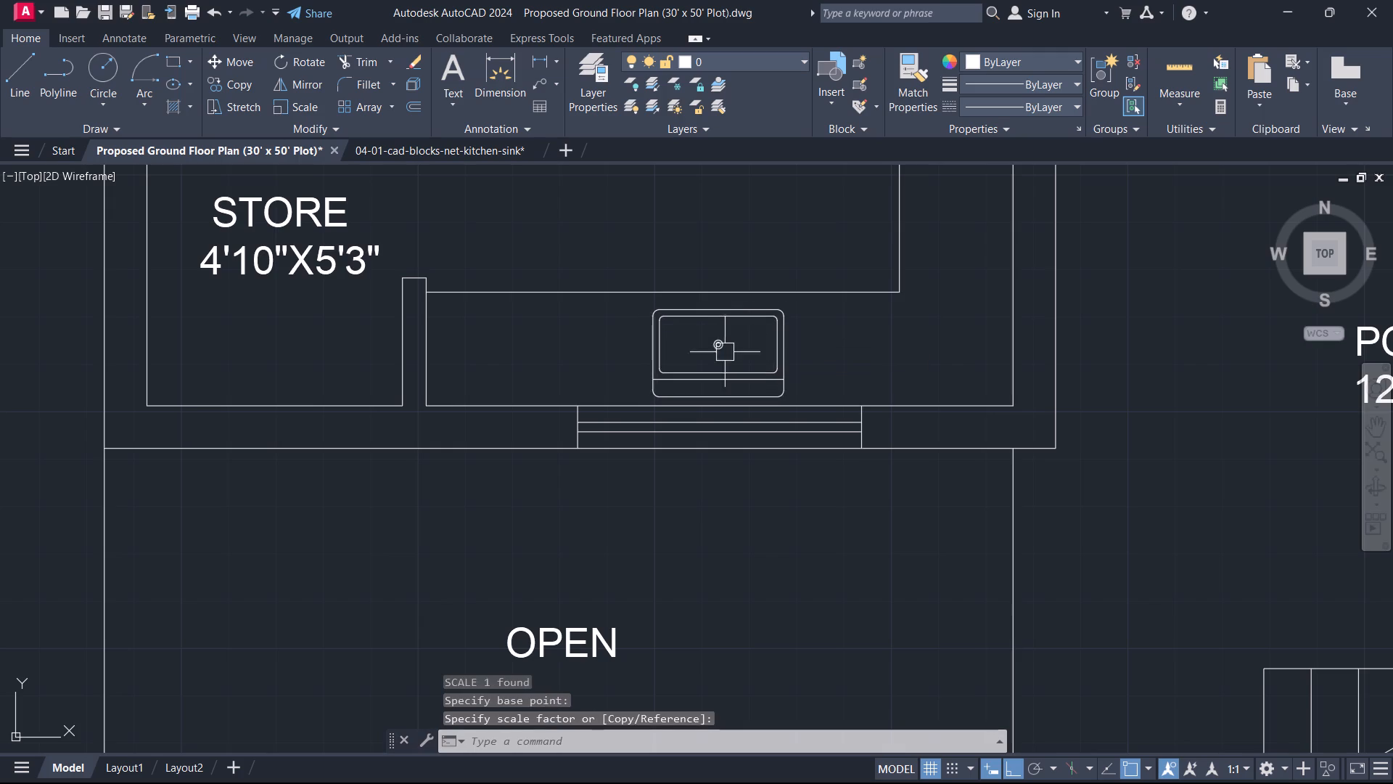
pyautogui.press('Escape')
# Scale the kitchen sink up slightly more from the south wall's inner face so it nearly fills the counter depth.
pyautogui.scroll(-1, 734, 379)
pyautogui.moveTo(735, 380); pyautogui.dragTo(680, 356, button='middle')
pyautogui.scroll(3, 680, 356)
pyautogui.click(679, 352)
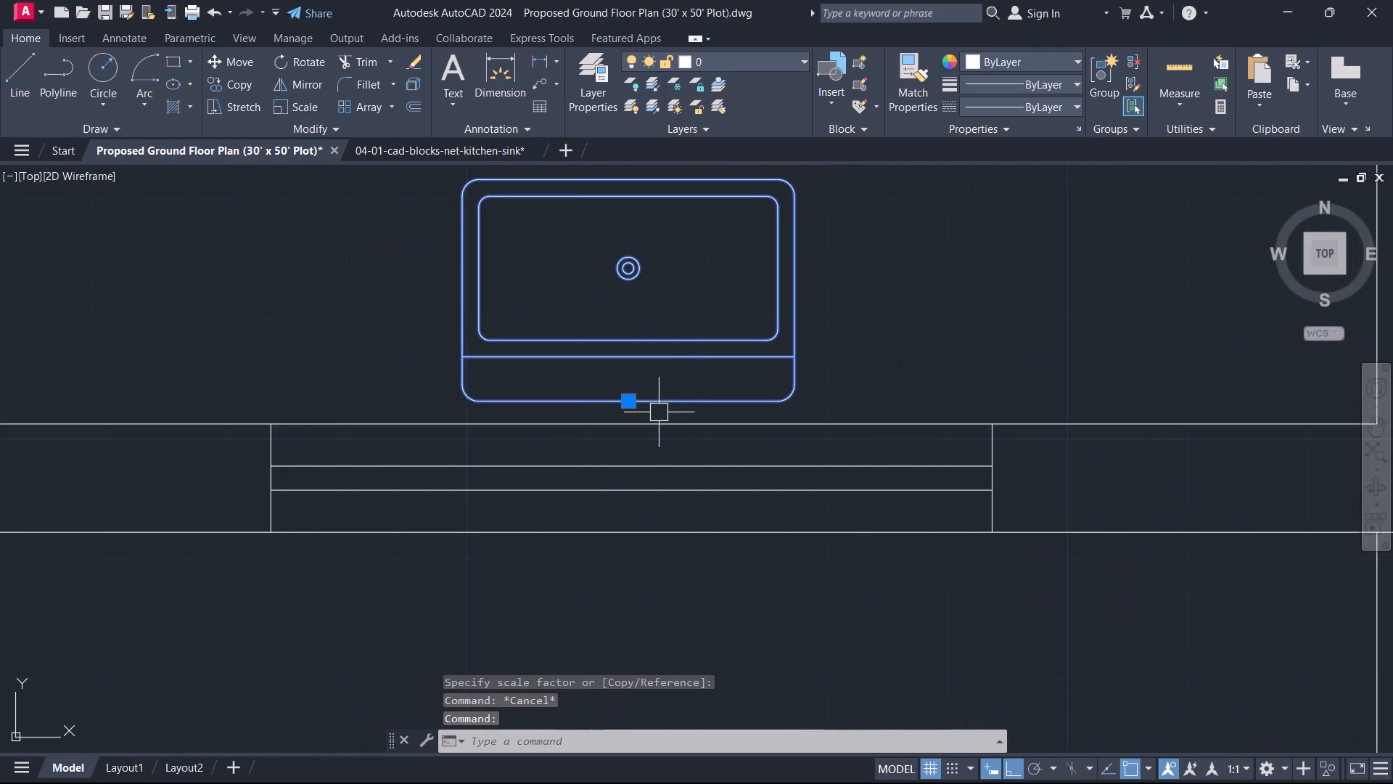
pyautogui.write('SC')
pyautogui.press('space')
pyautogui.scroll(2, 636, 448)
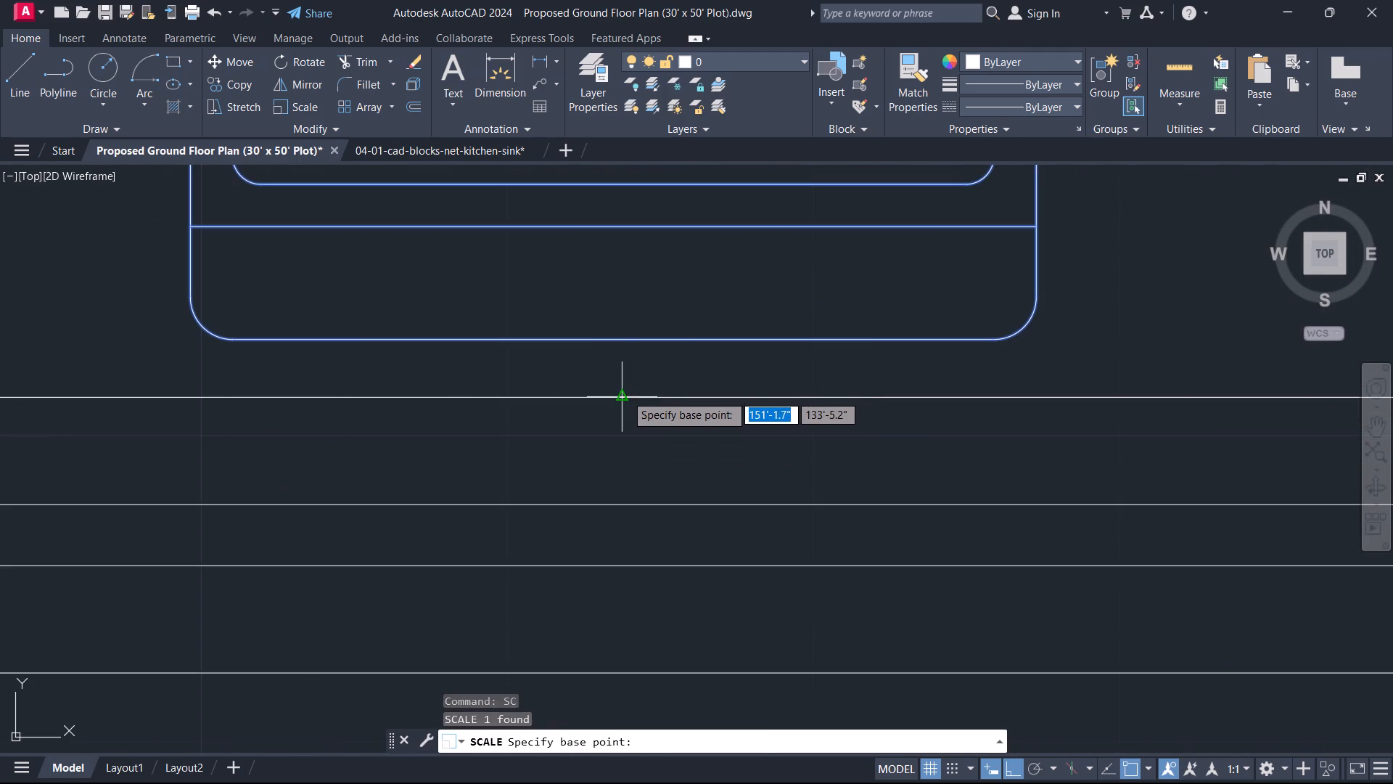
pyautogui.click(625, 394)
pyautogui.scroll(-3, 622, 314)
pyautogui.moveTo(622, 314); pyautogui.dragTo(626, 436, button='middle')
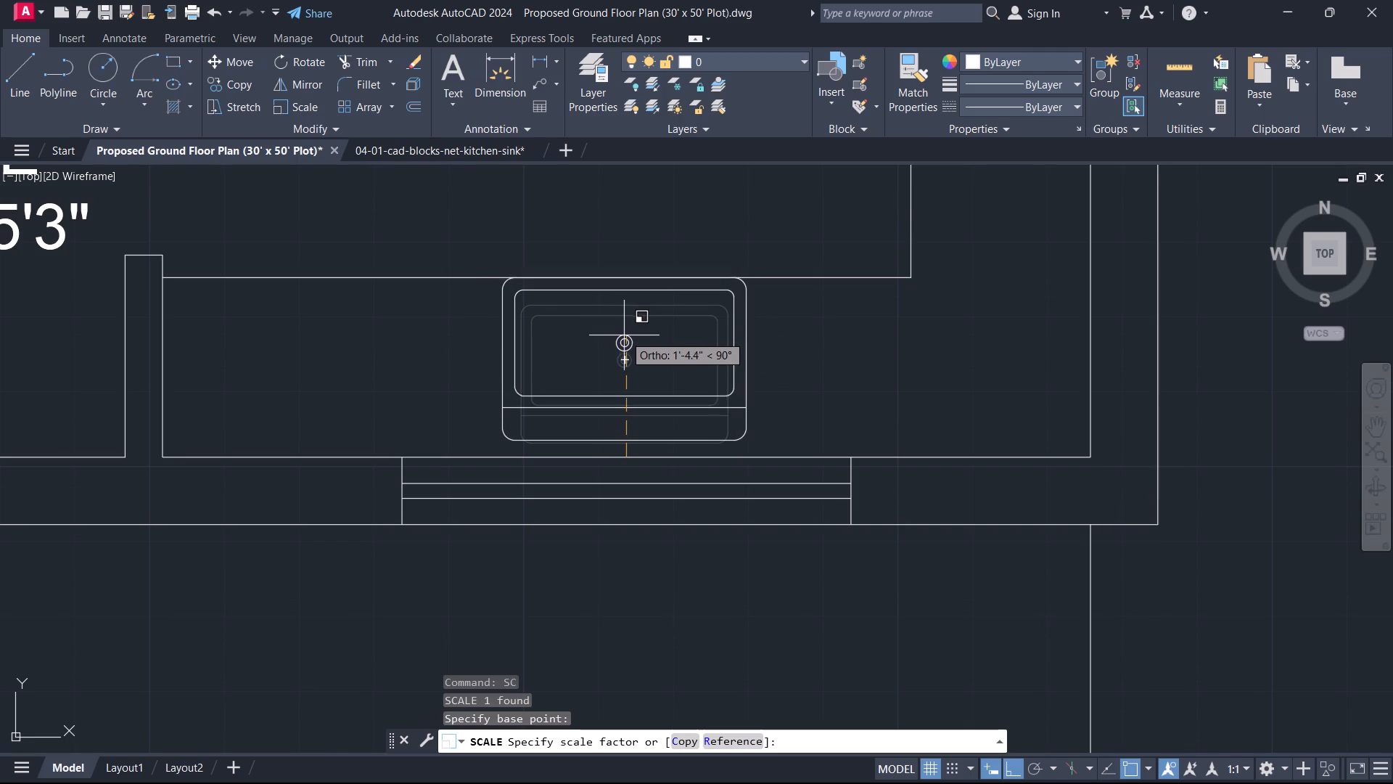
pyautogui.scroll(1, 624, 338)
pyautogui.click(624, 338)
# Delete the two spare sink blocks in the empty space east of the plan.
pyautogui.scroll(-2, 634, 354)
pyautogui.scroll(-1, 699, 372)
pyautogui.moveTo(701, 372); pyautogui.dragTo(495, 420, button='middle')
pyautogui.scroll(-2, 508, 419)
pyautogui.scroll(1, 1041, 354)
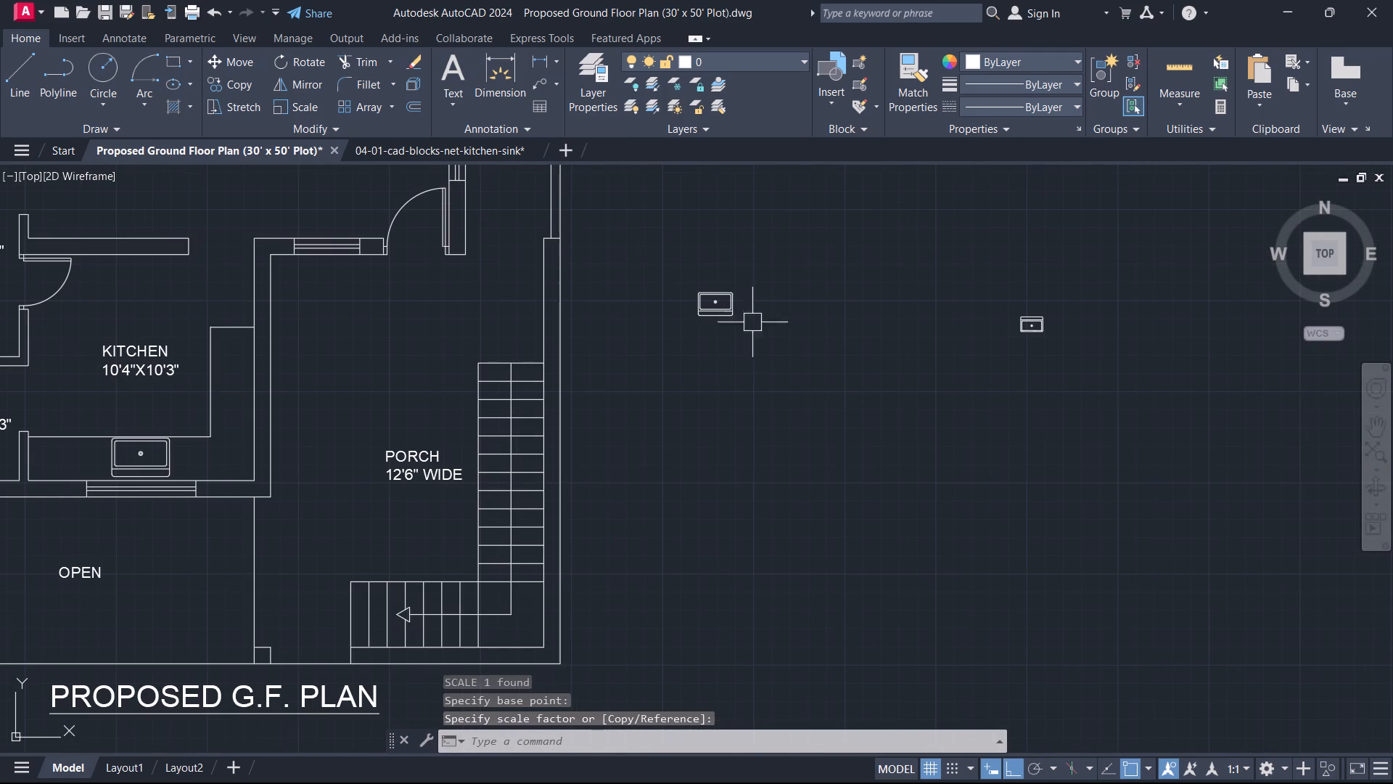
pyautogui.moveTo(781, 343); pyautogui.dragTo(747, 322)
pyautogui.click(628, 276)
pyautogui.moveTo(1120, 414); pyautogui.dragTo(1077, 357)
pyautogui.click(990, 282)
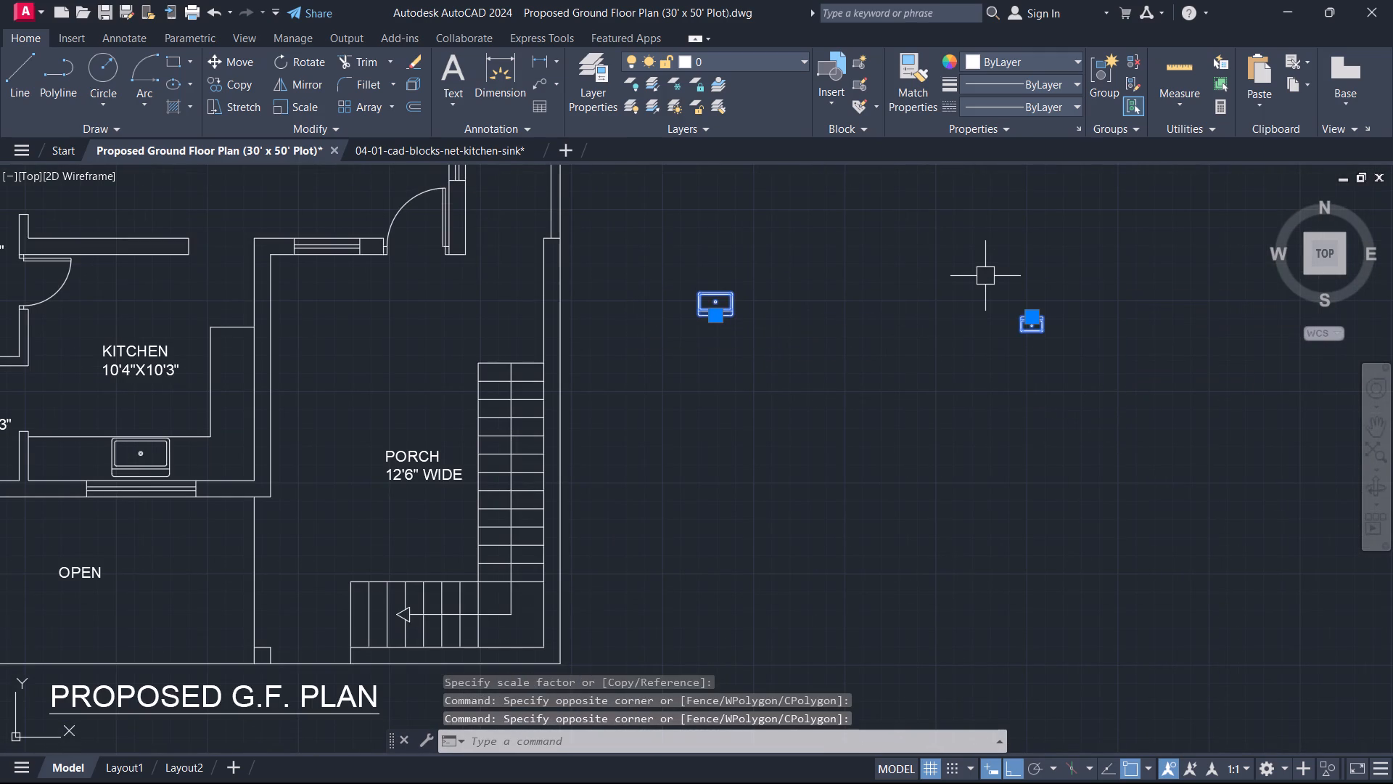
pyautogui.press('Delete')
# Insert the Toilet - Imperial block from the architectural tool palette into the empty space east of the plan, then close the palette.
pyautogui.scroll(-4, 950, 290)
pyautogui.scroll(1, 909, 302)
pyautogui.moveTo(909, 303); pyautogui.dragTo(975, 453, button='middle')
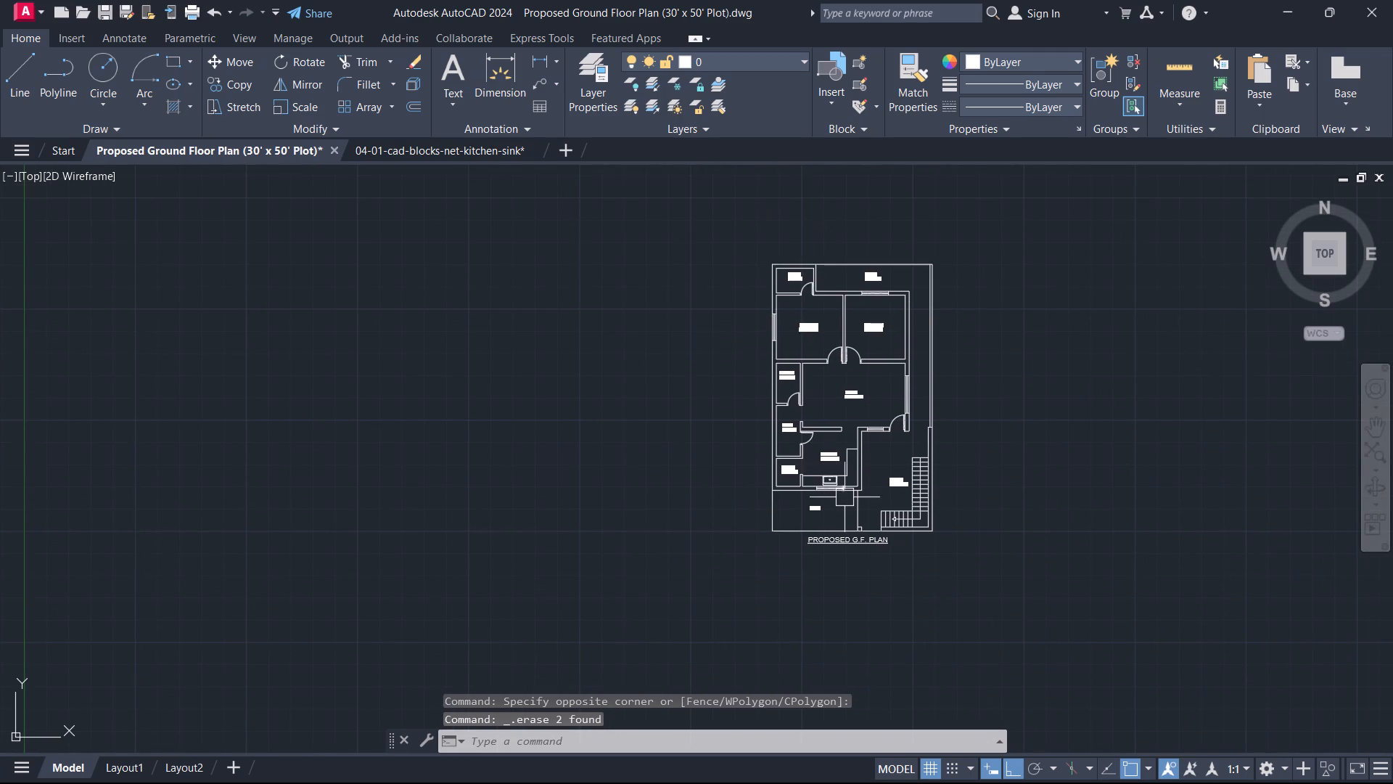
pyautogui.write('TP')
pyautogui.press('space')
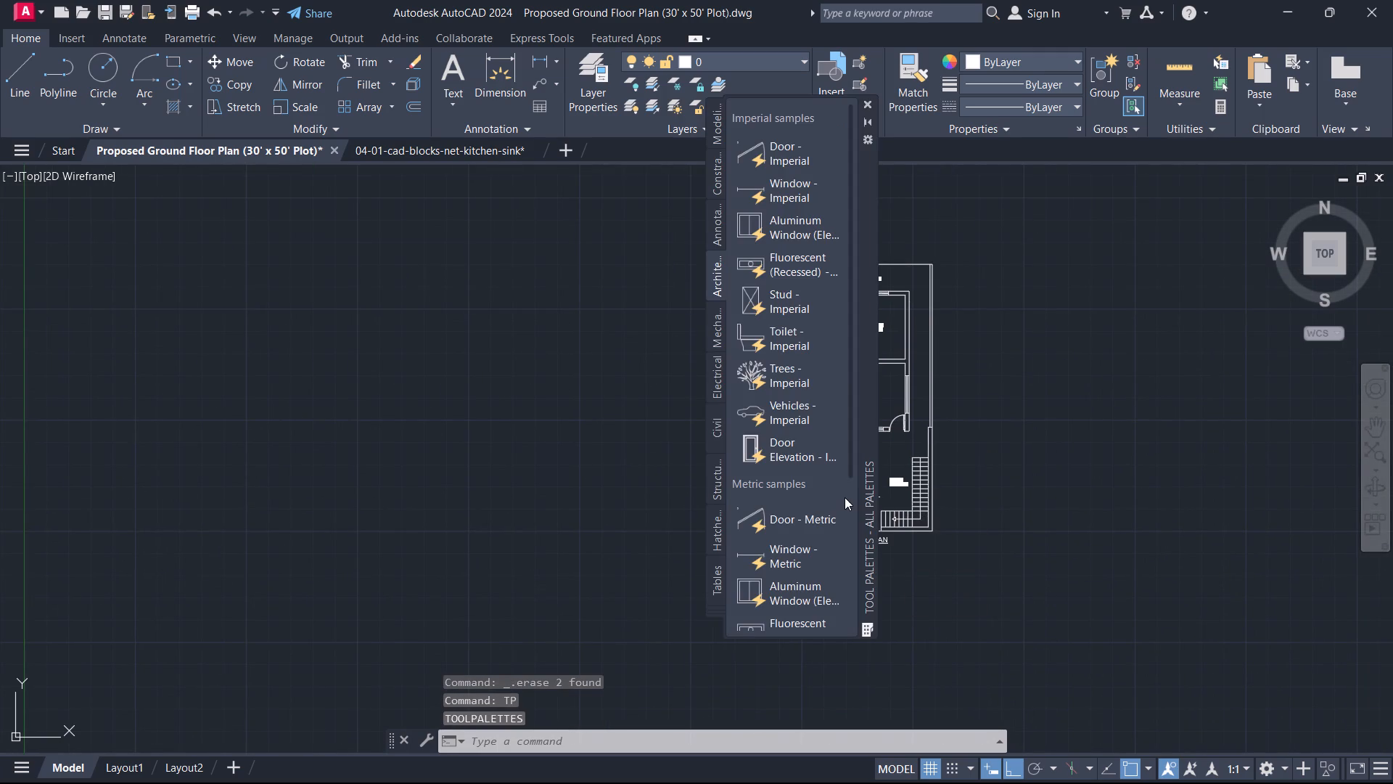
pyautogui.click(784, 335)
pyautogui.click(1116, 388)
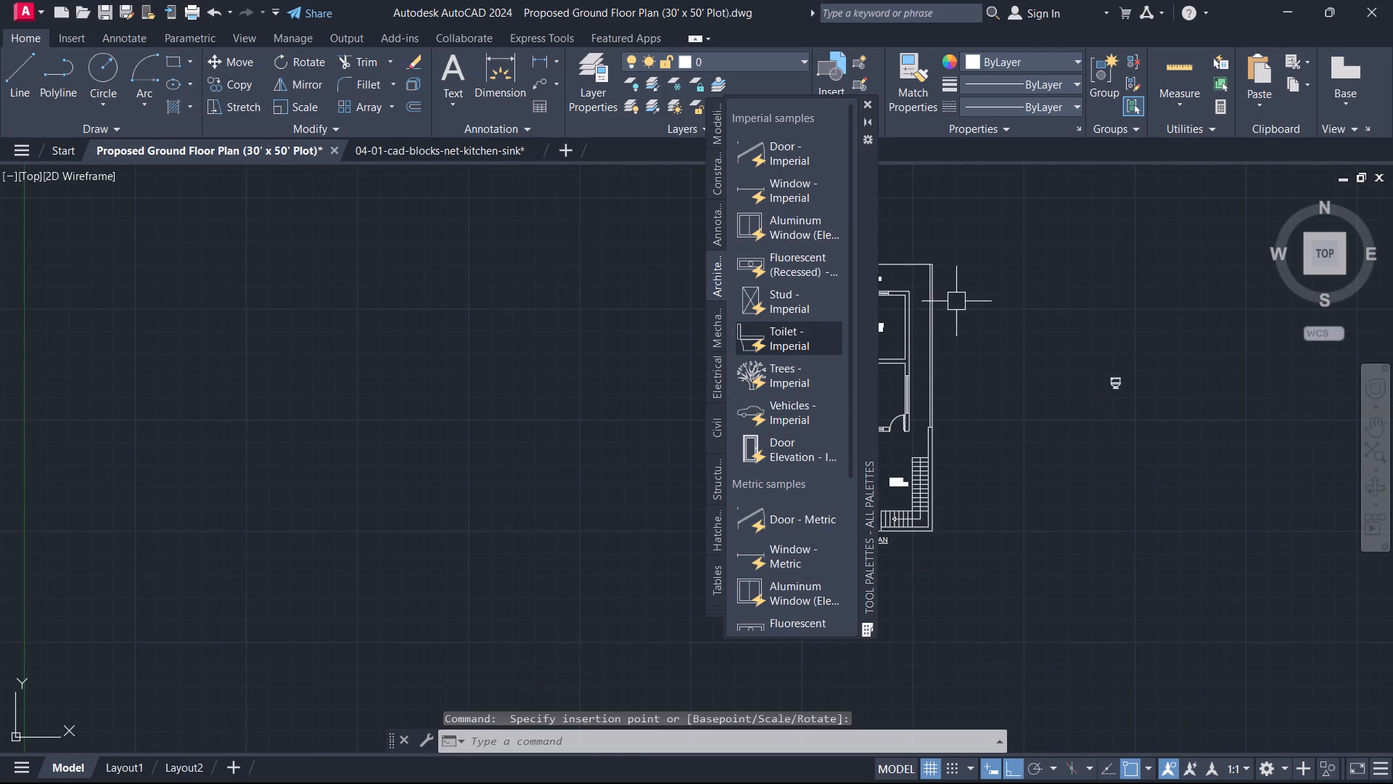
pyautogui.click(867, 108)
# Switch the inserted toilet block's view to Elongated (Plan).
pyautogui.scroll(3, 1115, 379)
pyautogui.click(1131, 399)
pyautogui.click(1077, 429)
pyautogui.doubleClick(1077, 423)
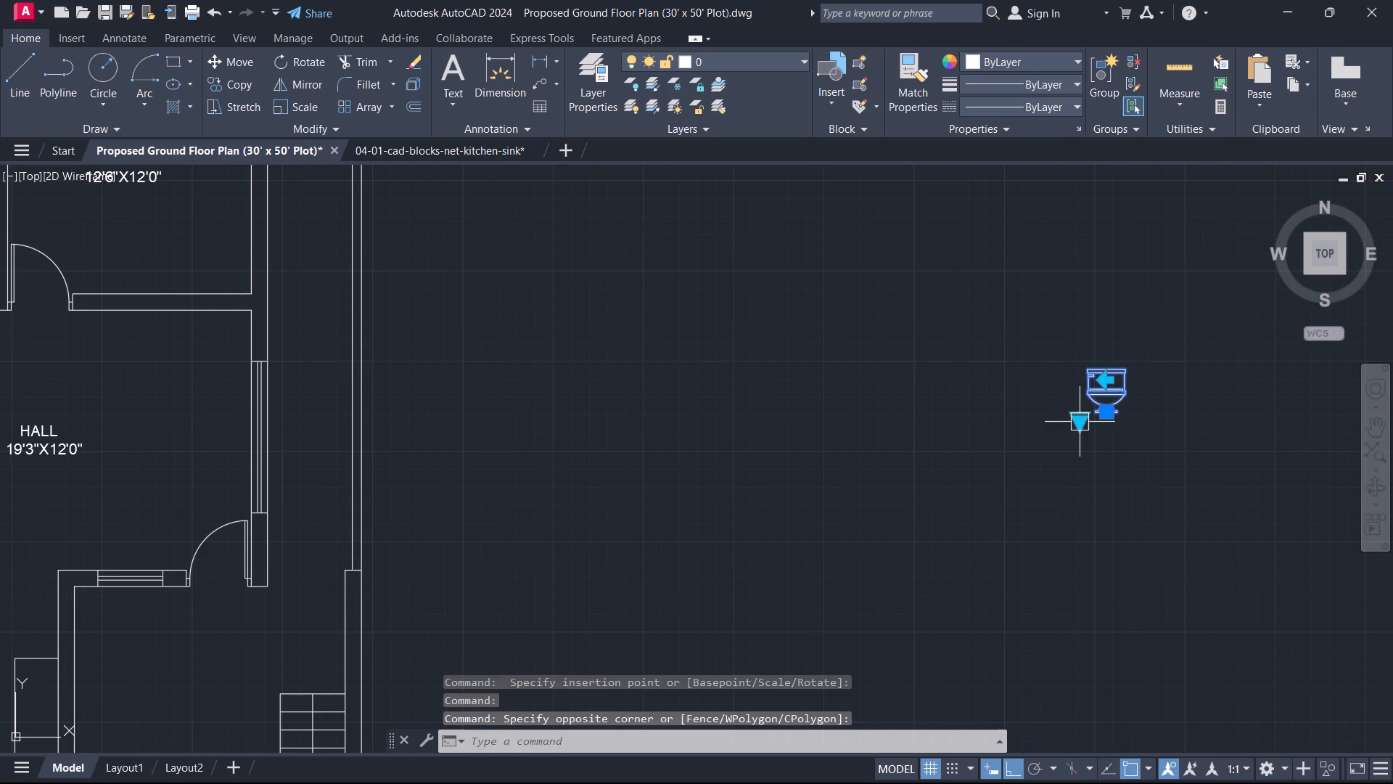
pyautogui.click(1074, 417)
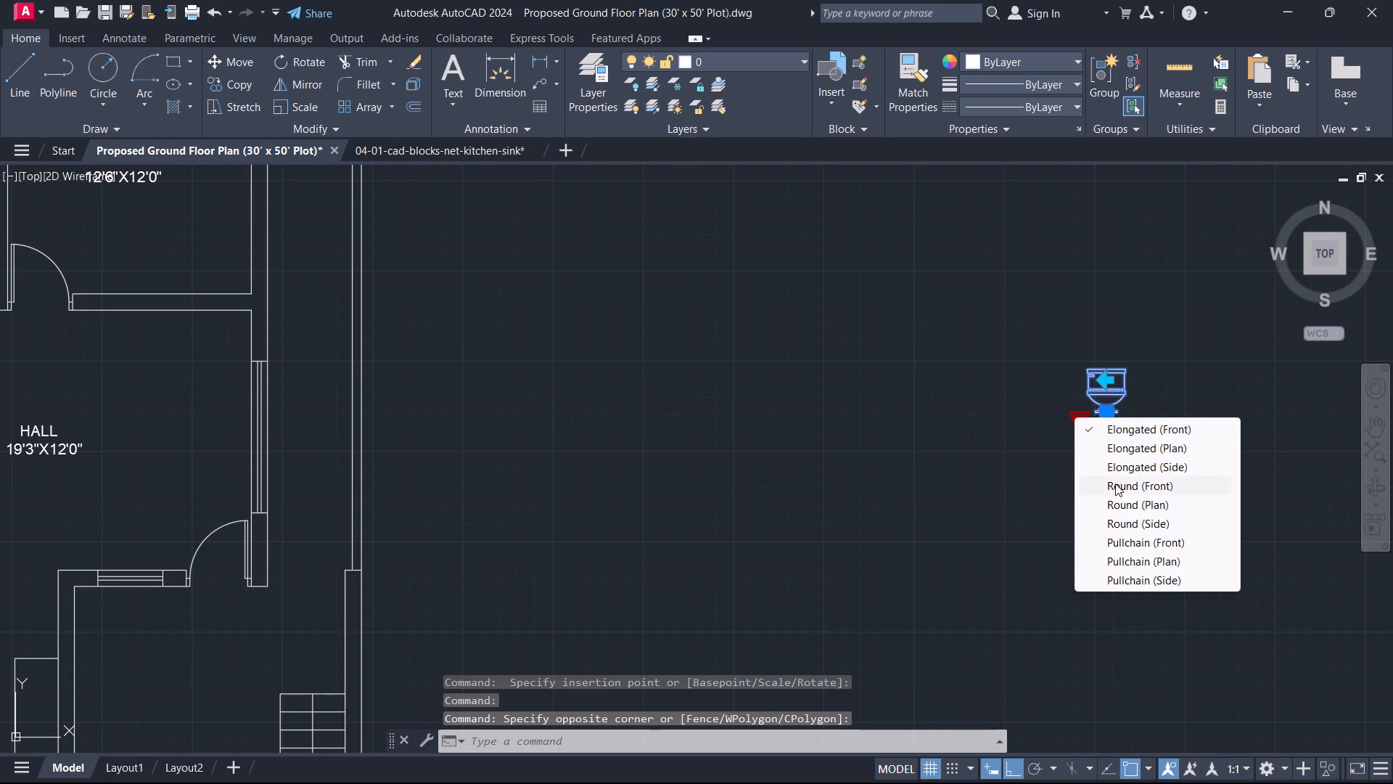
pyautogui.click(1127, 453)
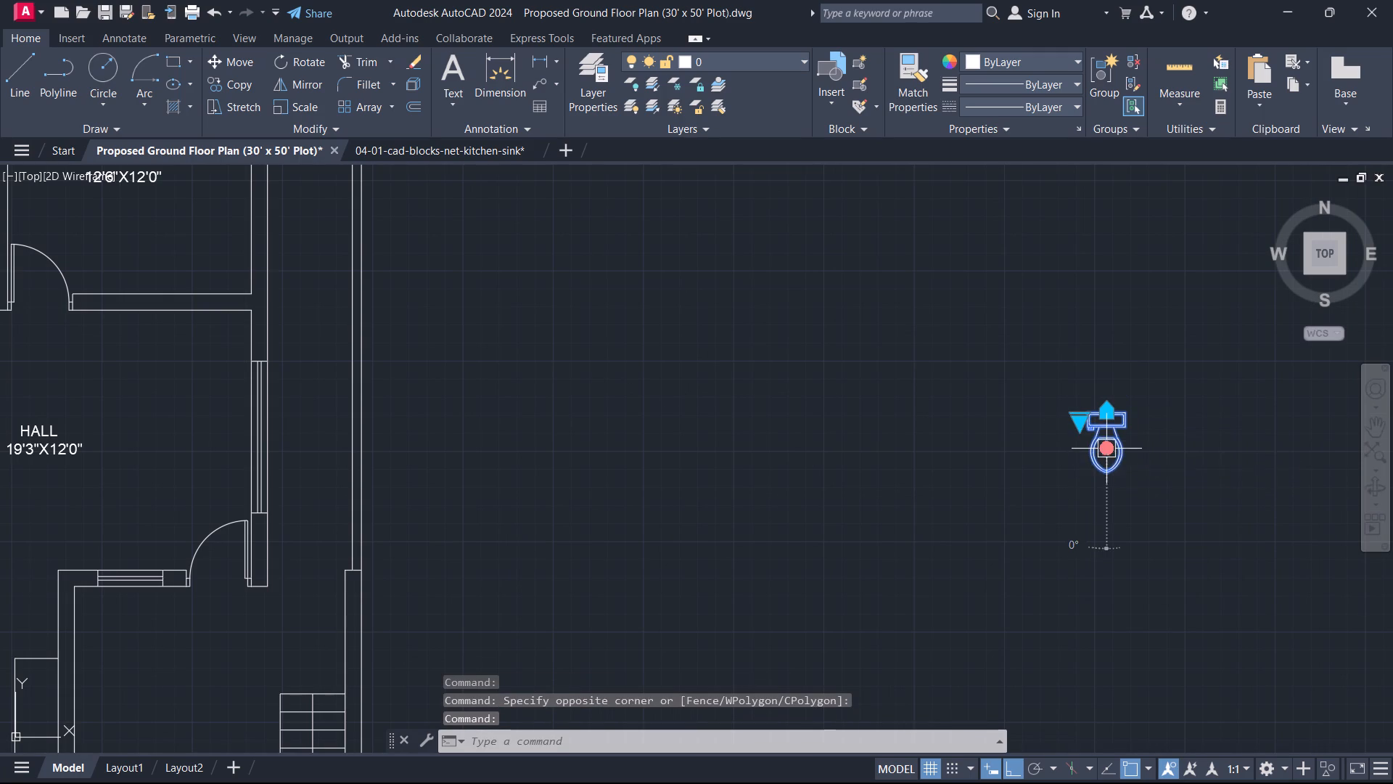
# Rotate the toilet block in the empty space east of the plan 90° so its tank faces west.
pyautogui.scroll(1, 1164, 443)
pyautogui.moveTo(1176, 441); pyautogui.dragTo(1092, 414, button='middle')
pyautogui.write('RO')
pyautogui.press('space')
pyautogui.click(980, 358)
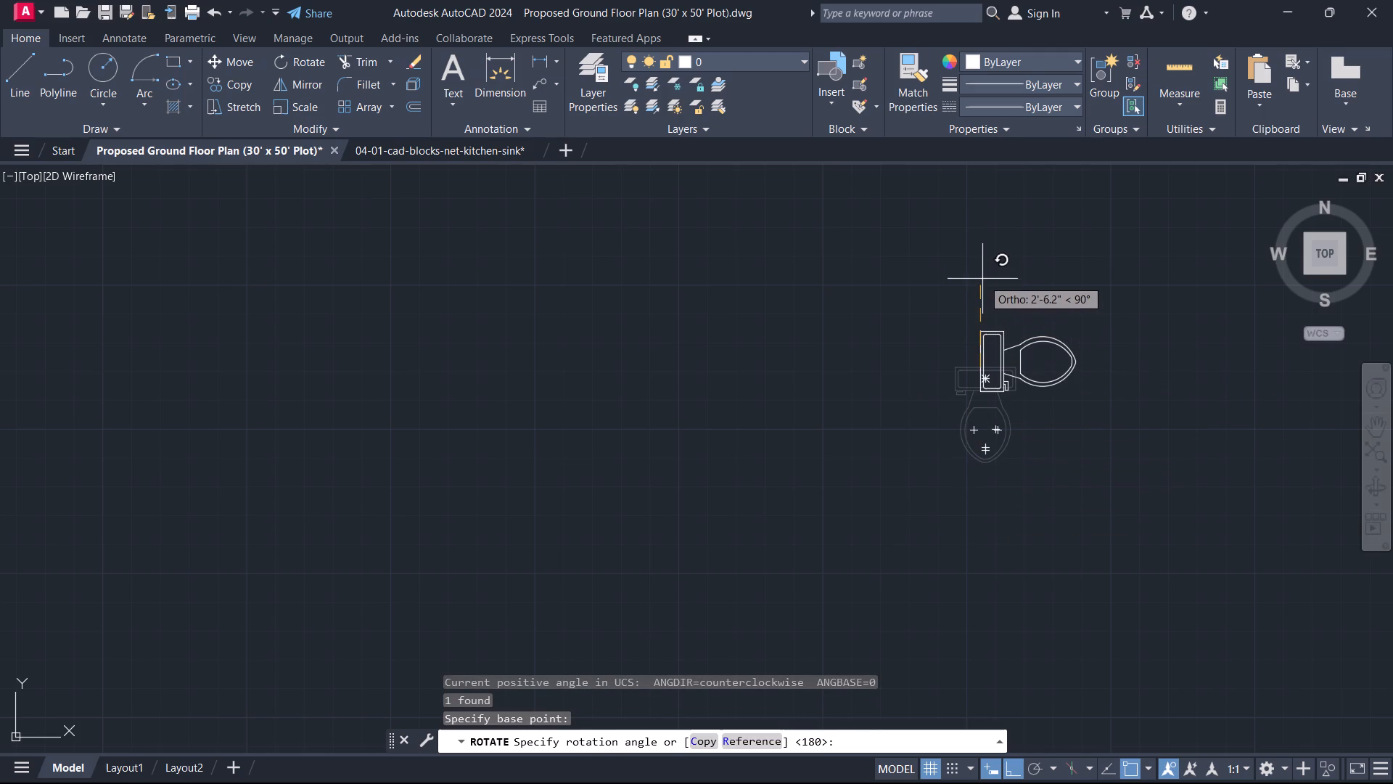
pyautogui.click(971, 271)
# Copy the rotated toilet into the 4'6"X7'6" toilet, tank against the west wall near the room's north end, with ortho off.
pyautogui.click(1090, 387)
pyautogui.click(1016, 318)
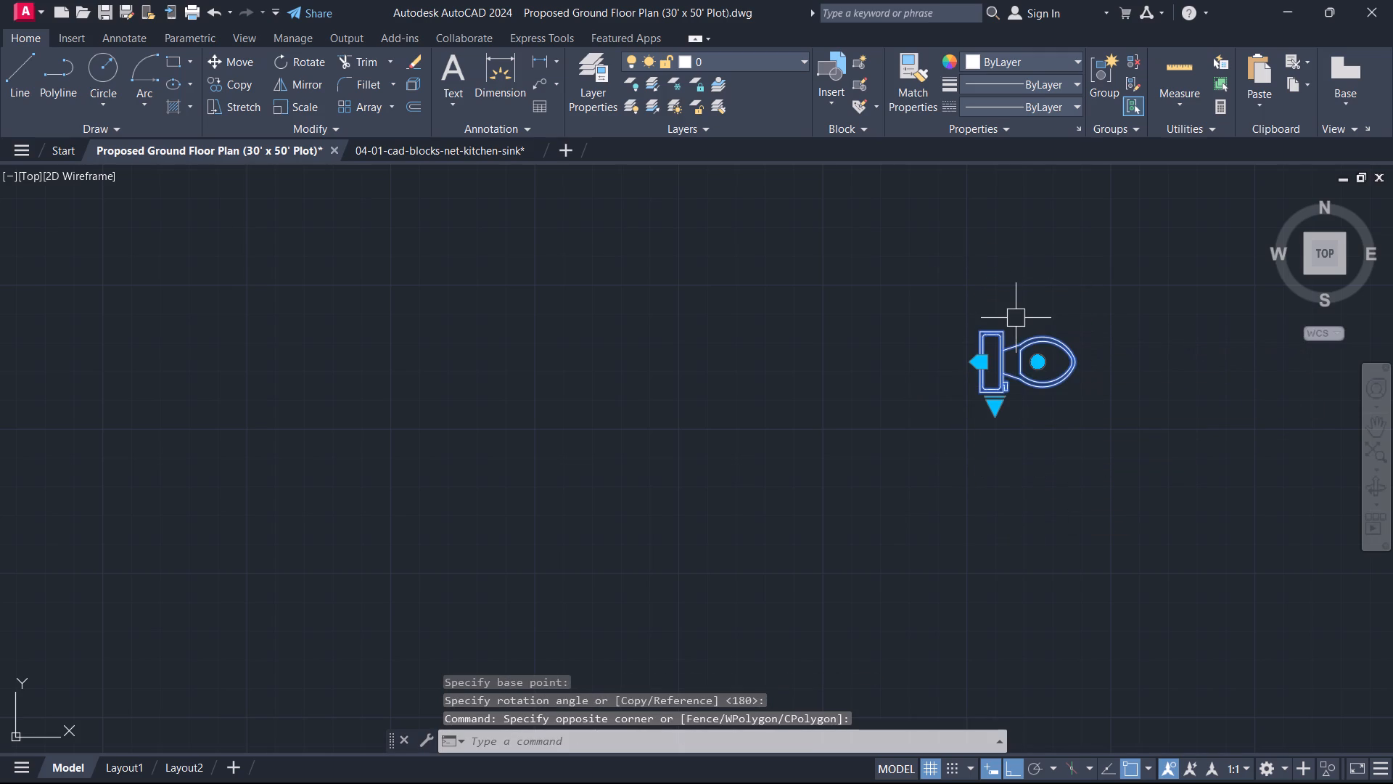
pyautogui.write('CO')
pyautogui.press('space')
pyautogui.scroll(3, 995, 338)
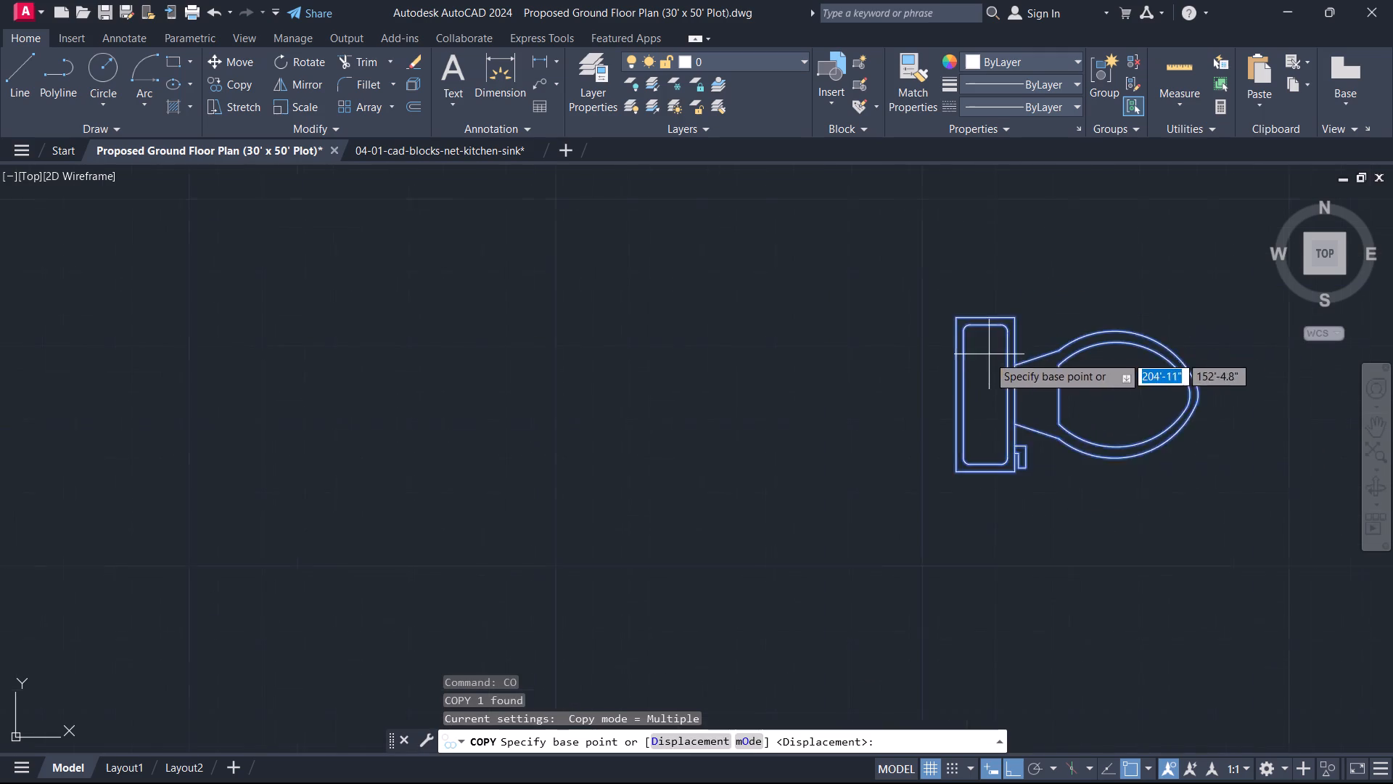
pyautogui.click(924, 410)
pyautogui.scroll(-3, 880, 483)
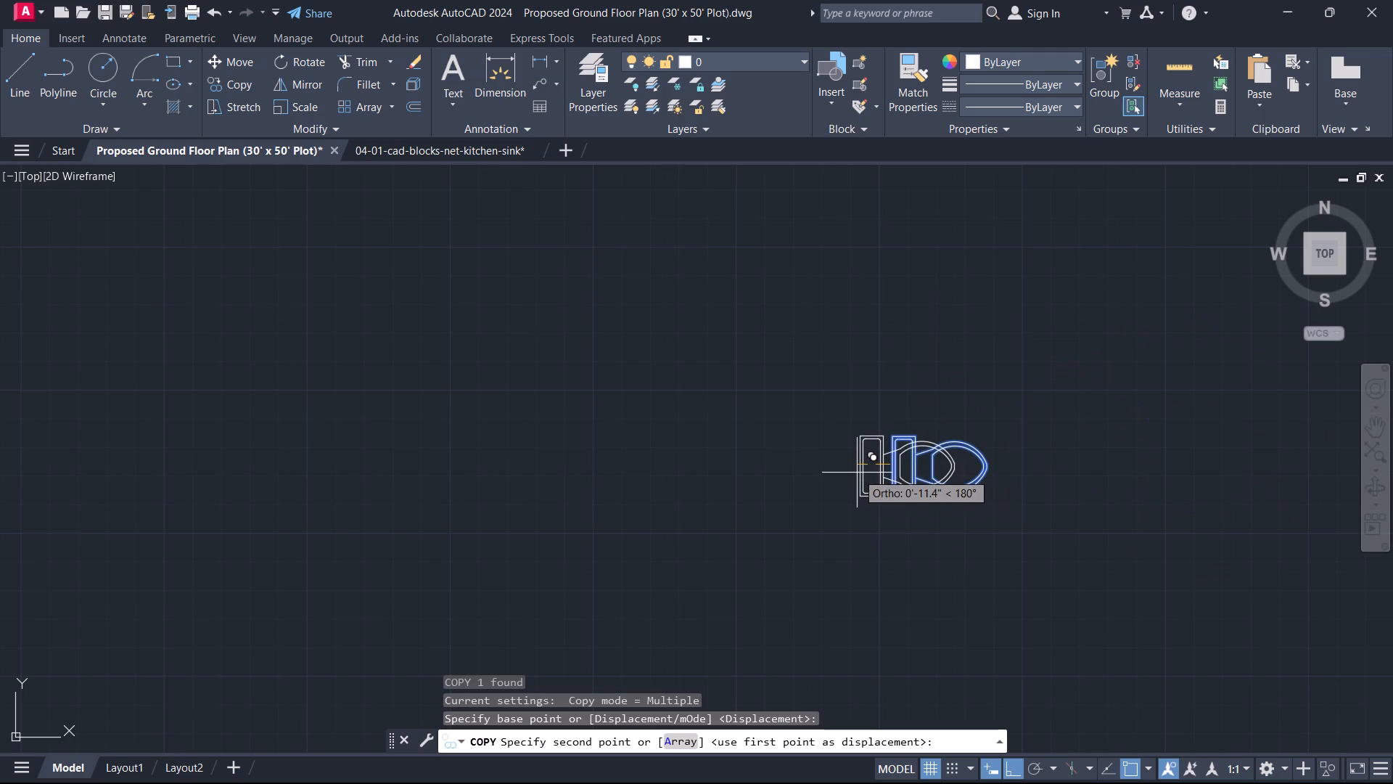
pyautogui.press('F8')
pyautogui.scroll(-2, 826, 473)
pyautogui.moveTo(826, 473); pyautogui.dragTo(1217, 388, button='middle')
pyautogui.scroll(1, 404, 396)
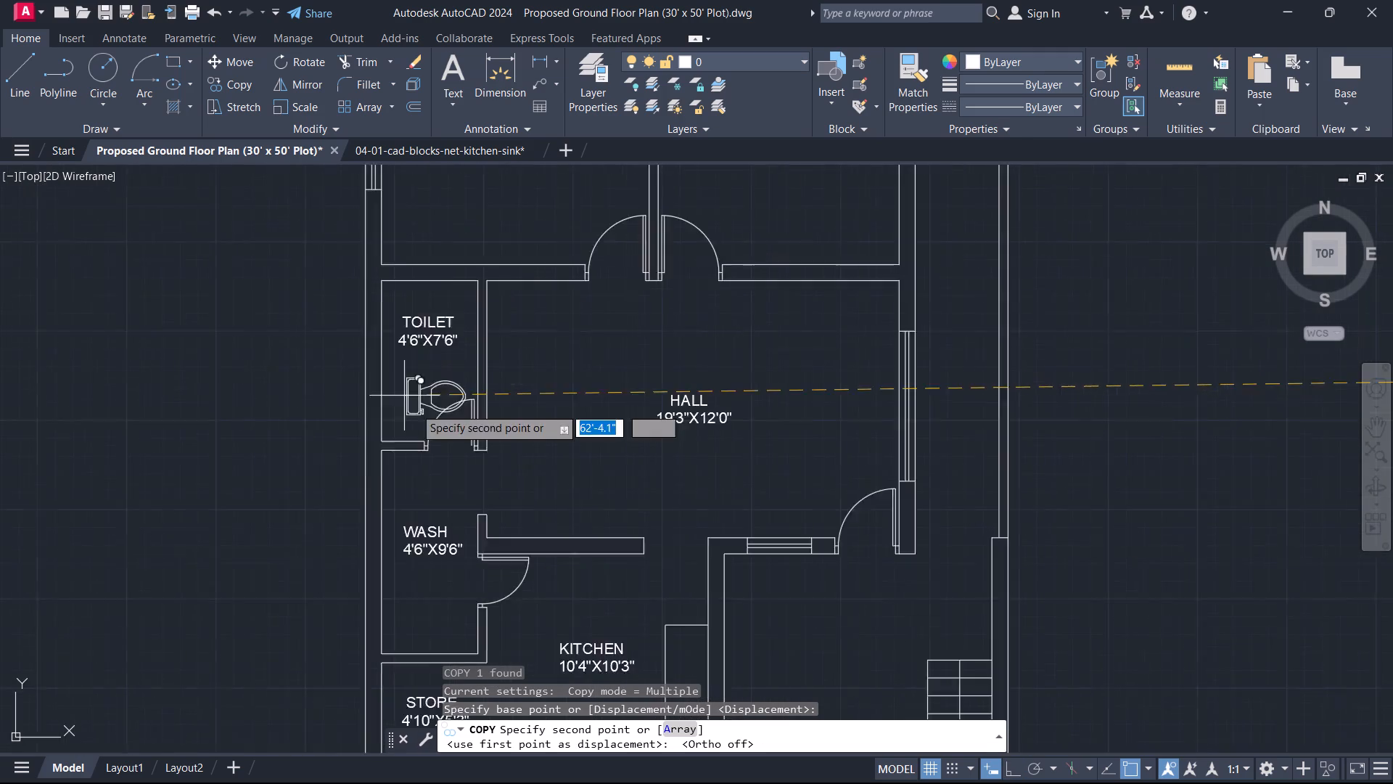
pyautogui.scroll(2, 414, 407)
pyautogui.moveTo(417, 409); pyautogui.dragTo(626, 584, button='middle')
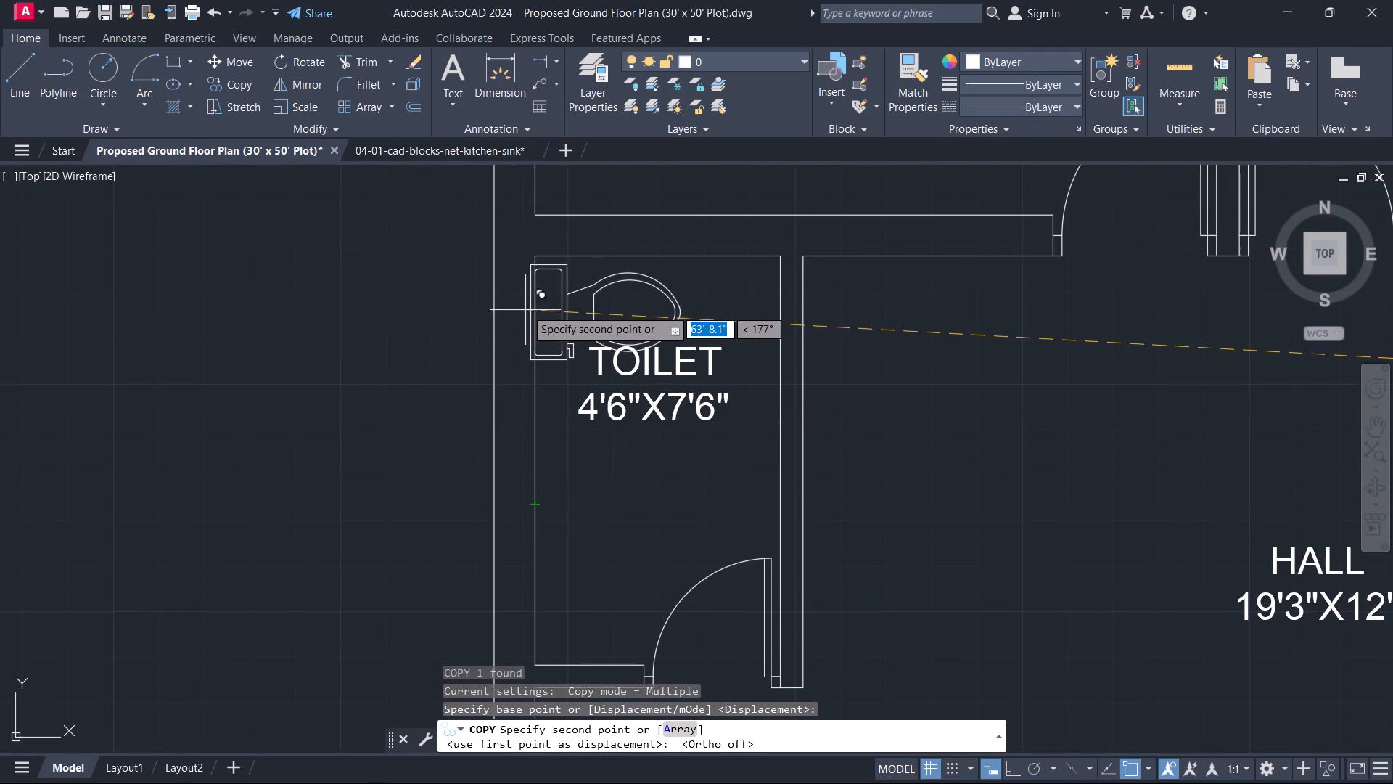
pyautogui.click(535, 315)
# Place another toilet copy in the 7'0"X4'7" toilet with its tank against the west wall.
pyautogui.scroll(-2, 632, 462)
pyautogui.moveTo(622, 513); pyautogui.dragTo(723, 334, button='middle')
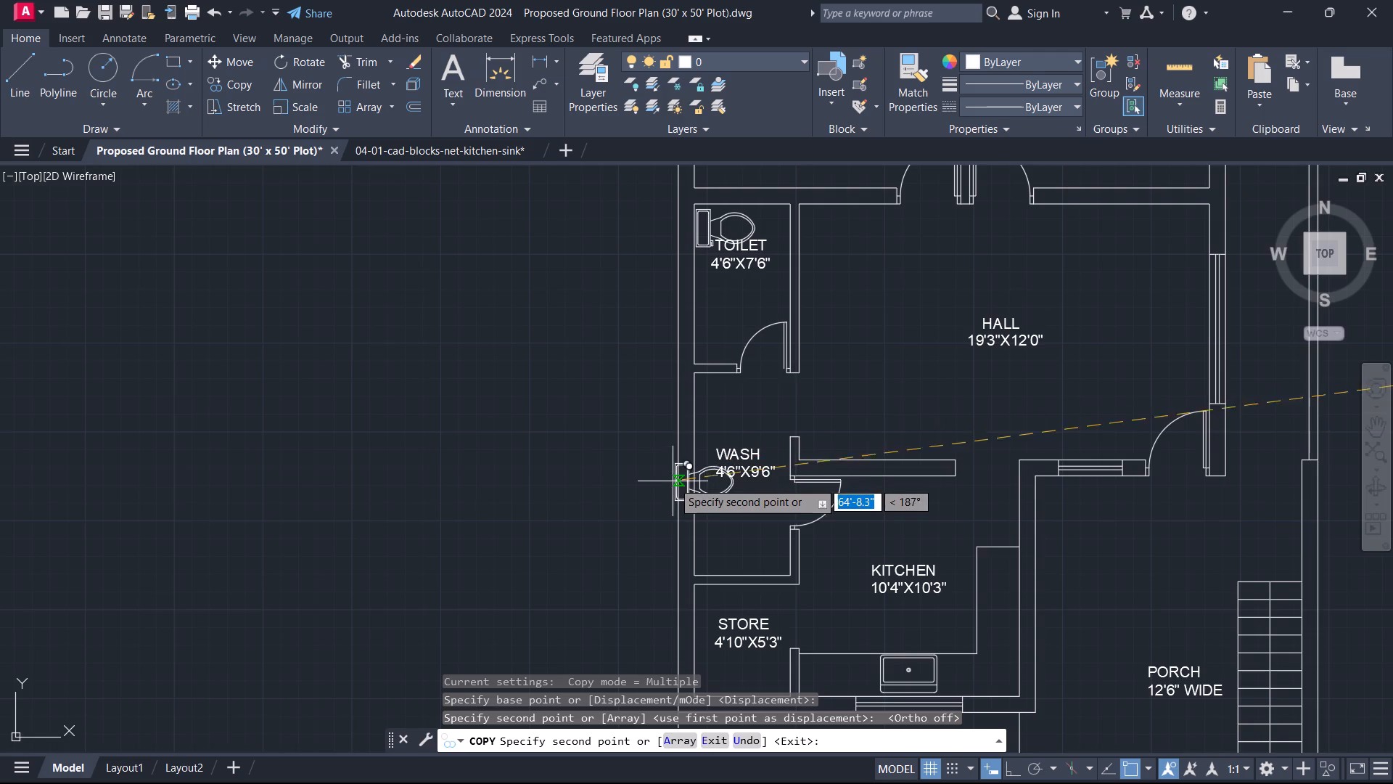
pyautogui.moveTo(673, 491); pyautogui.dragTo(731, 348, button='middle')
pyautogui.scroll(1, 731, 392)
pyautogui.scroll(-4, 757, 401)
pyautogui.scroll(1, 820, 251)
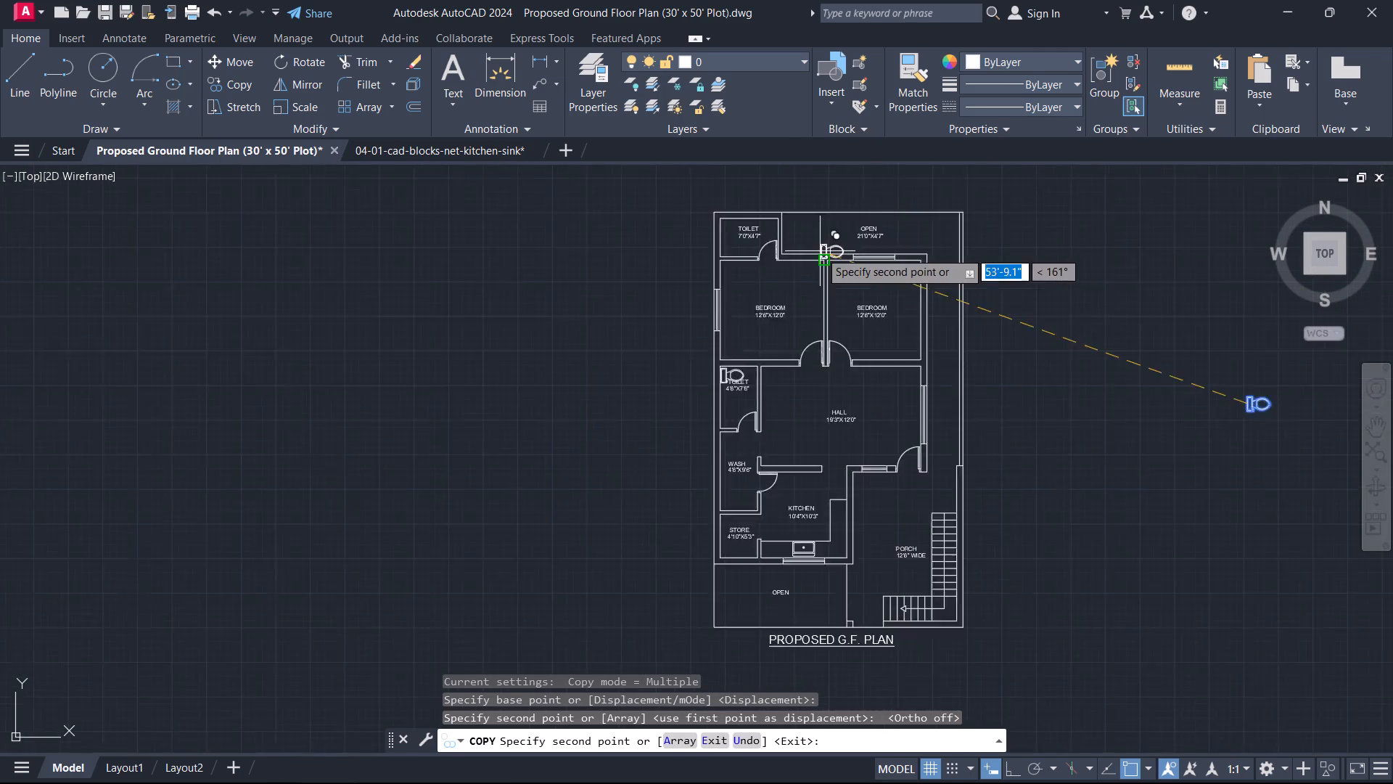
pyautogui.scroll(2, 820, 251)
pyautogui.moveTo(814, 256); pyautogui.dragTo(911, 472, button='middle')
pyautogui.scroll(3, 662, 414)
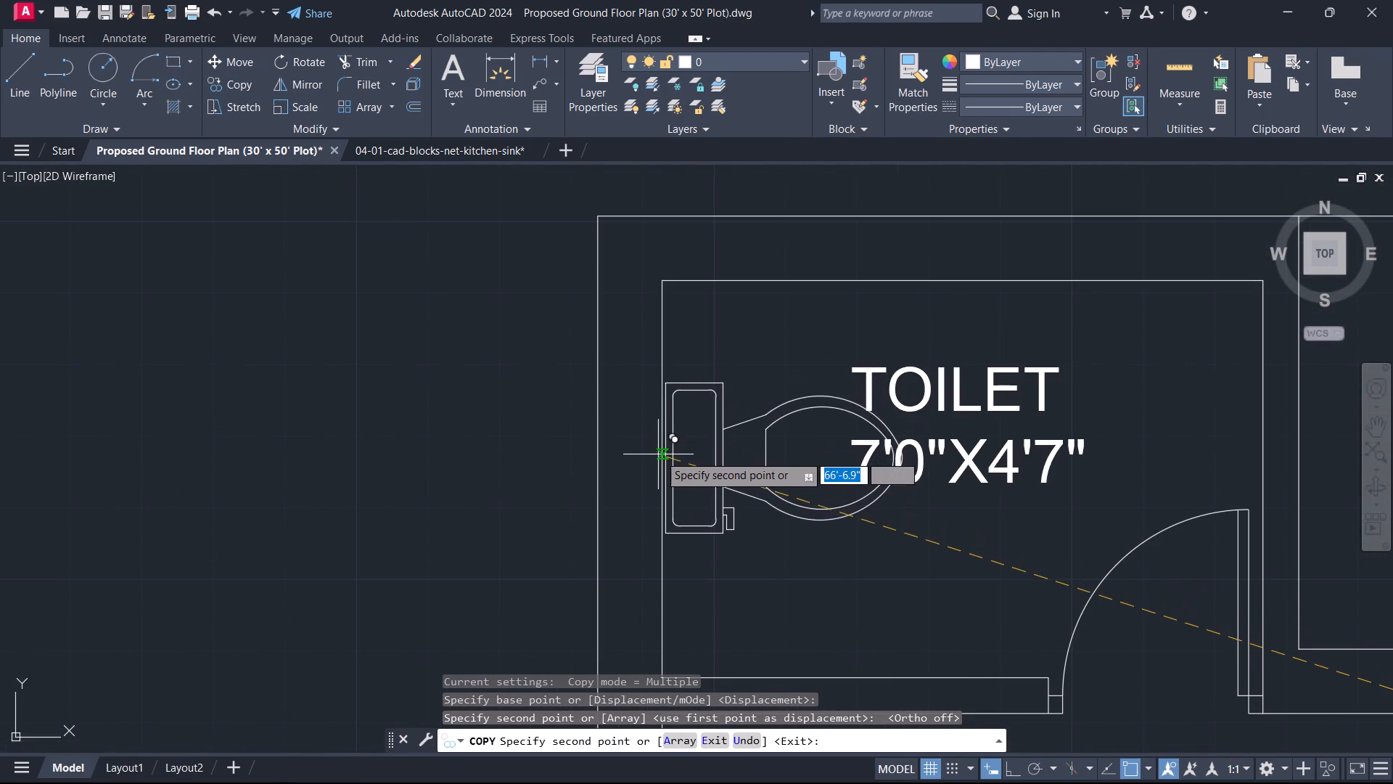
pyautogui.click(666, 459)
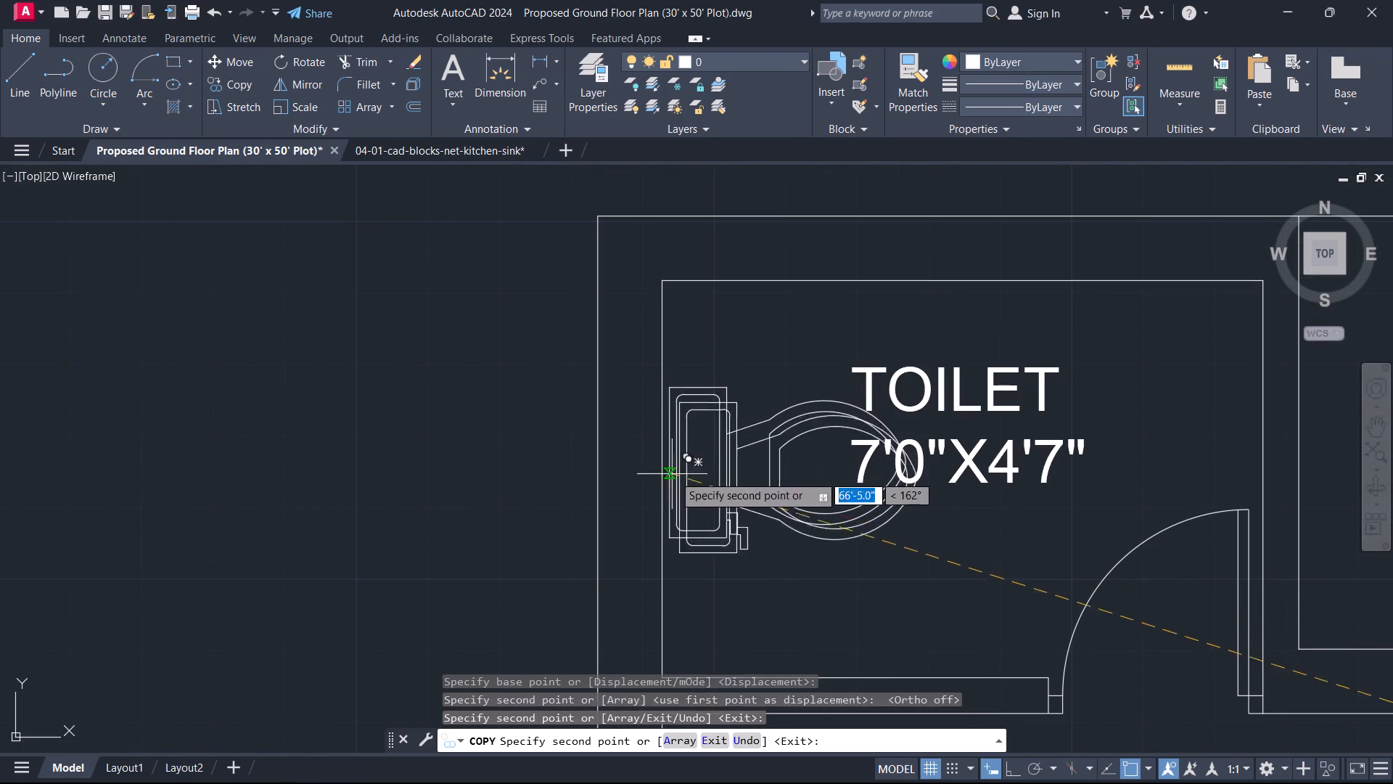
pyautogui.press('Escape')
# Move the 7'0"X4'7" toilet's room label east of the fixture so the two do not overlap.
pyautogui.scroll(-2, 708, 472)
pyautogui.click(832, 457)
pyautogui.press('m')
pyautogui.press('space')
pyautogui.scroll(3, 841, 483)
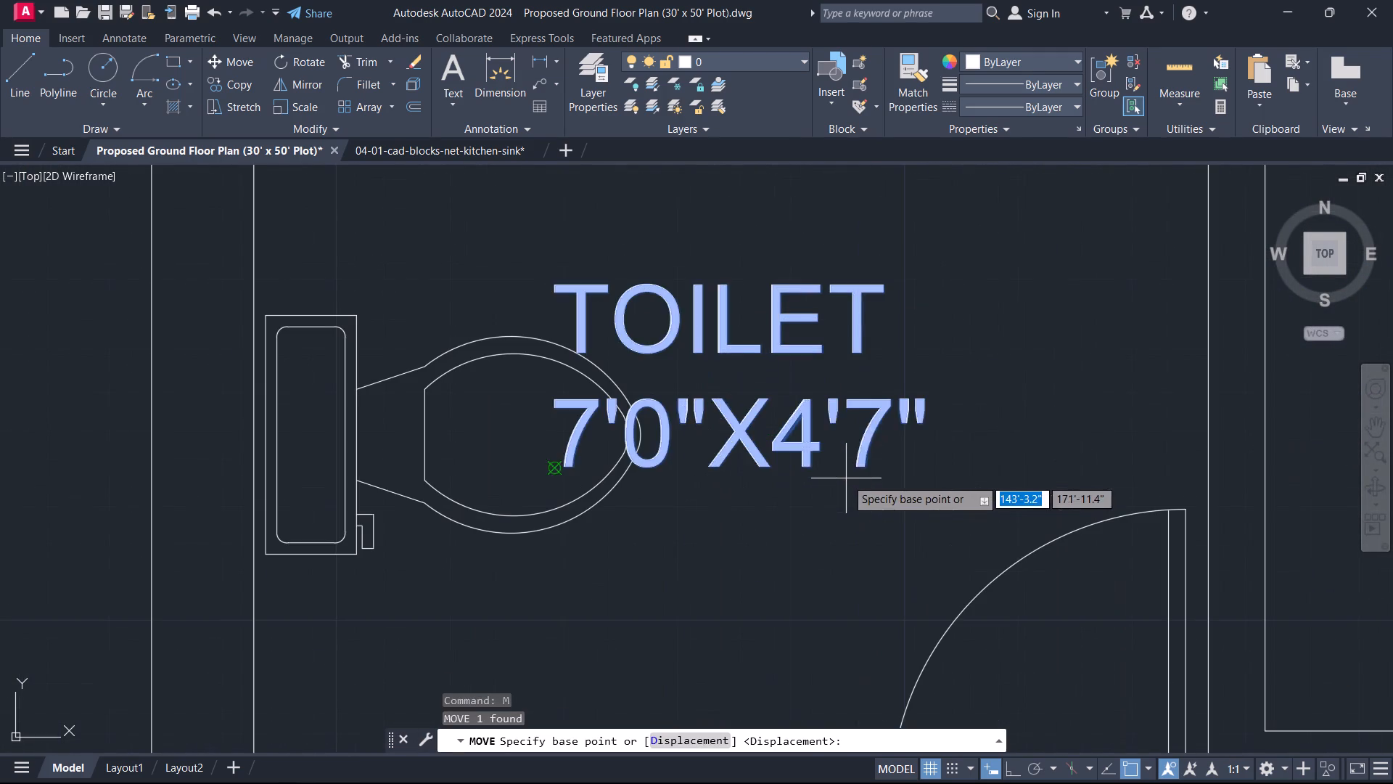
pyautogui.click(811, 413)
pyautogui.click(934, 415)
pyautogui.press('Escape')
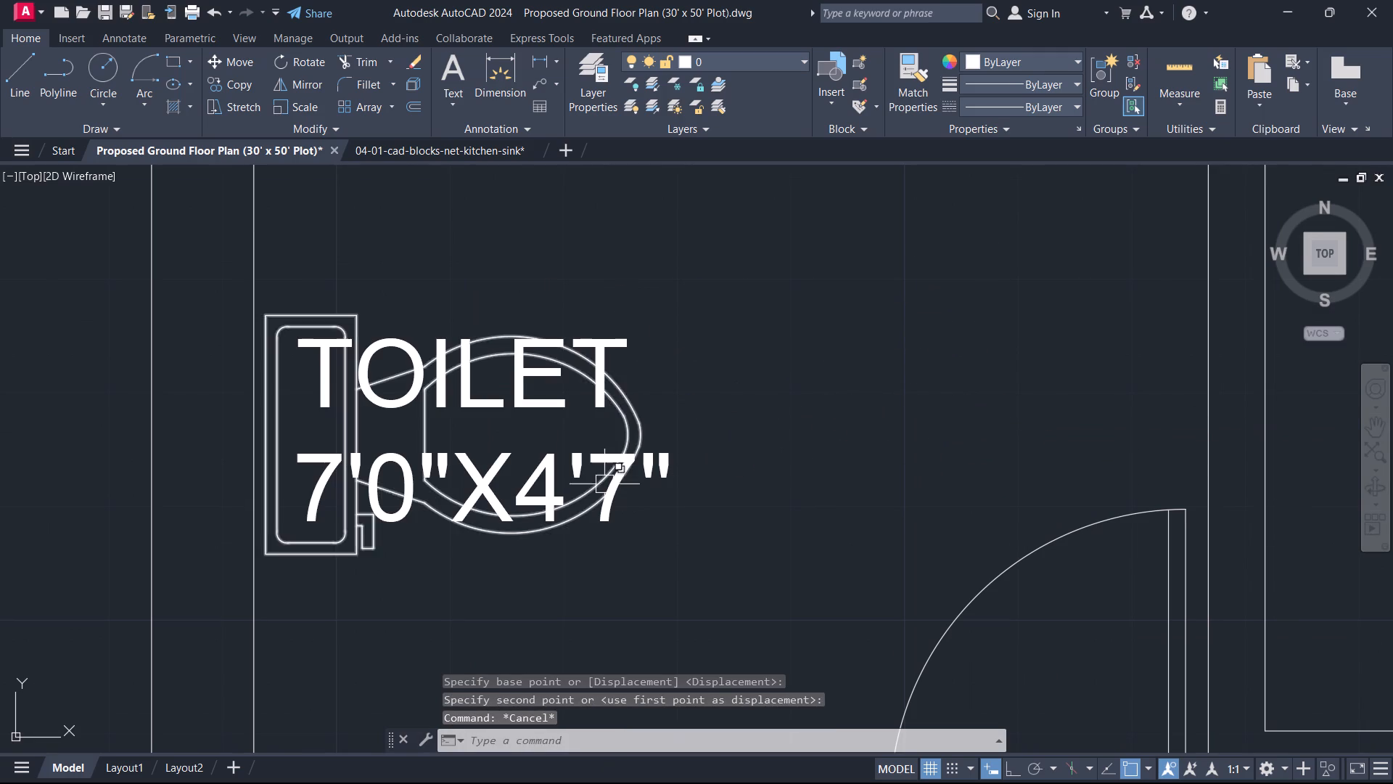
pyautogui.click(584, 467)
pyautogui.write('M')
pyautogui.press('space')
pyautogui.click(553, 467)
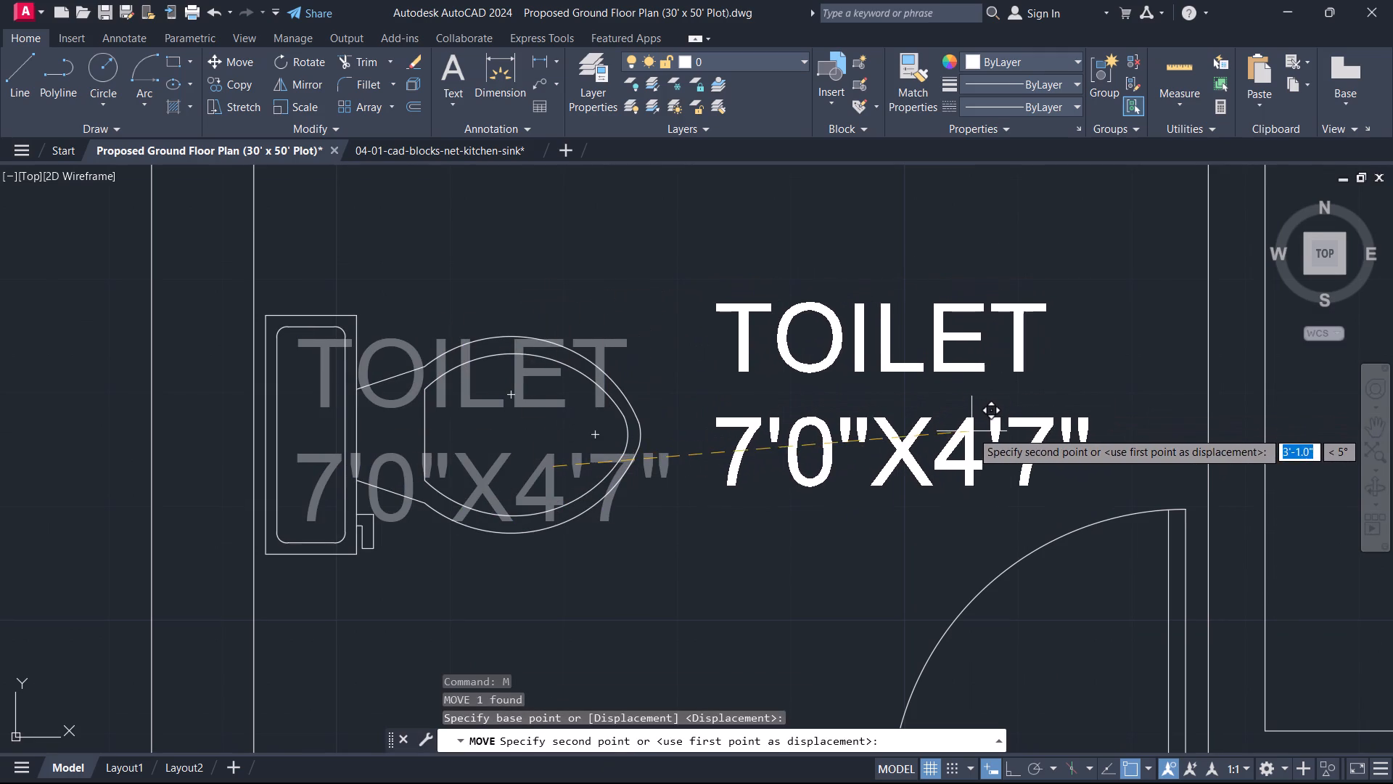
pyautogui.click(988, 441)
# Change the 7'0"X4'7" room's name to A.TOILET.
pyautogui.doubleClick(811, 359)
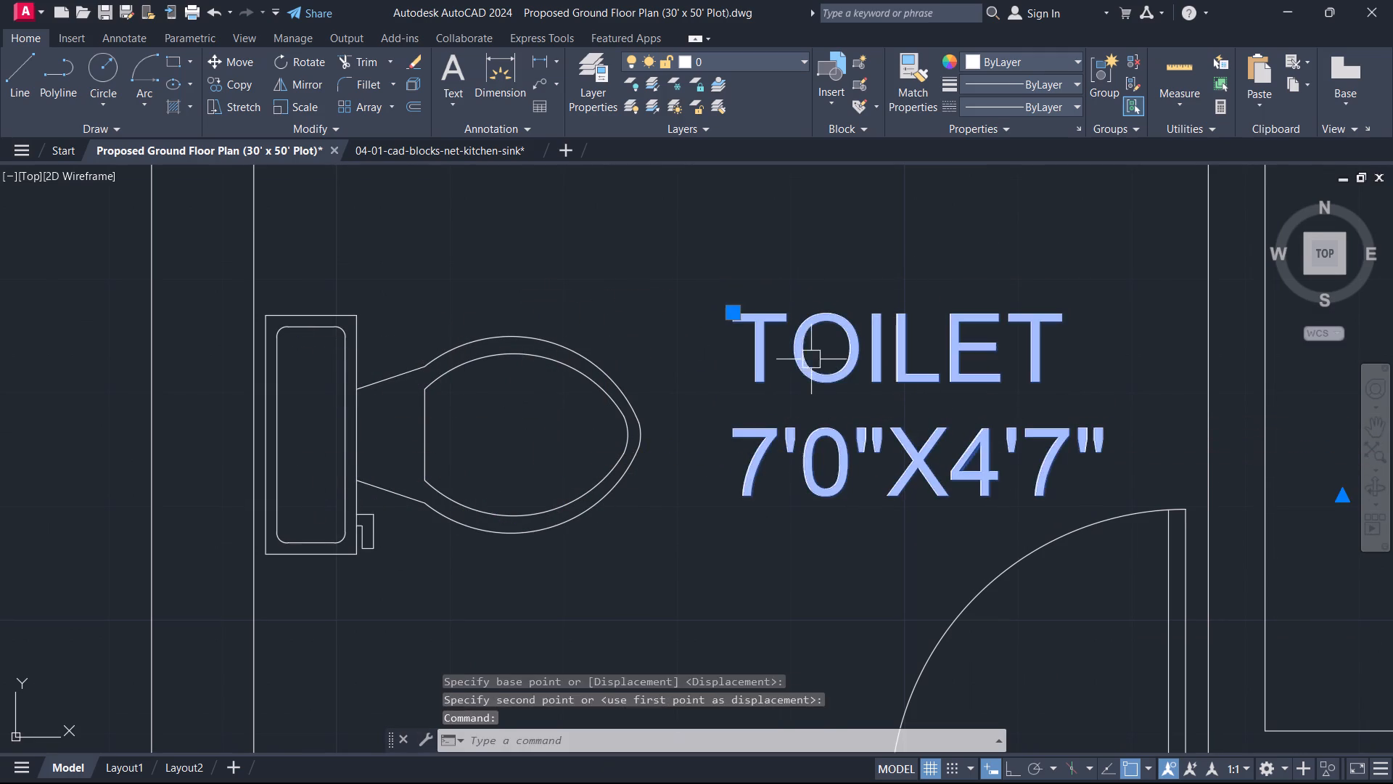
pyautogui.click(721, 367)
pyautogui.doubleClick(763, 363)
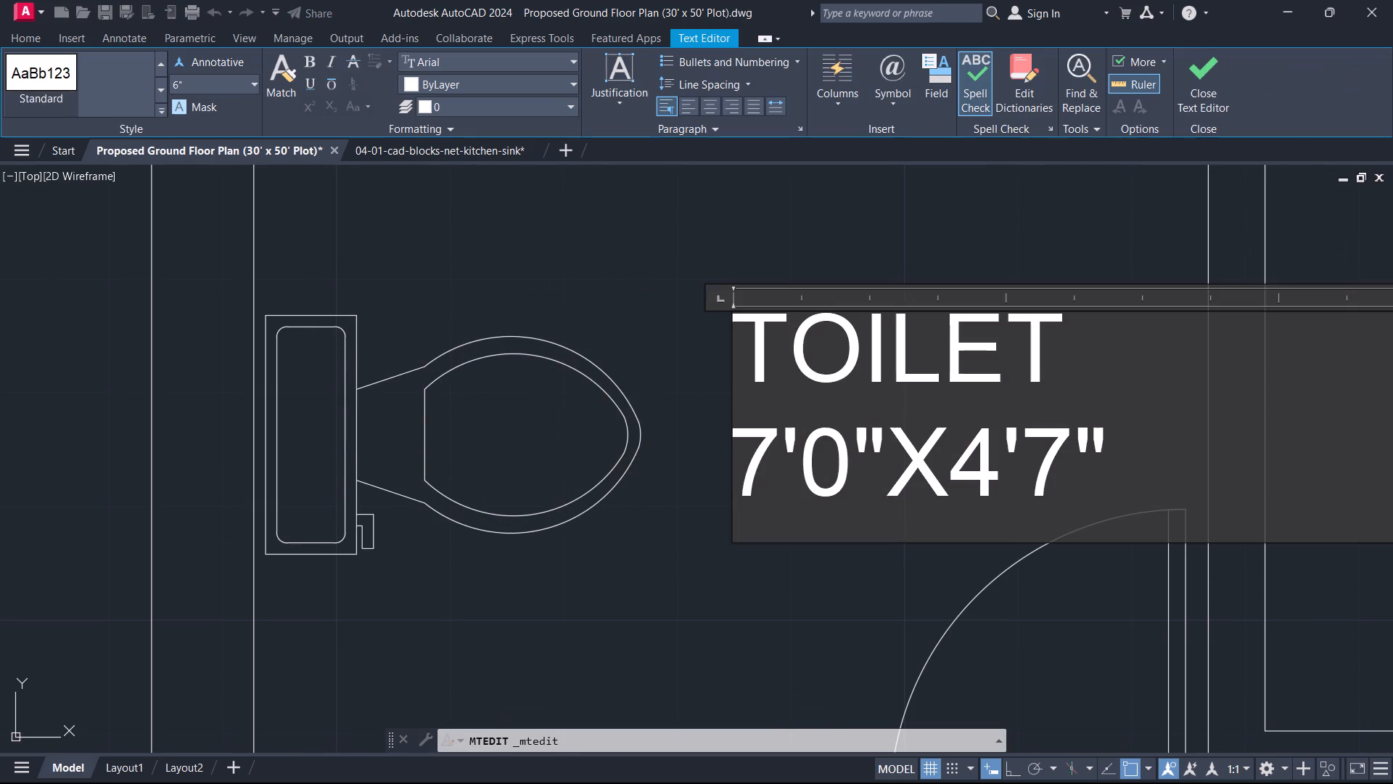
pyautogui.click(756, 354)
pyautogui.press('a')
pyautogui.press('.')
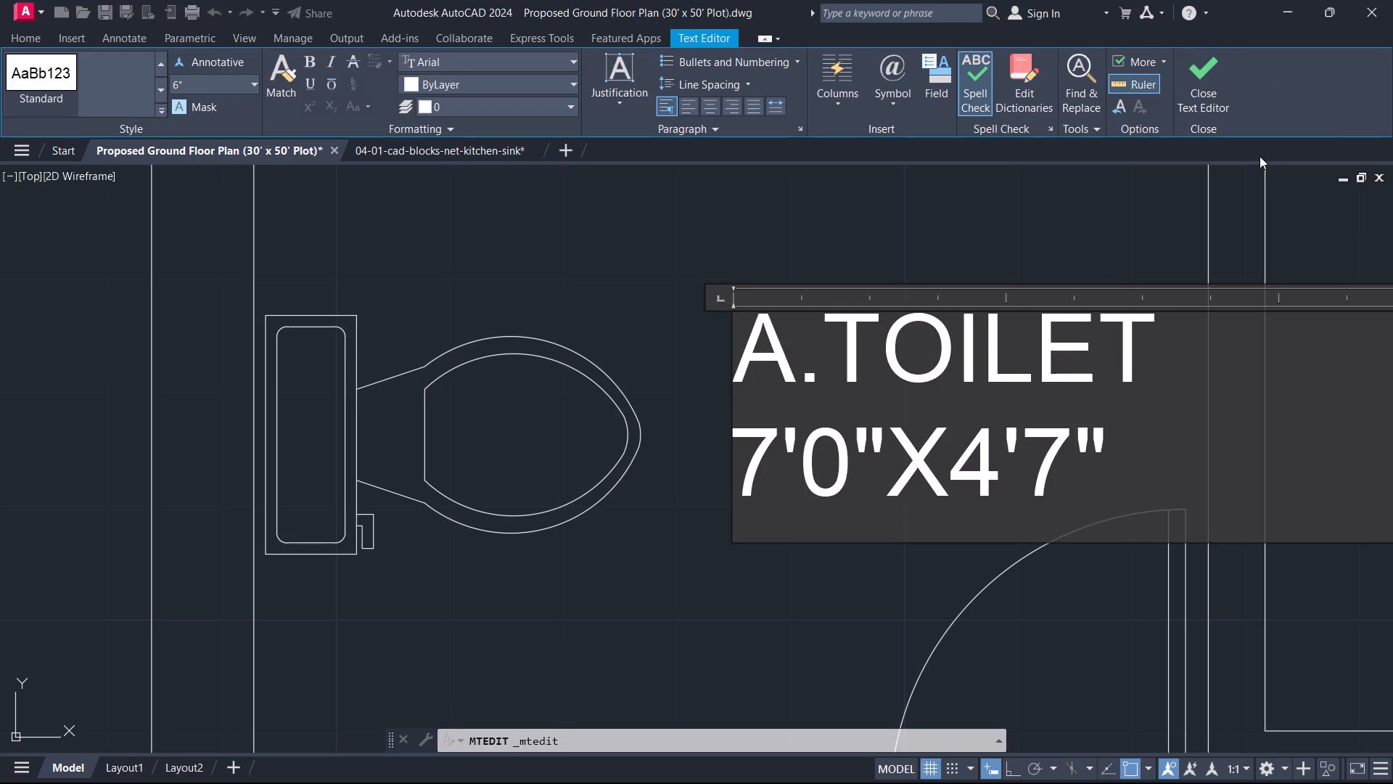
pyautogui.click(1203, 97)
# Move the TOILET 4'6"X7'6" label south, clear of the toilet fixture.
pyautogui.scroll(-4, 1069, 322)
pyautogui.moveTo(1082, 383); pyautogui.dragTo(1085, 376, button='middle')
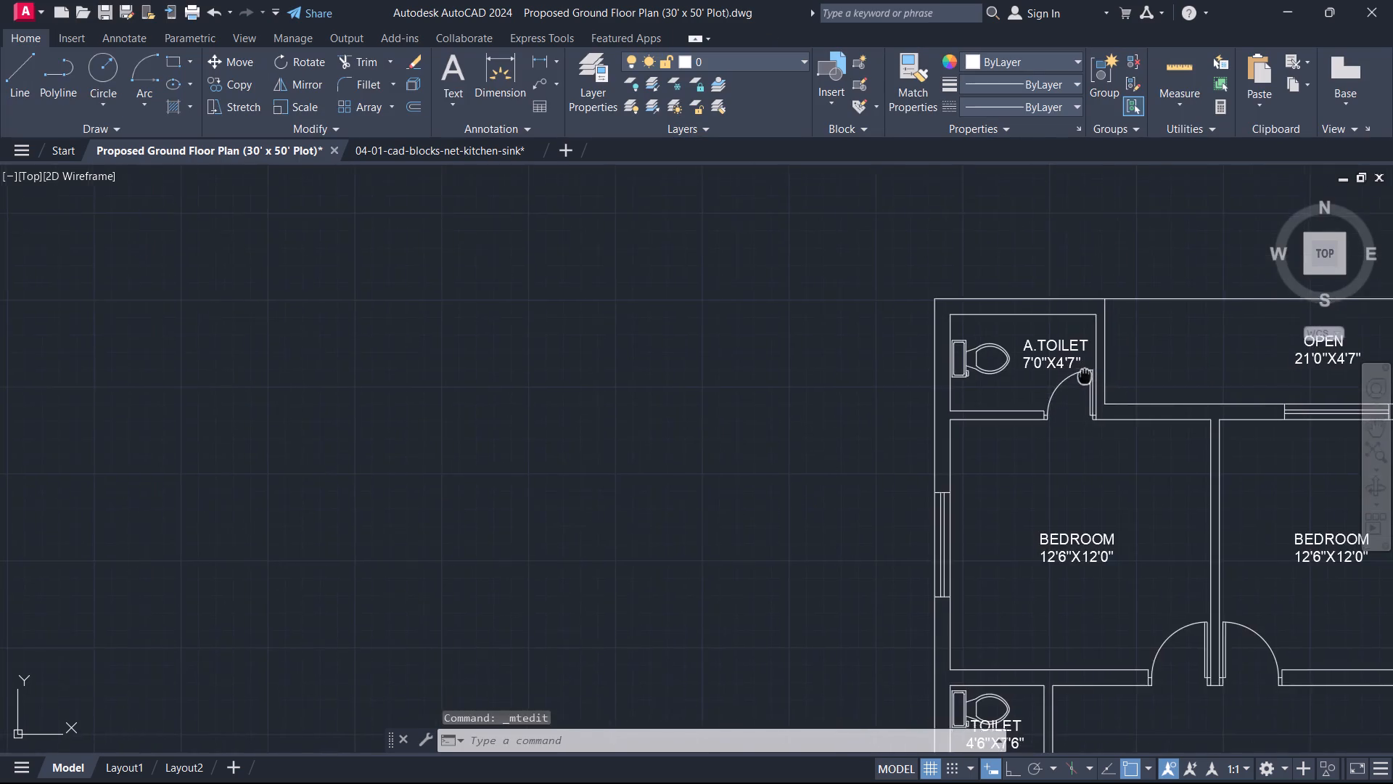
pyautogui.moveTo(1085, 376); pyautogui.dragTo(977, 234, button='middle')
pyautogui.scroll(-2, 981, 395)
pyautogui.scroll(3, 954, 509)
pyautogui.middleClick(954, 510)
pyautogui.scroll(1, 919, 412)
pyautogui.click(901, 362)
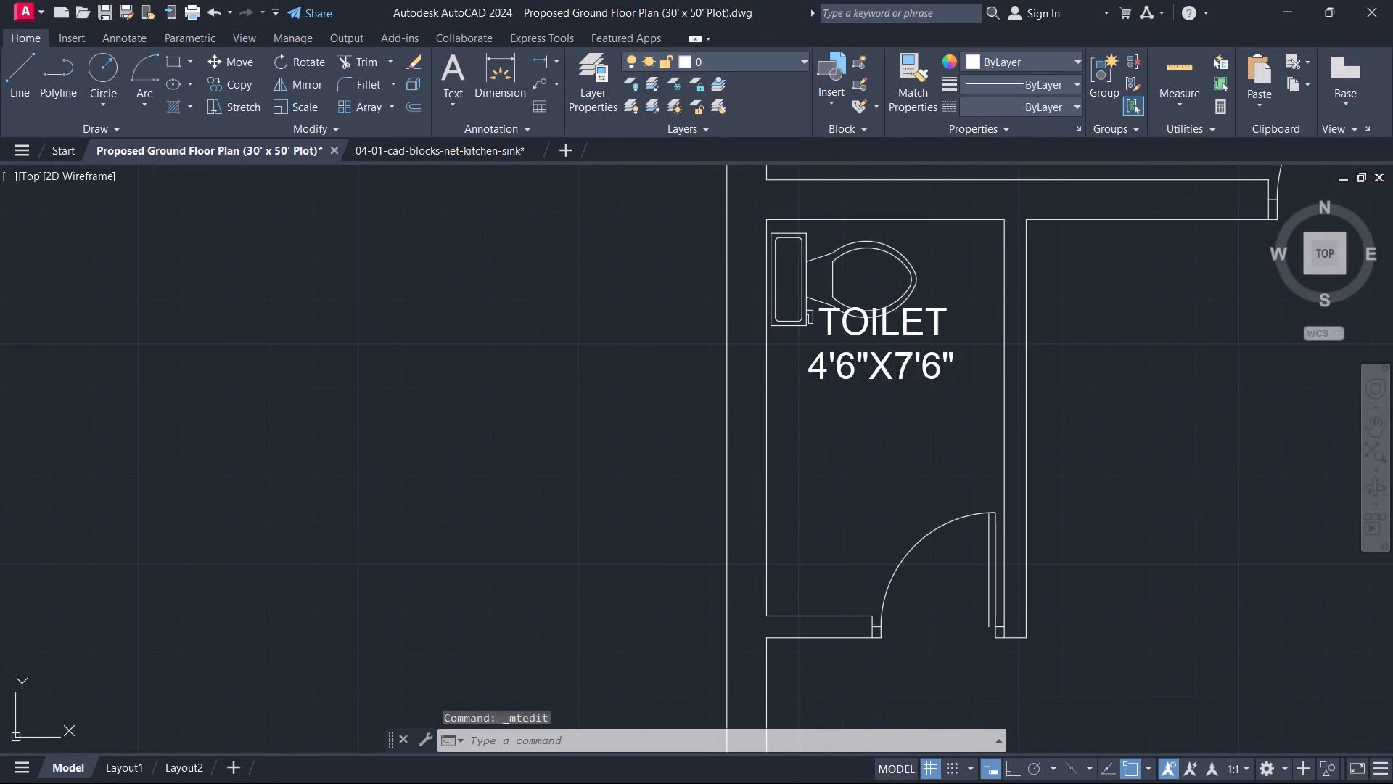
pyautogui.write('M')
pyautogui.press('space')
pyautogui.click(901, 362)
pyautogui.click(909, 456)
pyautogui.press('Escape')
# Delete the spare toilet block in the empty space east of the plan.
pyautogui.scroll(-5, 951, 436)
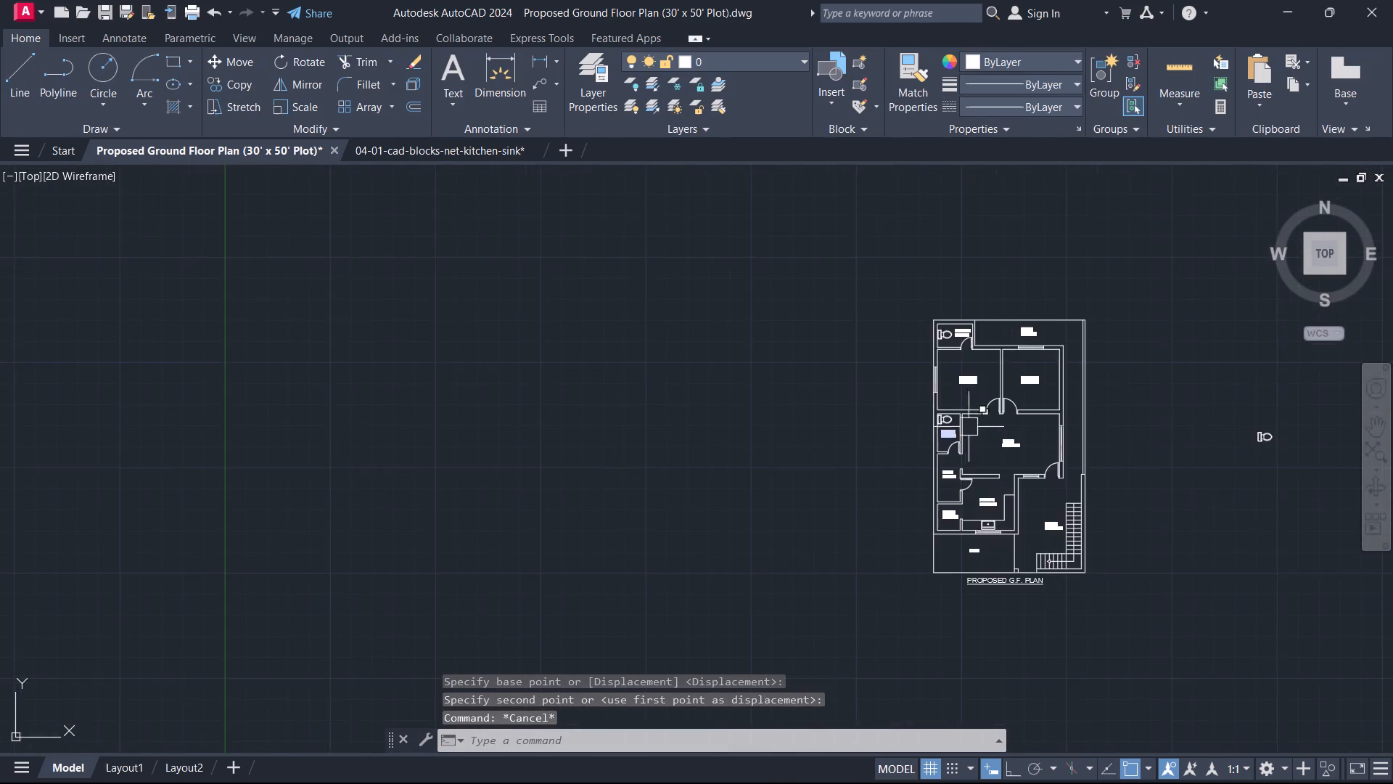
pyautogui.scroll(3, 987, 343)
pyautogui.scroll(-1, 1010, 478)
pyautogui.moveTo(1006, 478); pyautogui.dragTo(808, 354, button='middle')
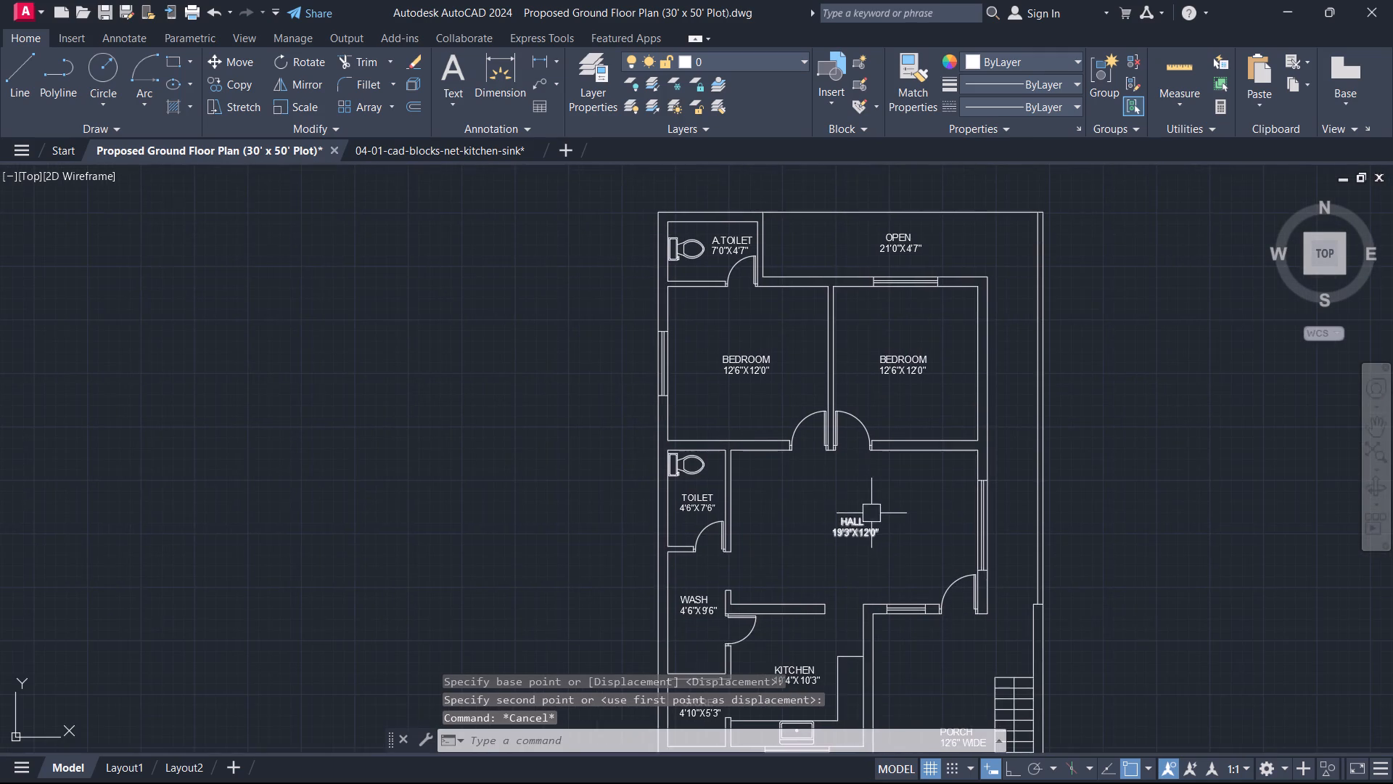
pyautogui.moveTo(883, 526); pyautogui.dragTo(944, 270, button='middle')
pyautogui.scroll(-1, 926, 354)
pyautogui.moveTo(926, 354); pyautogui.dragTo(561, 418, button='middle')
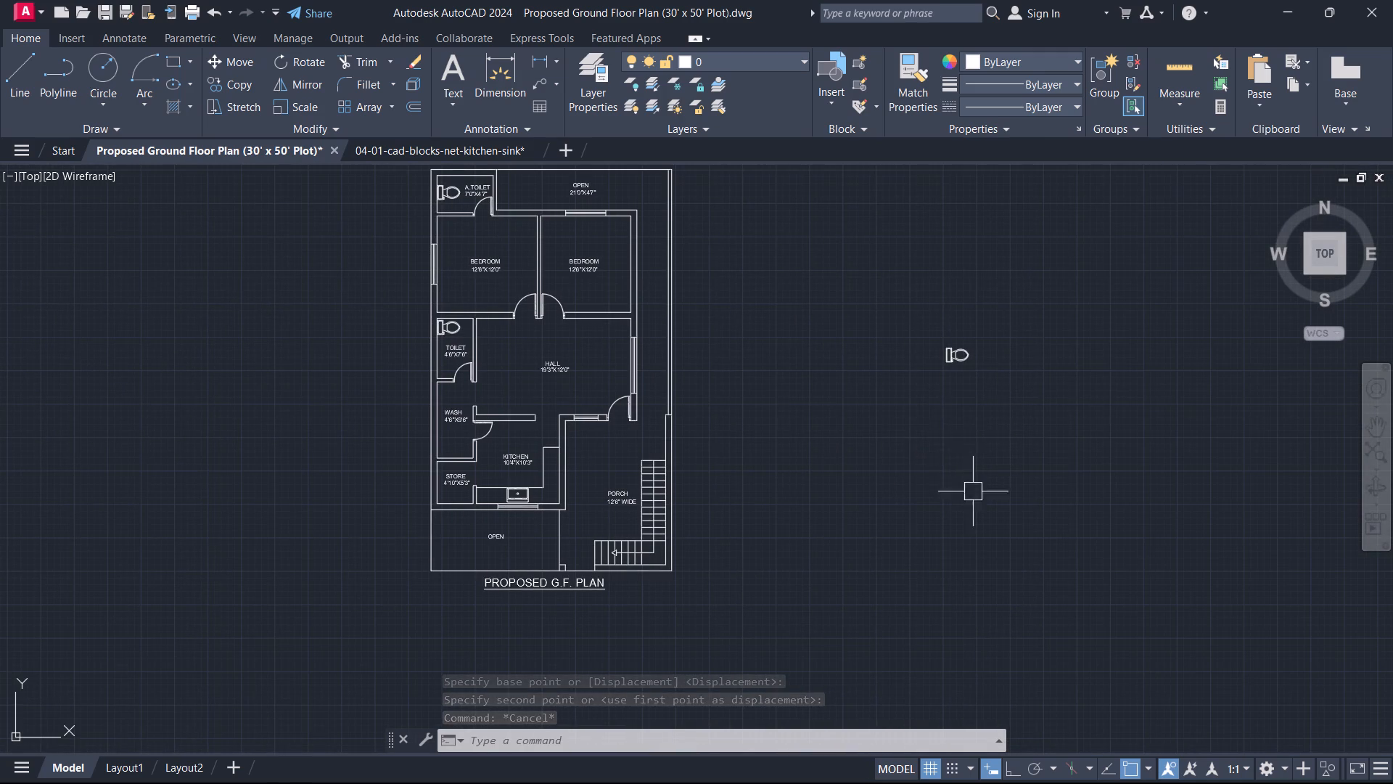
pyautogui.click(1014, 419)
pyautogui.click(901, 296)
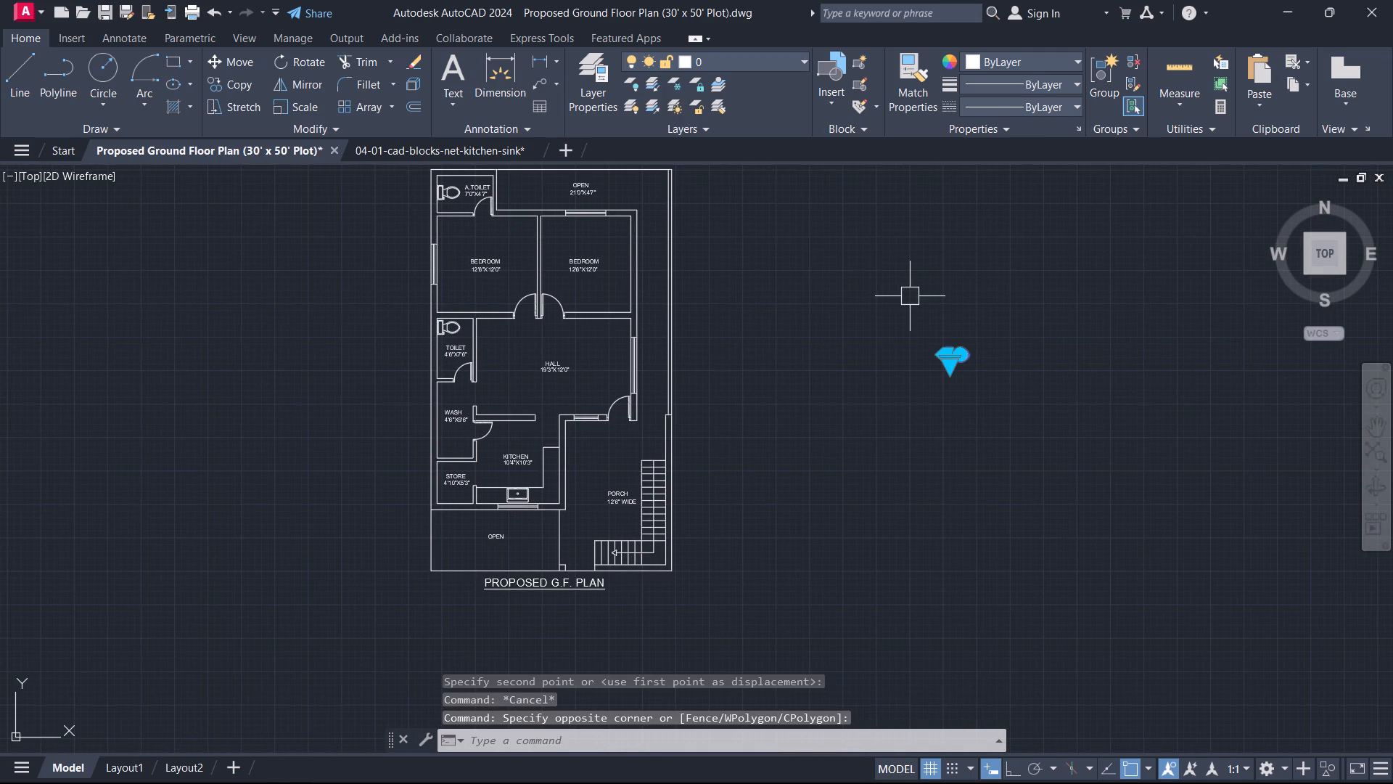
pyautogui.press('Delete')
# Open the recent drawing 04-03-cad-blocks-net-rangues.
pyautogui.moveTo(0, 0); pyautogui.dragTo(62, 0)
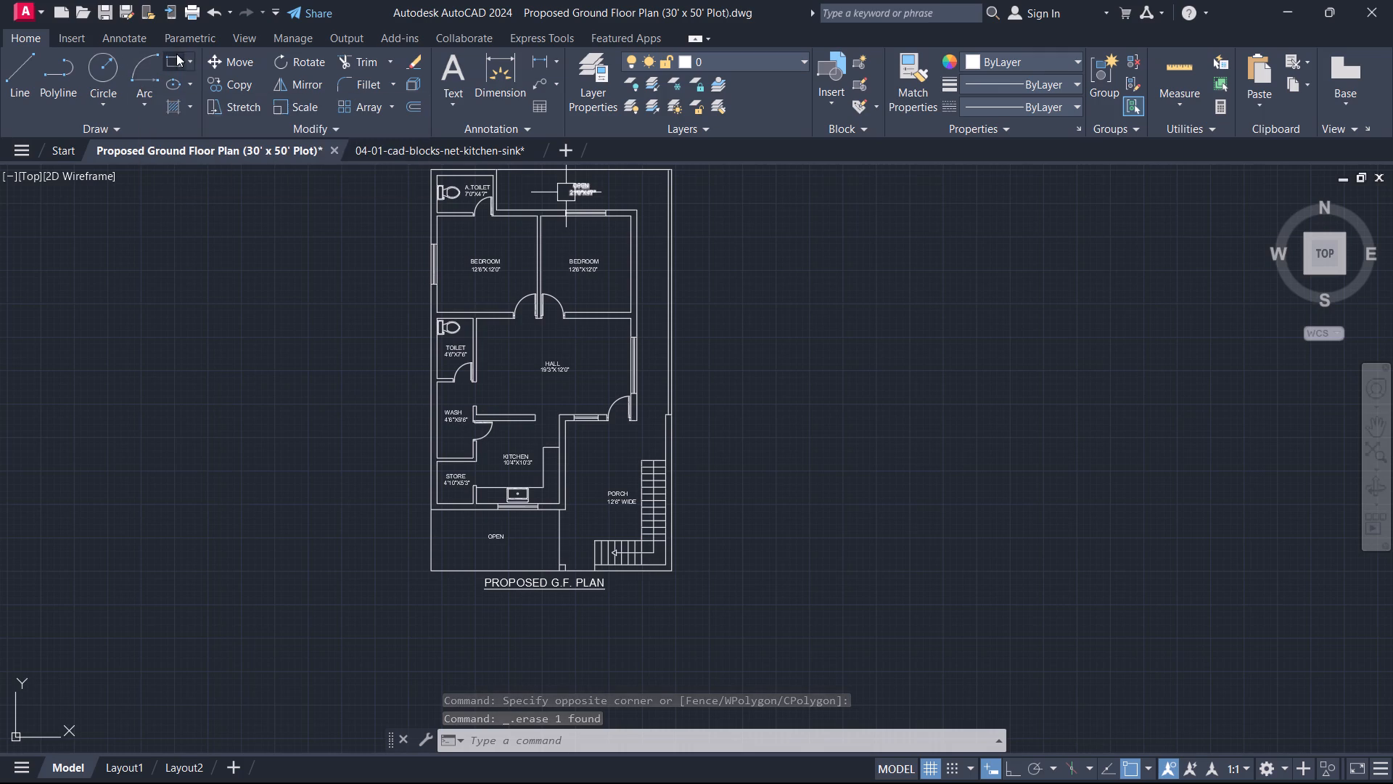
pyautogui.moveTo(528, 247); pyautogui.dragTo(601, 346, button='middle')
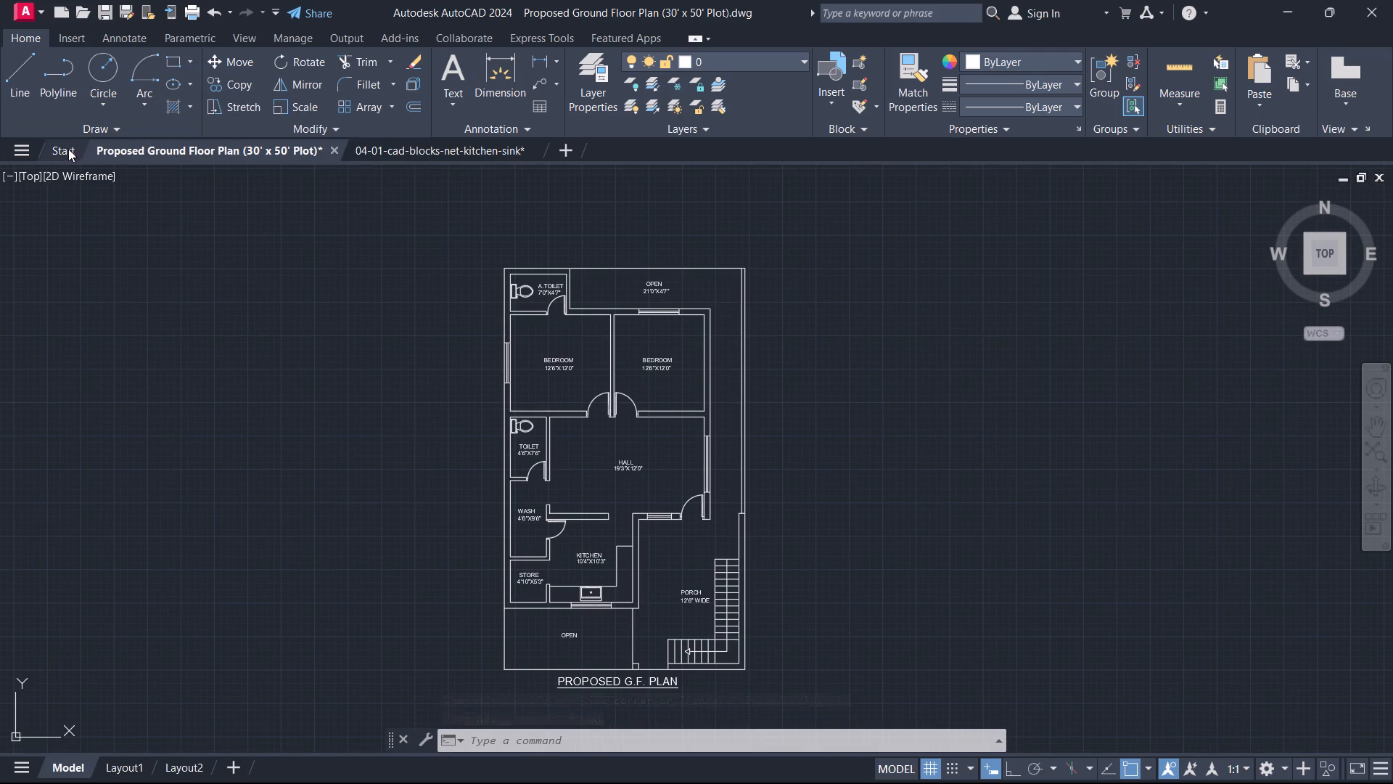
pyautogui.click(68, 149)
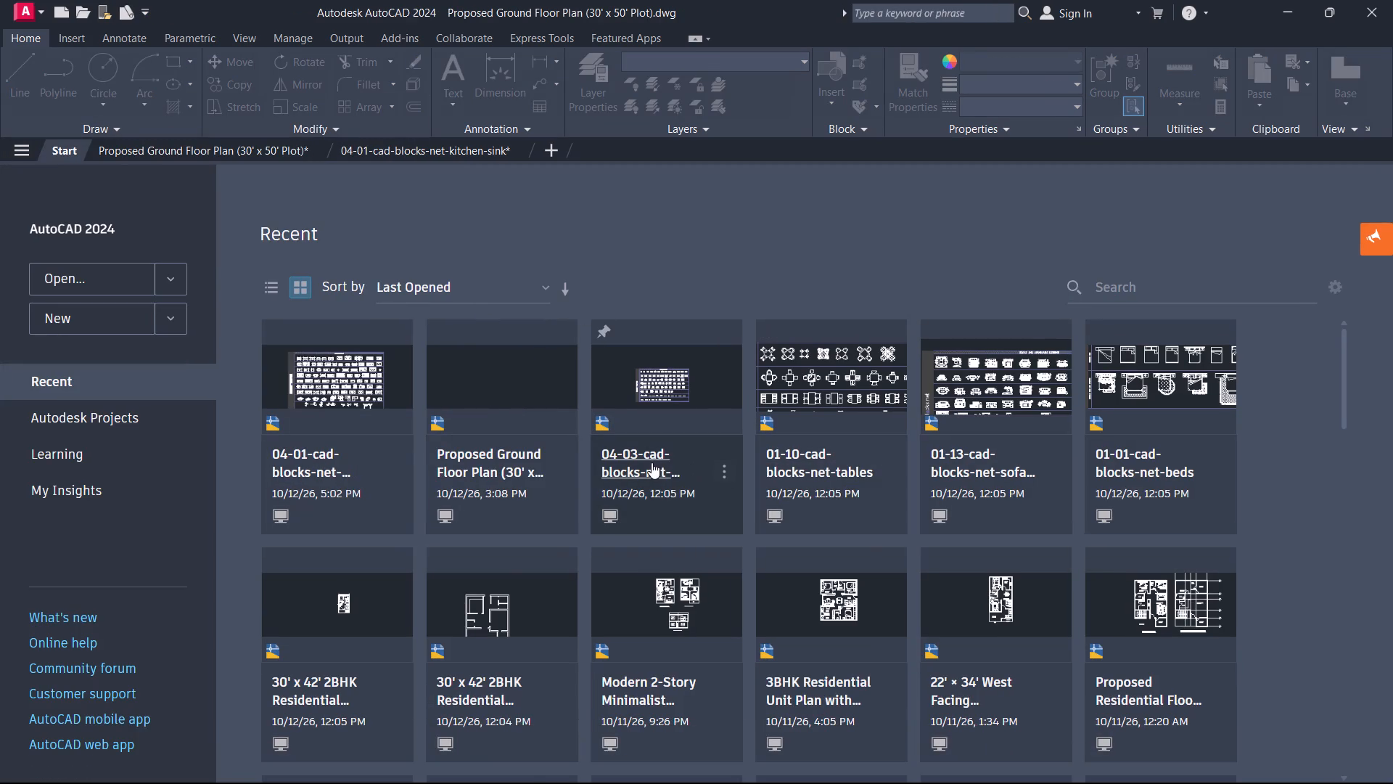
pyautogui.click(652, 462)
pyautogui.moveTo(711, 539); pyautogui.dragTo(805, 426, button='middle')
# Copy the first two-burner stove block with diagonal glass lines from the collection's top row to the clipboard.
pyautogui.scroll(1, 711, 539)
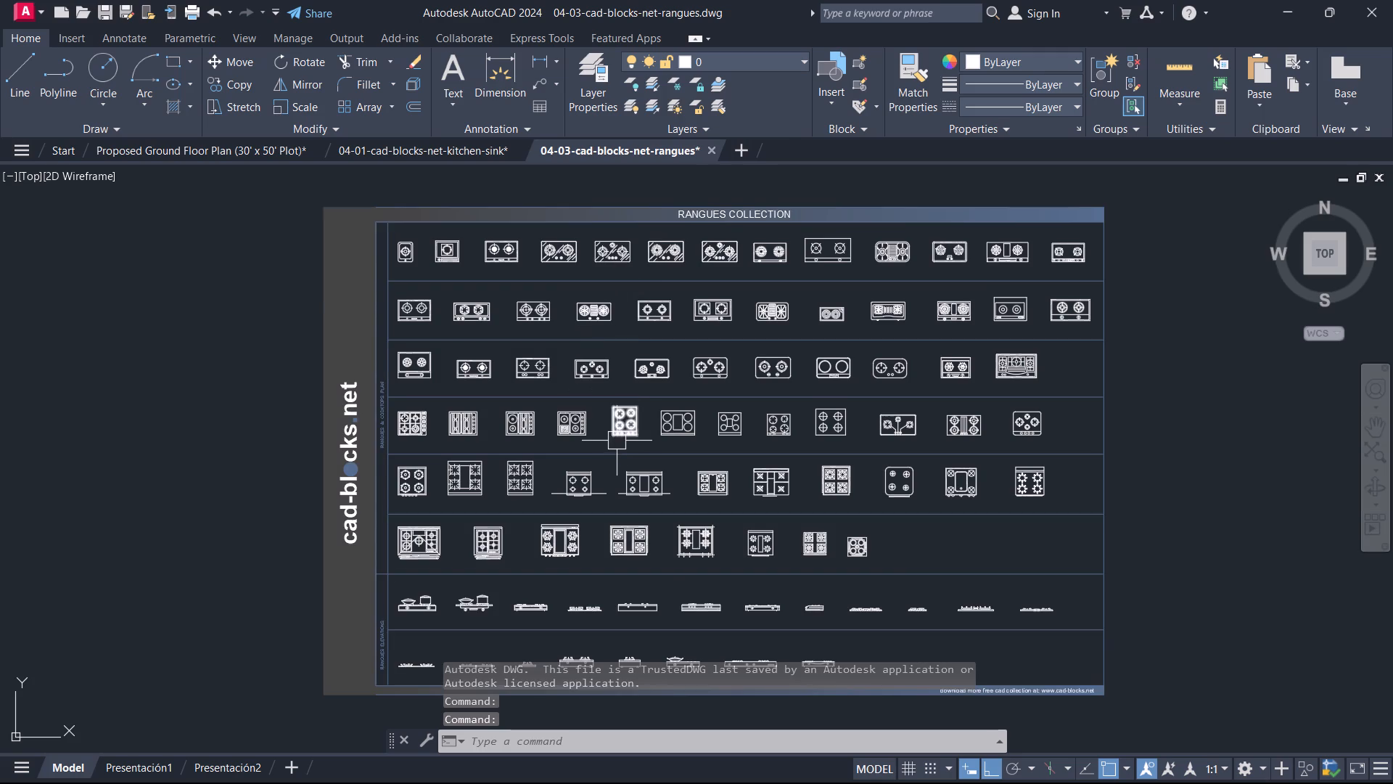
pyautogui.moveTo(617, 441); pyautogui.dragTo(615, 401, button='middle')
pyautogui.scroll(3, 552, 220)
pyautogui.moveTo(552, 220); pyautogui.dragTo(582, 334, button='middle')
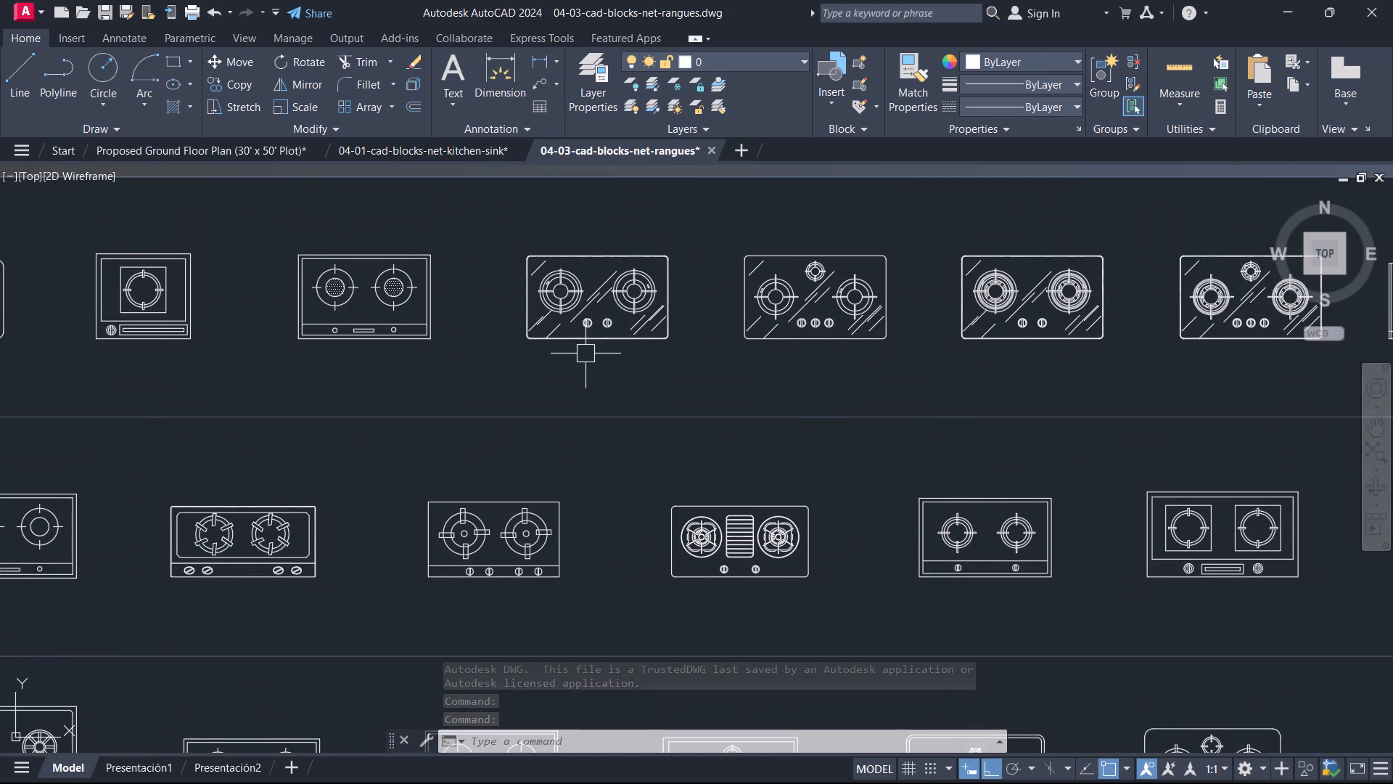
pyautogui.moveTo(585, 357); pyautogui.dragTo(575, 351)
pyautogui.click(546, 318)
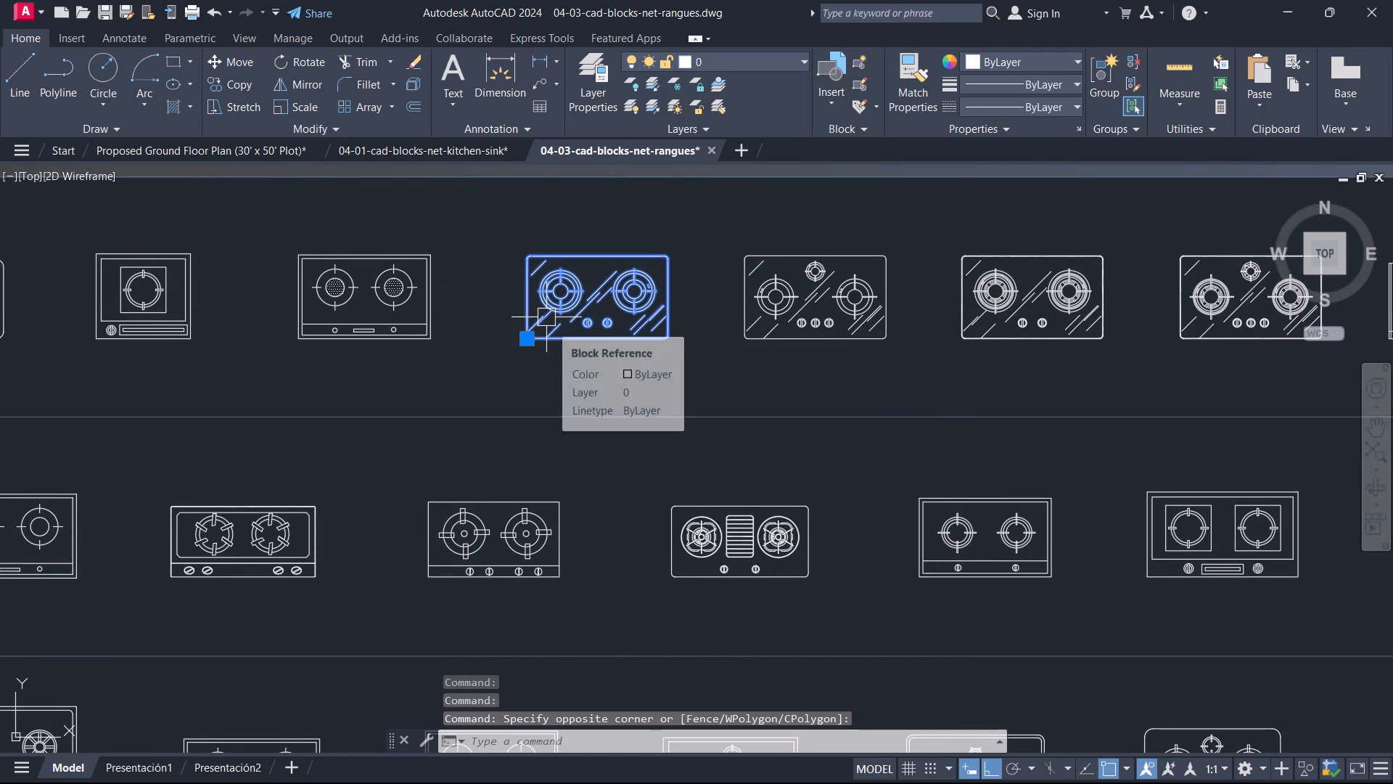
pyautogui.hotkey('ctrl', 'c')
# Paste the stove block into the Proposed Ground Floor Plan drawing, in the empty space east of the plan.
pyautogui.click(203, 152)
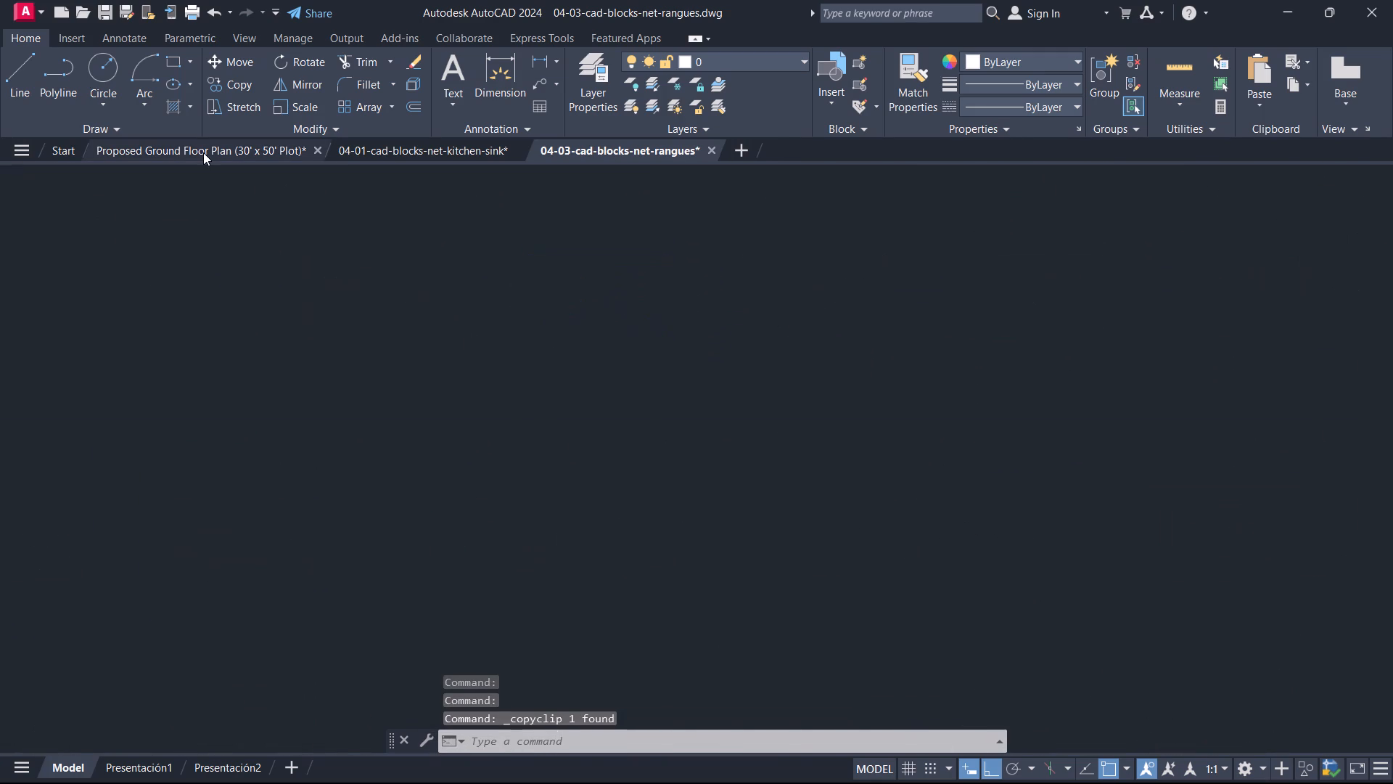
pyautogui.hotkey('ctrl', 'v')
pyautogui.scroll(-3, 597, 443)
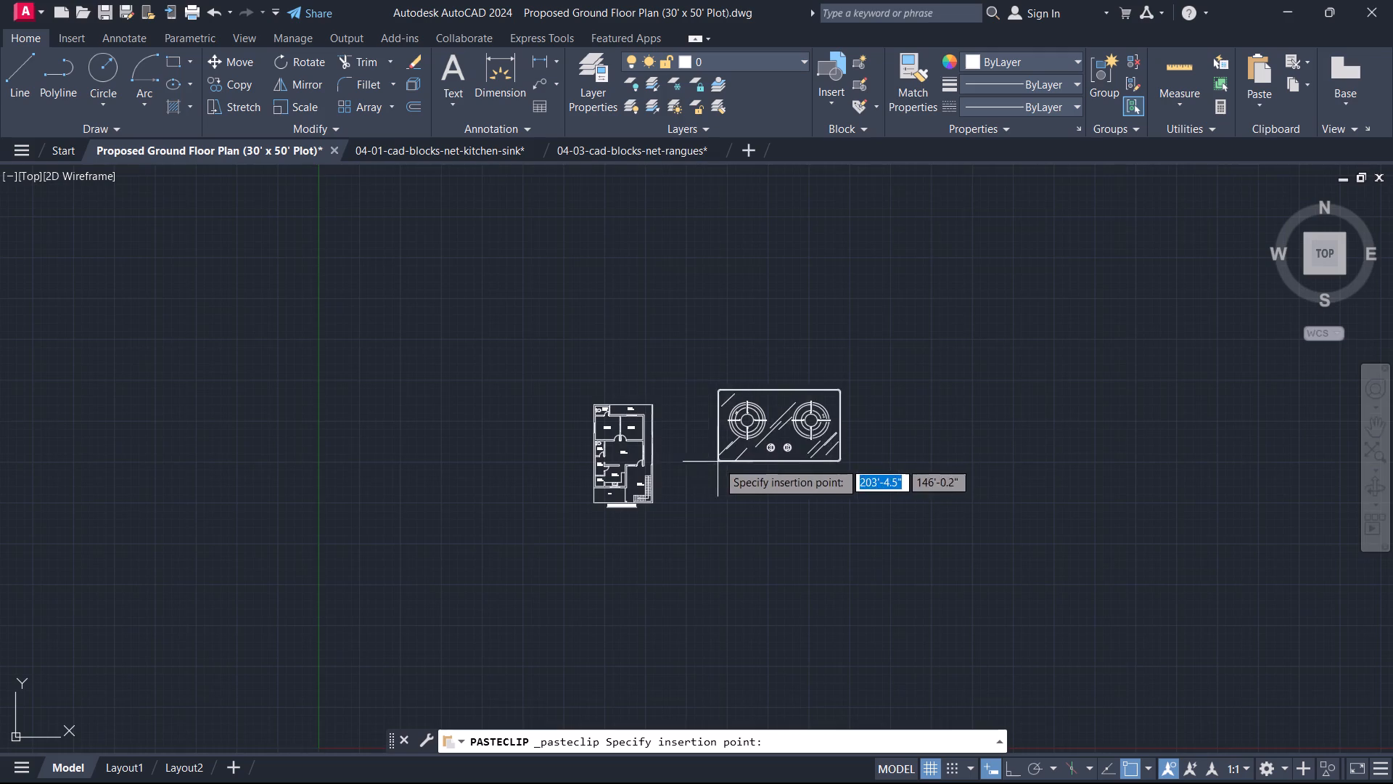
pyautogui.scroll(3, 657, 454)
pyautogui.click(673, 442)
pyautogui.press('Escape')
# Scale the pasted stove down from its southwest corner to about a third of the hall's east window length.
pyautogui.click(718, 441)
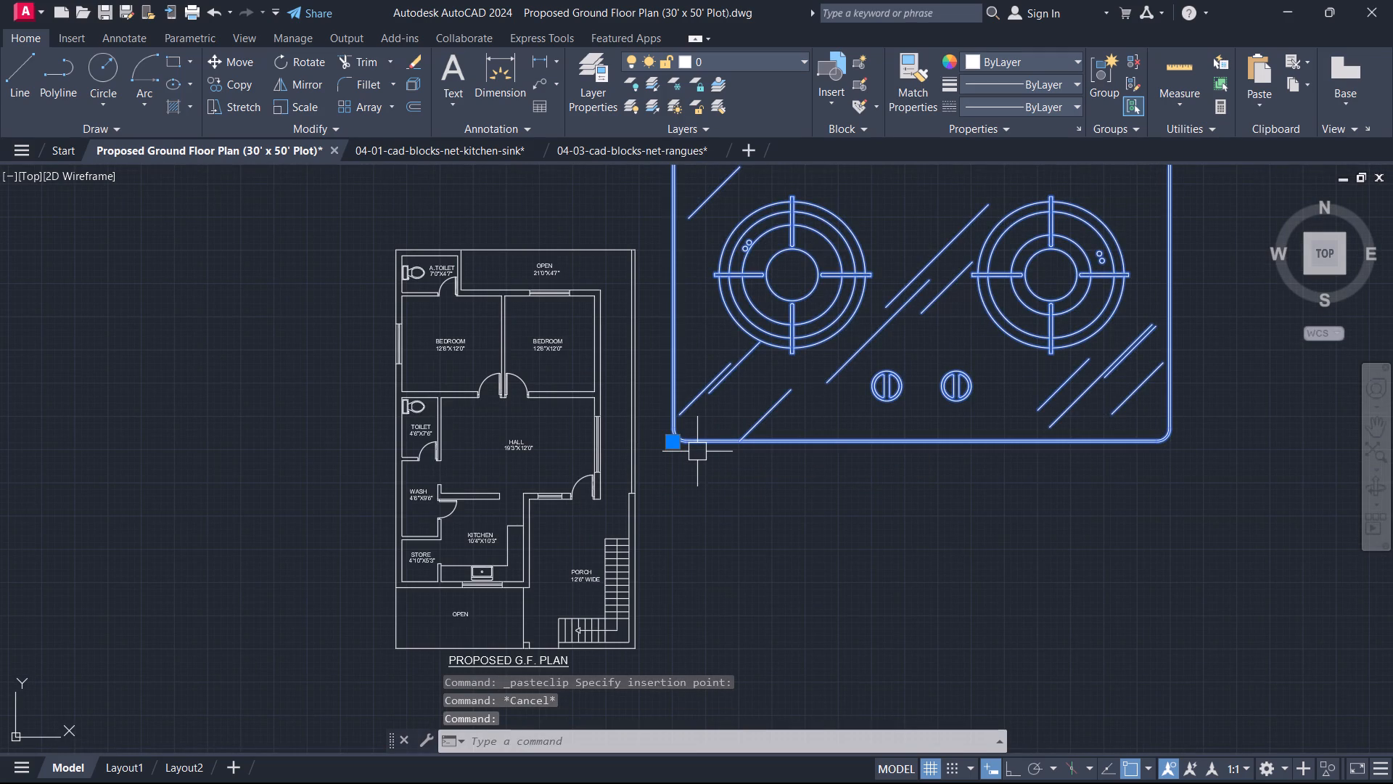
pyautogui.write('SC')
pyautogui.press('space')
pyautogui.scroll(4, 690, 454)
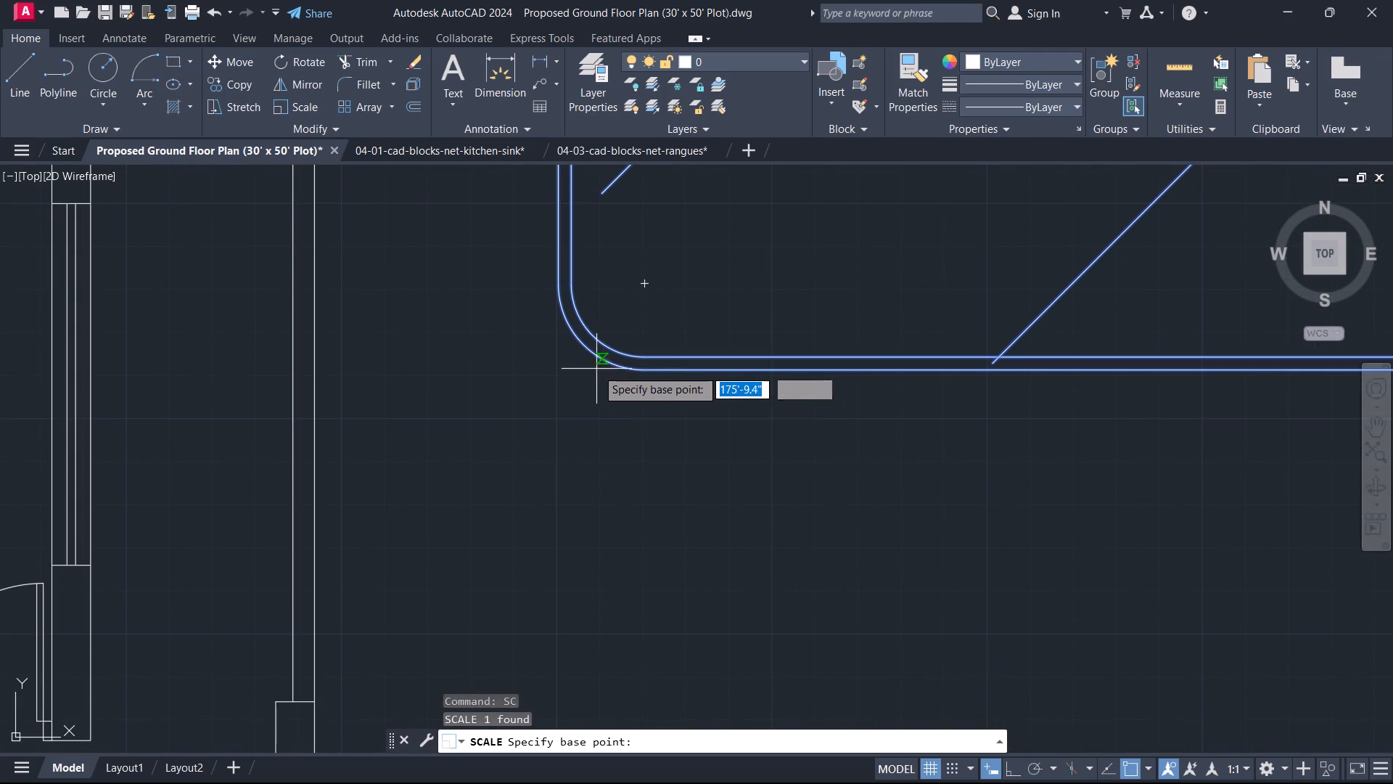
pyautogui.click(641, 369)
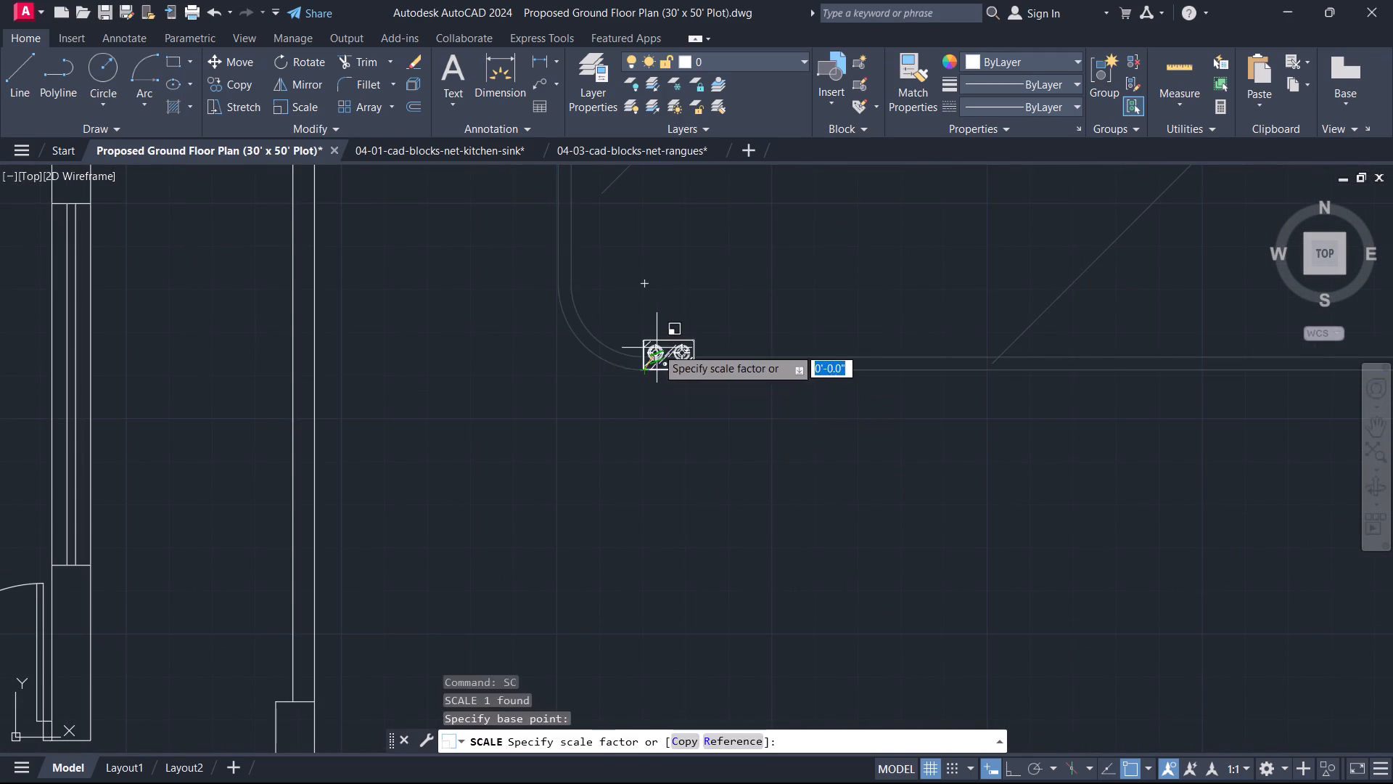
pyautogui.scroll(-1, 657, 348)
pyautogui.click(680, 339)
pyautogui.press('Escape')
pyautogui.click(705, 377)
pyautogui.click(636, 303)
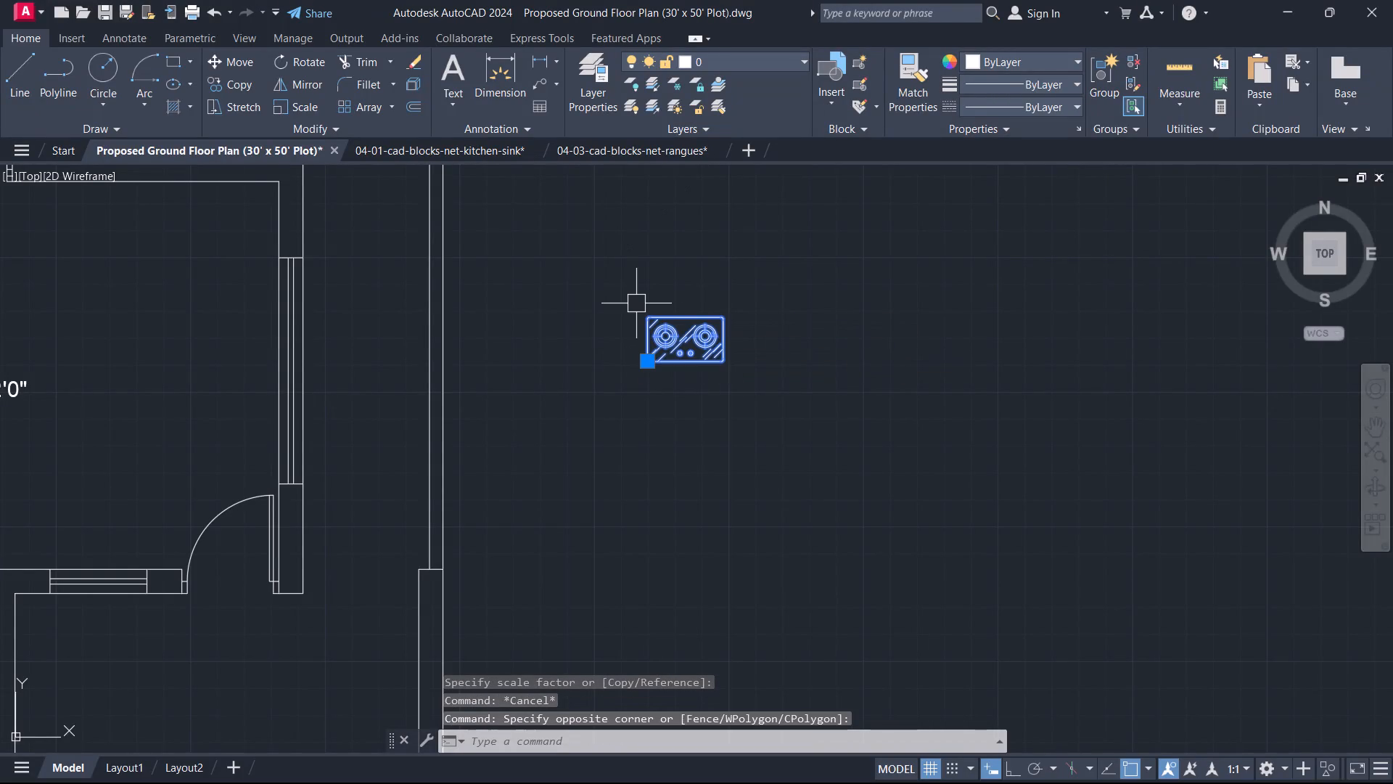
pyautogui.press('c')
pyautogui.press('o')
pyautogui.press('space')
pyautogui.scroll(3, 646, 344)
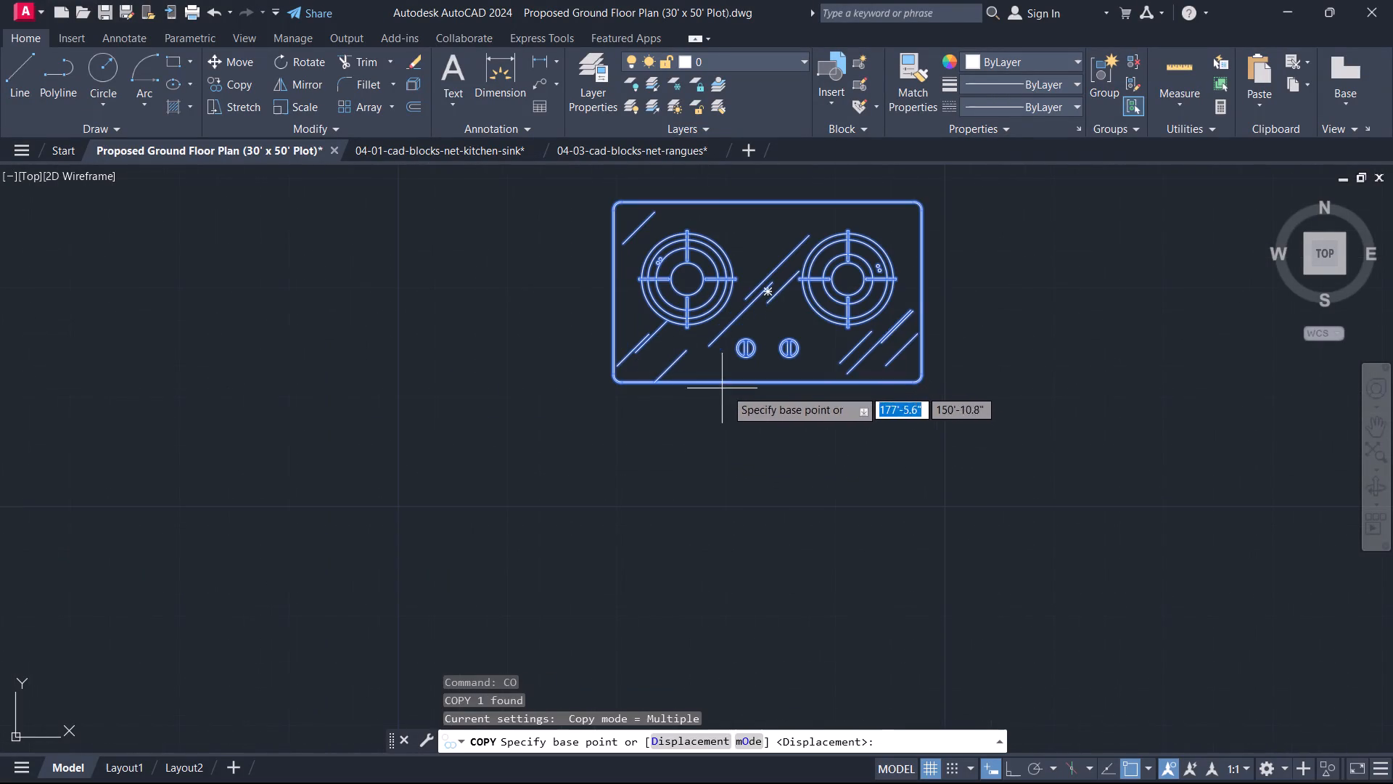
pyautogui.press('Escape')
# Rotate the scaled stove block 180° about a point just north of it so its knobs face north.
pyautogui.moveTo(774, 226); pyautogui.dragTo(724, 400, button='middle')
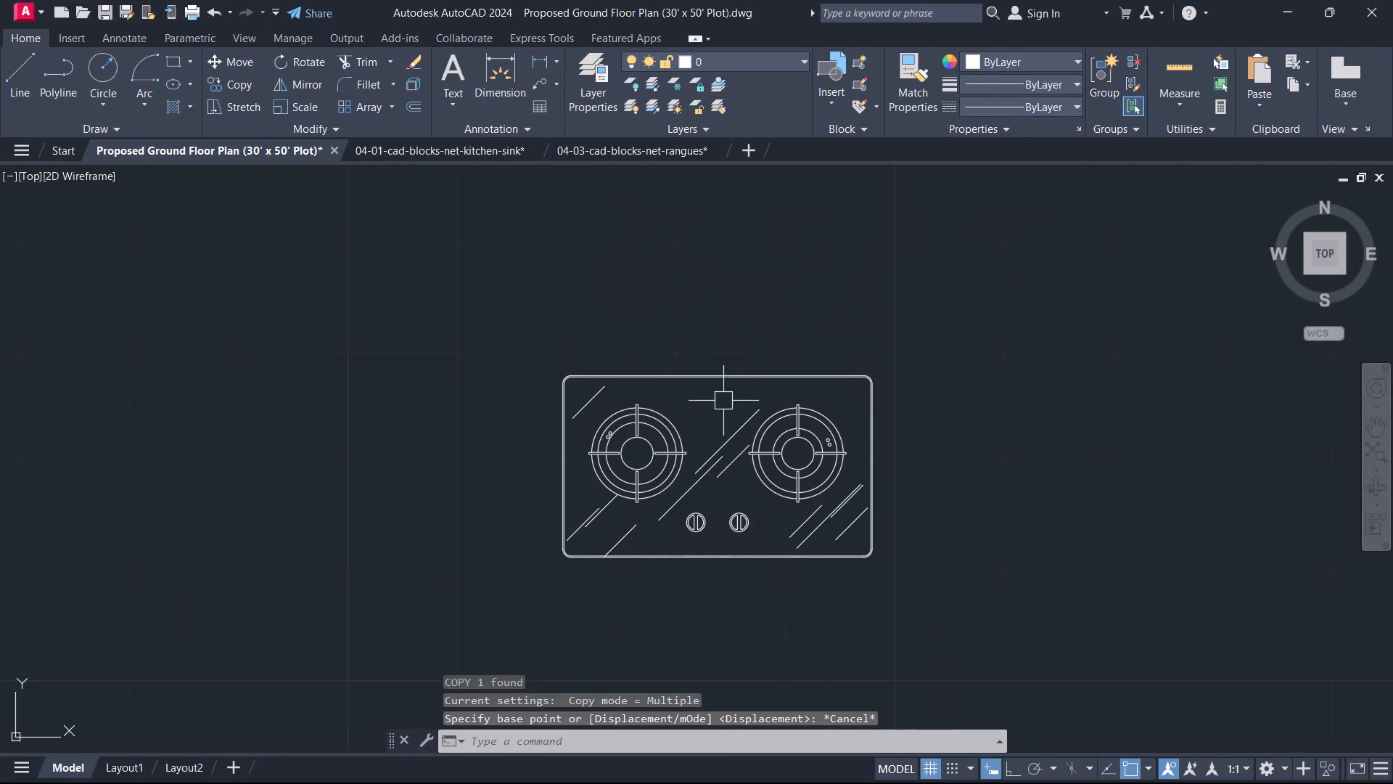
pyautogui.click(714, 385)
pyautogui.press('r')
pyautogui.write('O')
pyautogui.press('space')
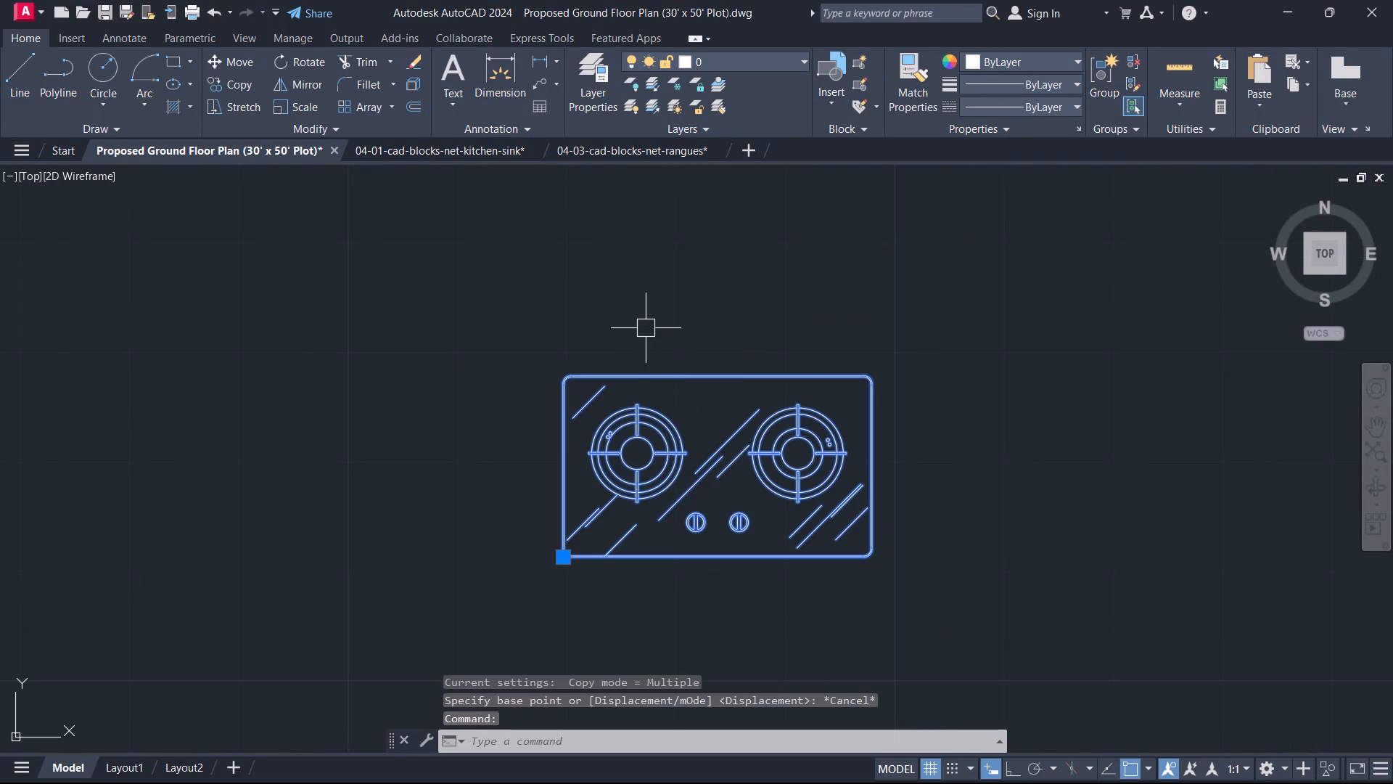
pyautogui.click(694, 356)
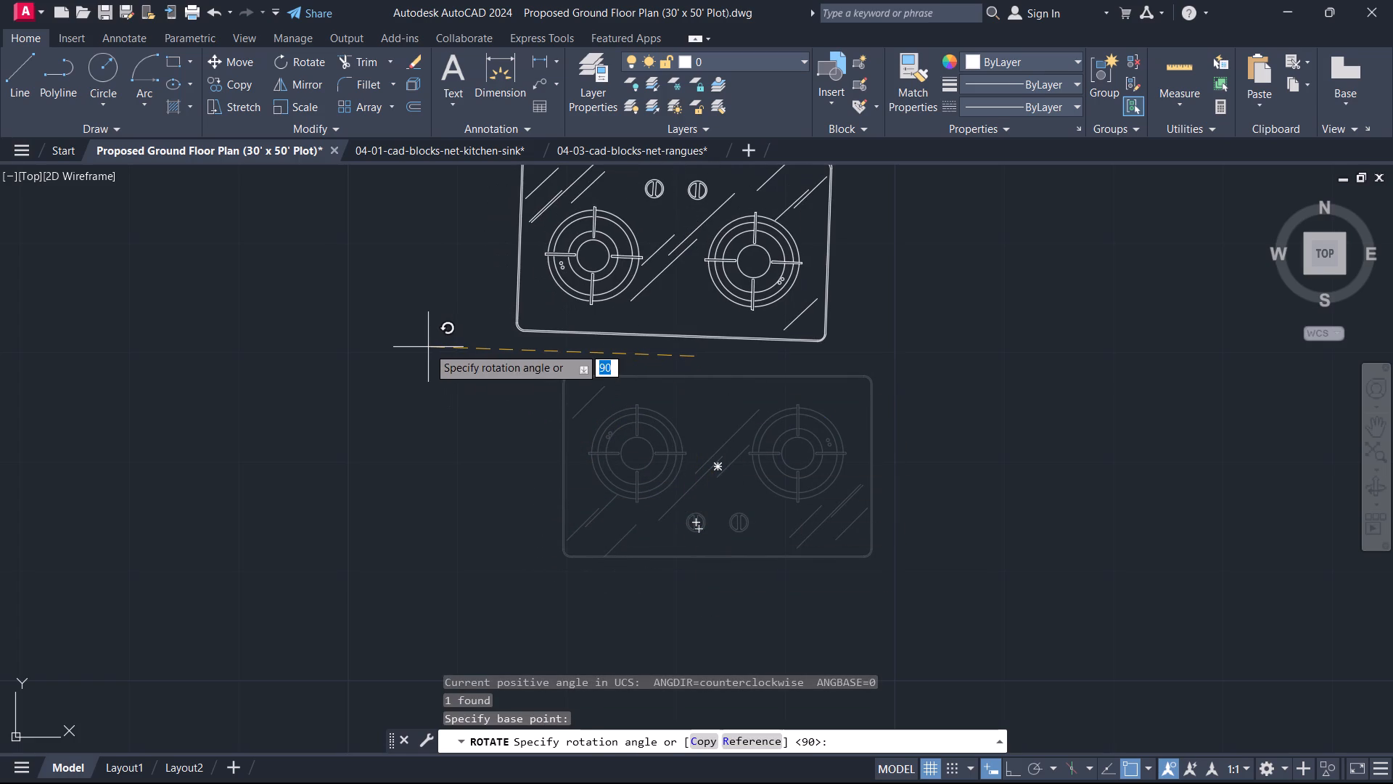
pyautogui.press('F8')
pyautogui.click(454, 358)
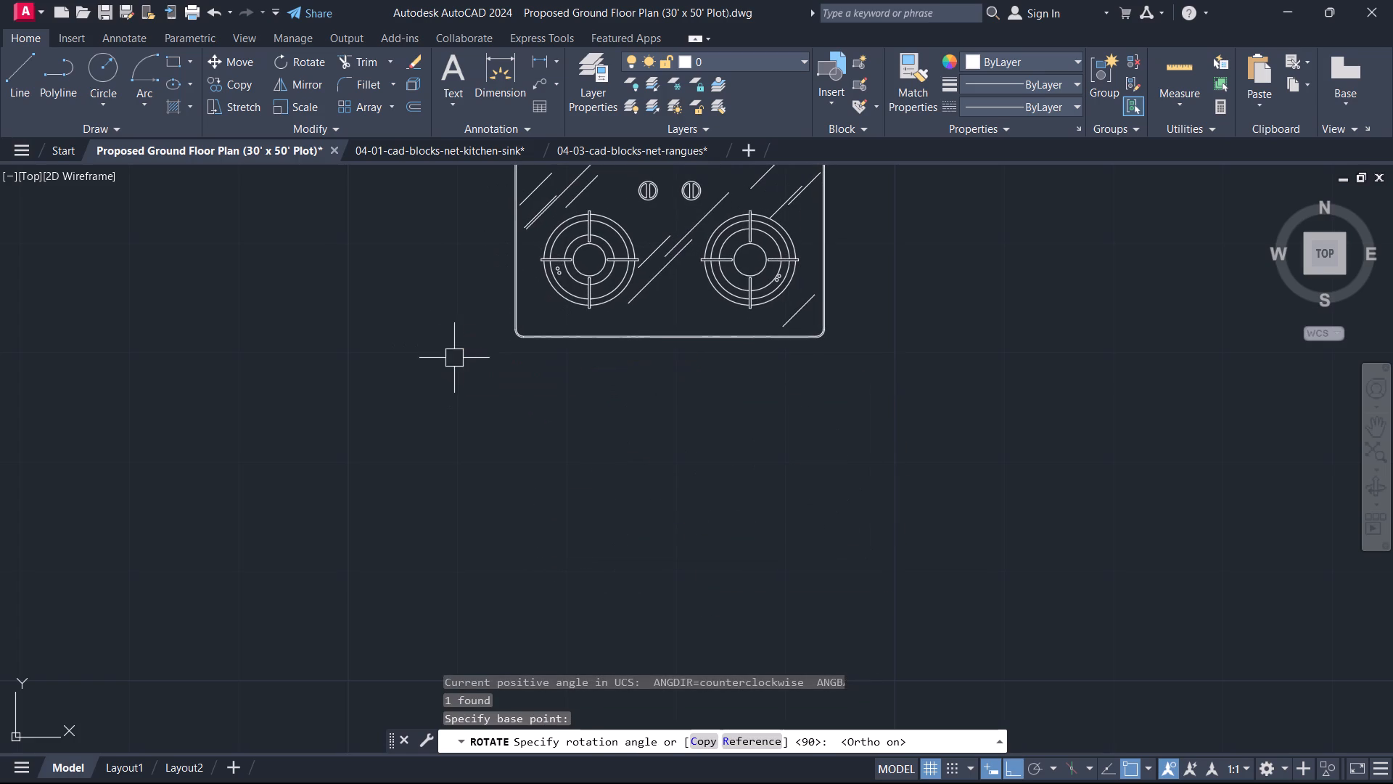
pyautogui.press('Escape')
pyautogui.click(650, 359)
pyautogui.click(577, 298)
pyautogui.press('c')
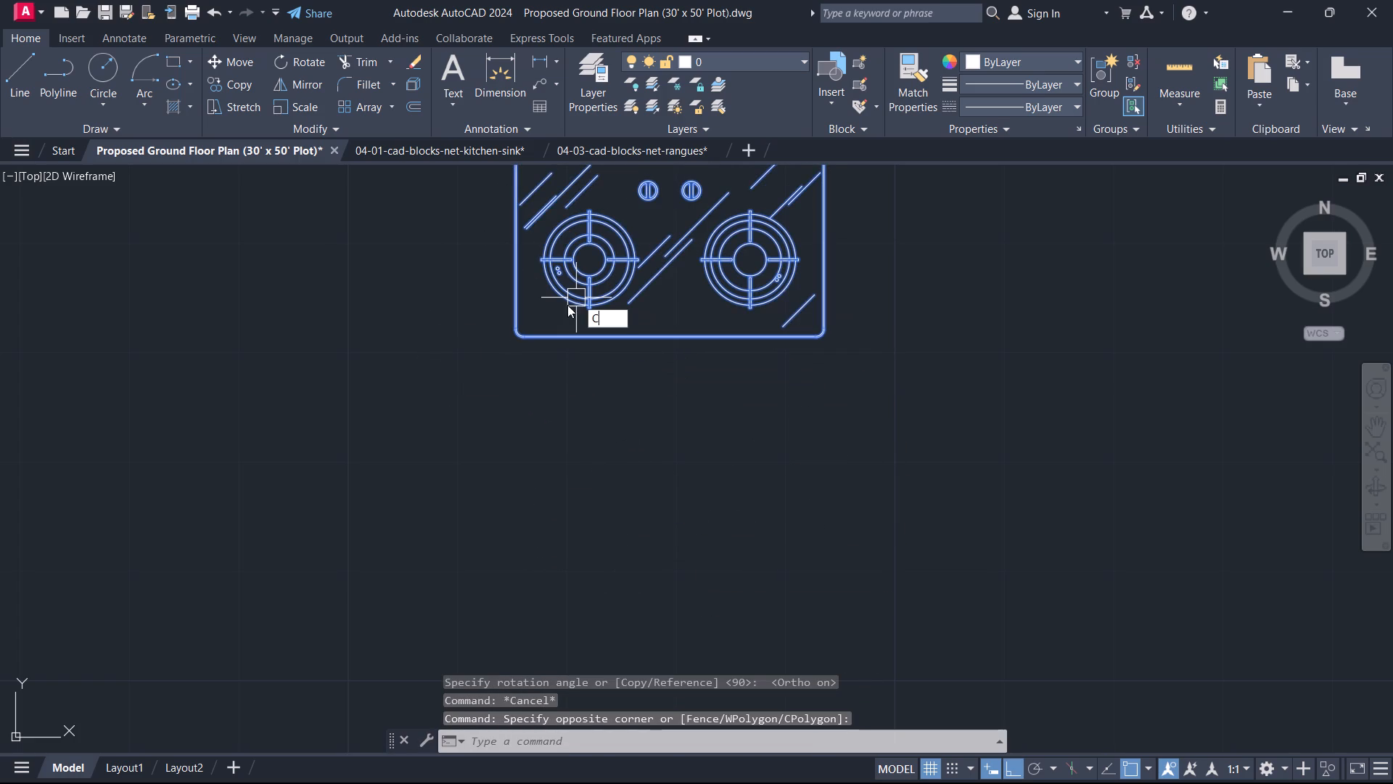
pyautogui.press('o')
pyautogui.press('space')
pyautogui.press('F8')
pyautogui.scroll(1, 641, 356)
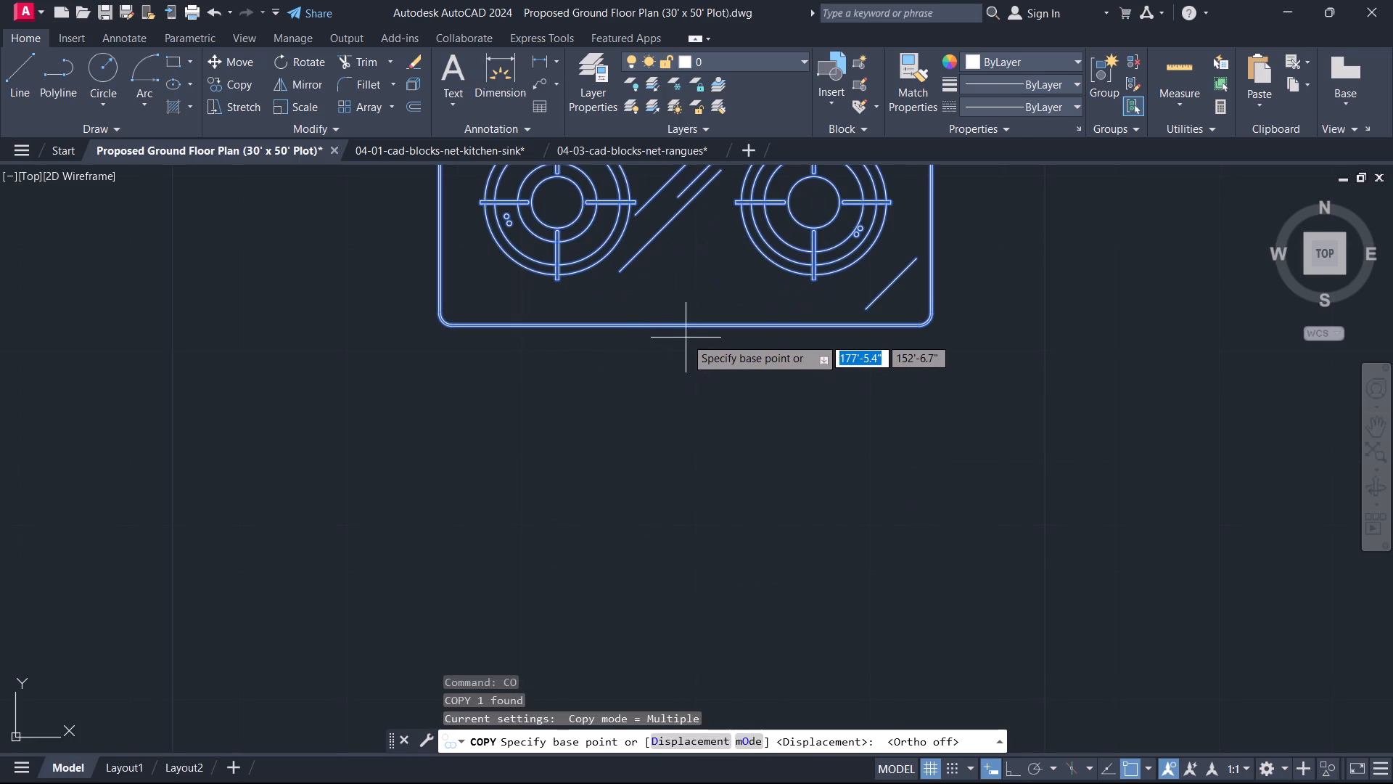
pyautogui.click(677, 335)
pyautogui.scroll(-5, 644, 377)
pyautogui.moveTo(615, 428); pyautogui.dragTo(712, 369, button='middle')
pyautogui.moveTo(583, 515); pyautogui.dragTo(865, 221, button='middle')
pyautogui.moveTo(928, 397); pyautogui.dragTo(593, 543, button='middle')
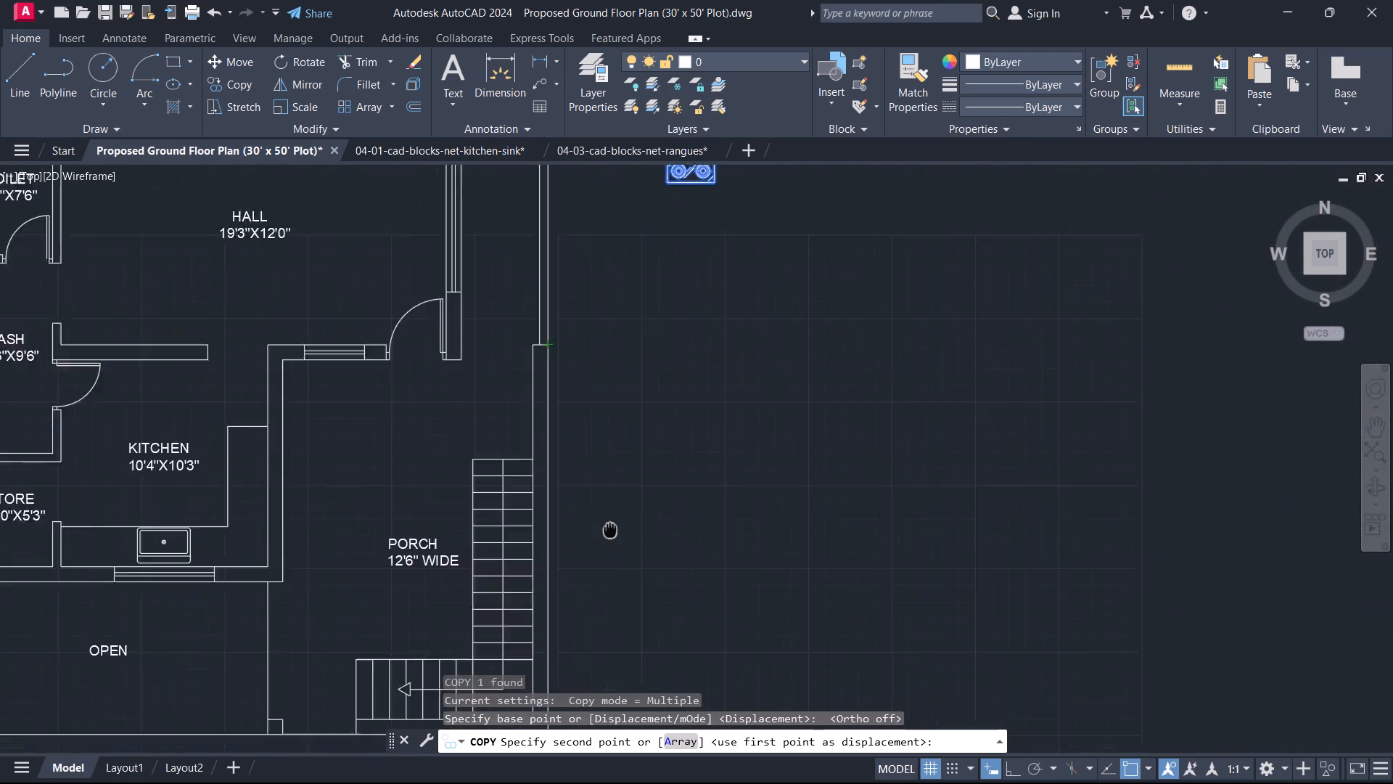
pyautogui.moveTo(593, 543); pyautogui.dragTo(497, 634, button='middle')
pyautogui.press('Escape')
# Rotate the stove block 90° counterclockwise about a point just east of it so its knobs face west.
pyautogui.scroll(2, 614, 385)
pyautogui.moveTo(613, 383); pyautogui.dragTo(602, 738, button='middle')
pyautogui.moveTo(538, 592); pyautogui.dragTo(522, 552)
pyautogui.click(365, 361)
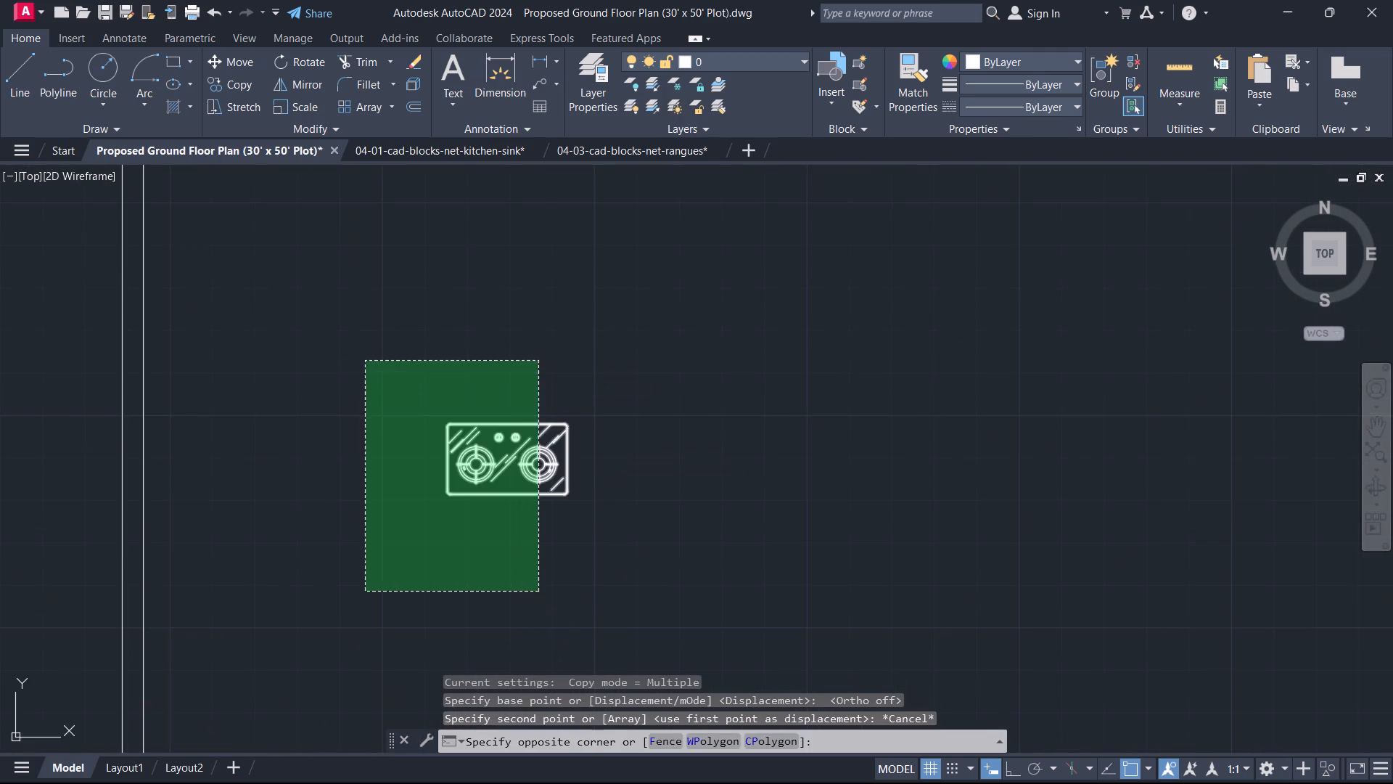
pyautogui.press('r')
pyautogui.write('O')
pyautogui.press('space')
pyautogui.scroll(2, 573, 436)
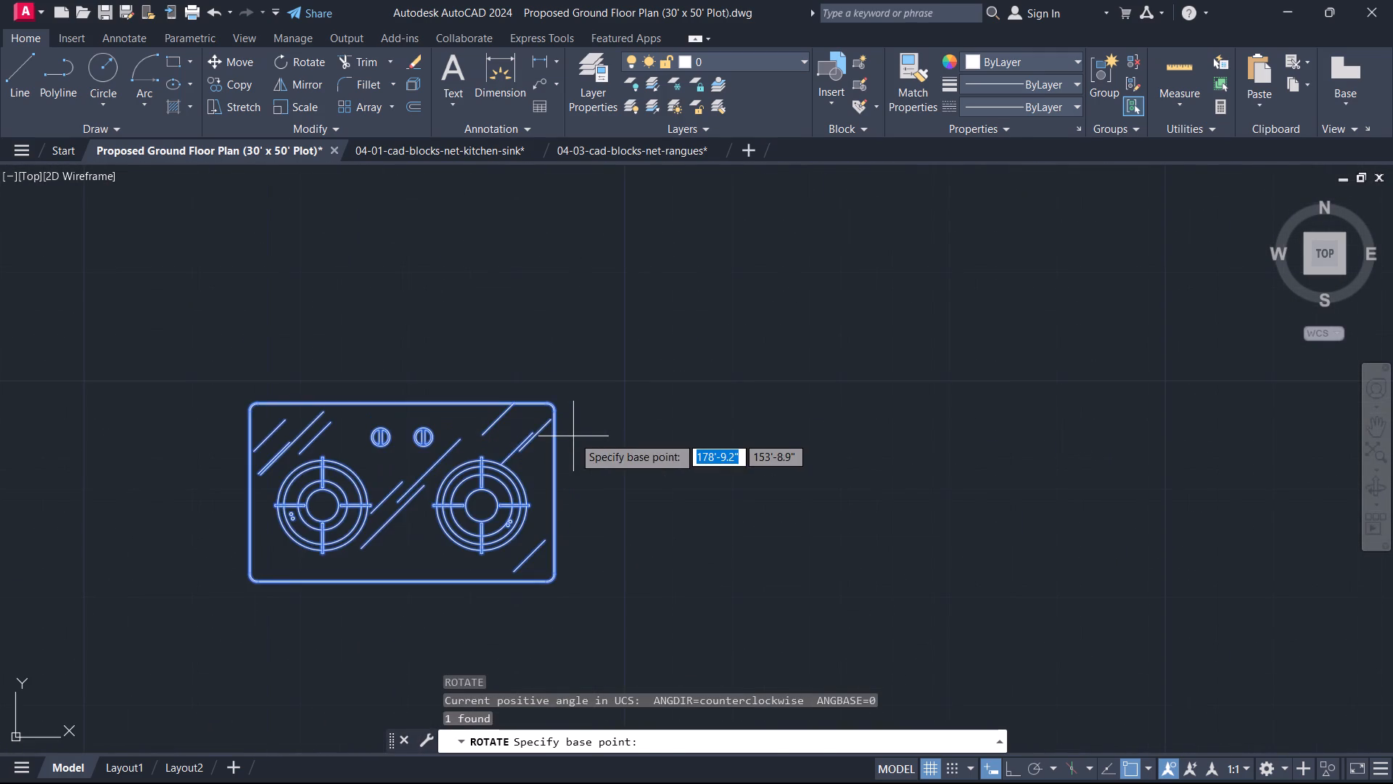
pyautogui.moveTo(575, 436); pyautogui.dragTo(576, 429)
pyautogui.press('F8')
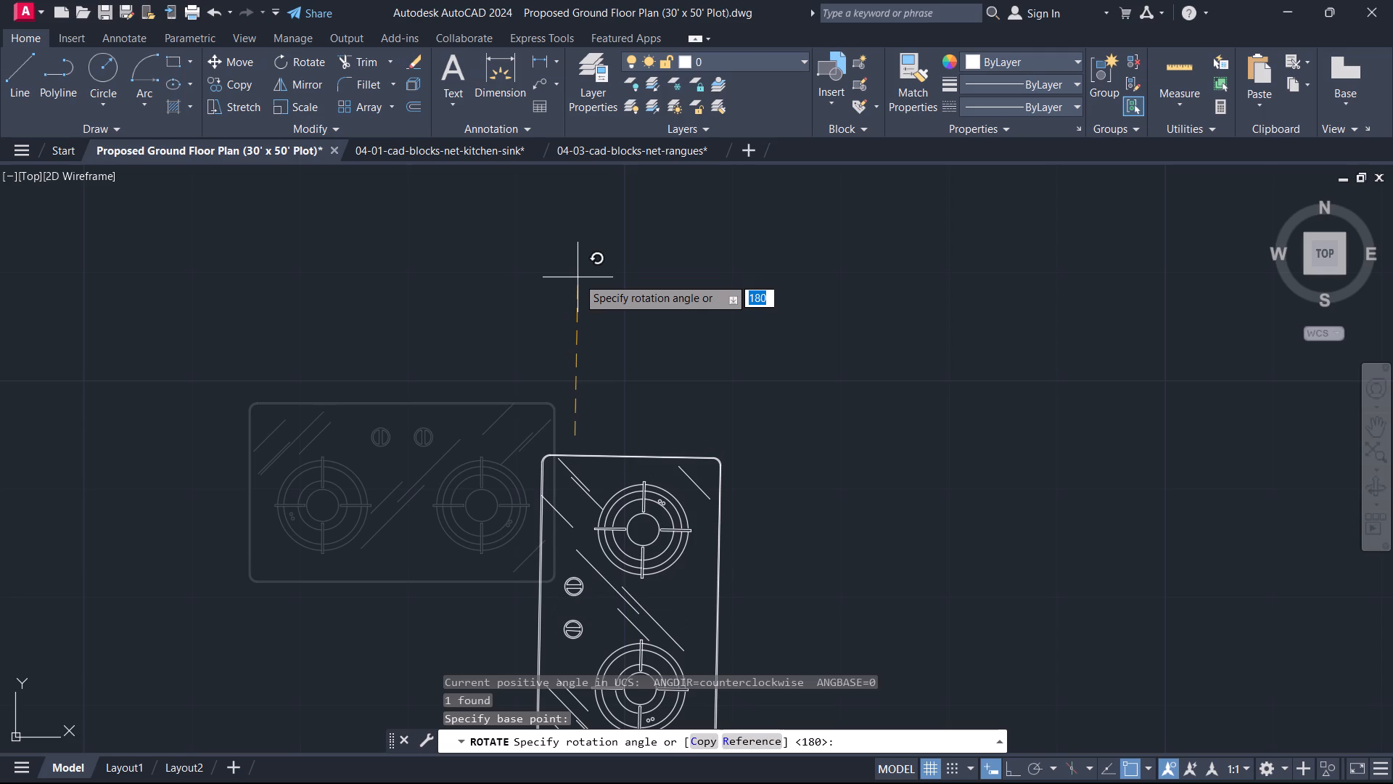
pyautogui.click(573, 297)
# Move the rotated stove from beside its east edge onto the kitchen's east counter, close against the wall.
pyautogui.moveTo(641, 442); pyautogui.dragTo(585, 290, button='middle')
pyautogui.moveTo(691, 429); pyautogui.dragTo(636, 402)
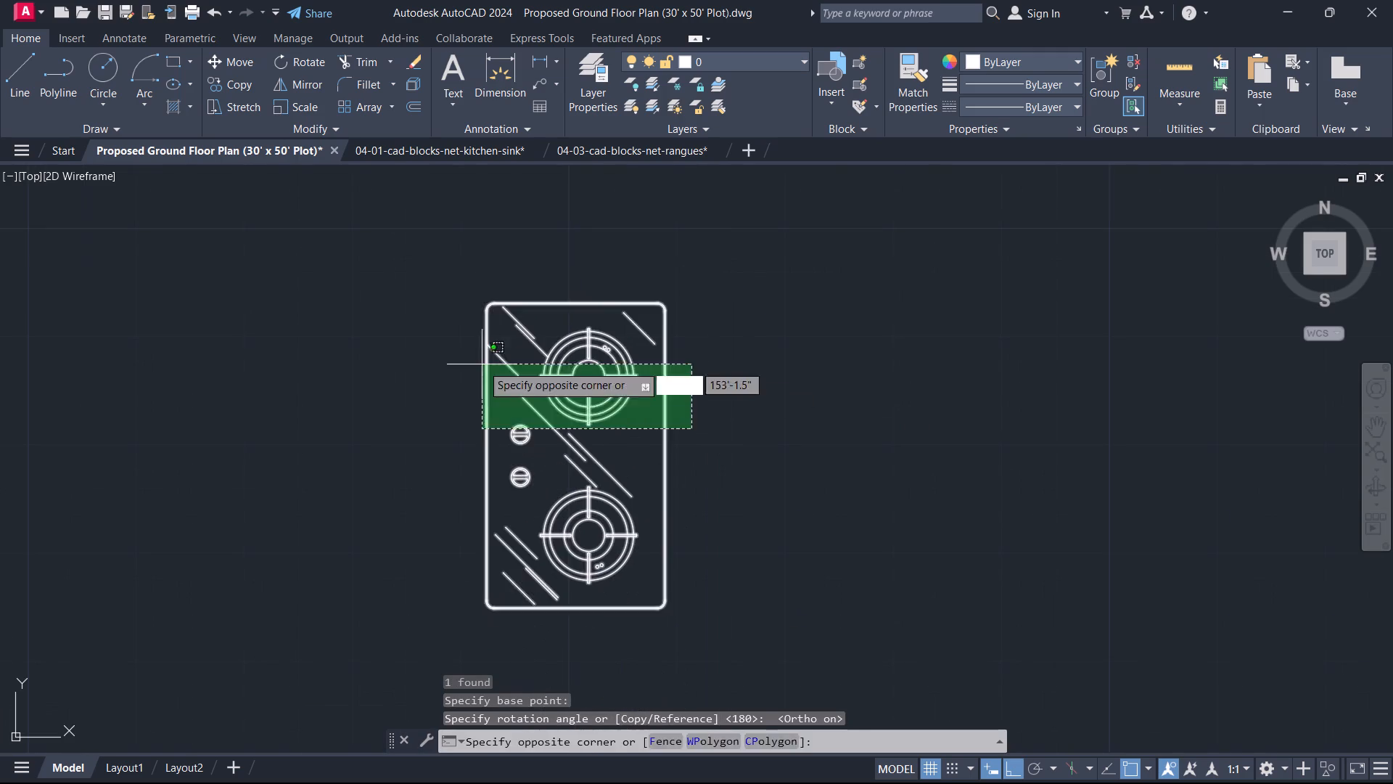
pyautogui.click(482, 365)
pyautogui.press('F8')
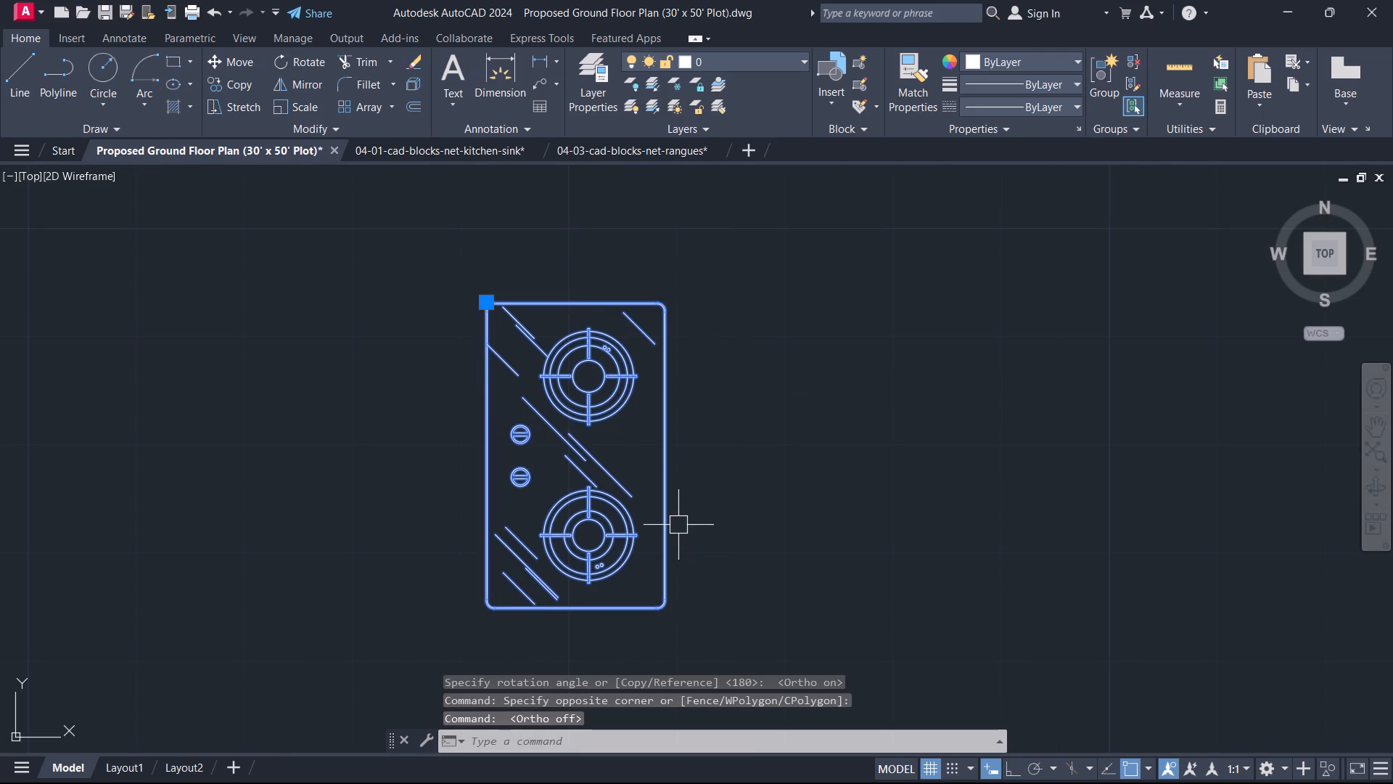
pyautogui.press('m')
pyautogui.press('space')
pyautogui.scroll(2, 667, 478)
pyautogui.click(675, 425)
pyautogui.scroll(-3, 634, 540)
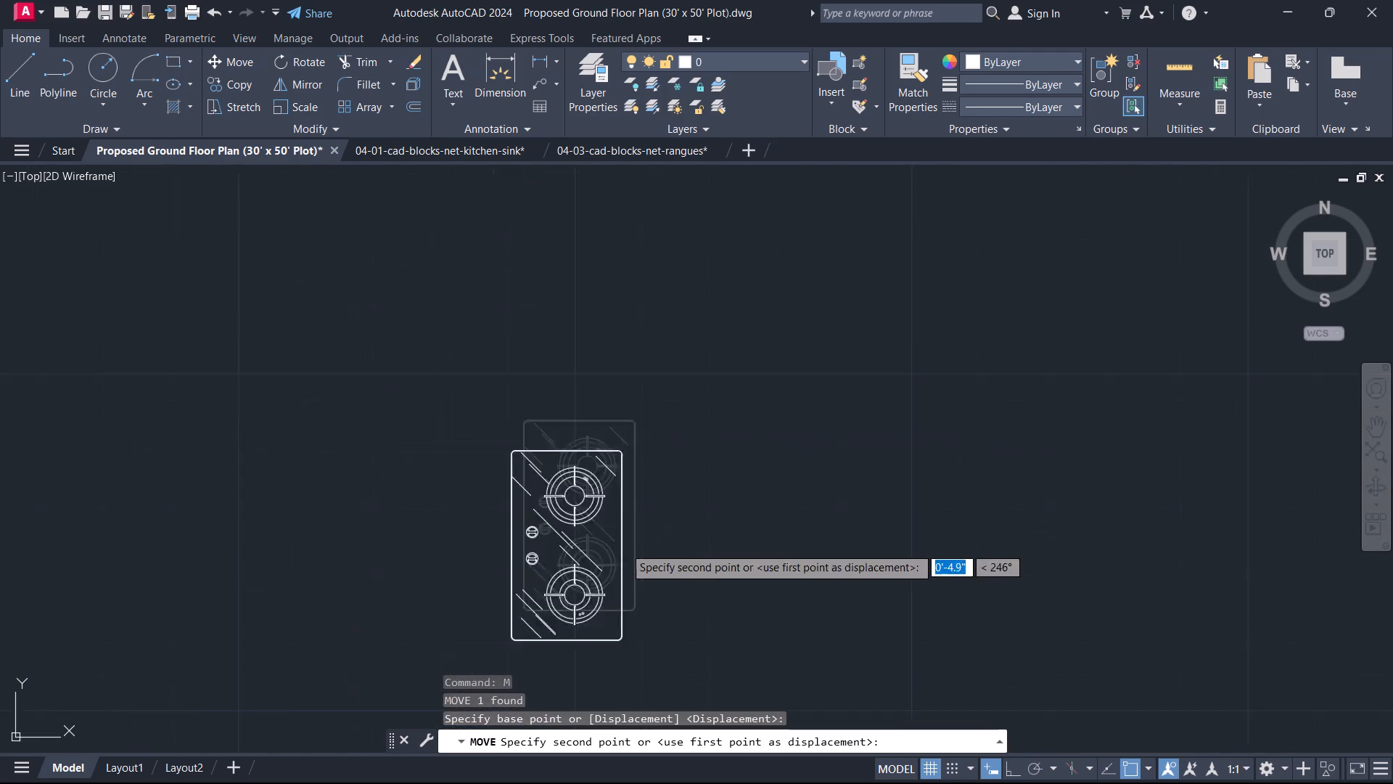
pyautogui.scroll(-2, 622, 547)
pyautogui.scroll(-1, 576, 602)
pyautogui.moveTo(571, 602); pyautogui.dragTo(1106, 134, button='middle')
pyautogui.scroll(3, 697, 404)
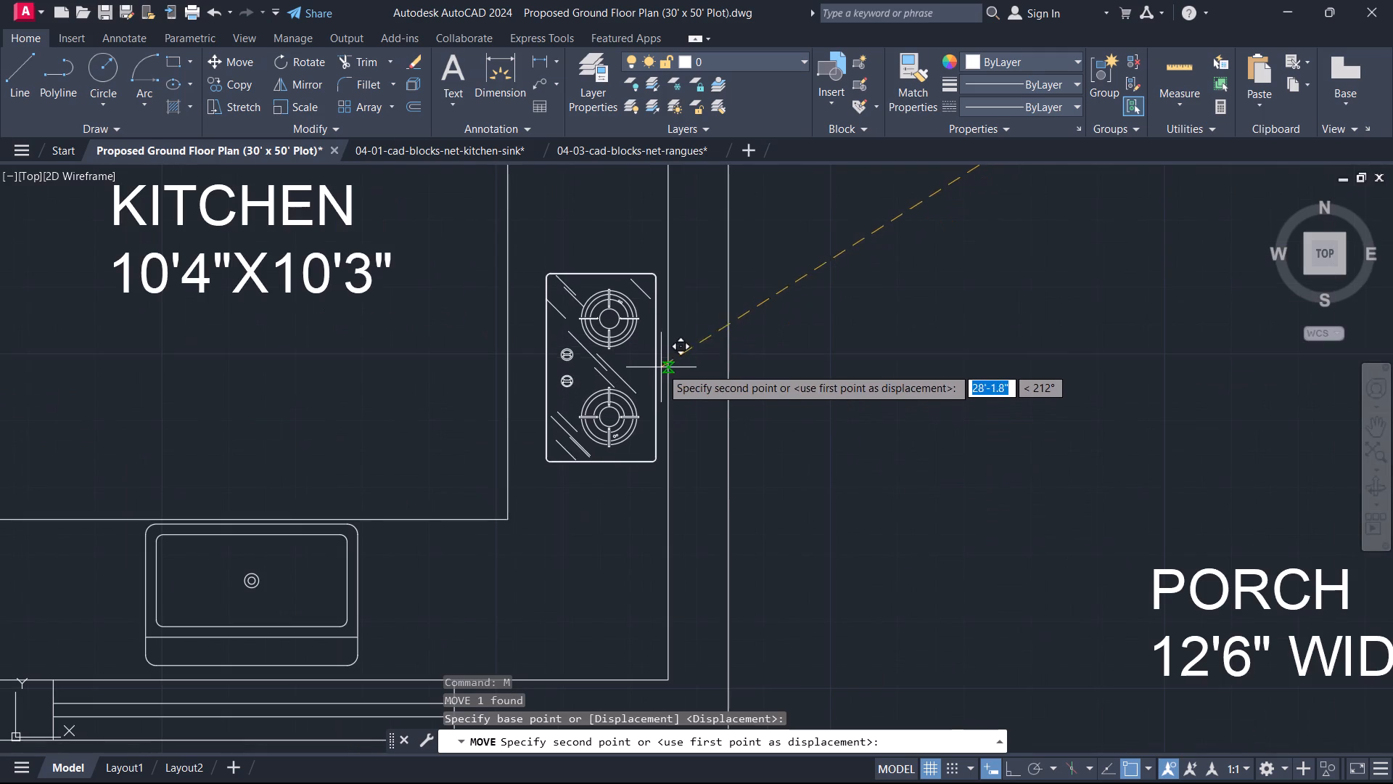
pyautogui.click(662, 326)
# Examine the stove's size and placement on the kitchen counter and check the surrounding rooms of the plan.
pyautogui.click(603, 335)
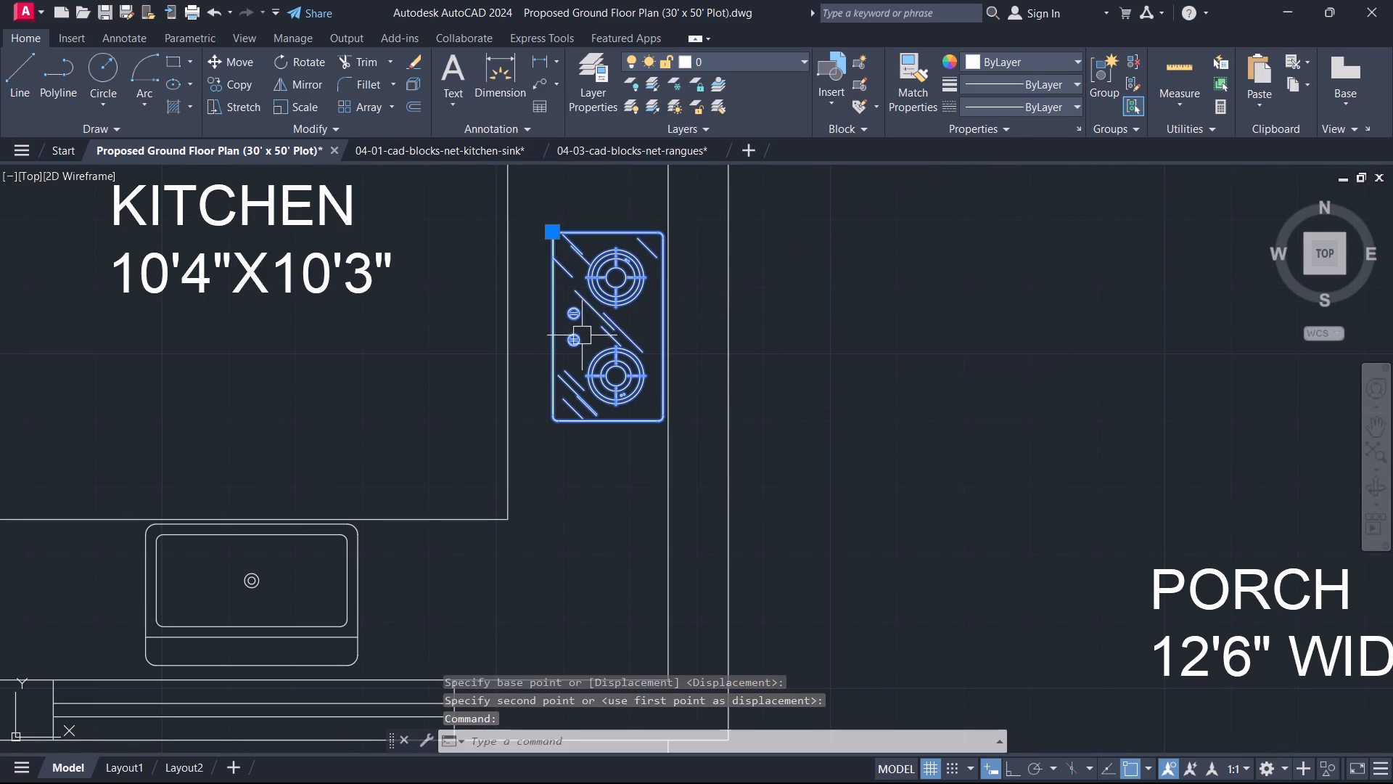
pyautogui.scroll(-2, 575, 337)
pyautogui.moveTo(574, 337); pyautogui.dragTo(562, 446, button='middle')
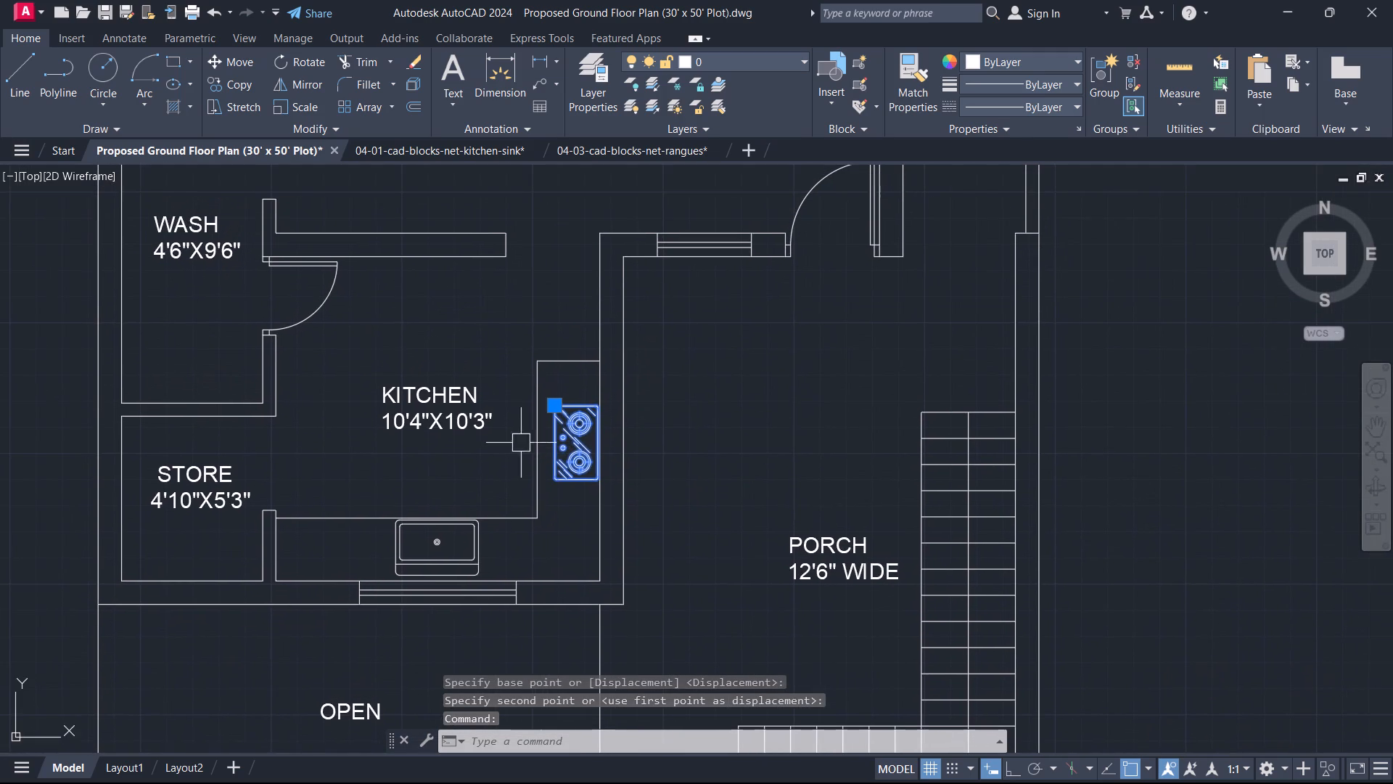
pyautogui.scroll(1, 519, 441)
pyautogui.scroll(-1, 519, 441)
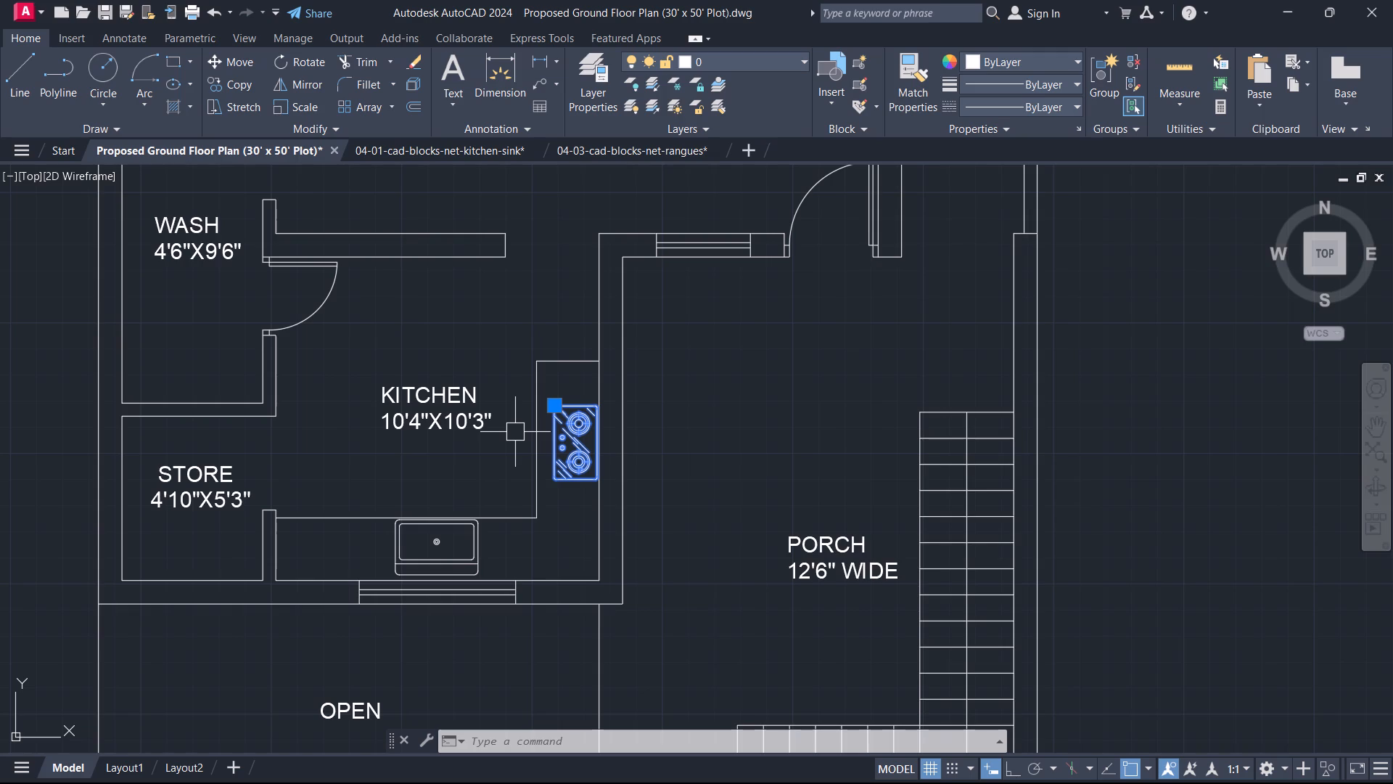
pyautogui.scroll(-1, 538, 294)
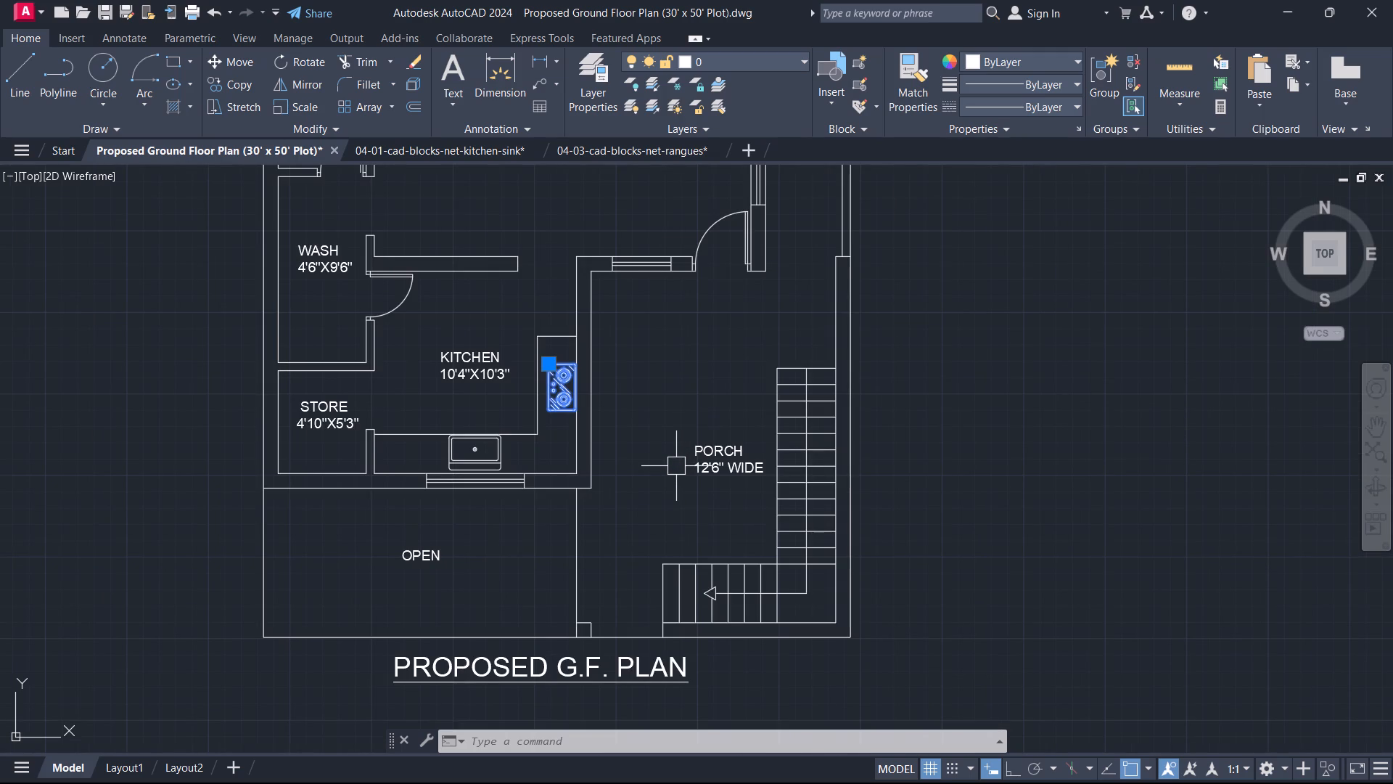
pyautogui.moveTo(562, 470); pyautogui.dragTo(589, 523, button='middle')
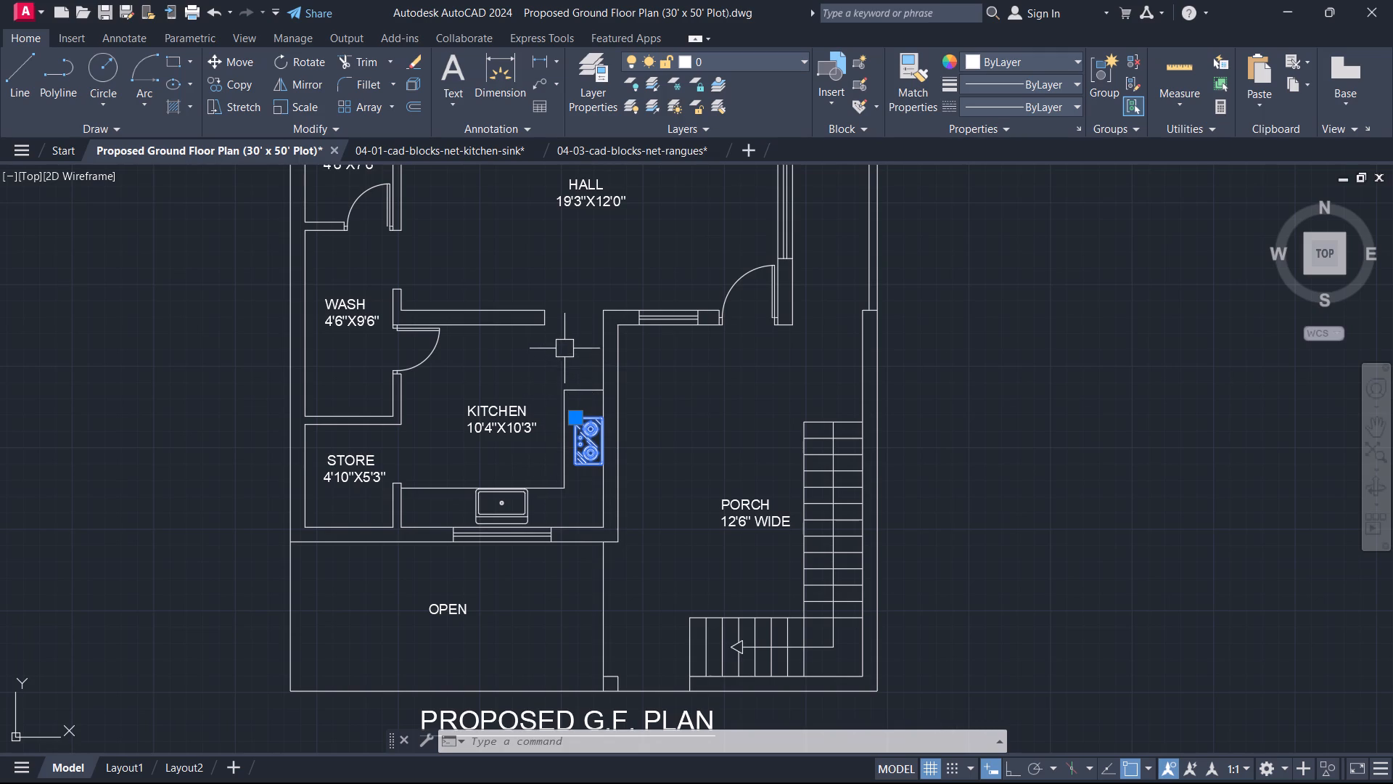
pyautogui.moveTo(471, 388); pyautogui.dragTo(743, 489, button='middle')
pyautogui.moveTo(637, 441); pyautogui.dragTo(538, 452, button='middle')
pyautogui.scroll(-1, 717, 396)
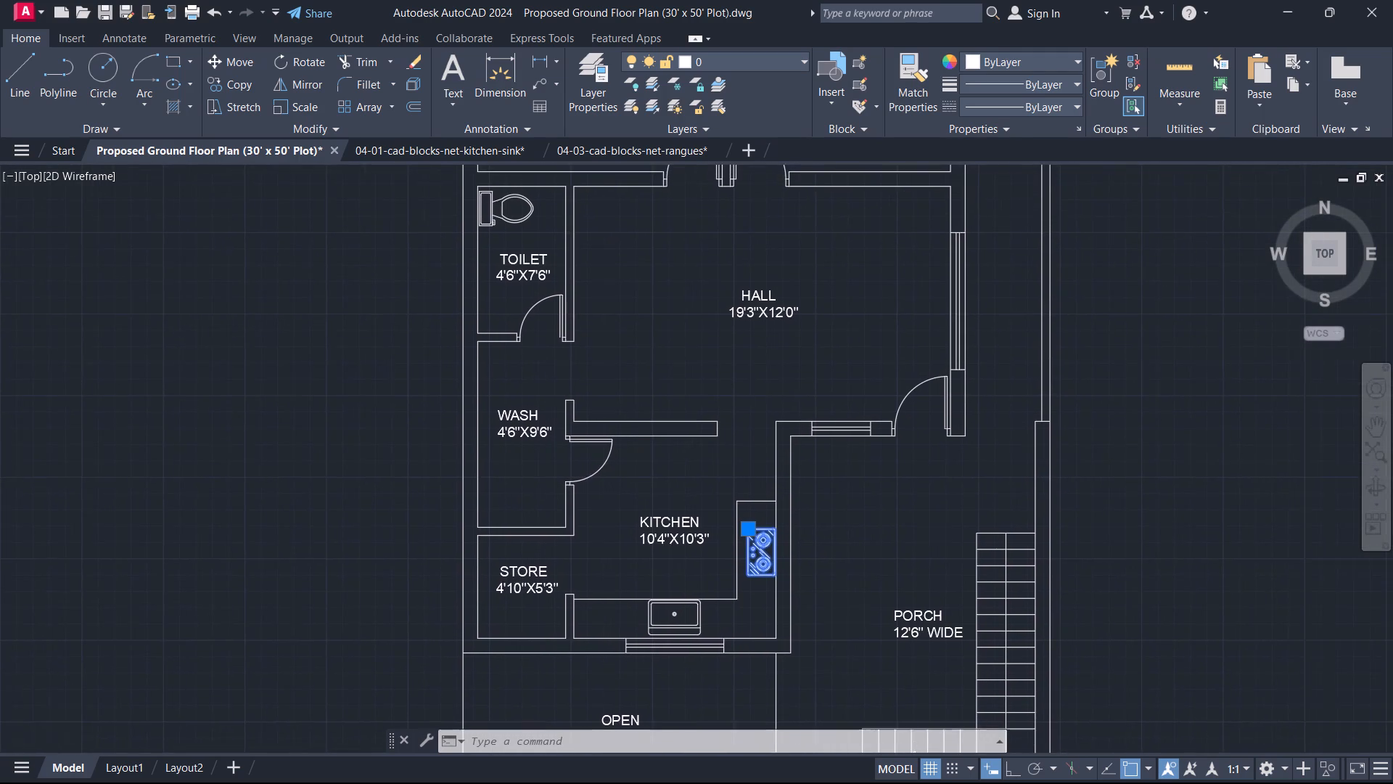
pyautogui.moveTo(715, 394); pyautogui.dragTo(581, 483, button='middle')
pyautogui.scroll(1, 582, 415)
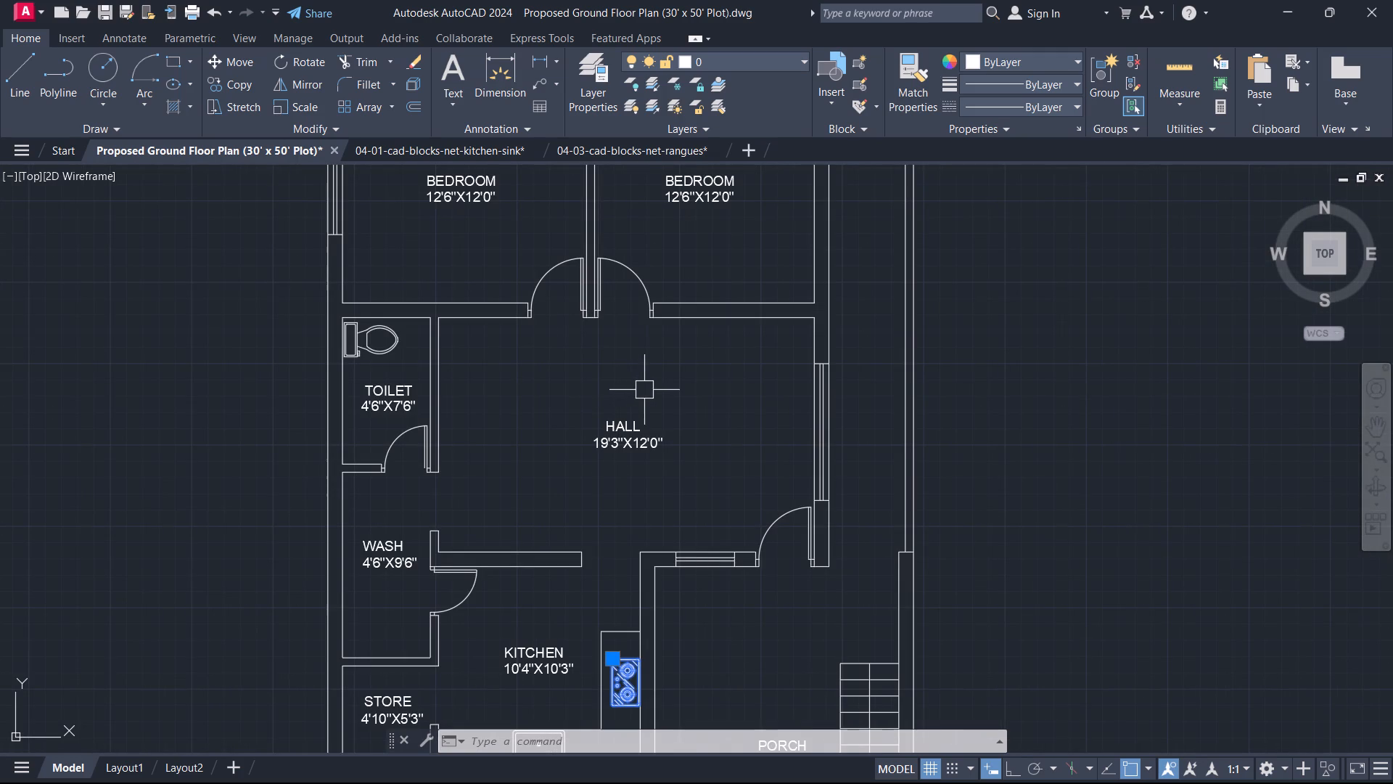
pyautogui.moveTo(646, 389); pyautogui.dragTo(641, 524, button='middle')
pyautogui.scroll(-2, 530, 388)
pyautogui.moveTo(530, 388); pyautogui.dragTo(569, 501, button='middle')
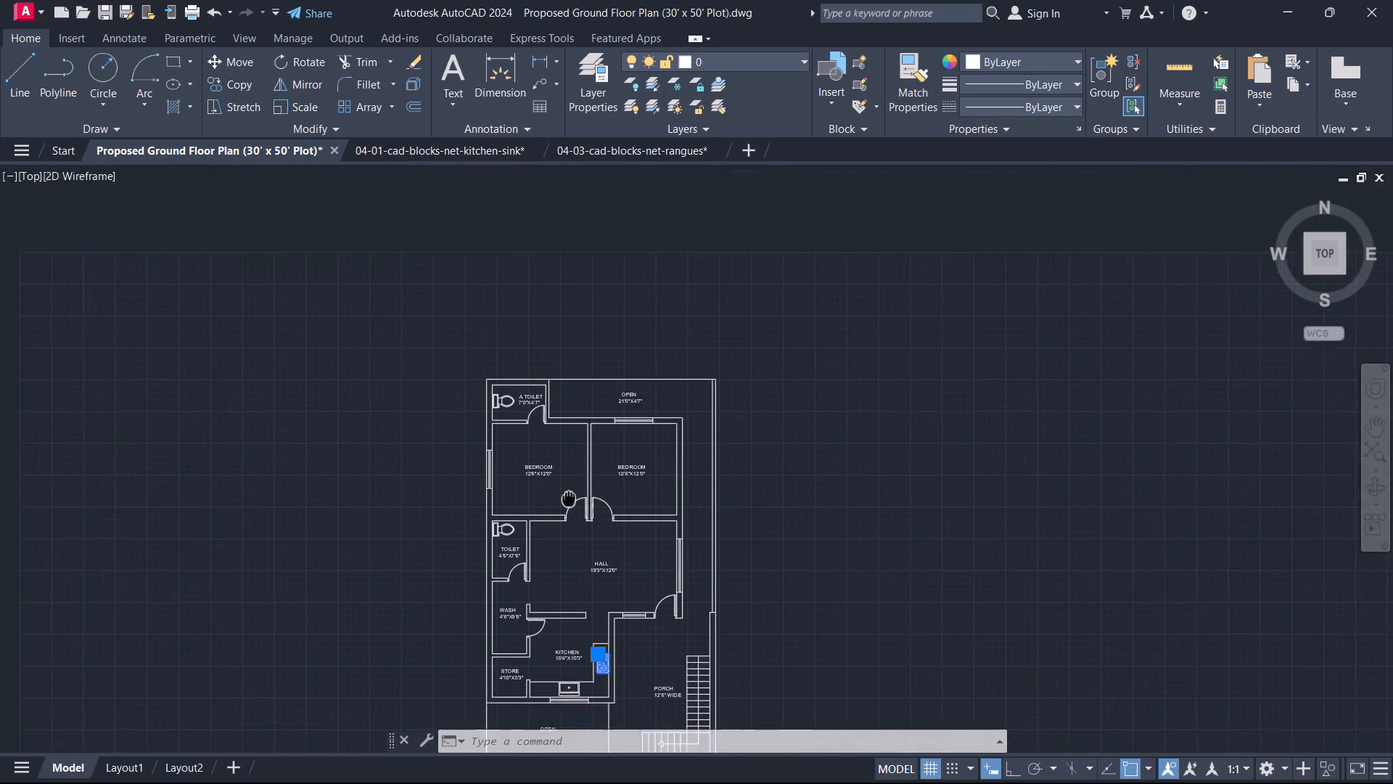
pyautogui.moveTo(569, 501); pyautogui.dragTo(571, 511, button='middle')
pyautogui.scroll(-1, 571, 511)
pyautogui.scroll(2, 610, 537)
pyautogui.moveTo(612, 534); pyautogui.dragTo(678, 303, button='middle')
pyautogui.moveTo(709, 547); pyautogui.dragTo(691, 537, button='middle')
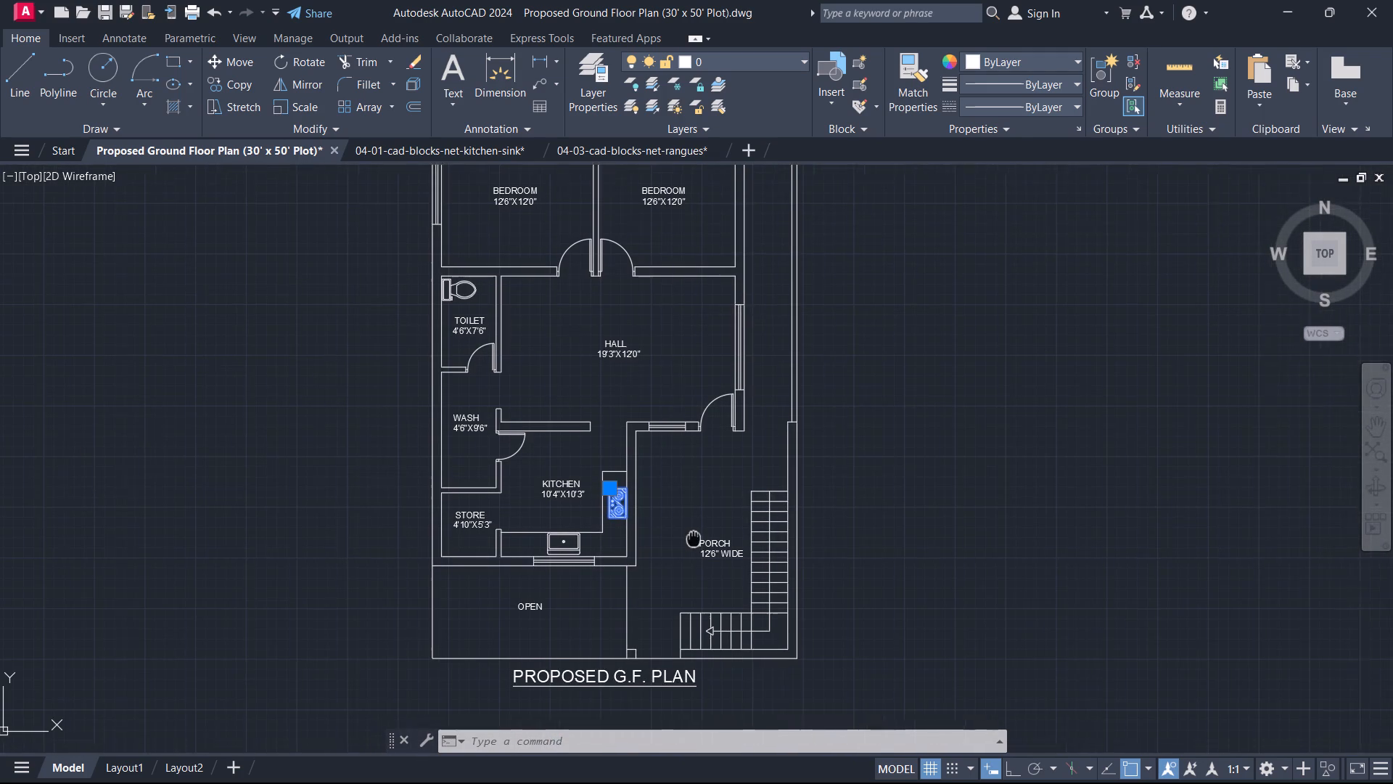
pyautogui.moveTo(691, 537); pyautogui.dragTo(665, 517, button='middle')
pyautogui.scroll(1, 482, 572)
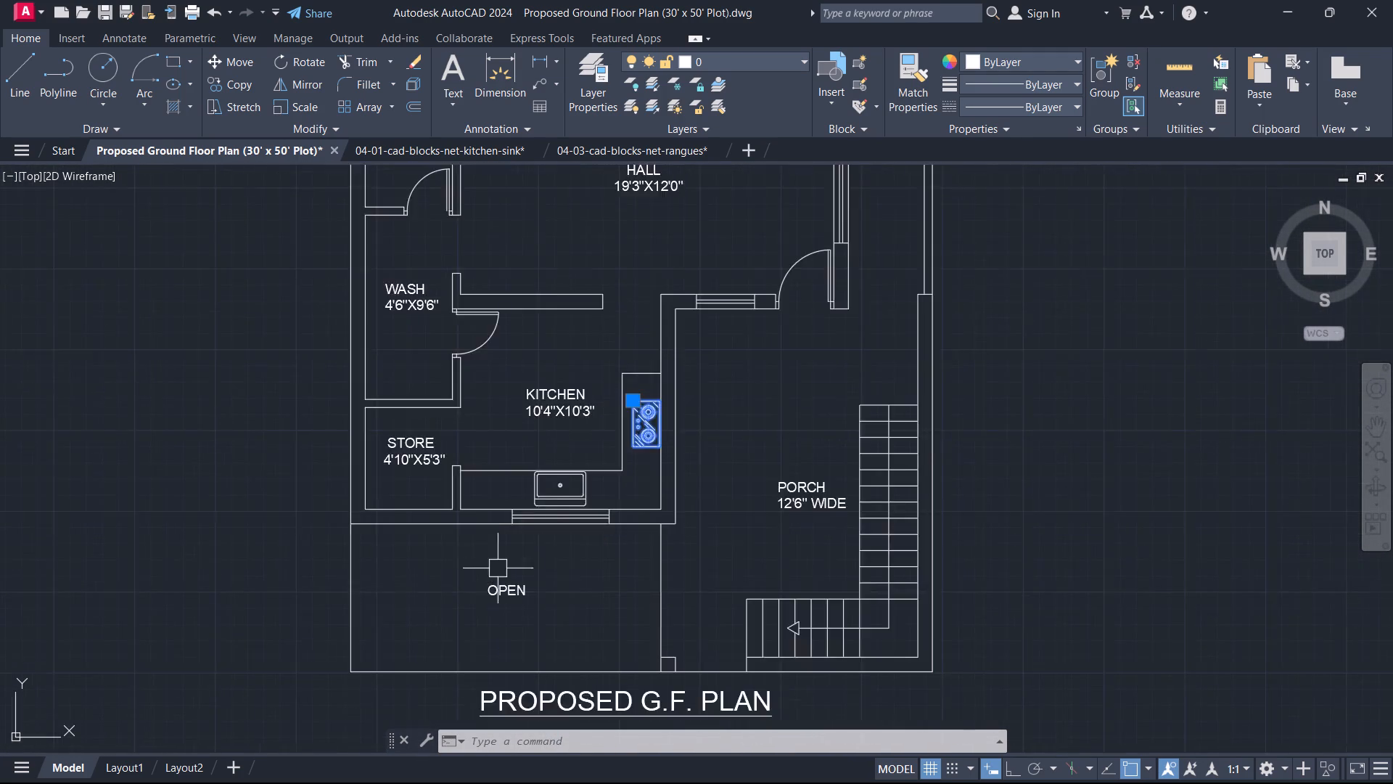
pyautogui.scroll(2, 509, 560)
pyautogui.press('Escape')
# Scale the stove up by a factor of about 1.2 from a base point on the kitchen's east wall face.
pyautogui.scroll(2, 731, 353)
pyautogui.moveTo(731, 353); pyautogui.dragTo(687, 531, button='middle')
pyautogui.click(648, 483)
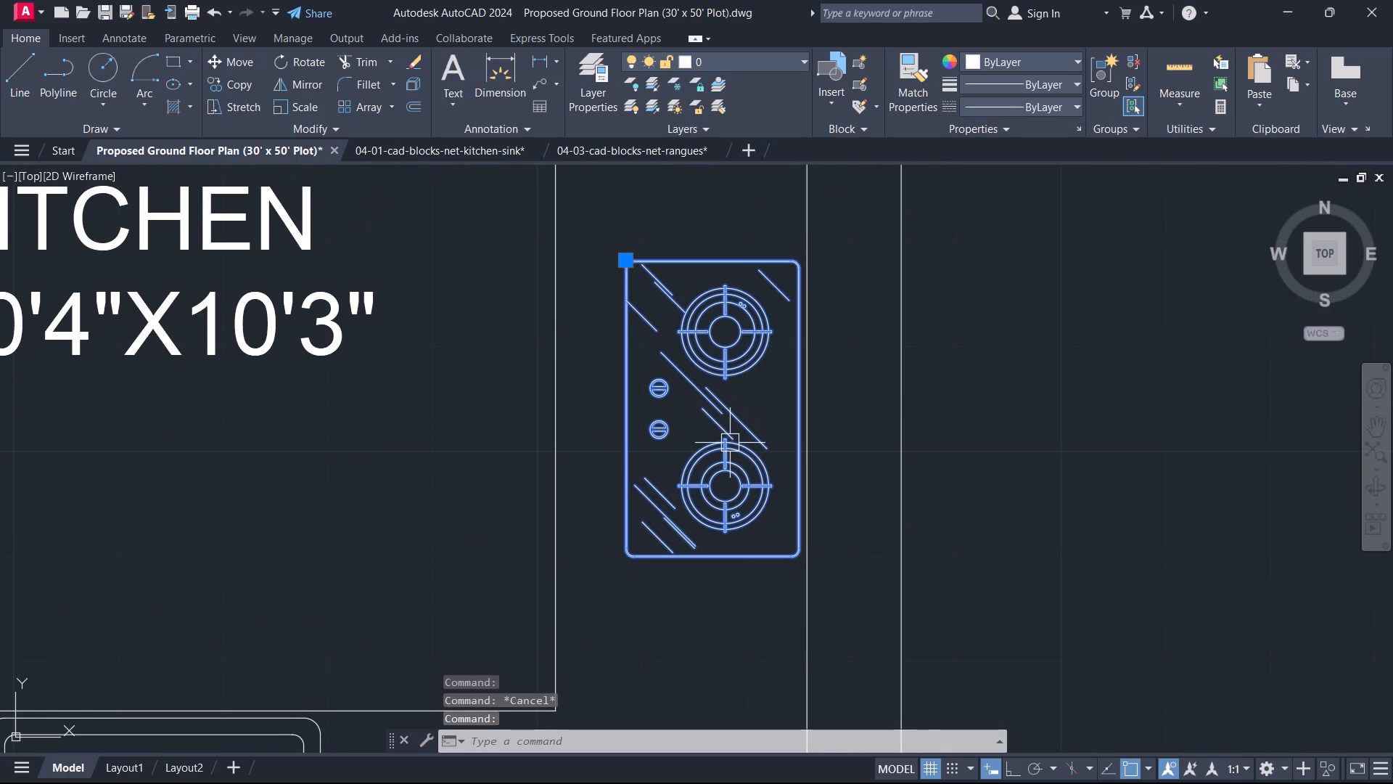
pyautogui.write('SC')
pyautogui.press('space')
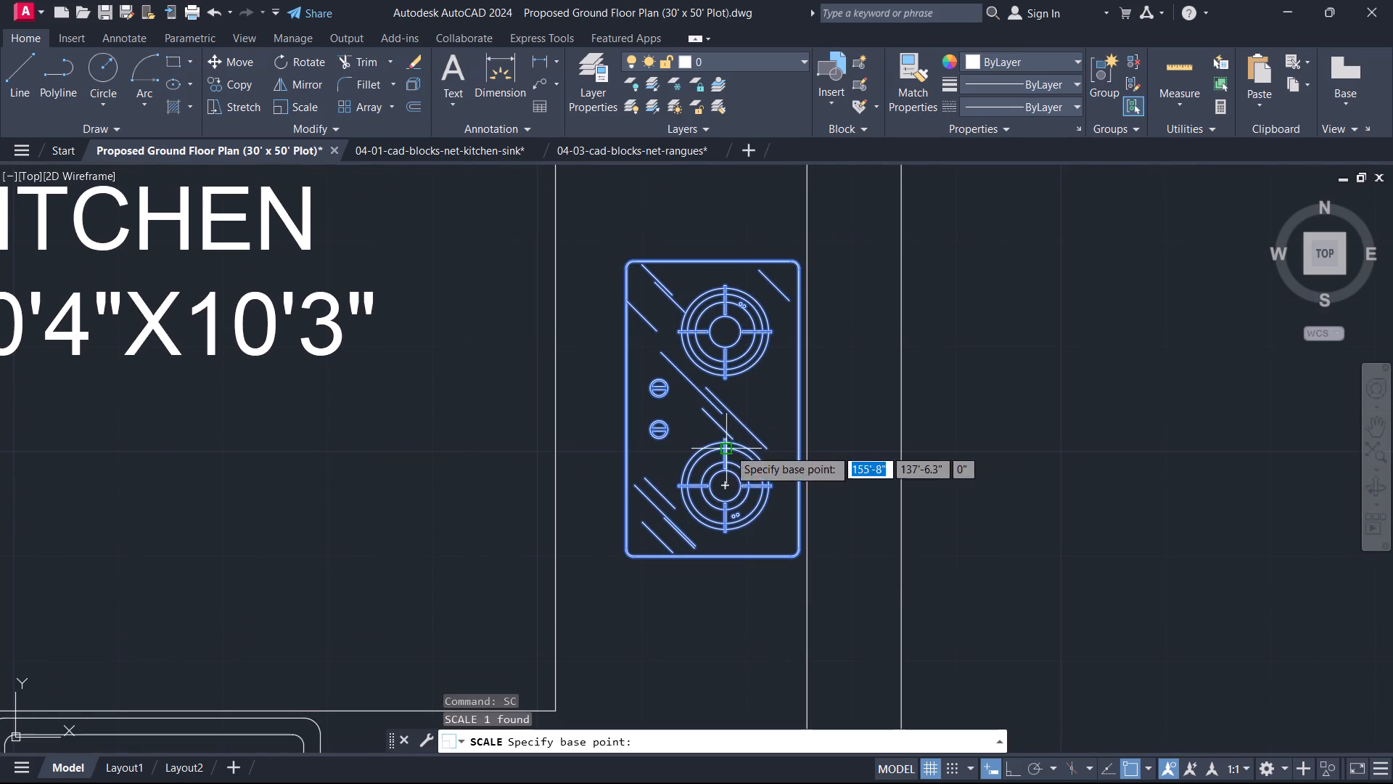
pyautogui.scroll(2, 824, 422)
pyautogui.click(778, 392)
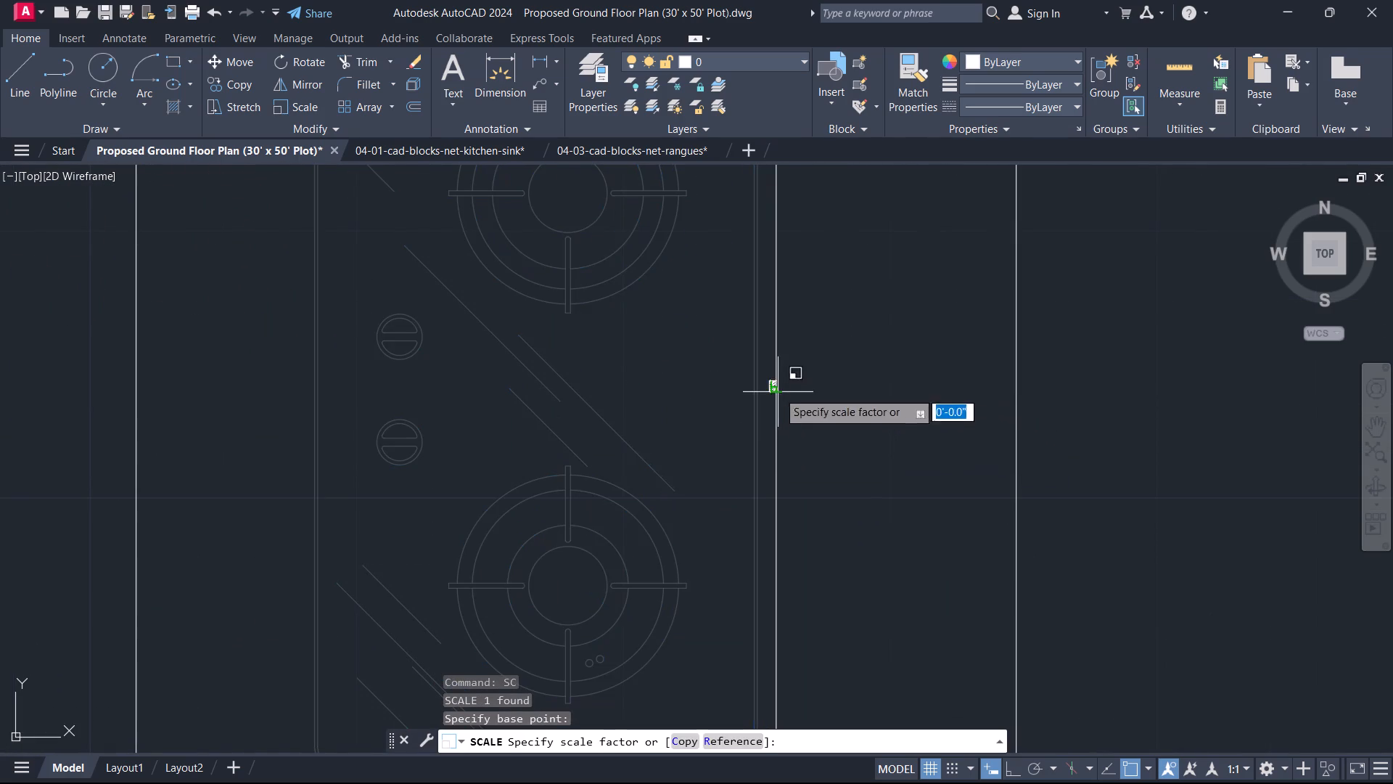
pyautogui.scroll(-4, 520, 447)
pyautogui.scroll(2, 499, 448)
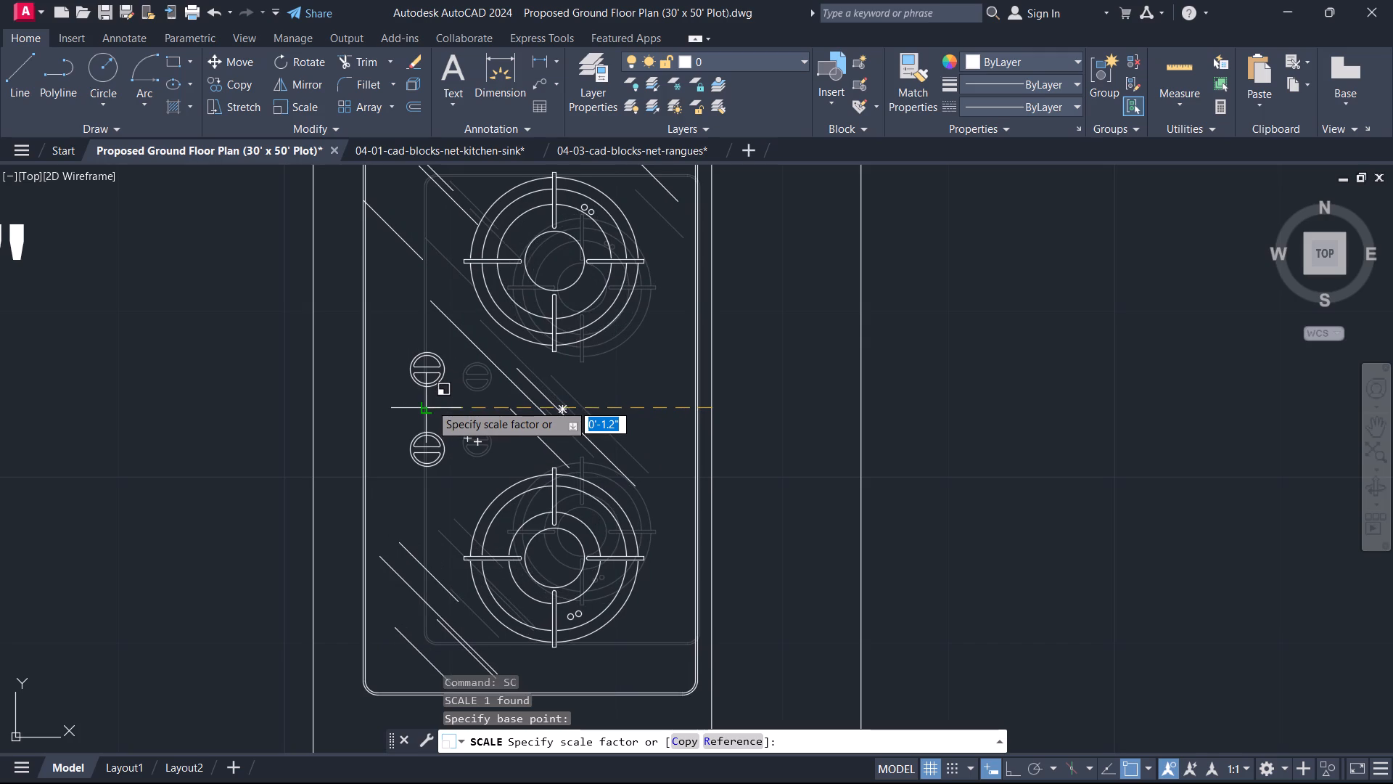
pyautogui.click(430, 404)
pyautogui.press('Escape')
# Examine the enlarged stove beside the sink and review the whole proposed ground floor plan.
pyautogui.scroll(-4, 461, 461)
pyautogui.scroll(1, 488, 492)
pyautogui.moveTo(488, 492); pyautogui.dragTo(595, 478, button='middle')
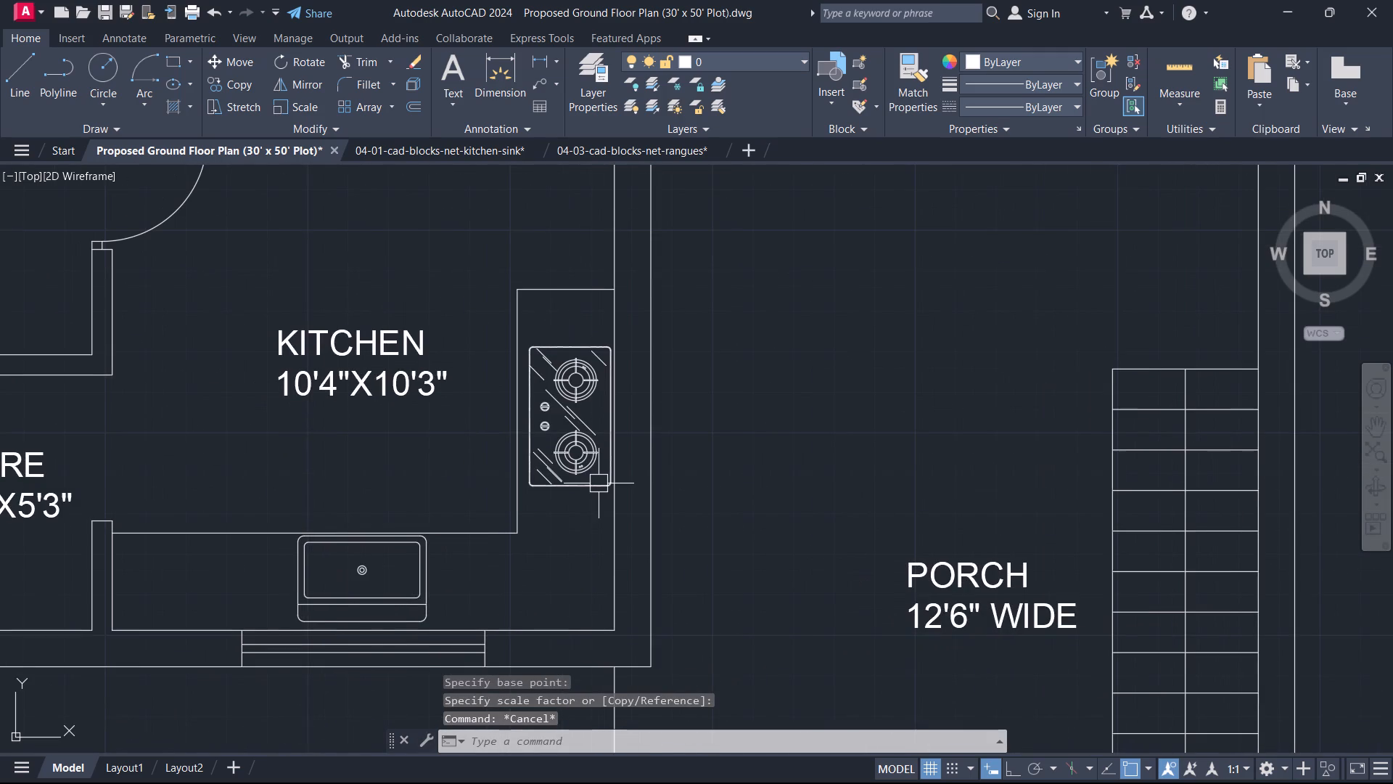
pyautogui.scroll(-1, 599, 491)
pyautogui.moveTo(609, 559); pyautogui.dragTo(834, 415, button='middle')
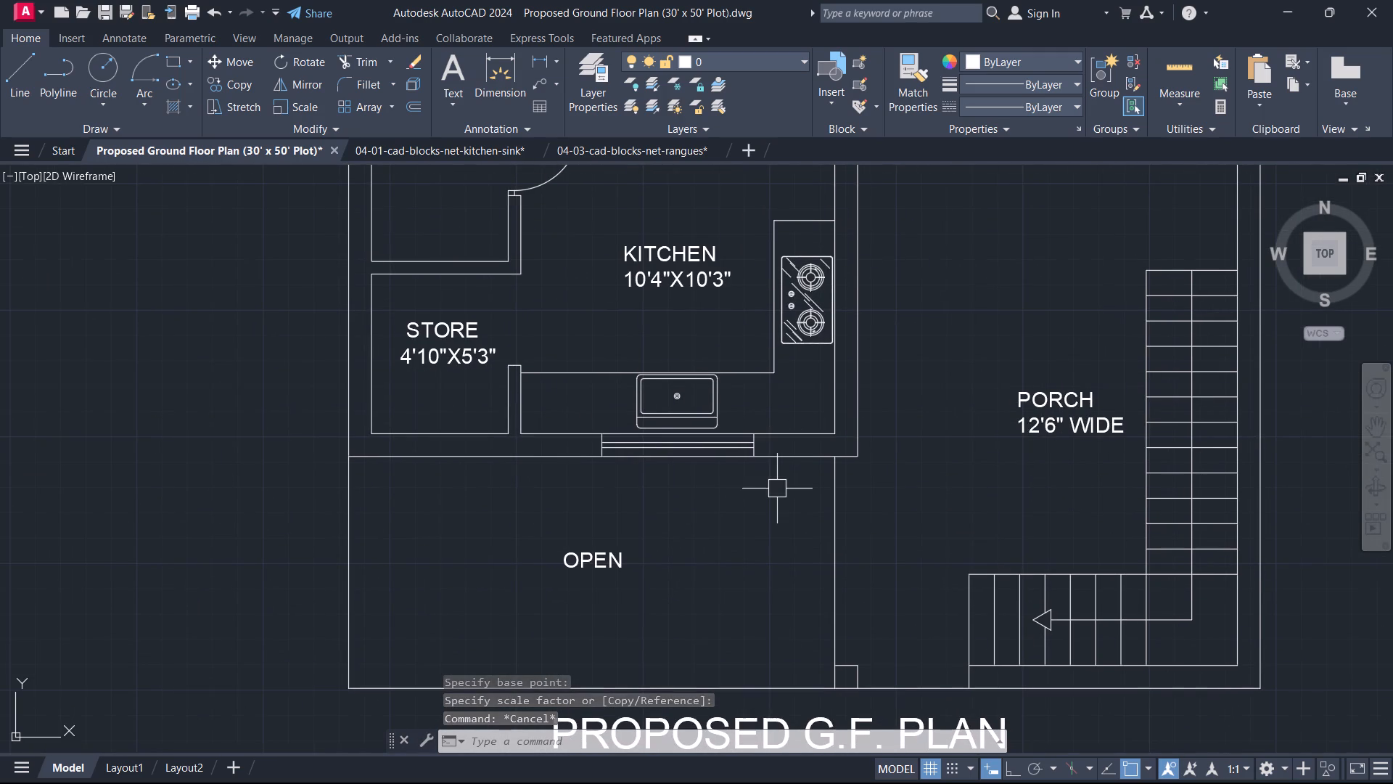
pyautogui.scroll(-2, 765, 485)
pyautogui.scroll(1, 877, 454)
pyautogui.moveTo(877, 454); pyautogui.dragTo(762, 520, button='middle')
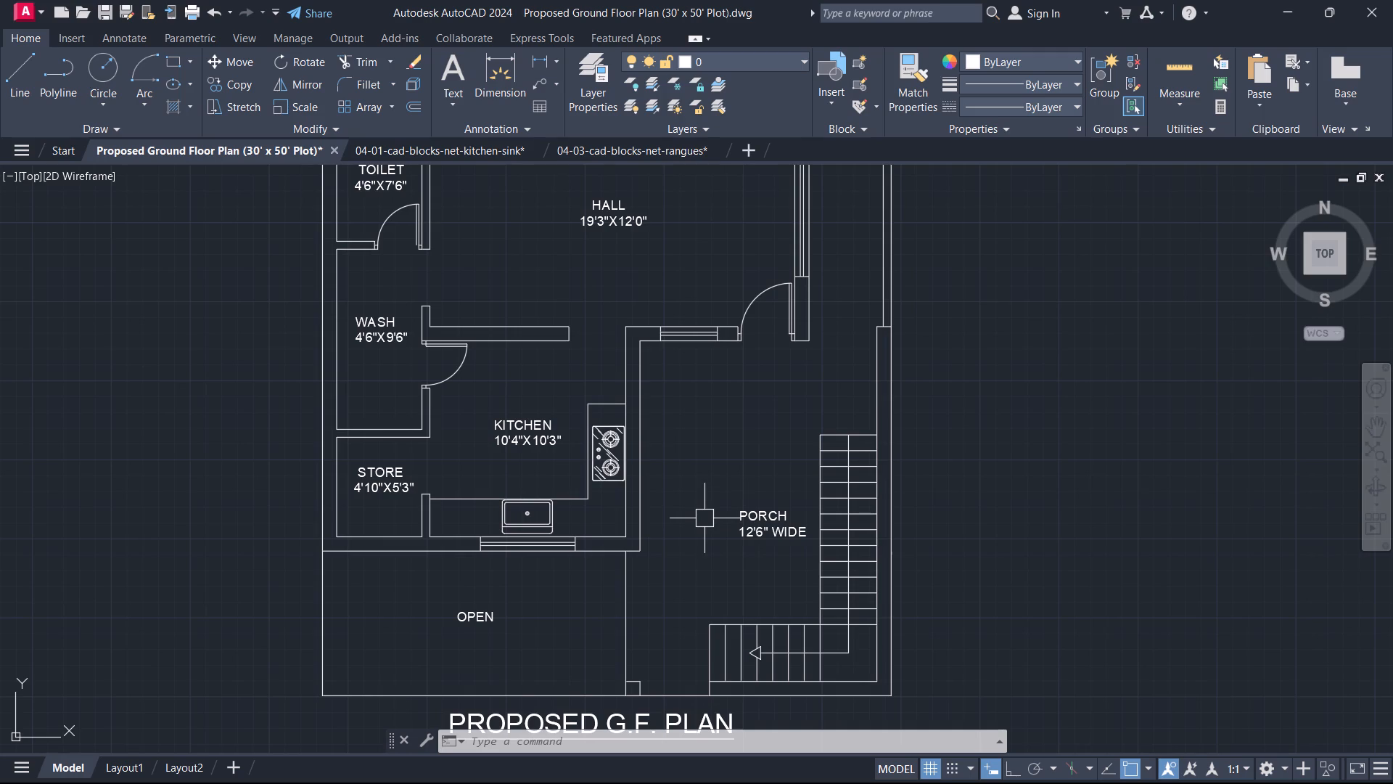
pyautogui.moveTo(705, 568); pyautogui.dragTo(792, 439, button='middle')
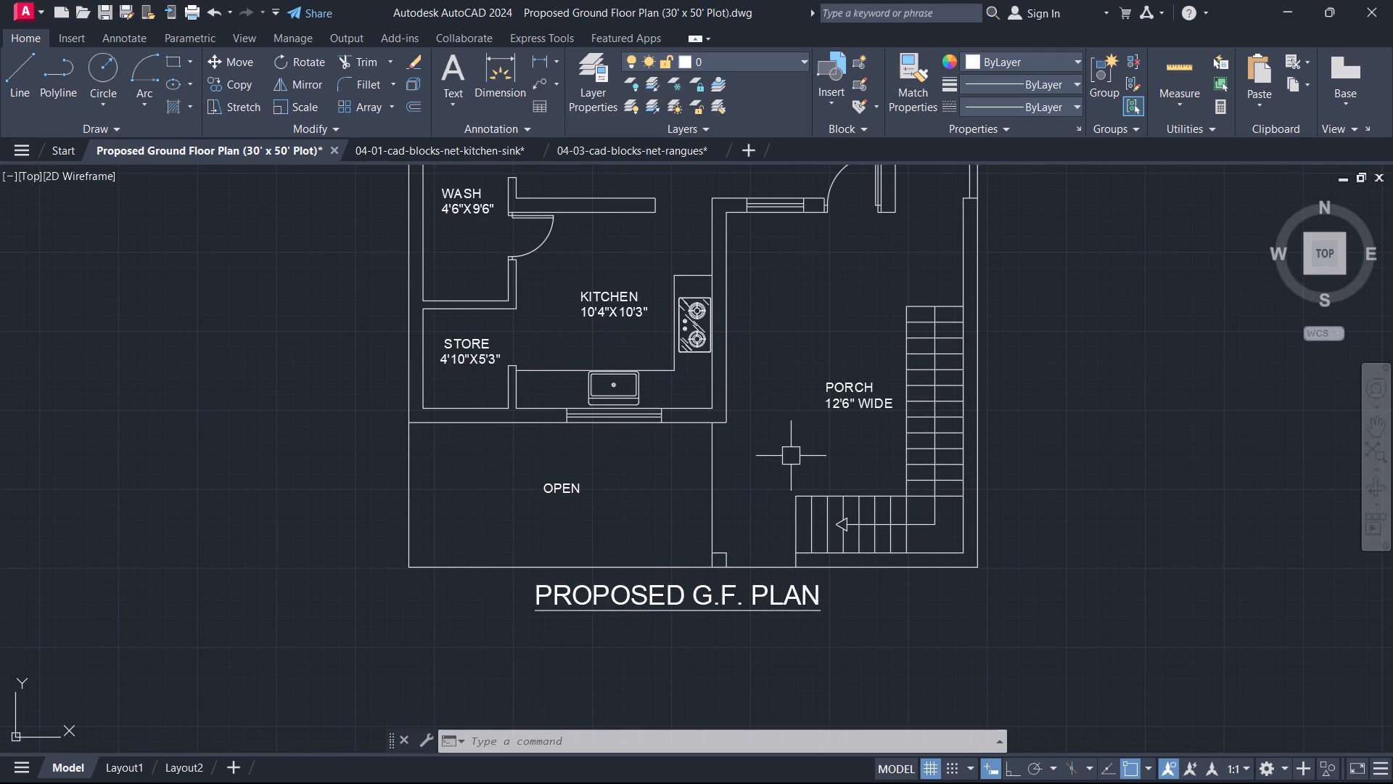
pyautogui.scroll(-3, 790, 457)
pyautogui.moveTo(790, 457); pyautogui.dragTo(801, 547, button='middle')
pyautogui.scroll(1, 801, 547)
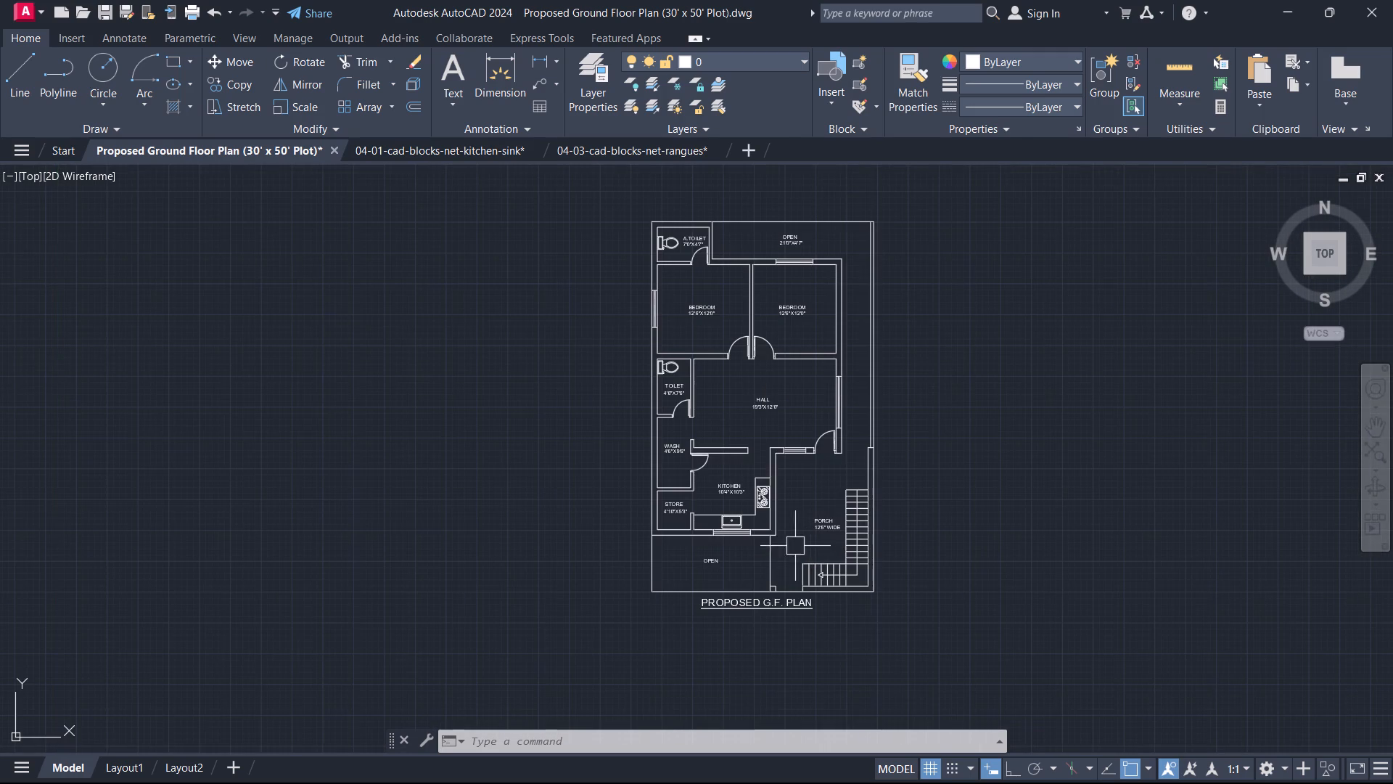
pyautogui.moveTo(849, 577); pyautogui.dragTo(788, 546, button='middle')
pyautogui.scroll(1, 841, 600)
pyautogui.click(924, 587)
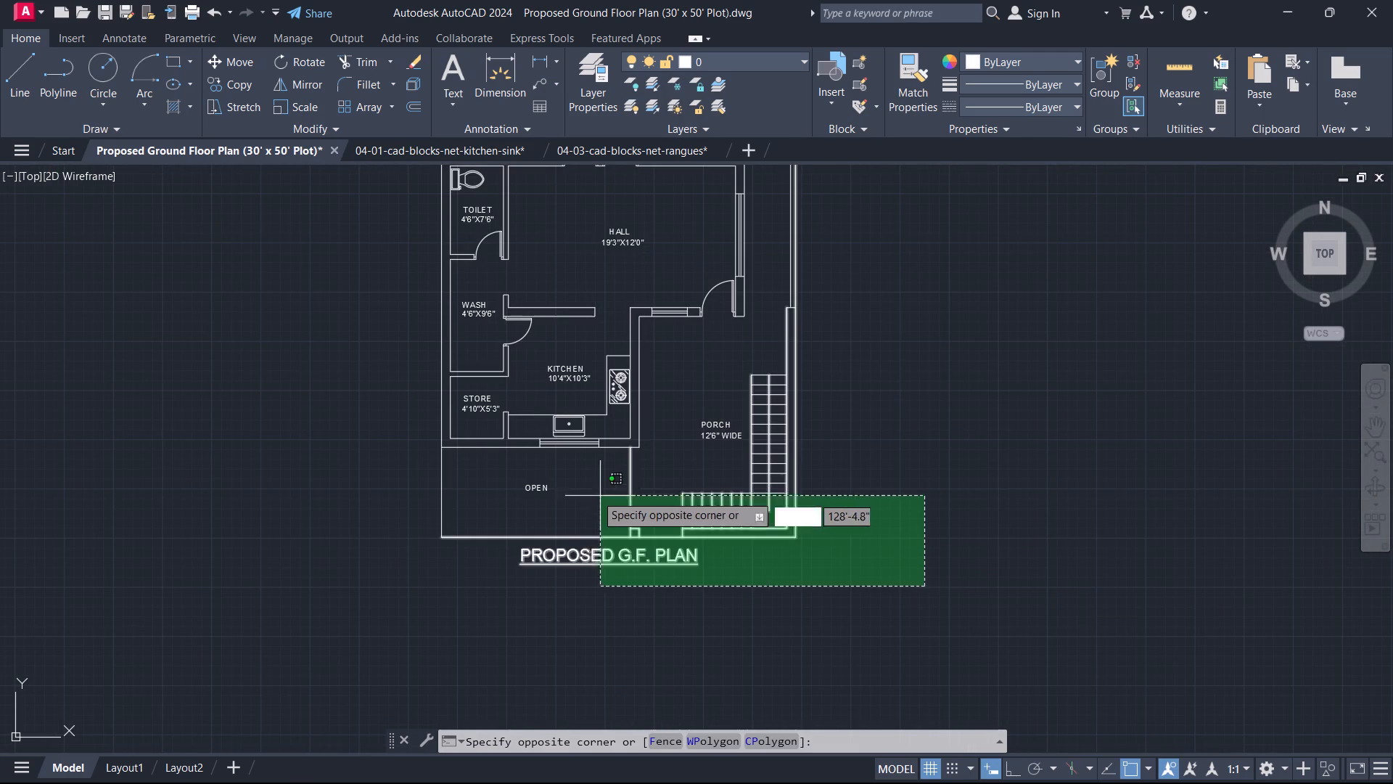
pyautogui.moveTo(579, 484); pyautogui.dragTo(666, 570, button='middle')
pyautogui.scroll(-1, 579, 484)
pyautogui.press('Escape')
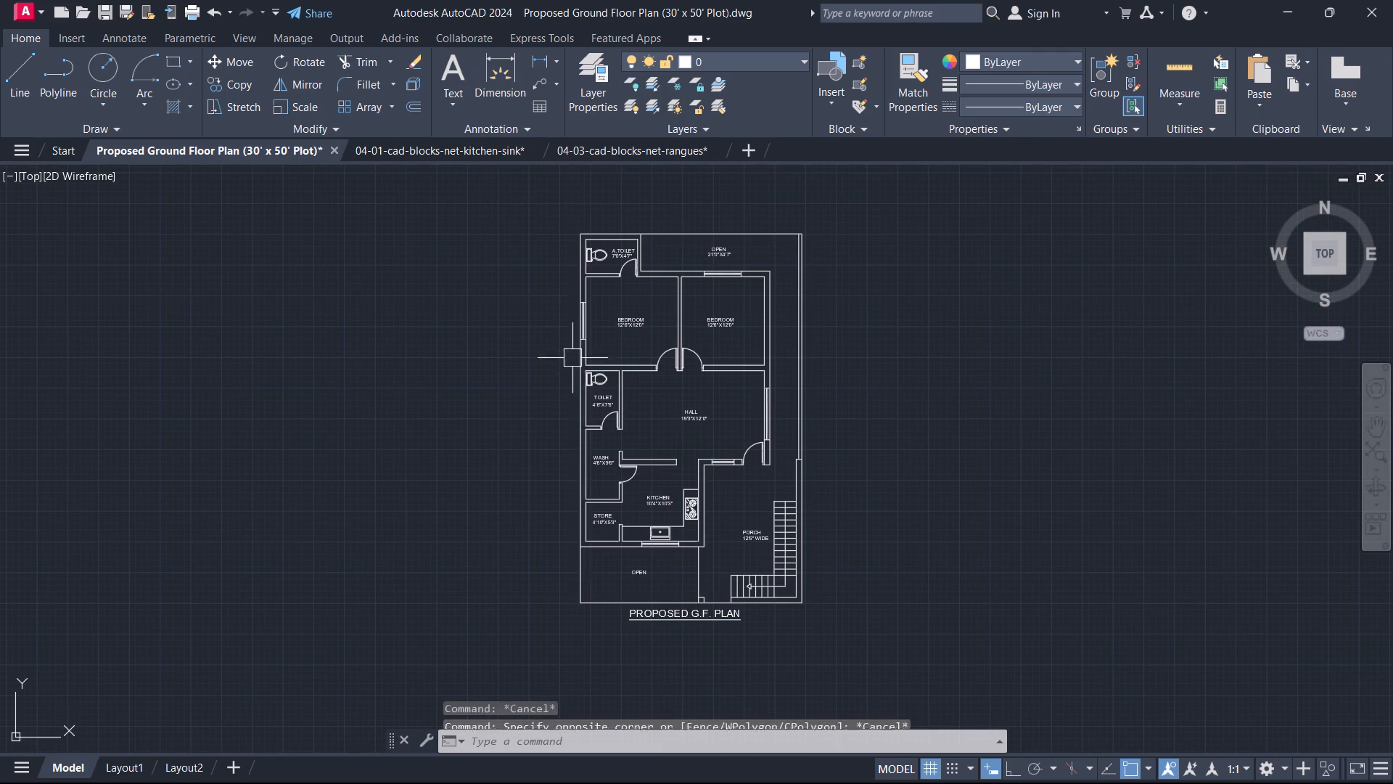
# Draw a rectangle 9" wide by 1' high for a column in the empty space west of the floor plan.
pyautogui.write('REC')
pyautogui.press('space')
pyautogui.click(268, 337)
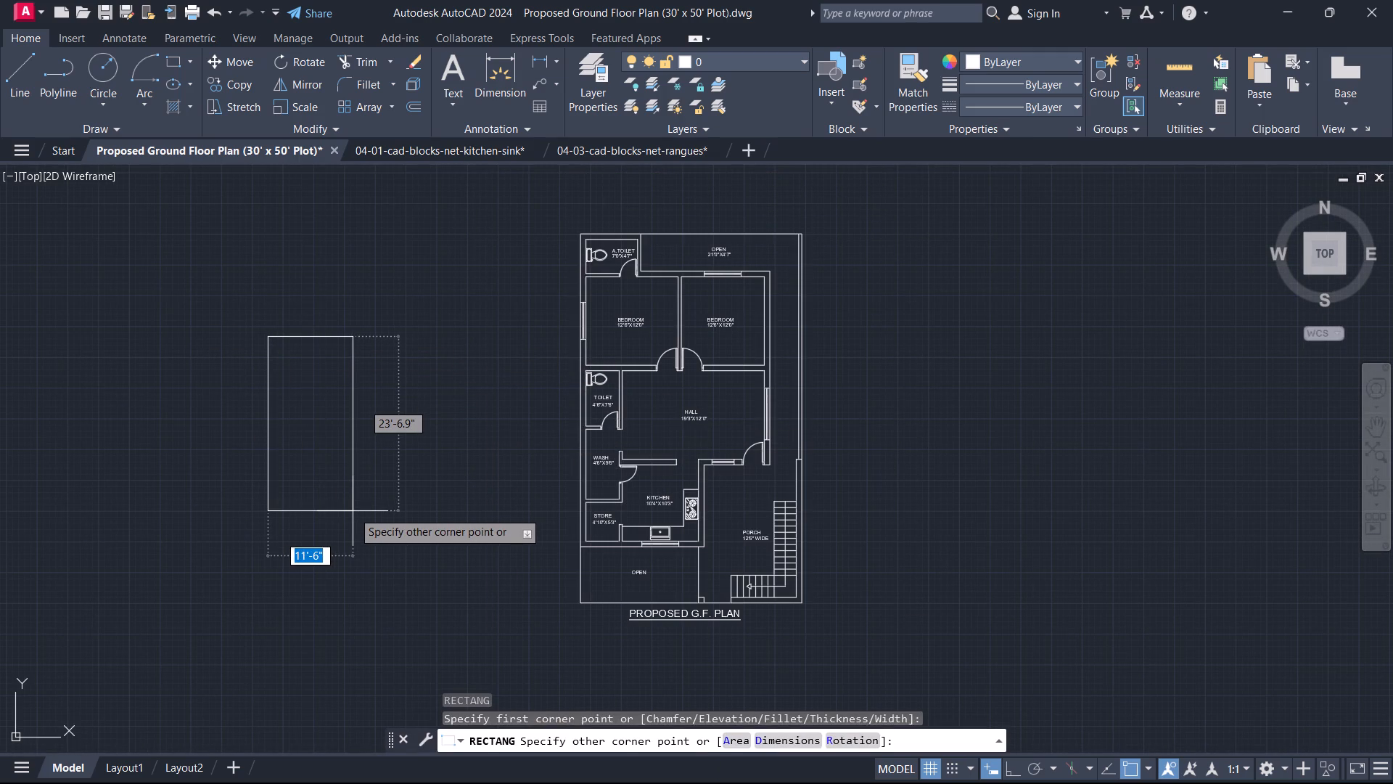
pyautogui.write("9'1'")
pyautogui.press('Return')
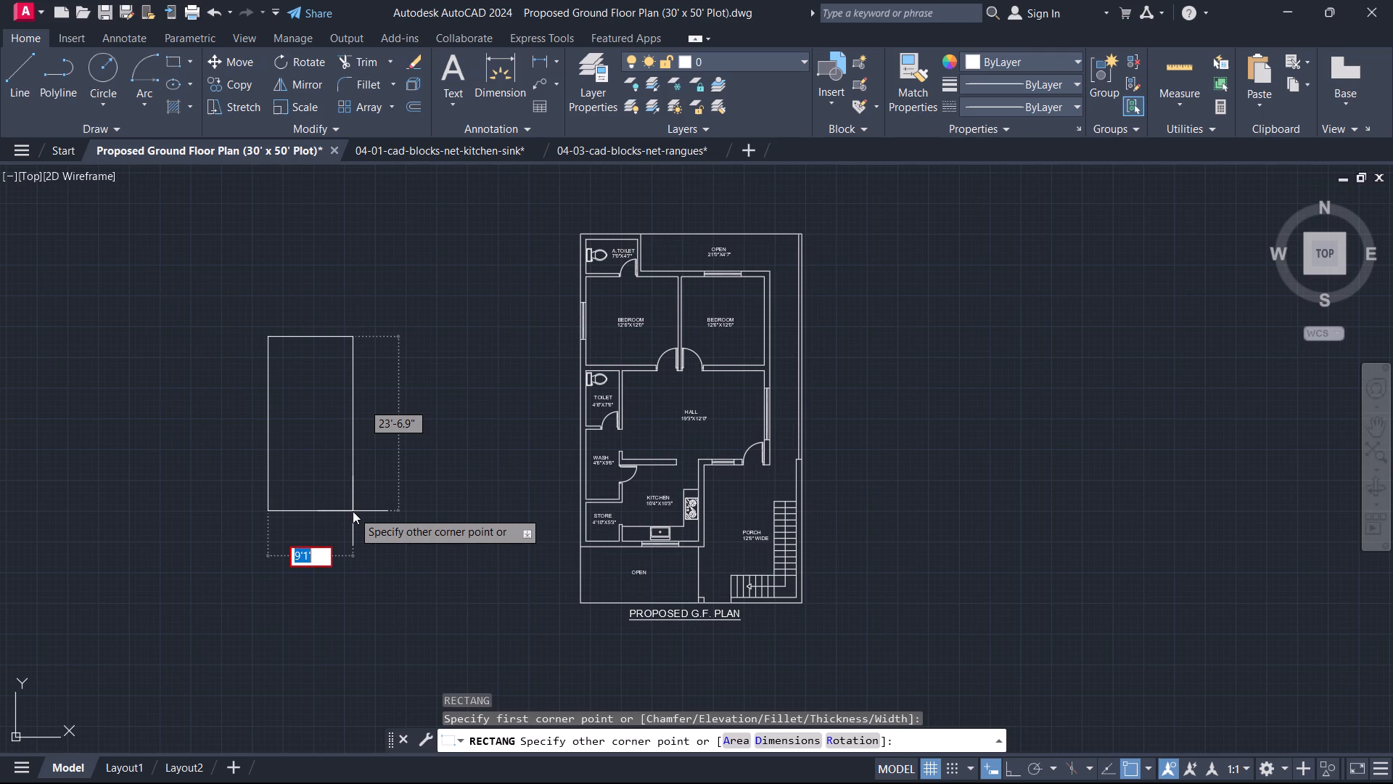
pyautogui.press('BackSpace')
pyautogui.press('BackSpace')
pyautogui.write("9'")
pyautogui.press('BackSpace')
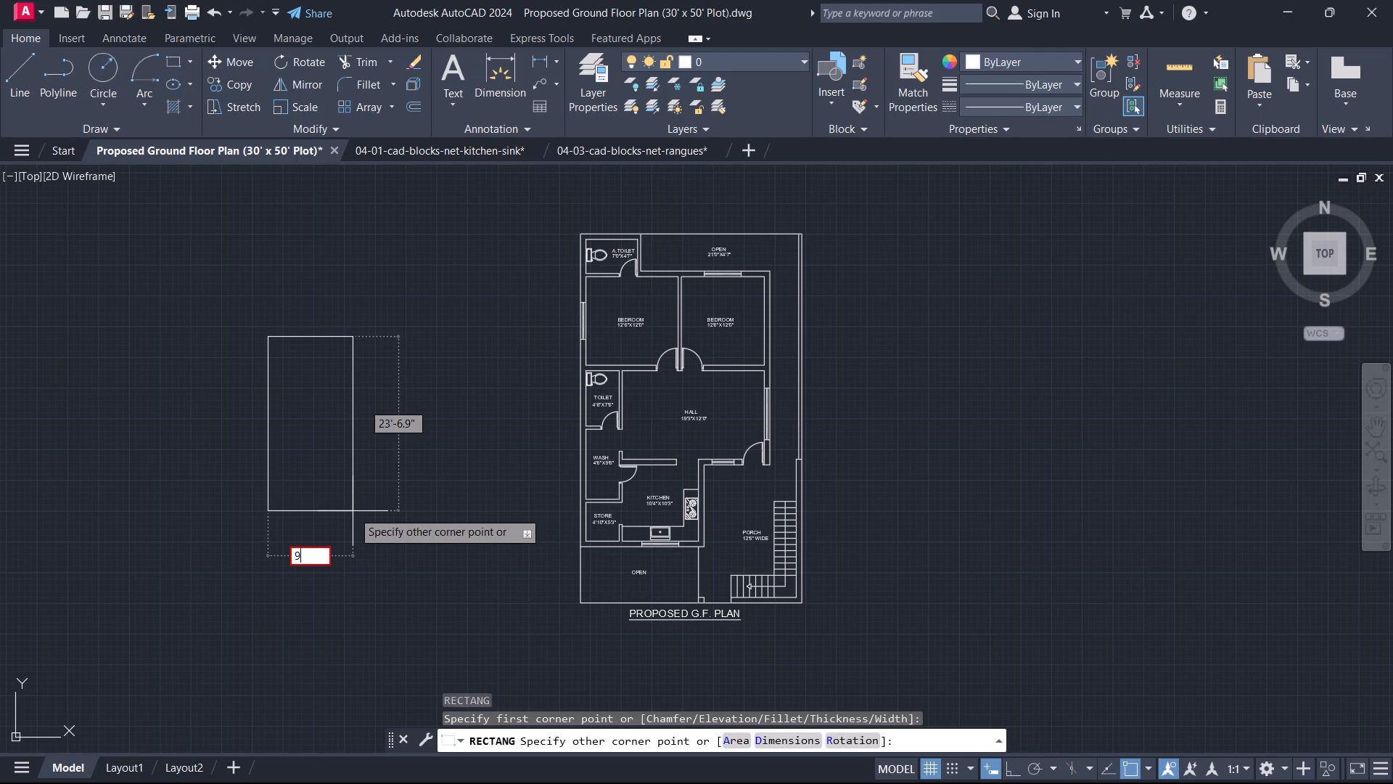
pyautogui.hotkey('shift', '"')
pyautogui.press('Tab')
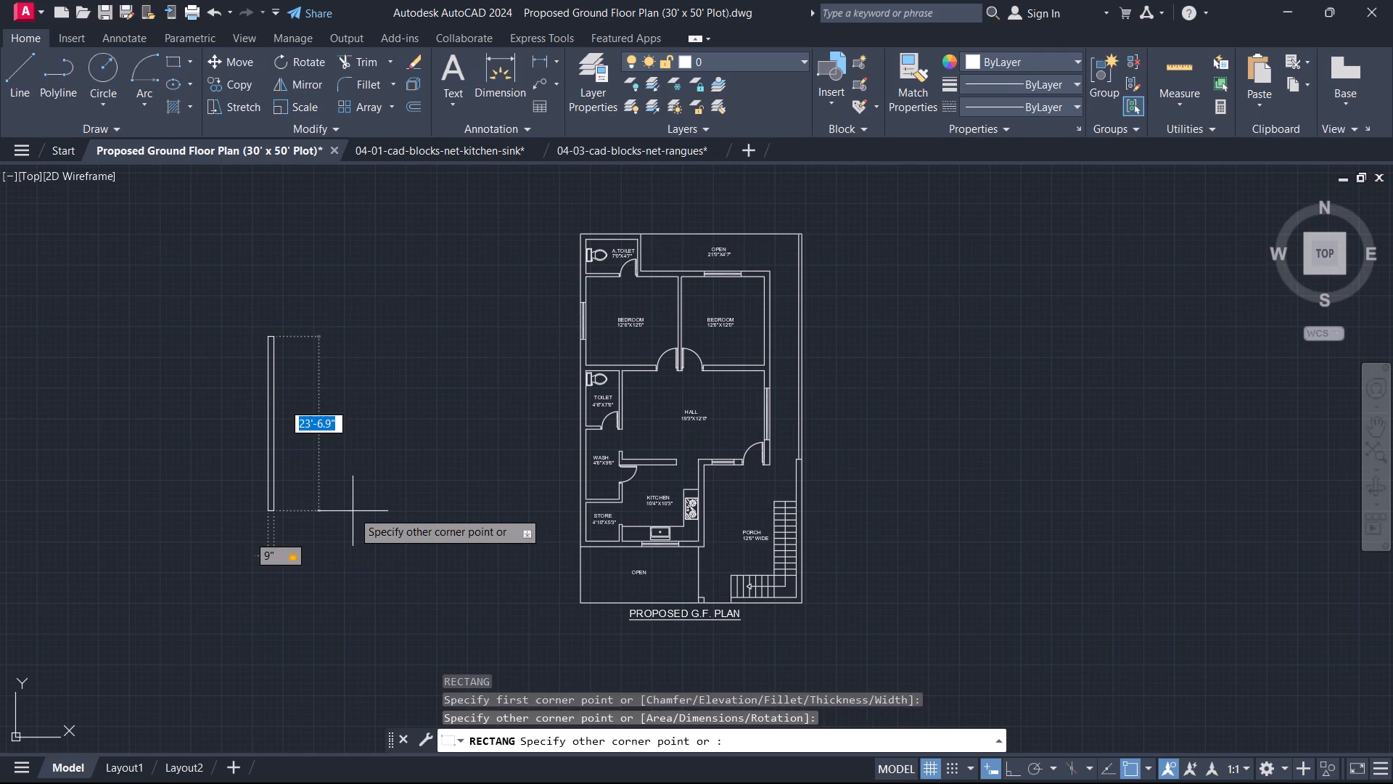
pyautogui.write("1'")
pyautogui.press('Return')
# Move the 9" by 1' rectangle a short distance southeast, keeping it in the empty space west of the plan.
pyautogui.scroll(2, 316, 405)
pyautogui.moveTo(290, 332); pyautogui.dragTo(410, 462, button='middle')
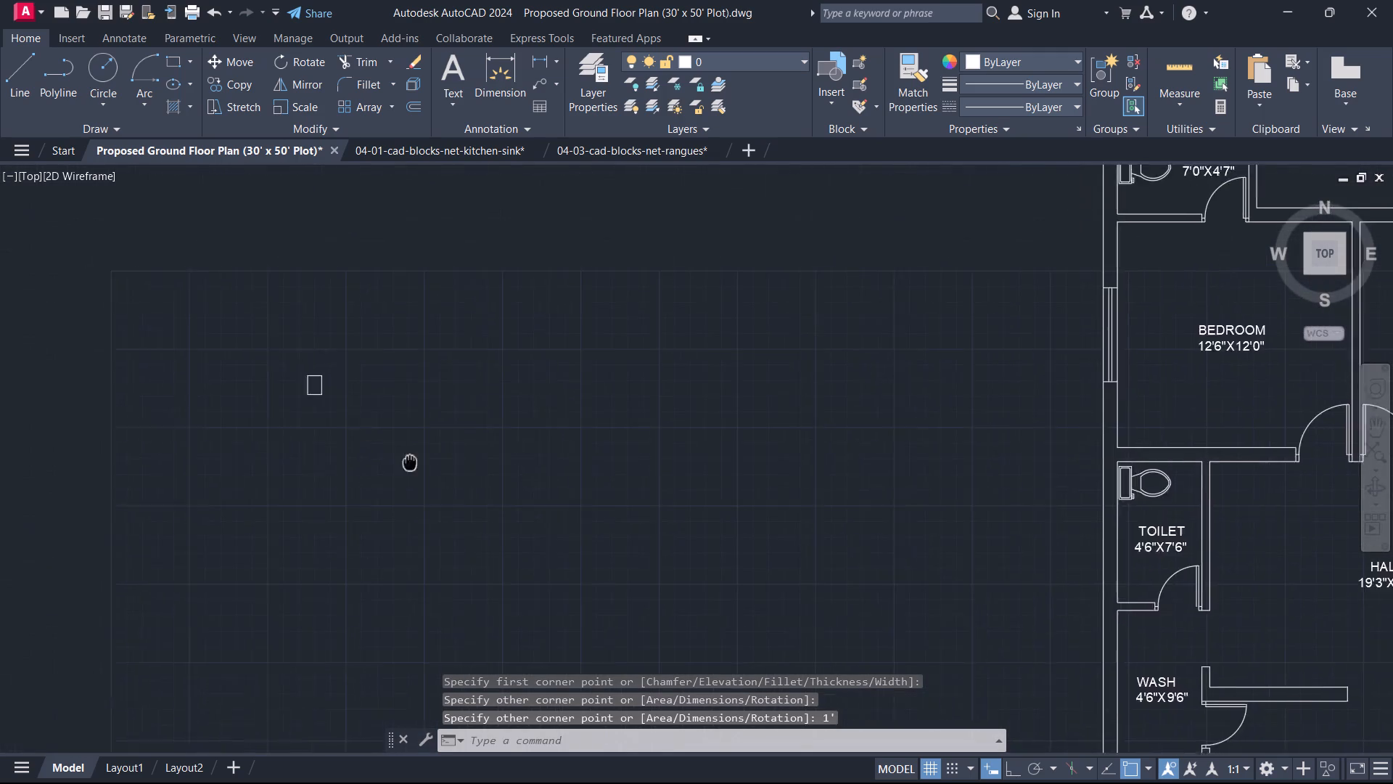
pyautogui.moveTo(410, 462); pyautogui.dragTo(454, 459, button='middle')
pyautogui.moveTo(416, 454); pyautogui.dragTo(338, 328)
pyautogui.click(242, 213)
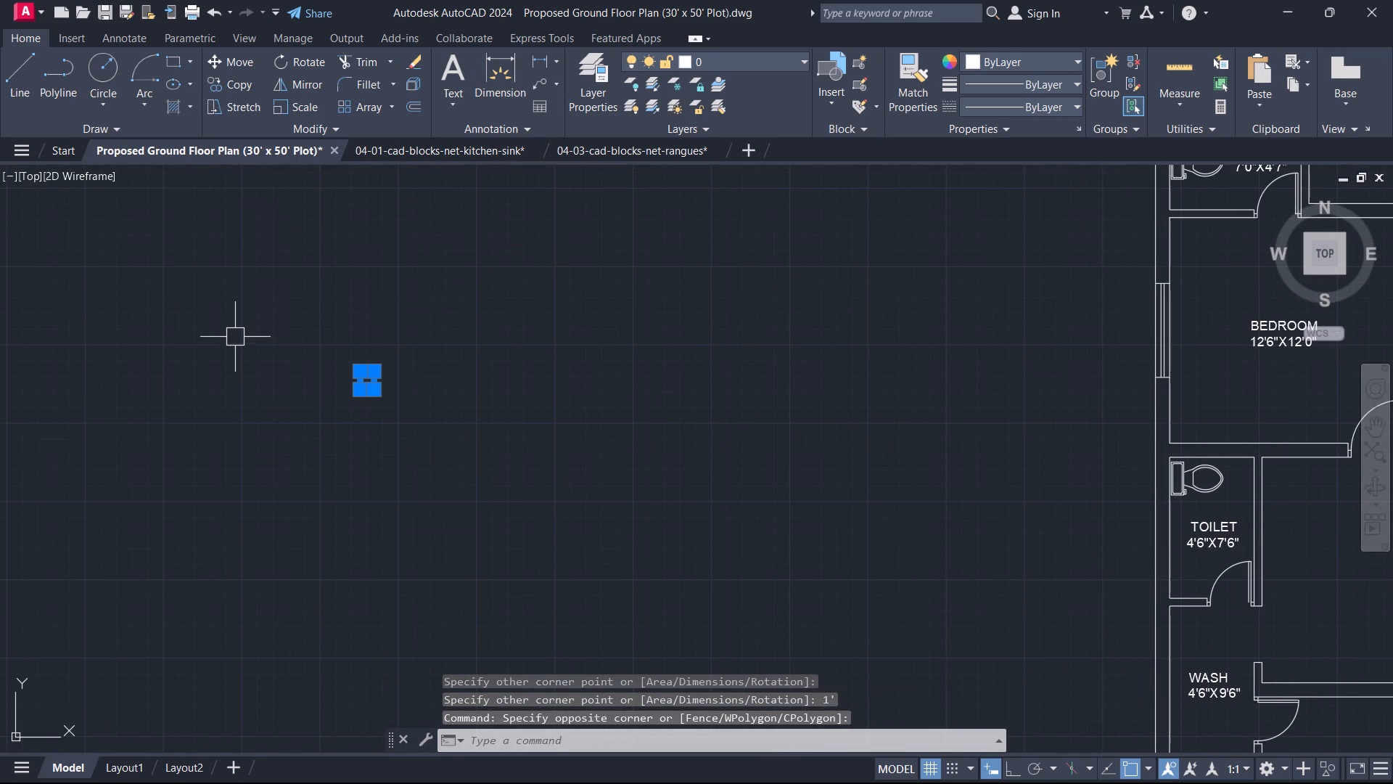
pyautogui.press('m')
pyautogui.press('space')
pyautogui.click(346, 398)
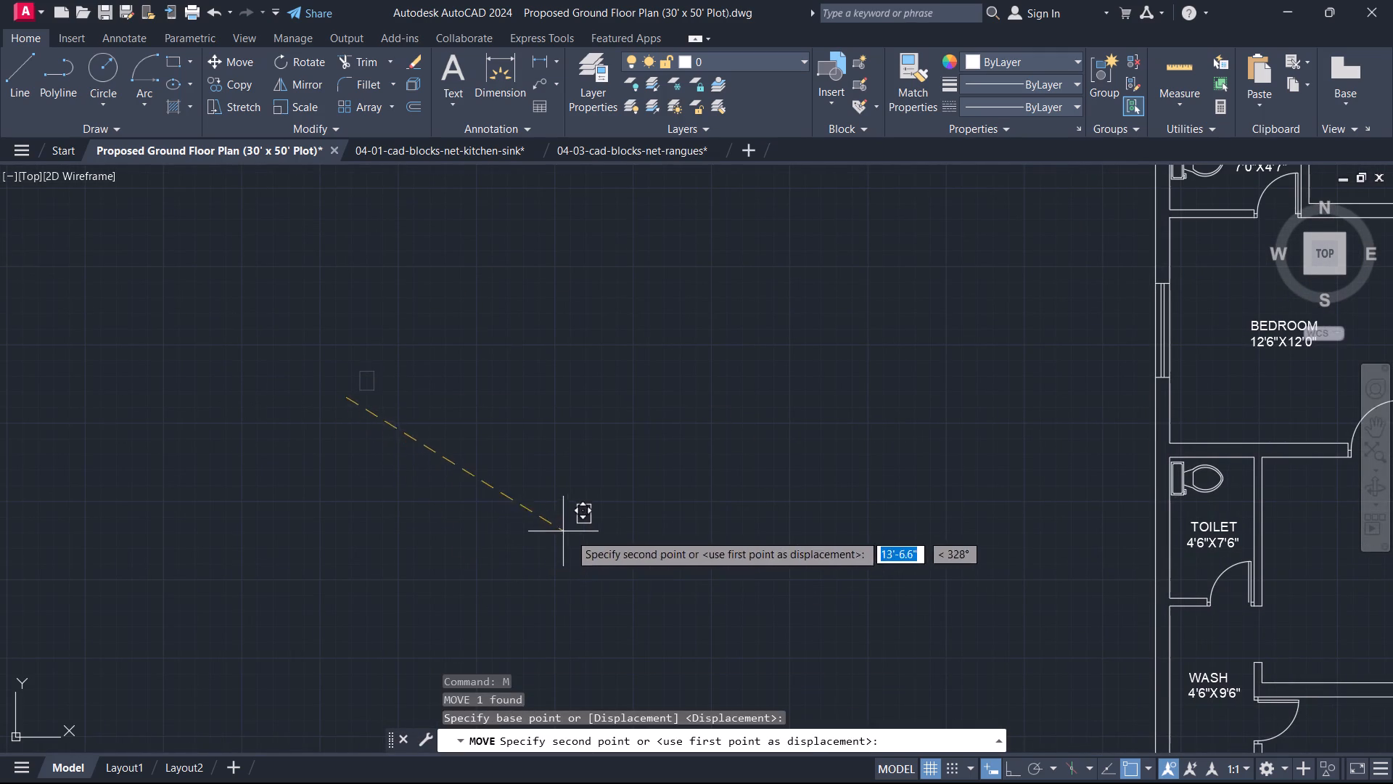
pyautogui.click(593, 540)
pyautogui.press('Escape')
pyautogui.moveTo(658, 581); pyautogui.dragTo(642, 558)
pyautogui.click(511, 377)
pyautogui.press('Escape')
# Fill the column rectangle with a SOLID hatch.
pyautogui.scroll(3, 582, 514)
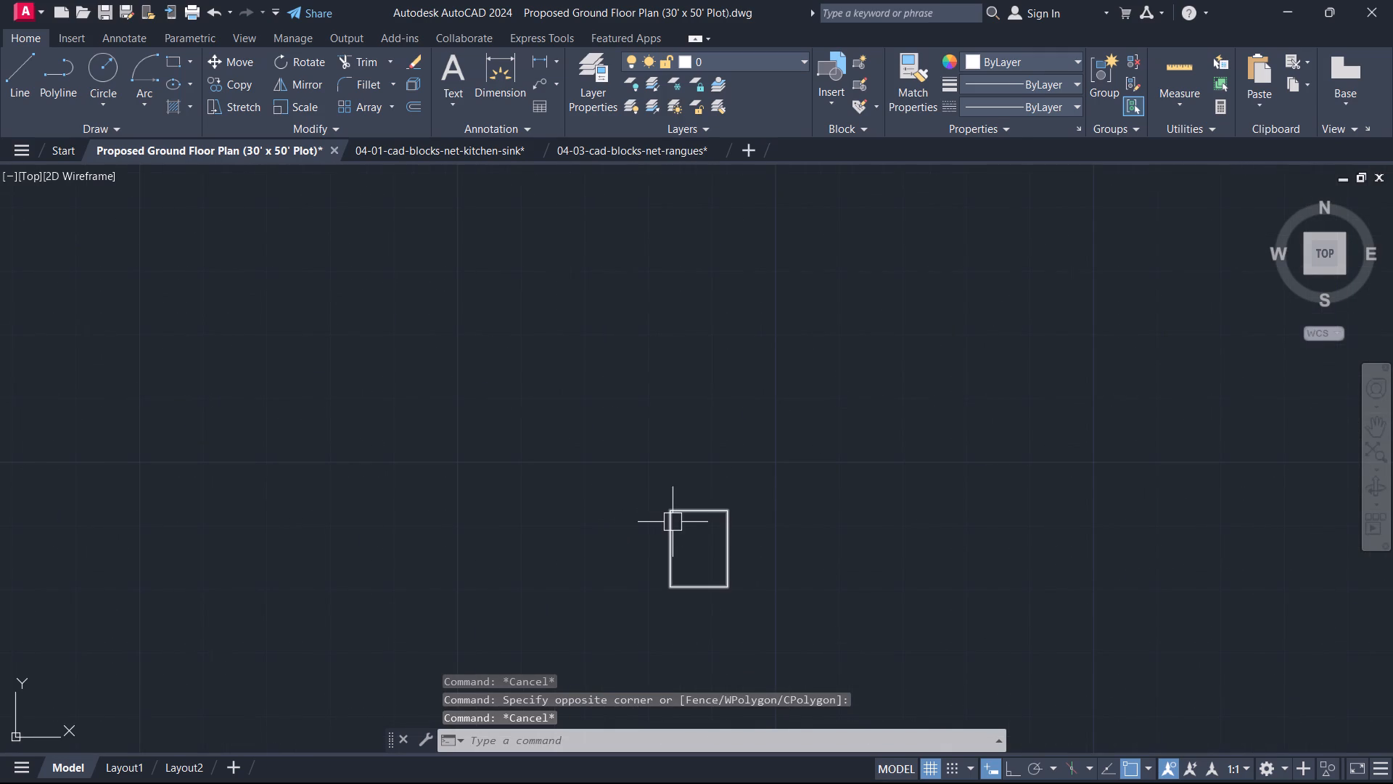
pyautogui.write('H')
pyautogui.press('space')
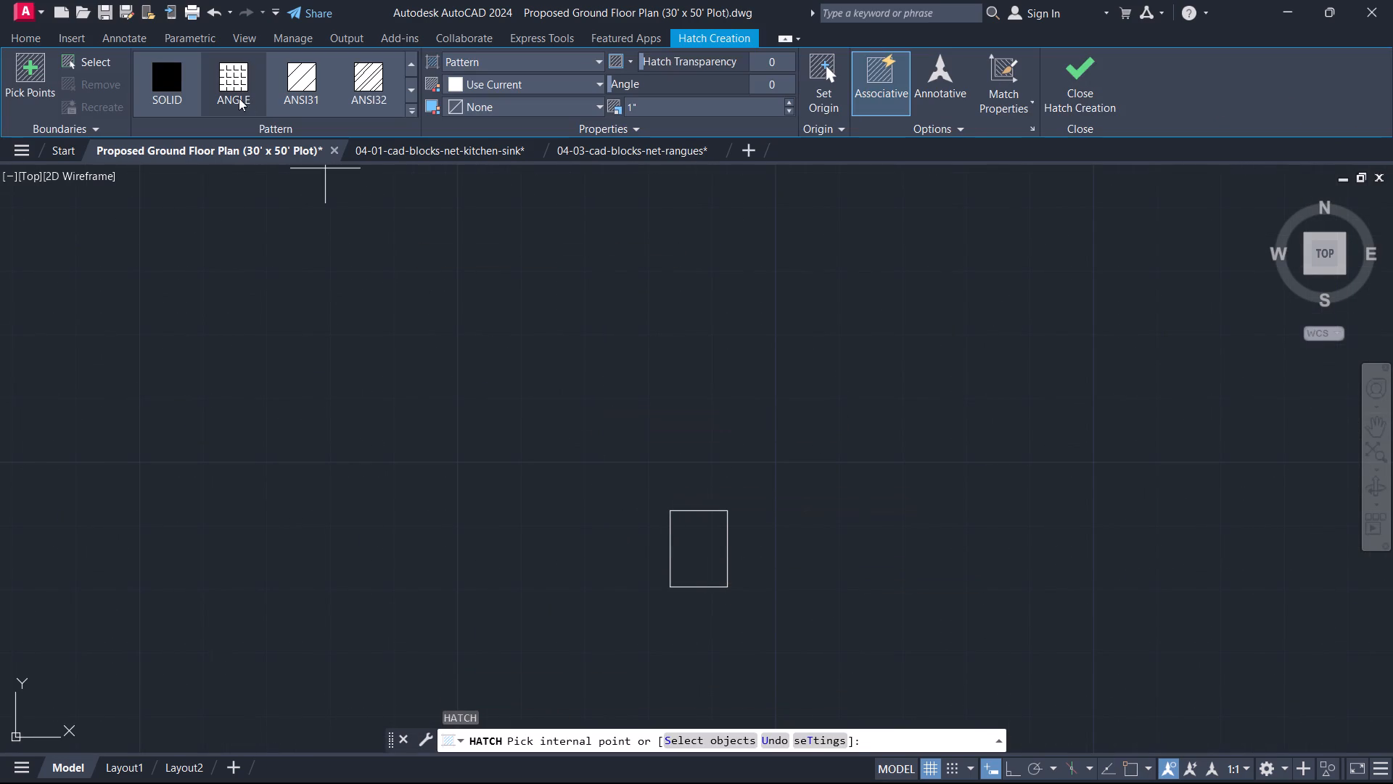
pyautogui.click(178, 77)
pyautogui.click(715, 566)
pyautogui.press('Escape')
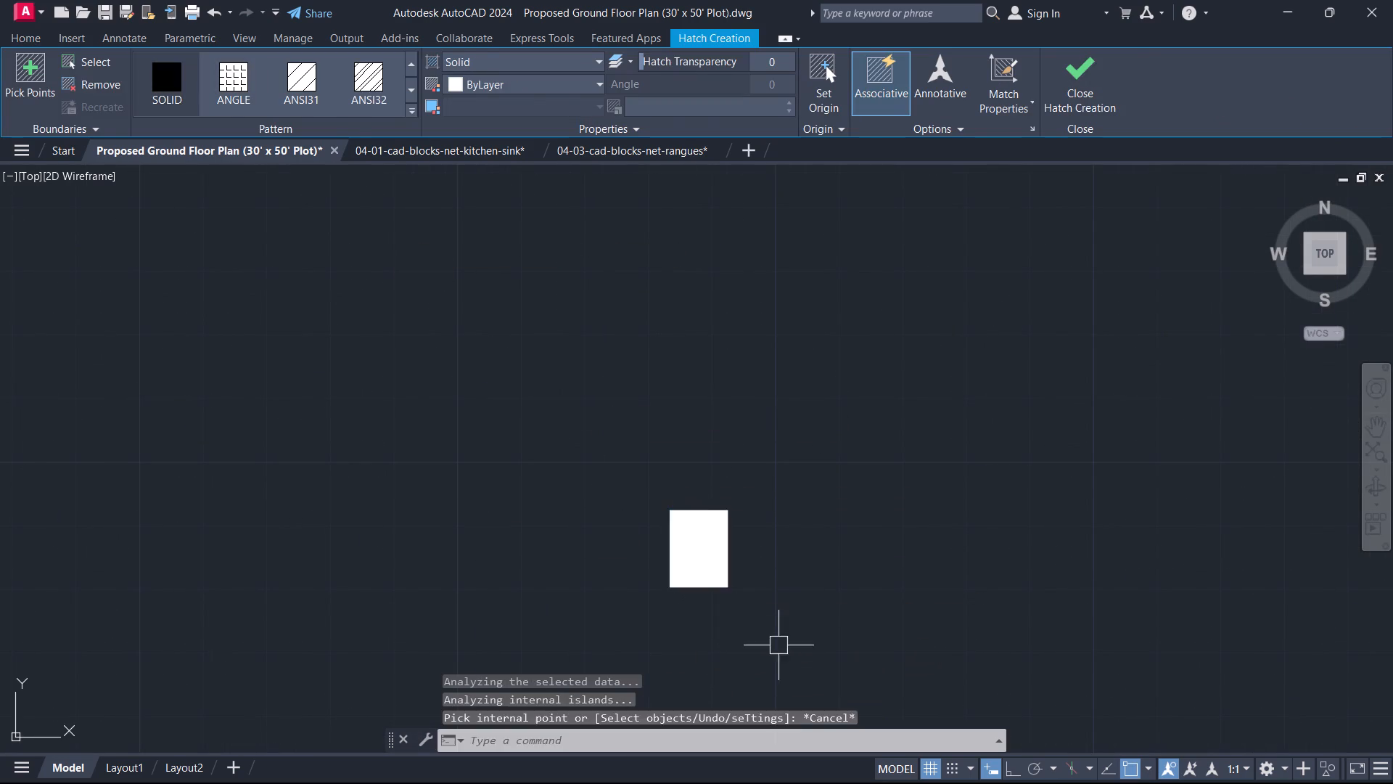
# Group the column rectangle with its solid hatch.
pyautogui.moveTo(778, 645); pyautogui.dragTo(756, 624)
pyautogui.click(556, 456)
pyautogui.write('G')
pyautogui.press('space')
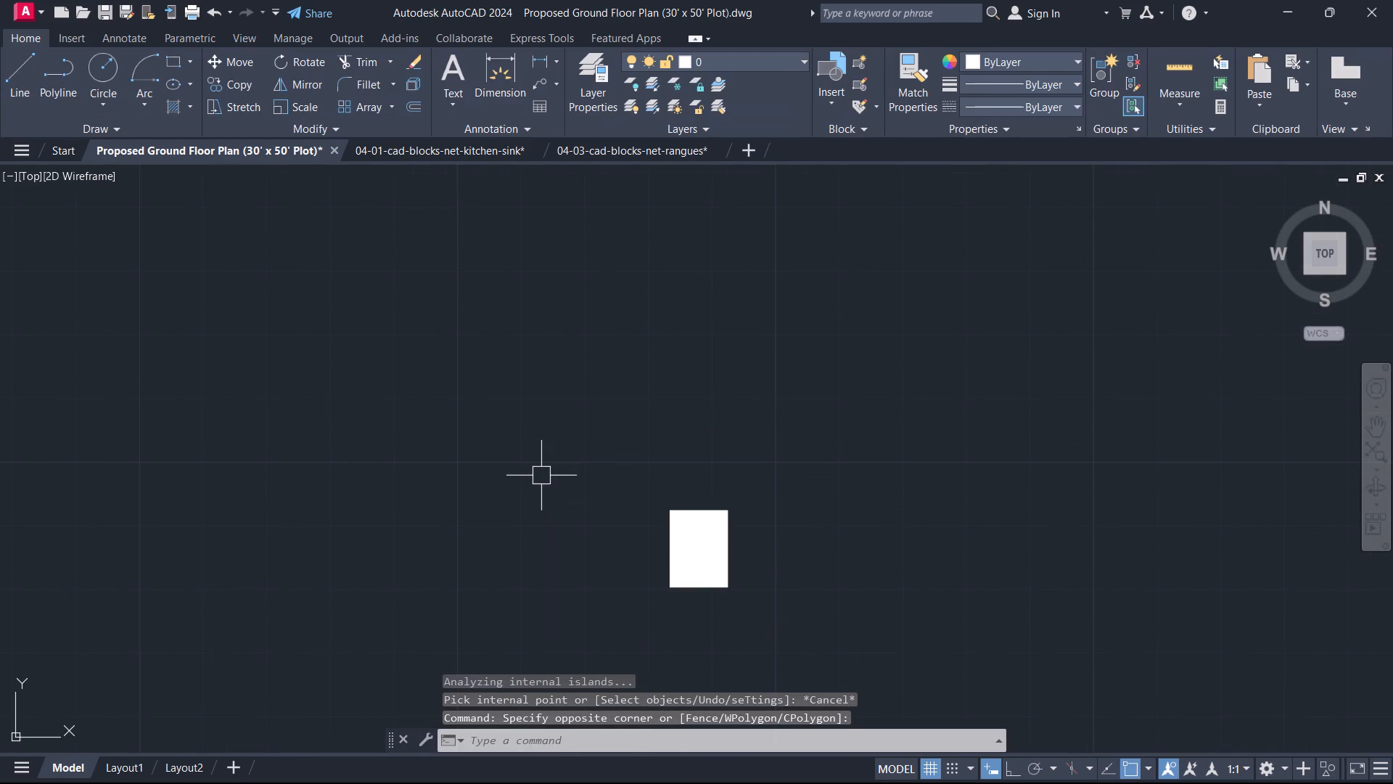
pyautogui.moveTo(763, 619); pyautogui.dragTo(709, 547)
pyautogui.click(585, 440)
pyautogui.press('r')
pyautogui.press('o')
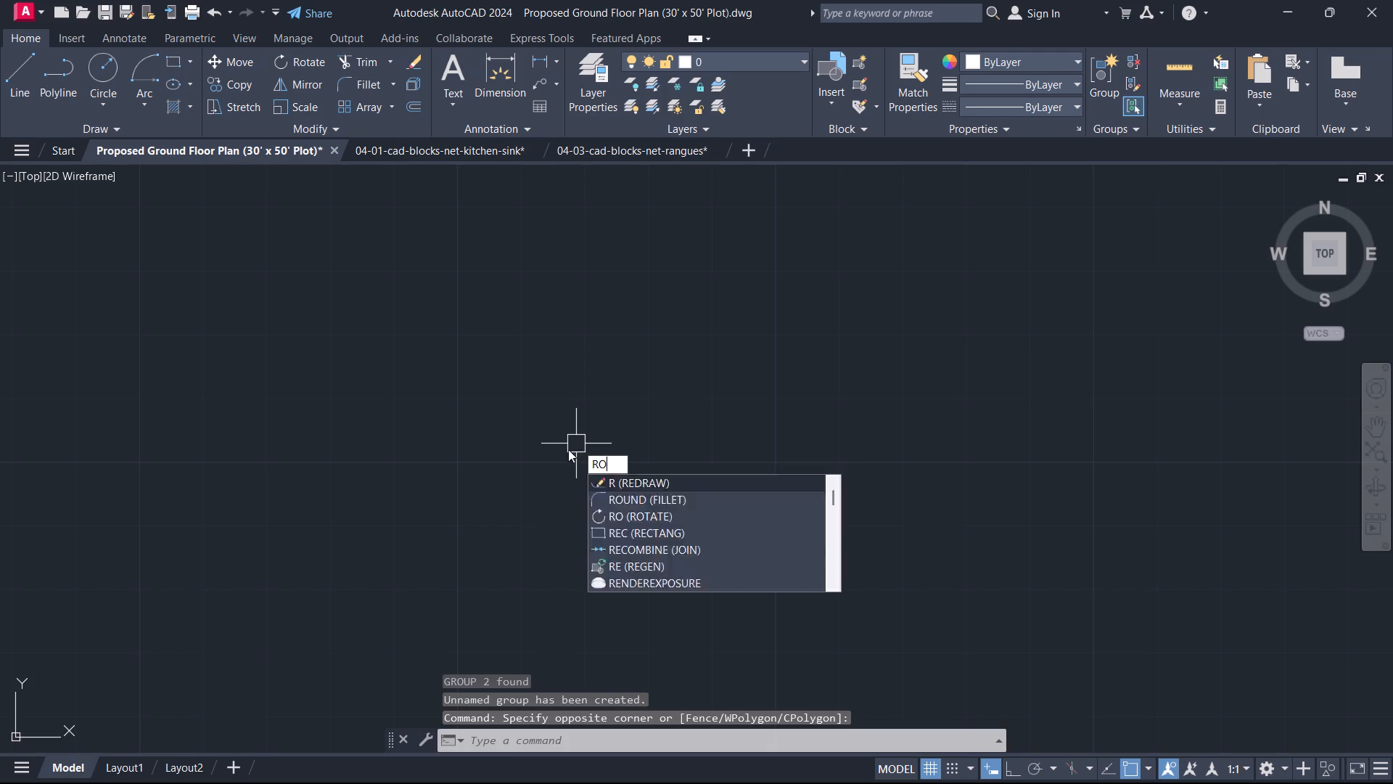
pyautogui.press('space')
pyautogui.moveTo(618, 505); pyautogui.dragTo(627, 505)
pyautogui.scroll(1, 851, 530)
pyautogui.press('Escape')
# Copy the grouped column about 4'-5" to the east of the original.
pyautogui.moveTo(707, 654); pyautogui.dragTo(651, 595)
pyautogui.click(387, 363)
pyautogui.press('c')
pyautogui.press('o')
pyautogui.press('space')
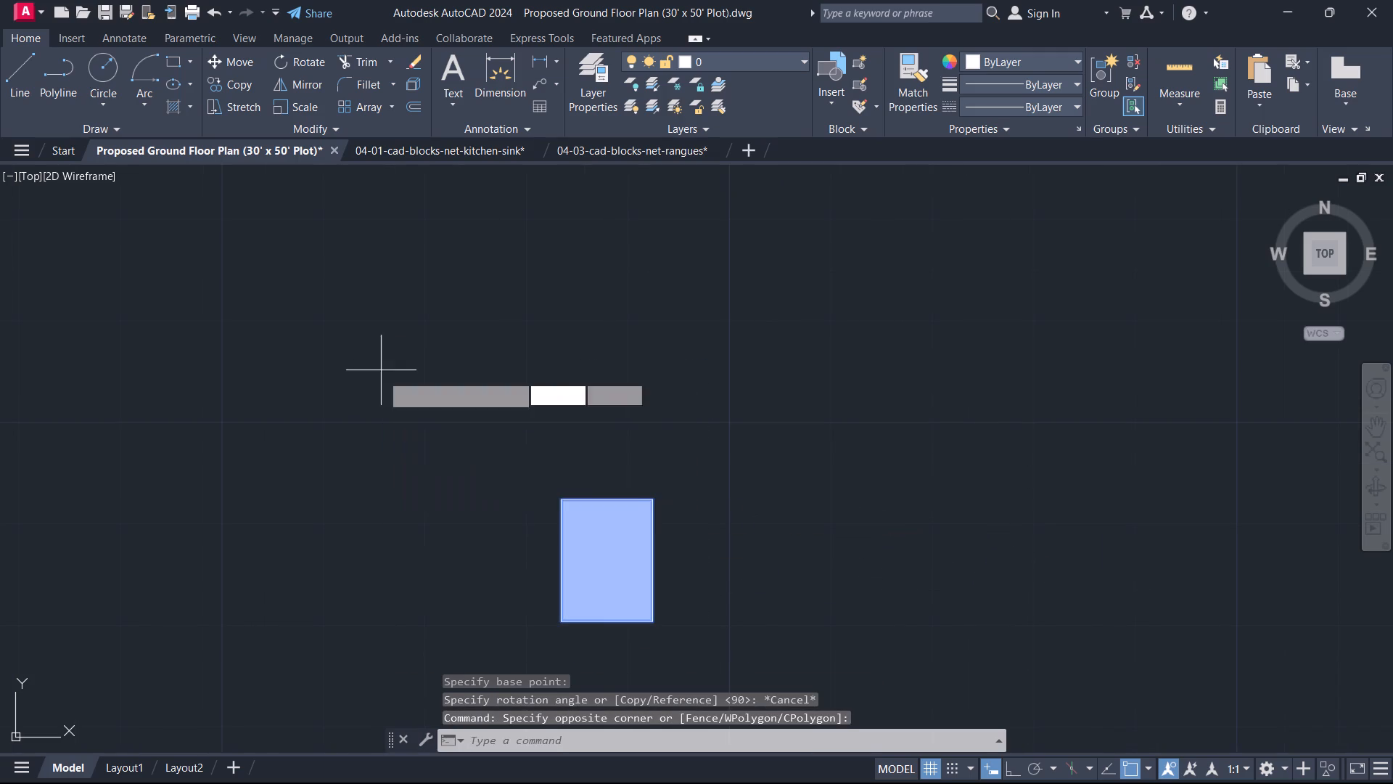
pyautogui.click(498, 522)
pyautogui.moveTo(743, 512); pyautogui.dragTo(299, 359, button='middle')
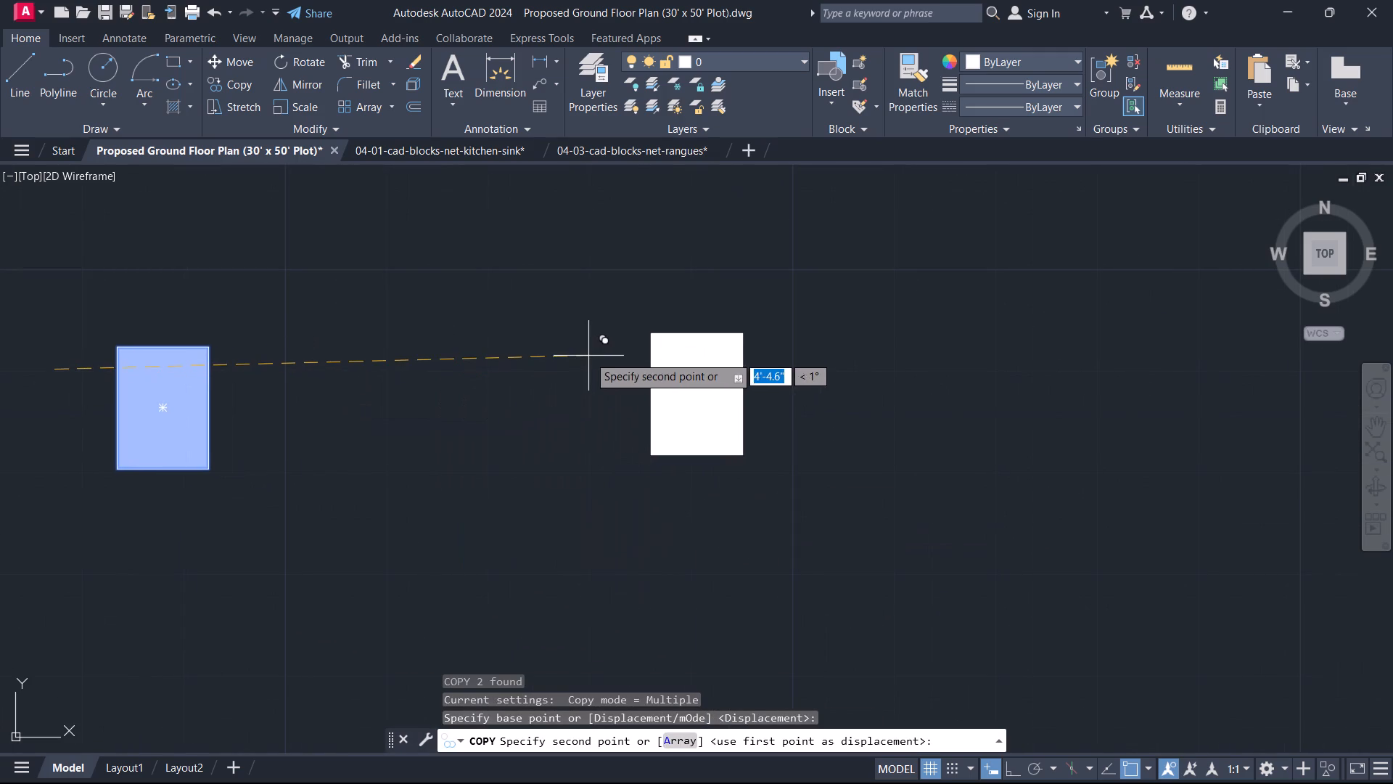
pyautogui.click(588, 356)
pyautogui.press('Escape')
# Rotate the copied column a quarter turn clockwise with Ortho on, so its long side lies horizontally.
pyautogui.moveTo(858, 518); pyautogui.dragTo(758, 411)
pyautogui.click(464, 215)
pyautogui.press('r')
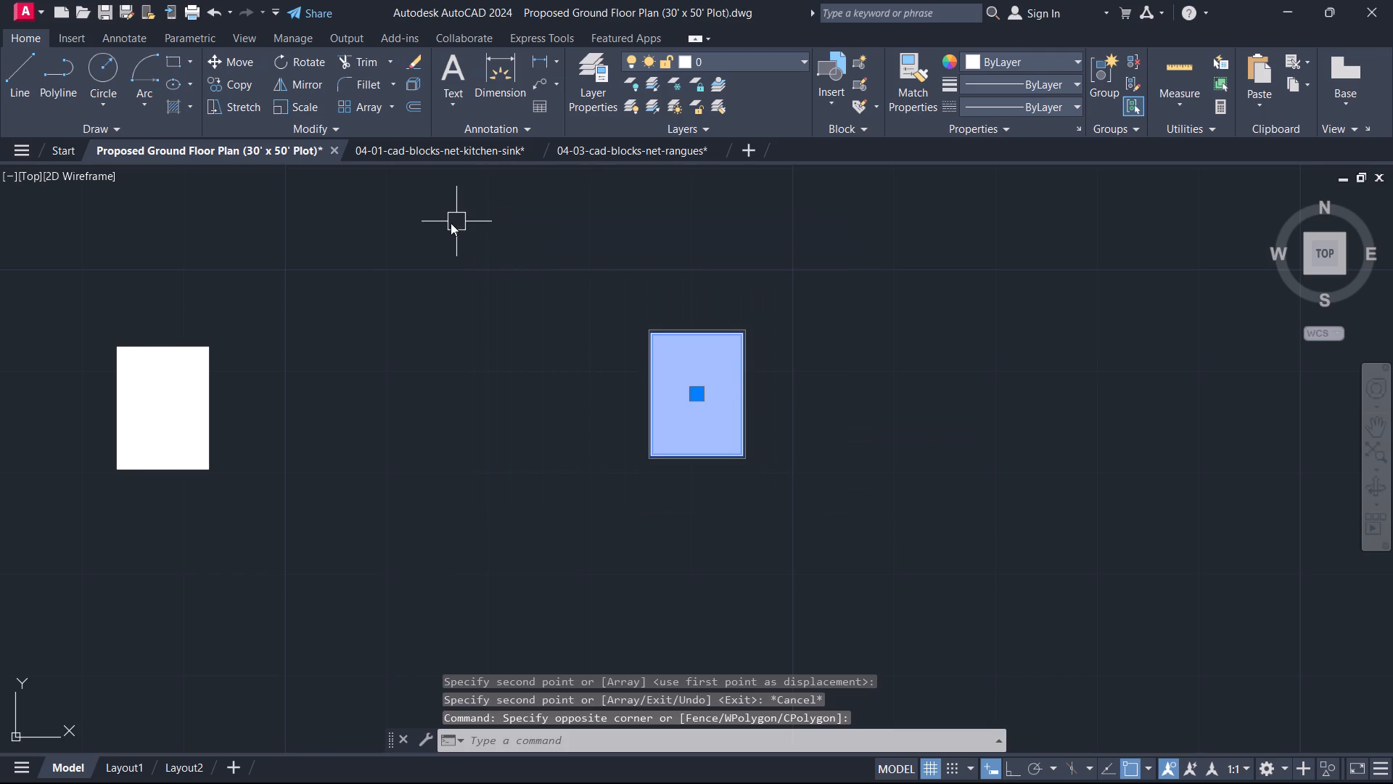
pyautogui.press('o')
pyautogui.press('space')
pyautogui.click(670, 296)
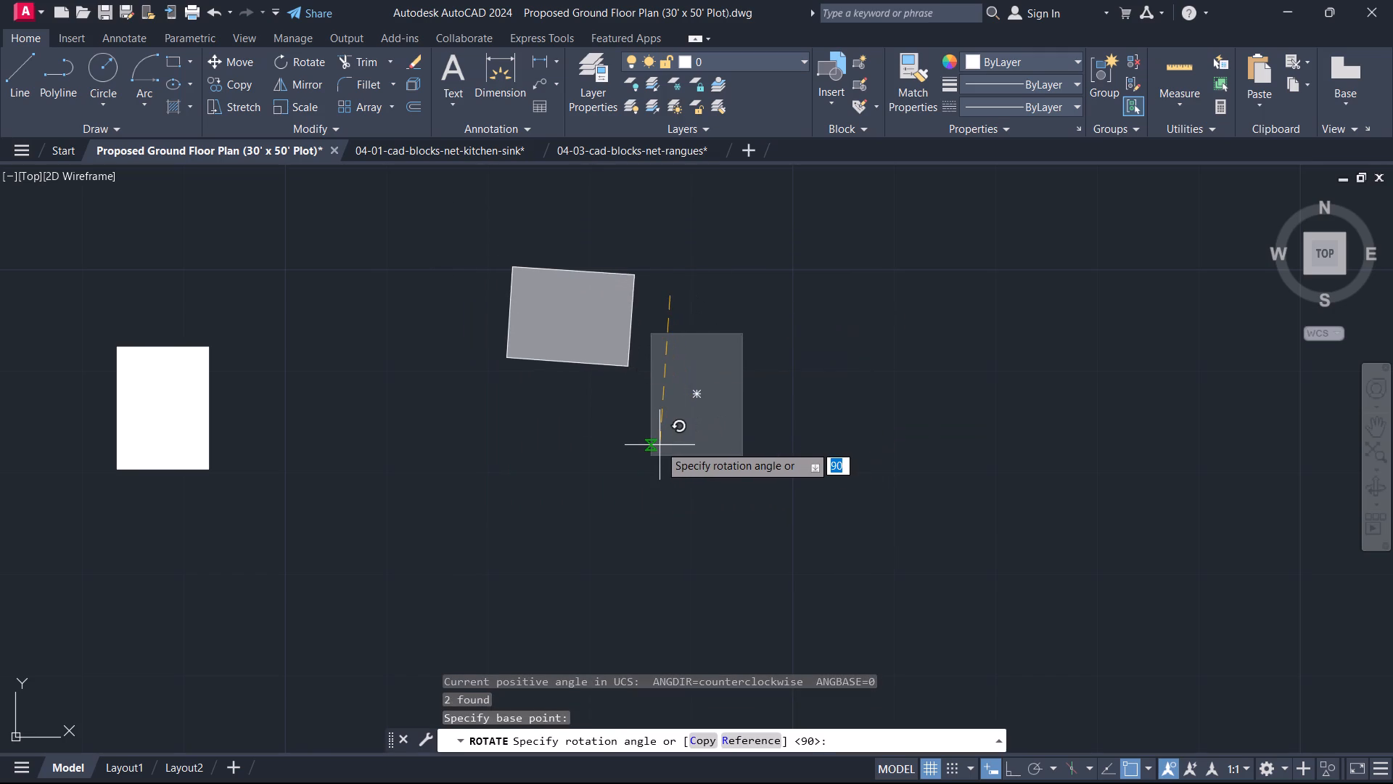
pyautogui.press('F8')
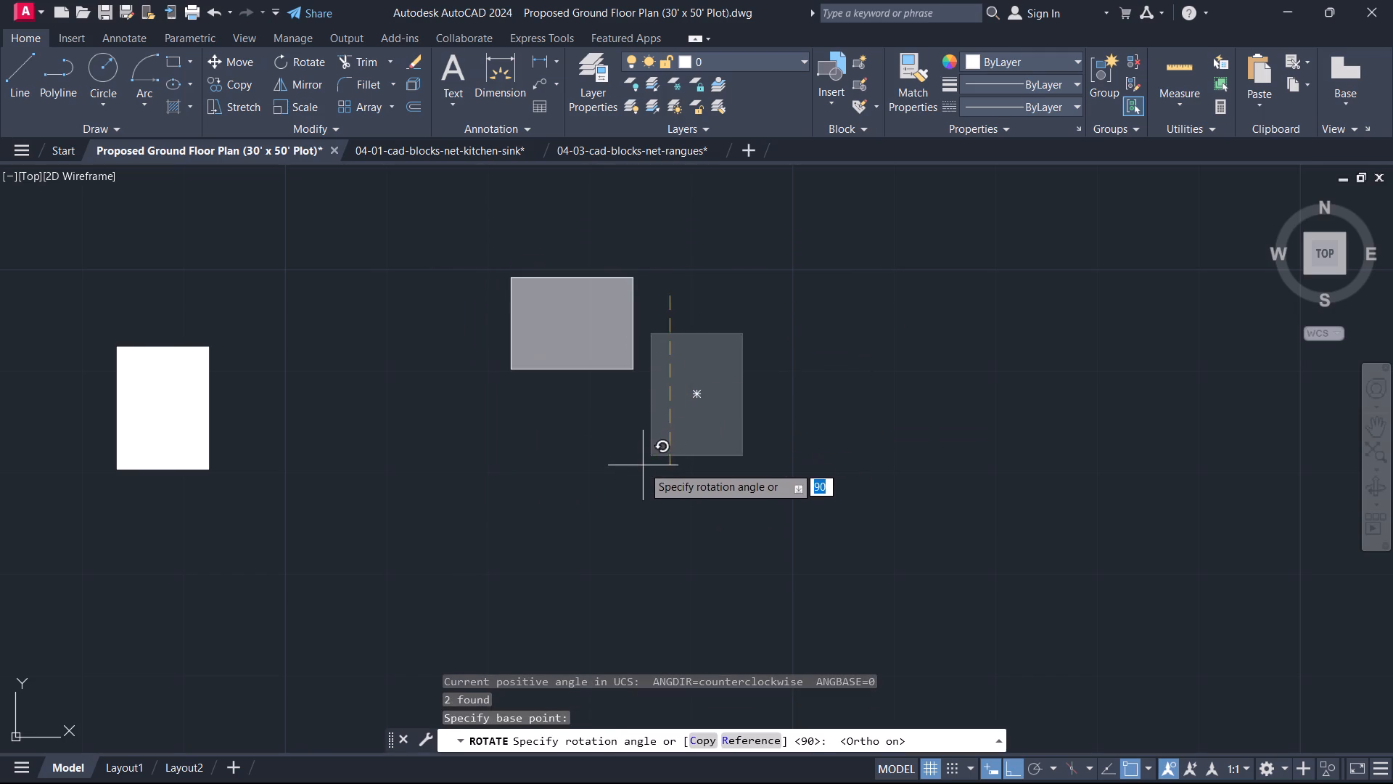
pyautogui.click(668, 478)
pyautogui.press('Escape')
# Copy the horizontal column by its lower-left corner to the outer southwest wall corner of the store.
pyautogui.scroll(-3, 620, 407)
pyautogui.moveTo(620, 407); pyautogui.dragTo(750, 527, button='middle')
pyautogui.scroll(2, 751, 527)
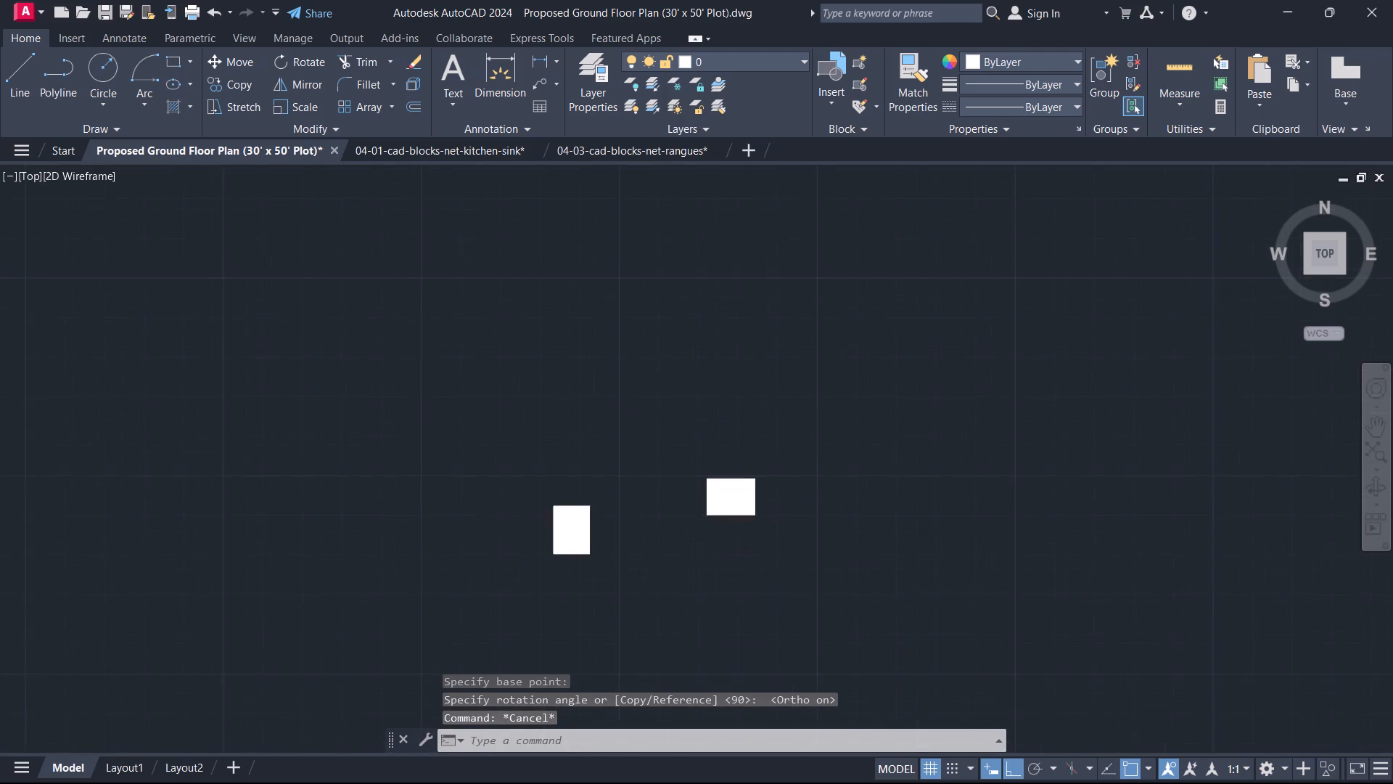
pyautogui.scroll(1, 752, 527)
pyautogui.middleClick(750, 526)
pyautogui.moveTo(810, 545); pyautogui.dragTo(729, 401)
pyautogui.click(633, 287)
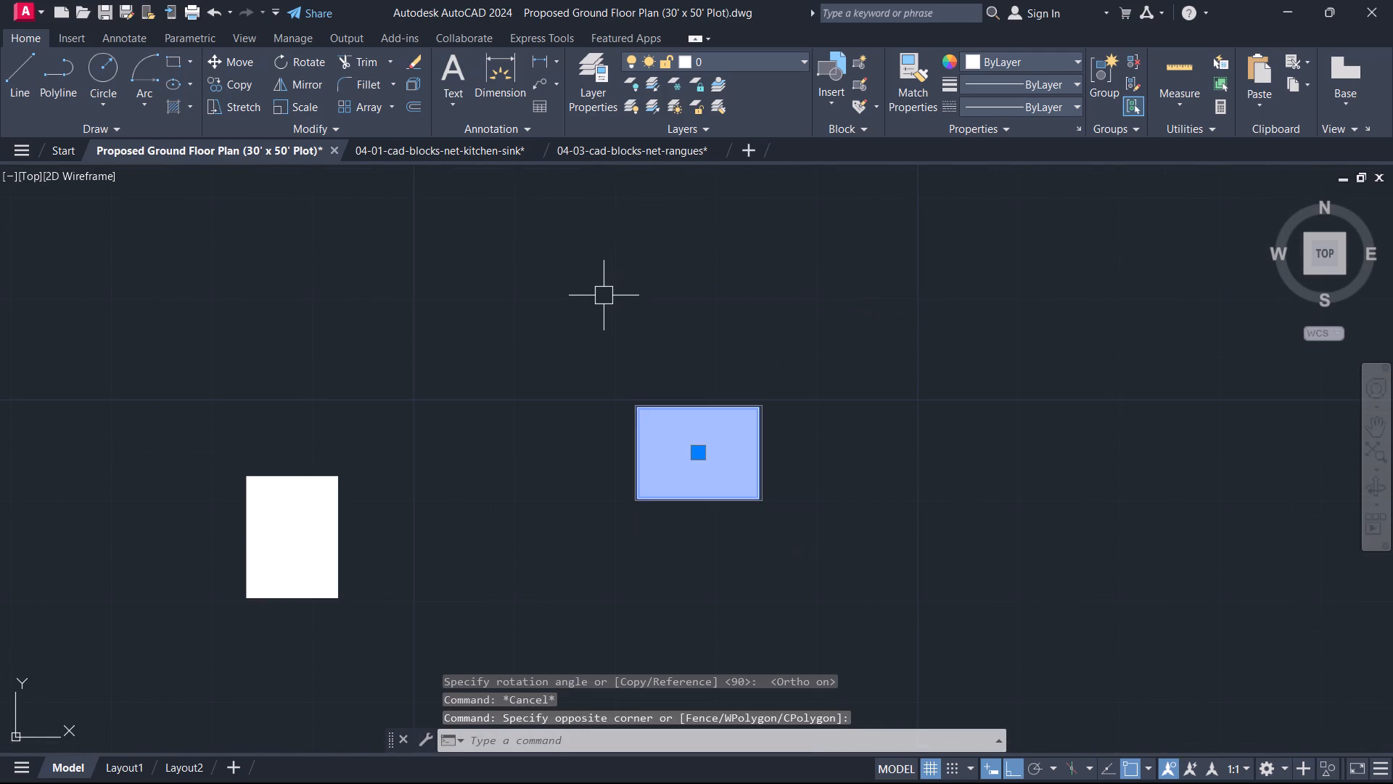
pyautogui.press('c')
pyautogui.press('o')
pyautogui.press('space')
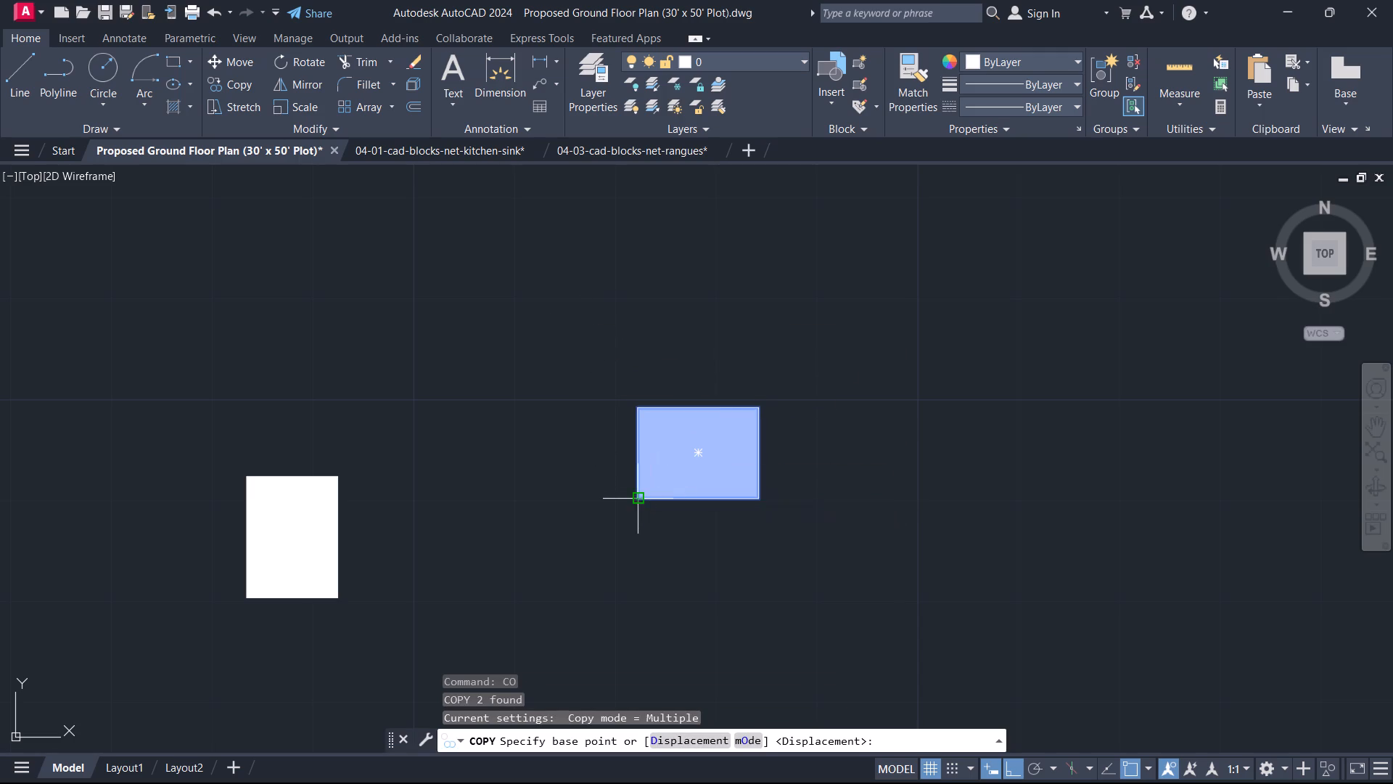
pyautogui.click(636, 497)
pyautogui.scroll(-5, 652, 489)
pyautogui.moveTo(689, 467); pyautogui.dragTo(261, 89, button='middle')
pyautogui.scroll(1, 235, 99)
pyautogui.scroll(2, 505, 271)
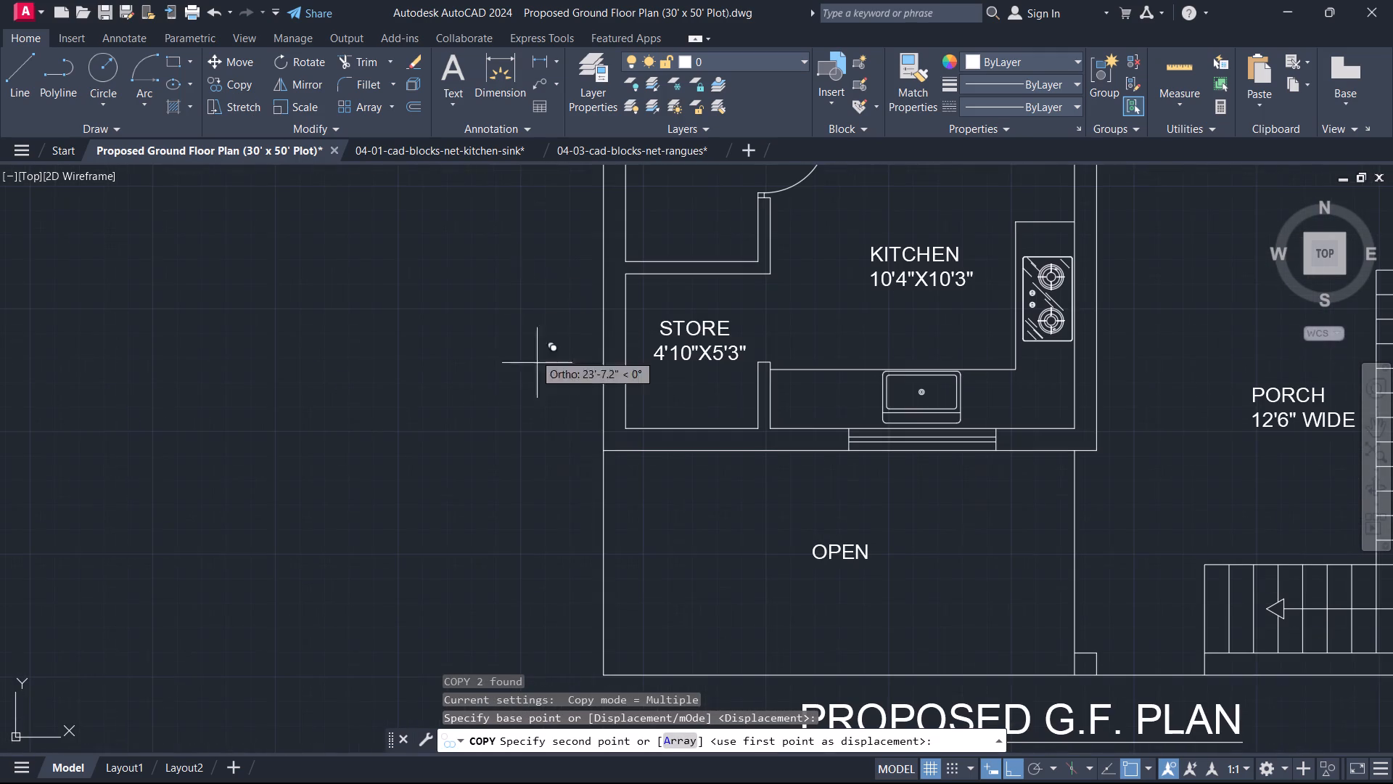
pyautogui.click(604, 452)
# Place another copy of the horizontal column in the wall between bedroom and toilet, at the west wall's inner face.
pyautogui.scroll(-2, 567, 471)
pyautogui.moveTo(567, 470); pyautogui.dragTo(564, 592, button='middle')
pyautogui.scroll(1, 562, 541)
pyautogui.scroll(-1, 553, 404)
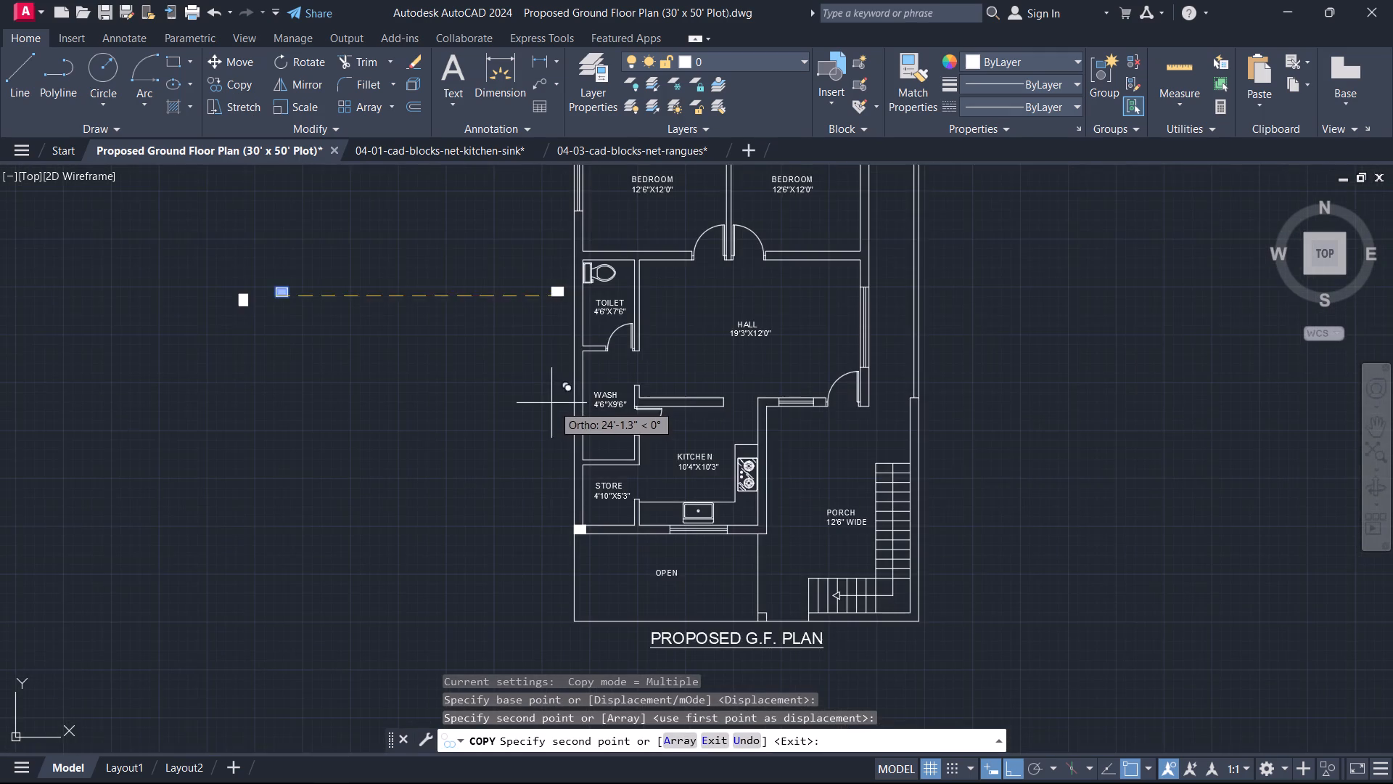
pyautogui.moveTo(551, 403); pyautogui.dragTo(516, 595, button='middle')
pyautogui.scroll(5, 541, 481)
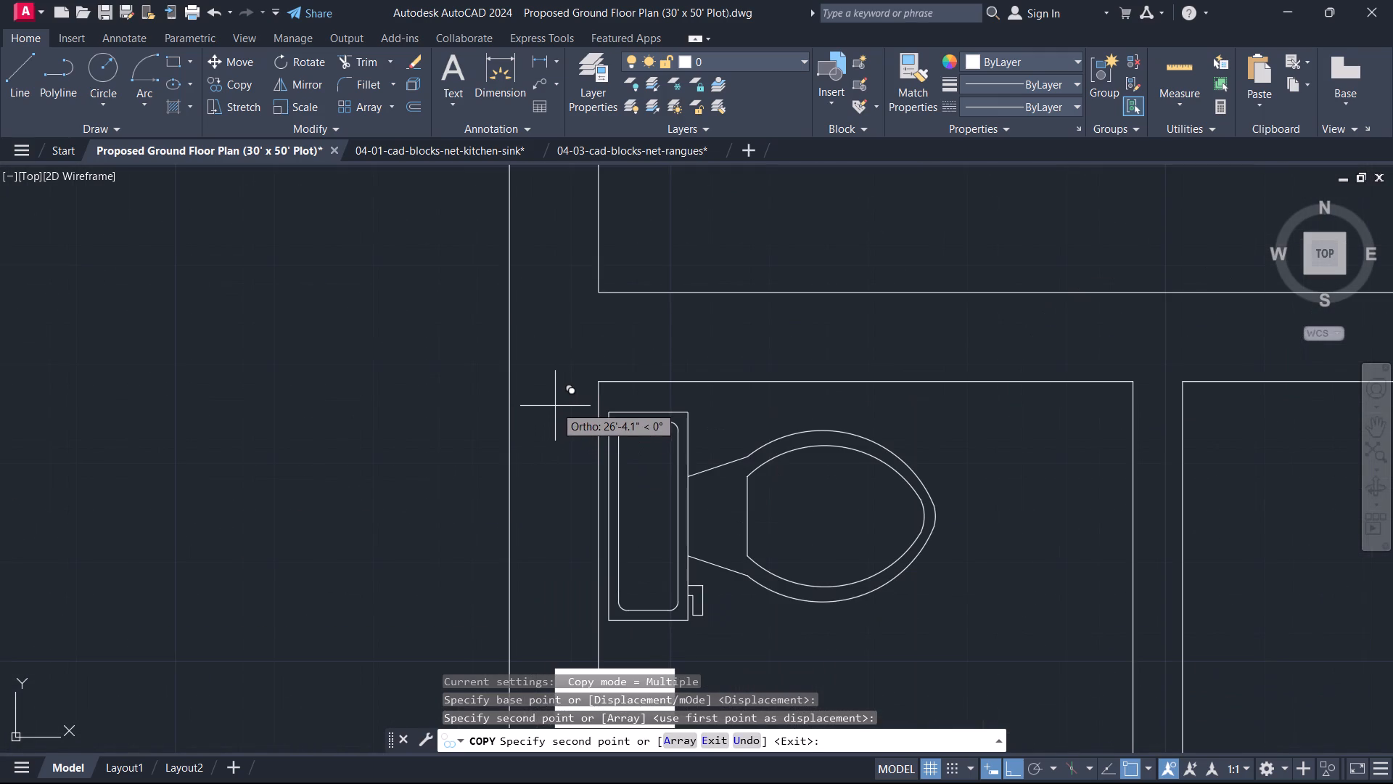
pyautogui.click(602, 382)
pyautogui.press('Escape')
# Move the column above the toilet 9" west so it sits flush with the outer face of the west wall.
pyautogui.moveTo(755, 343); pyautogui.dragTo(692, 333)
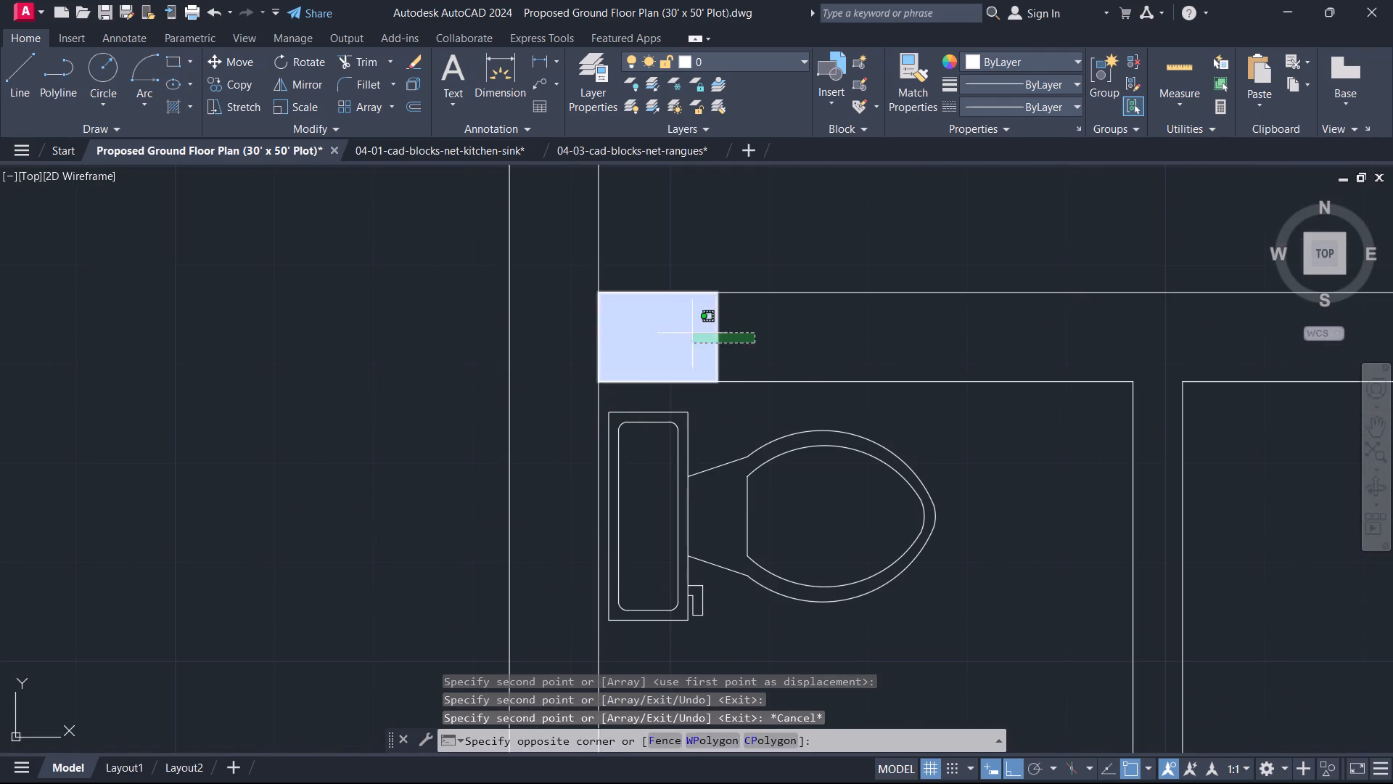
pyautogui.click(622, 333)
pyautogui.press('m')
pyautogui.press('space')
pyautogui.scroll(2, 599, 371)
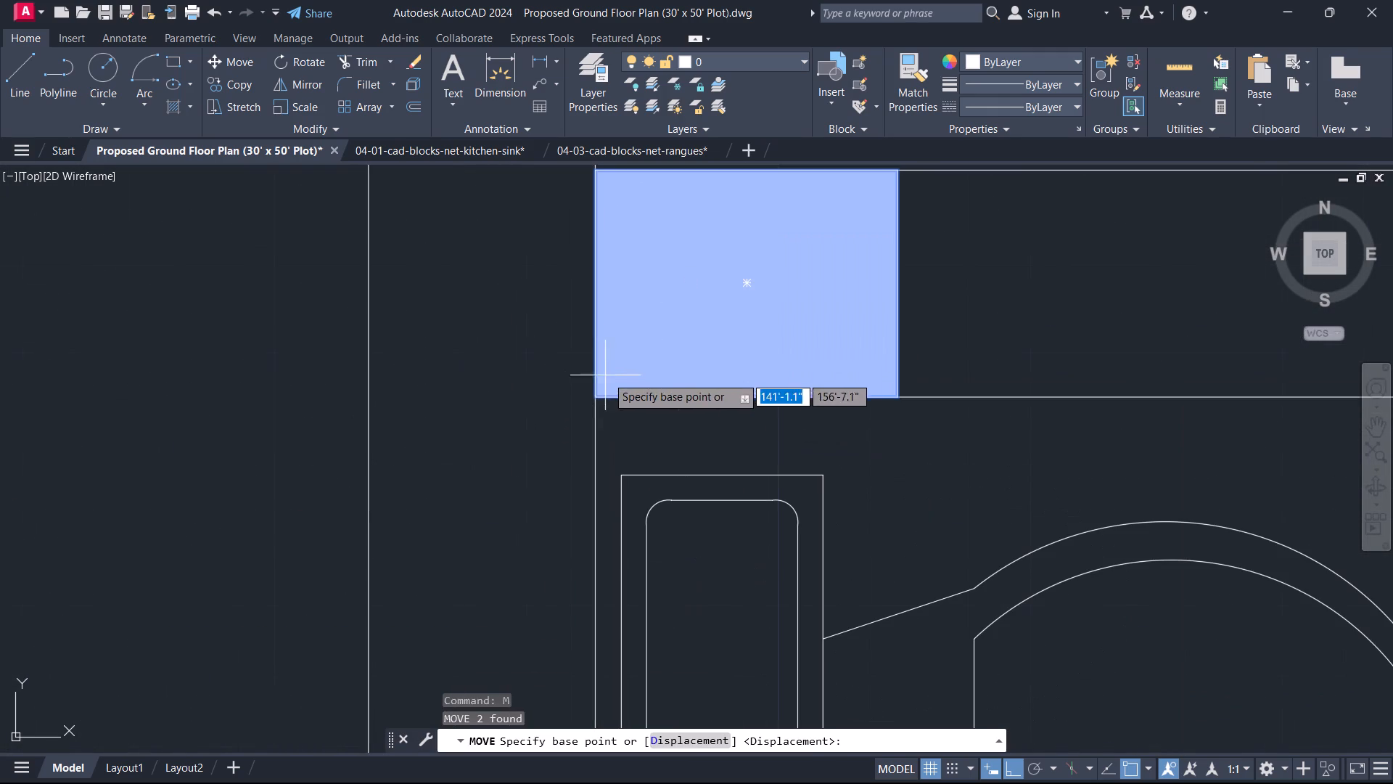
pyautogui.click(600, 396)
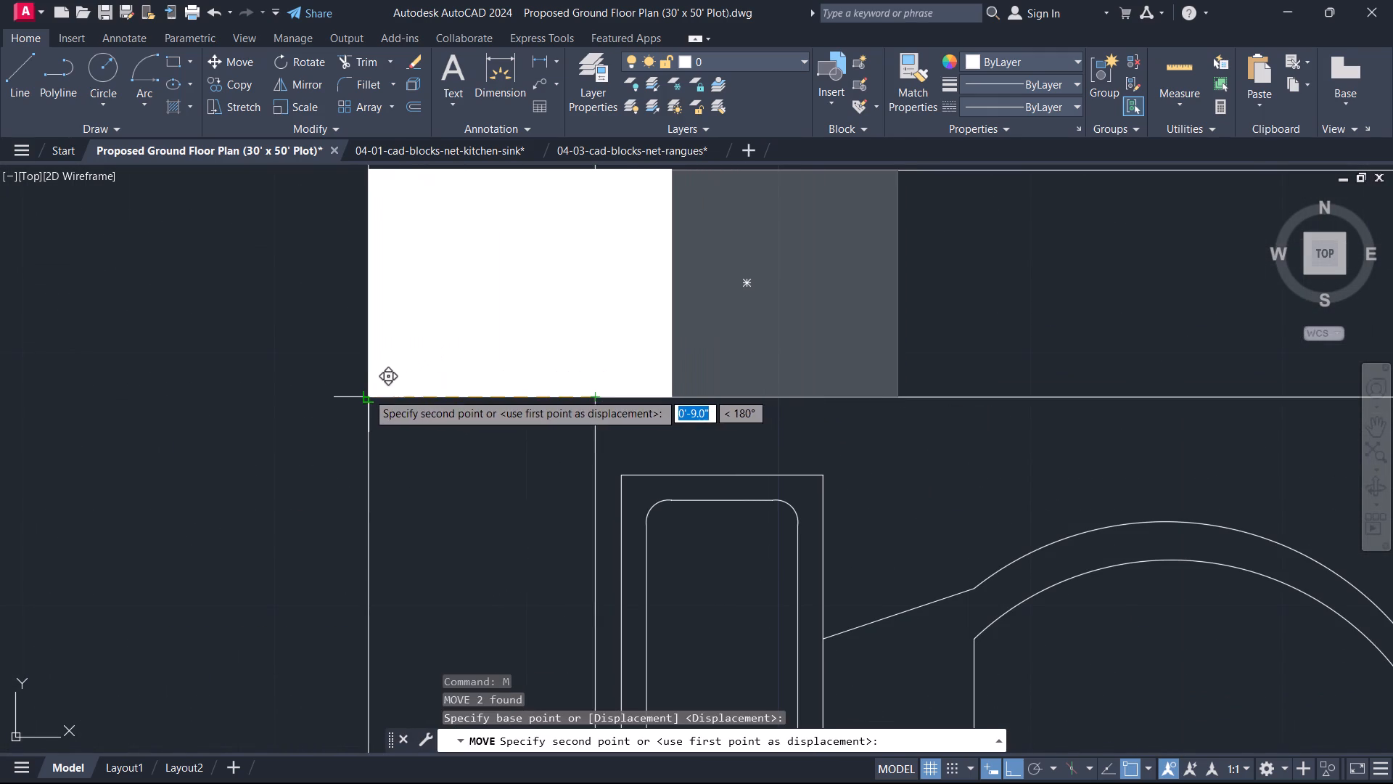
pyautogui.click(366, 393)
pyautogui.press('Escape')
# Copy the store's corner column by its upper-right corner to the free east end of the wall between hall and kitchen.
pyautogui.scroll(-9, 392, 387)
pyautogui.scroll(2, 439, 478)
pyautogui.moveTo(440, 478); pyautogui.dragTo(436, 474, button='middle')
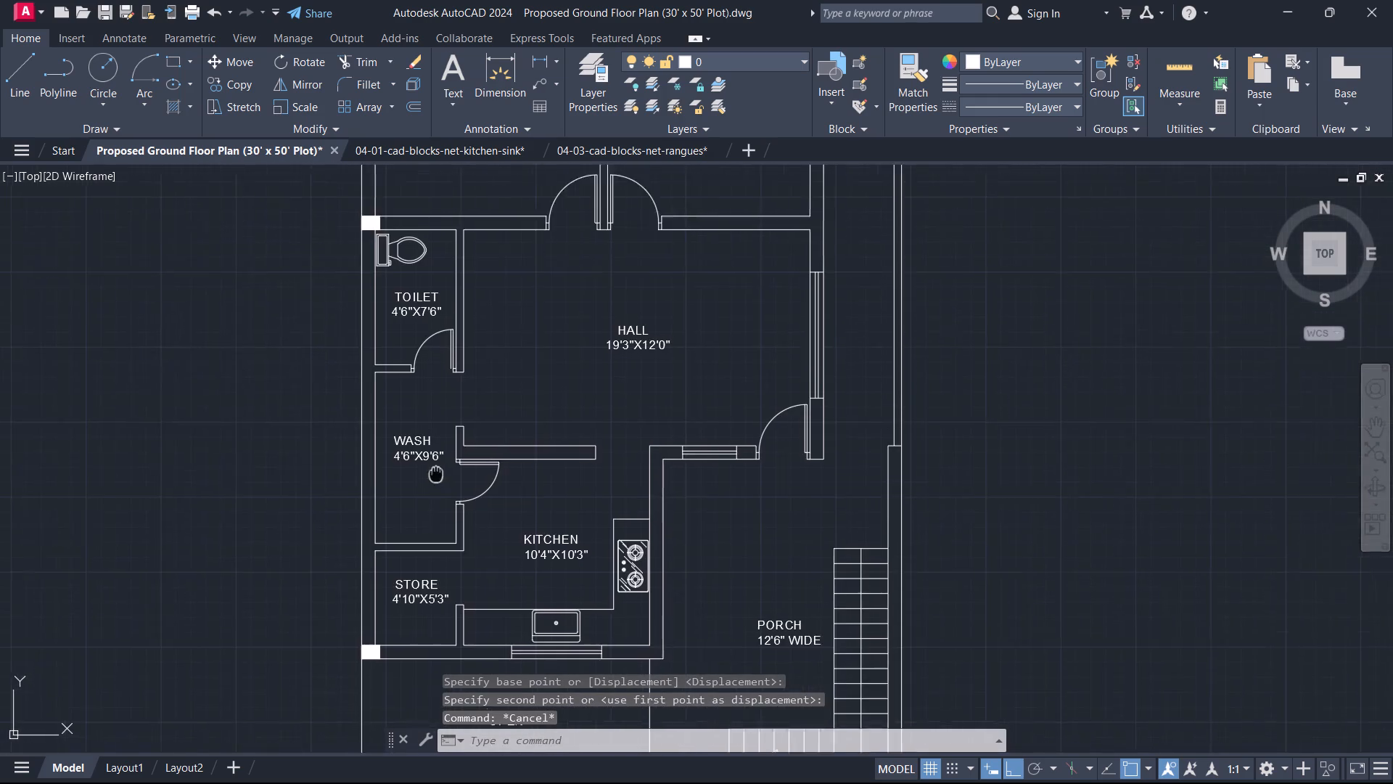
pyautogui.moveTo(436, 474); pyautogui.dragTo(464, 402, button='middle')
pyautogui.scroll(1, 475, 446)
pyautogui.moveTo(473, 447); pyautogui.dragTo(435, 379, button='middle')
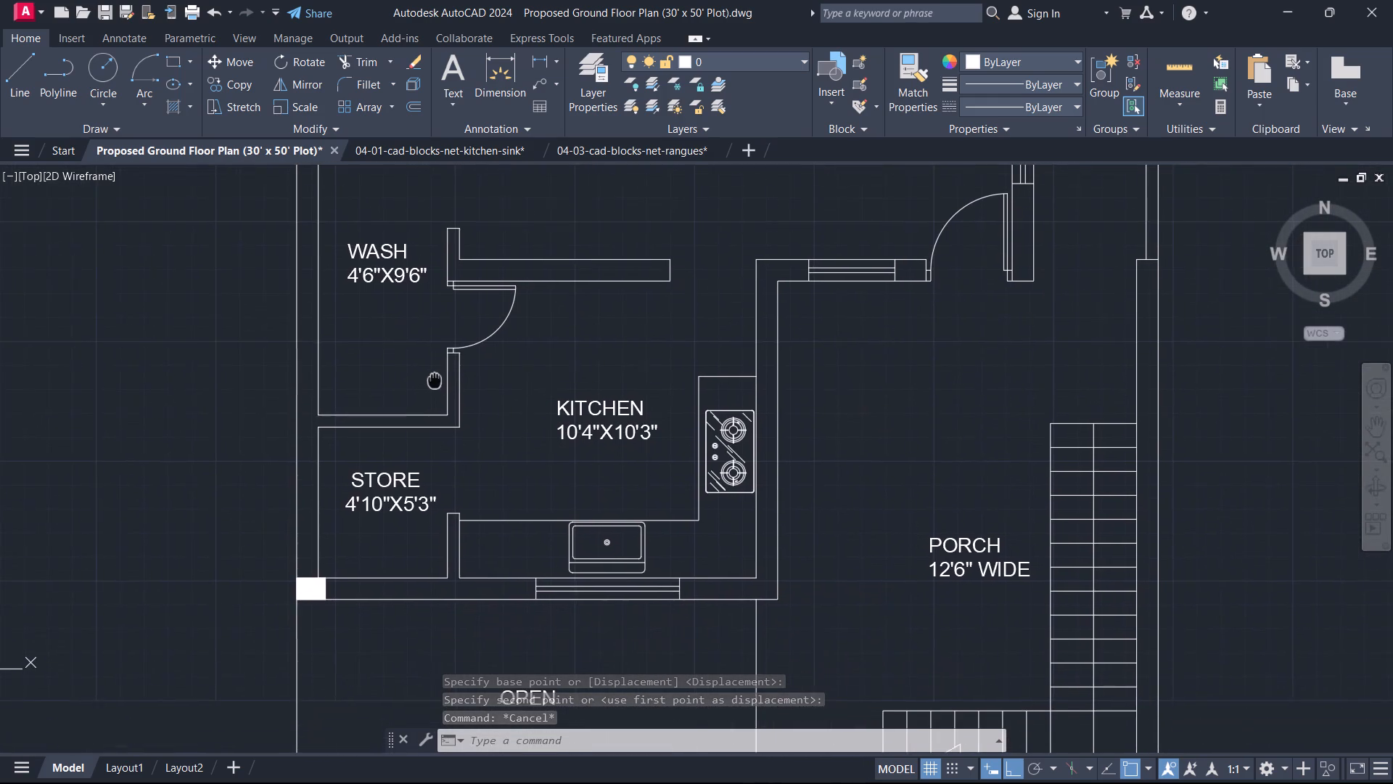
pyautogui.moveTo(435, 379); pyautogui.dragTo(436, 379, button='middle')
pyautogui.scroll(2, 354, 596)
pyautogui.moveTo(353, 600); pyautogui.dragTo(469, 585, button='middle')
pyautogui.moveTo(415, 567); pyautogui.dragTo(408, 562)
pyautogui.click(348, 550)
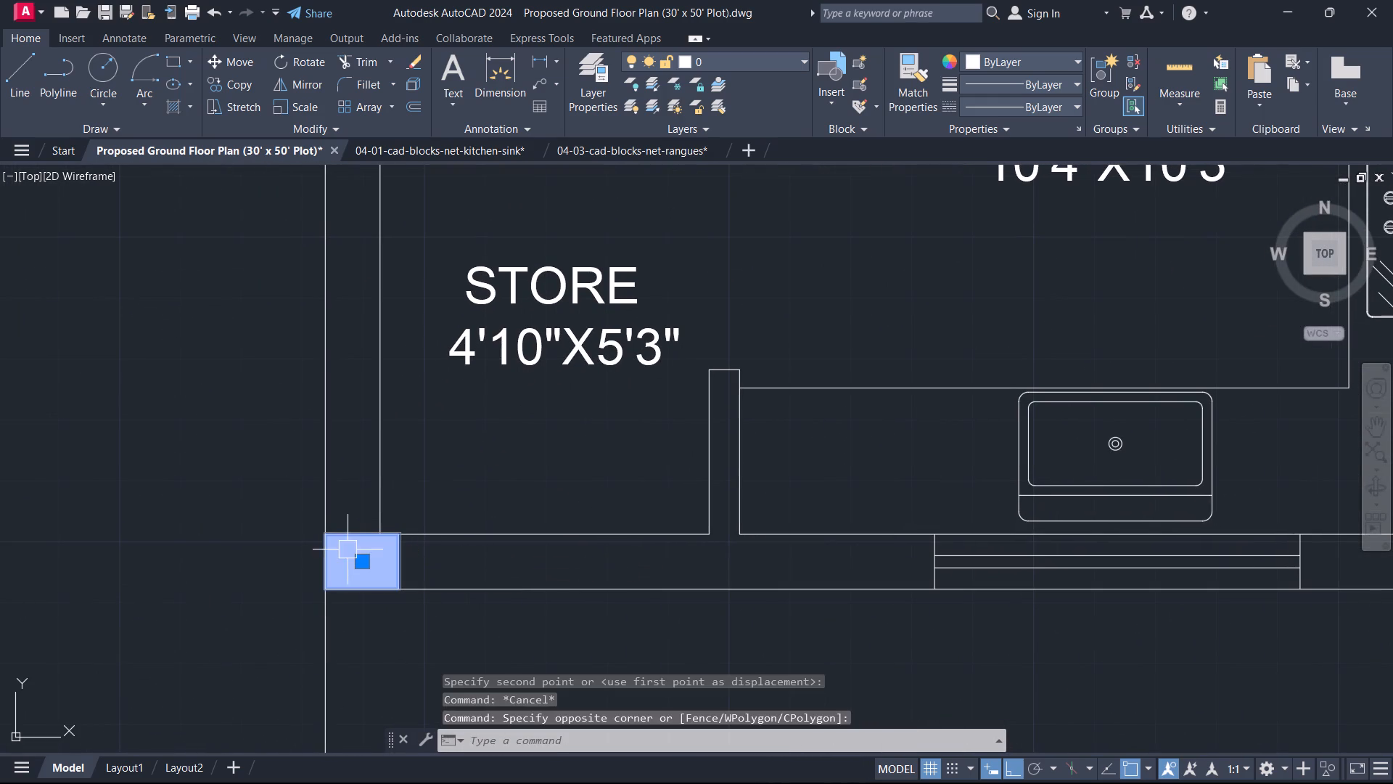
pyautogui.write('CO')
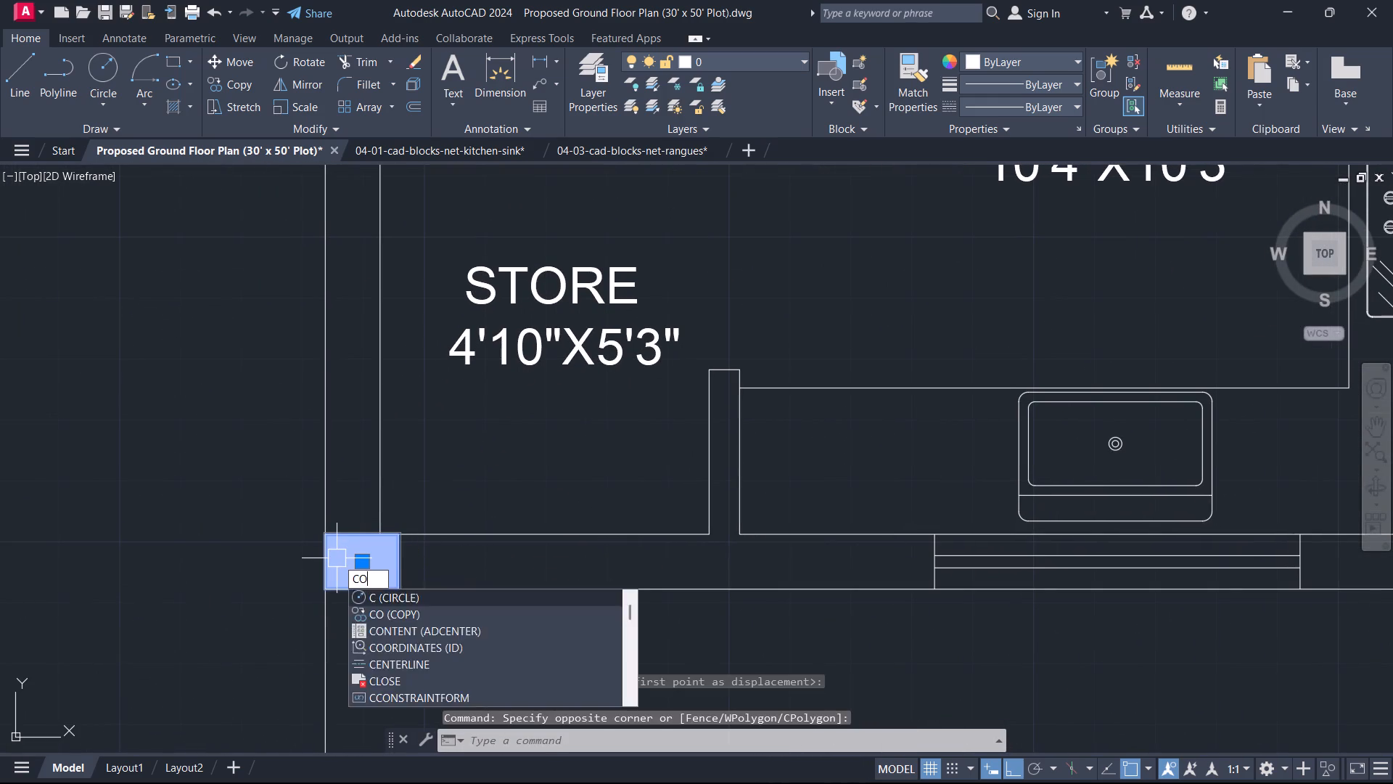
pyautogui.press('space')
pyautogui.click(398, 536)
pyautogui.moveTo(578, 501); pyautogui.dragTo(485, 595, button='middle')
pyautogui.scroll(-1, 516, 553)
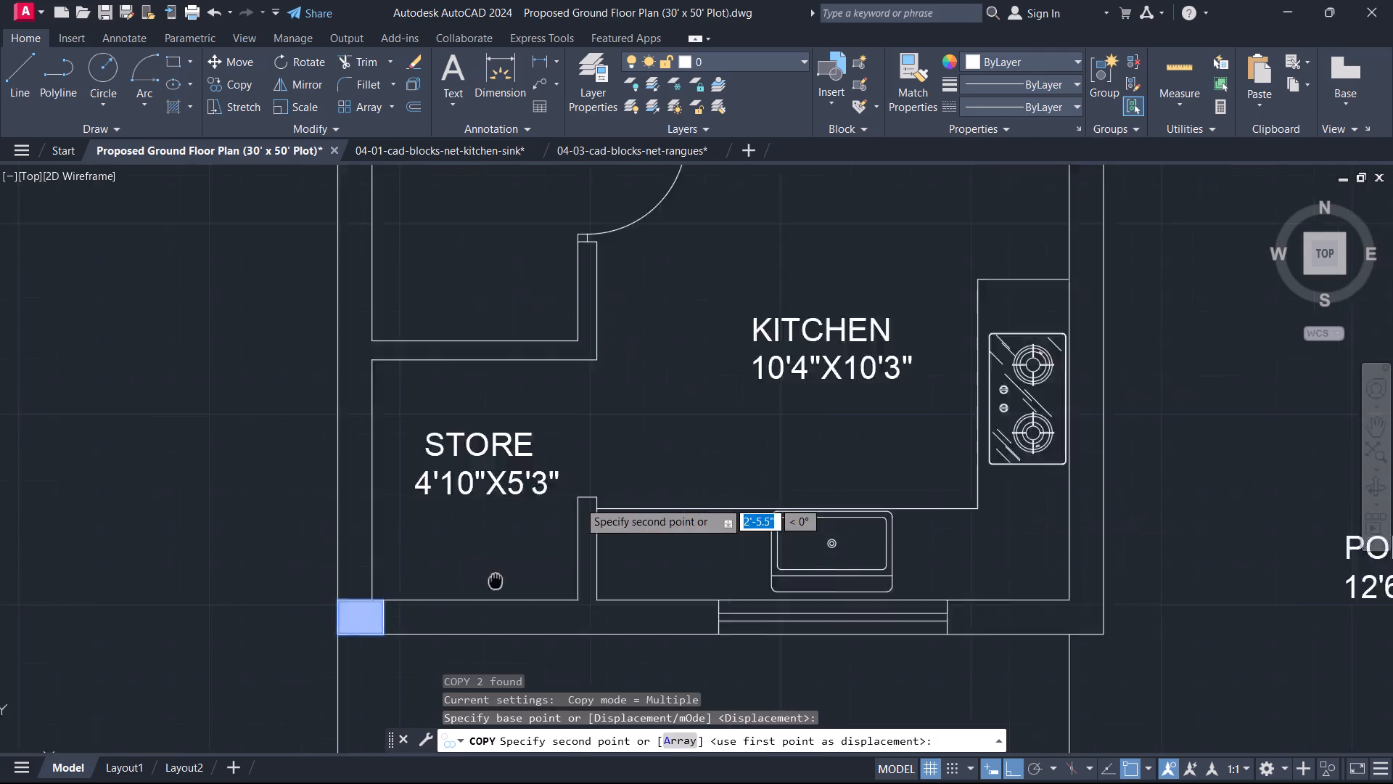
pyautogui.moveTo(485, 595); pyautogui.dragTo(353, 783, button='middle')
pyautogui.scroll(1, 724, 380)
pyautogui.click(829, 282)
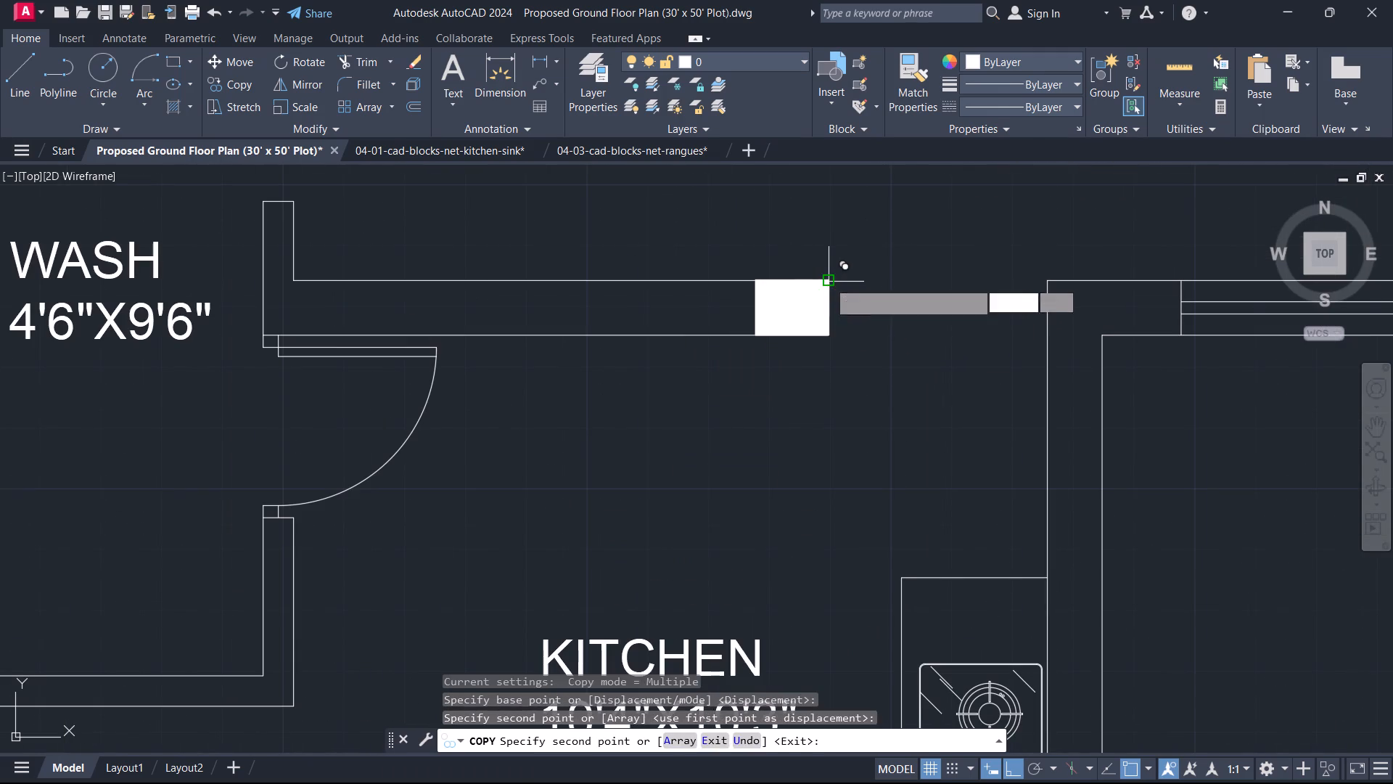
pyautogui.scroll(-5, 732, 383)
pyautogui.press('Escape')
pyautogui.moveTo(702, 400); pyautogui.dragTo(588, 501, button='middle')
pyautogui.scroll(1, 702, 400)
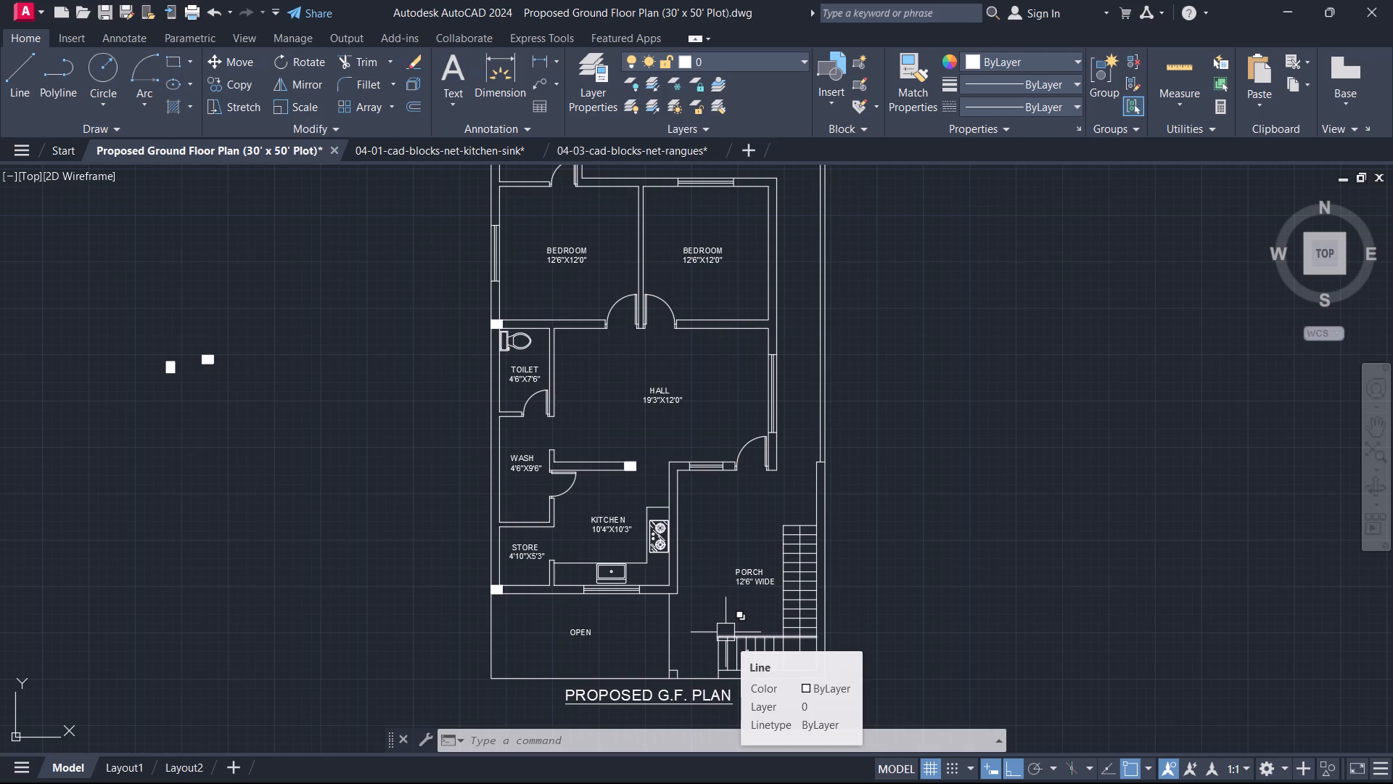
# Look over the floor plan, its placed columns and the two loose columns beside it for the remaining column locations.
pyautogui.moveTo(617, 365); pyautogui.dragTo(632, 510, button='middle')
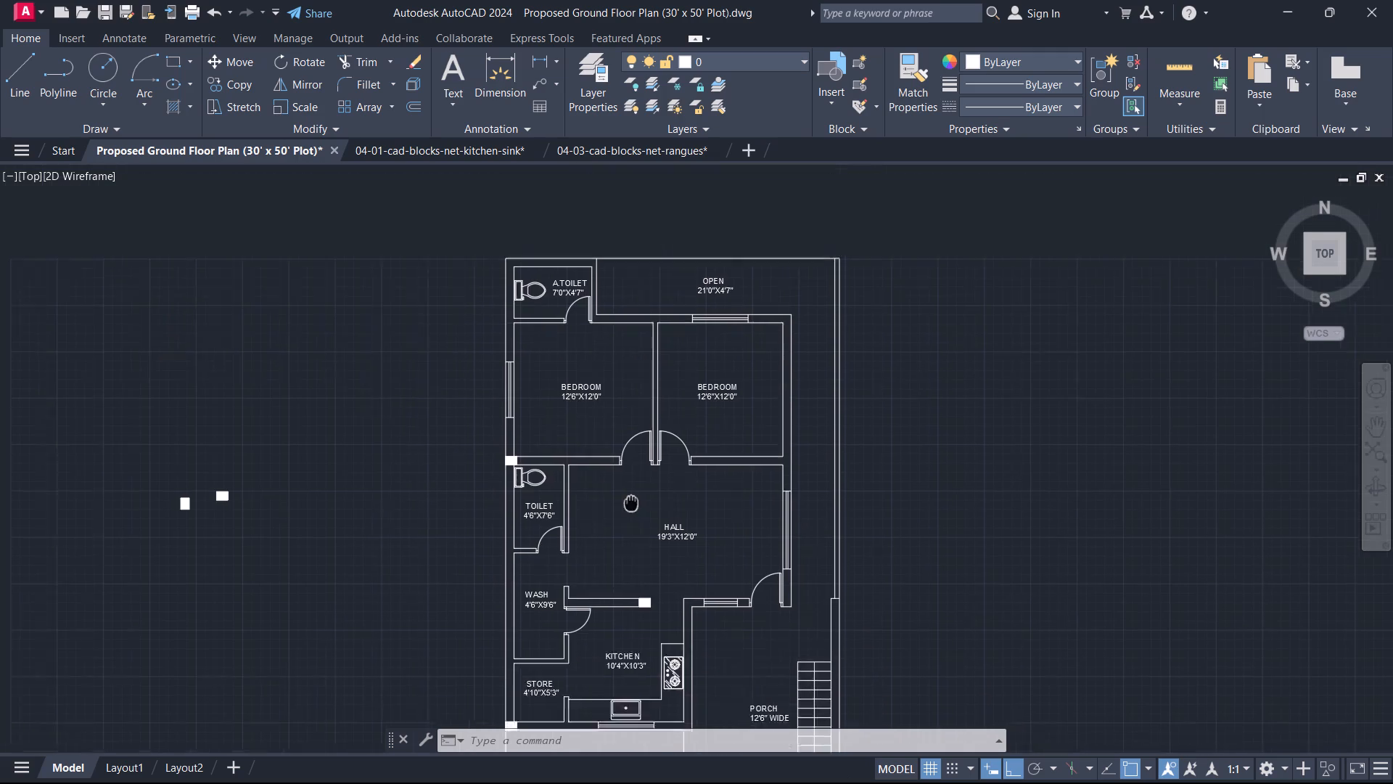
pyautogui.moveTo(632, 510); pyautogui.dragTo(635, 544, button='middle')
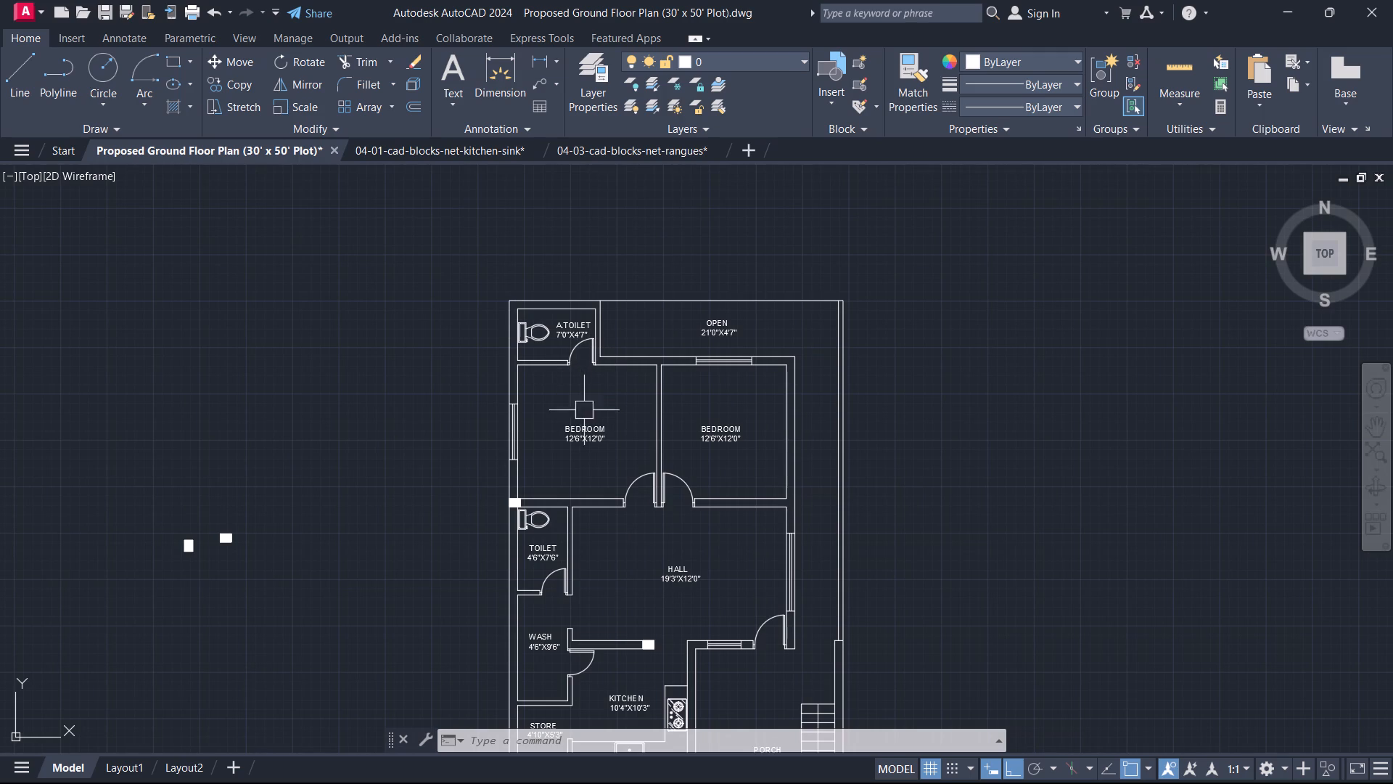
pyautogui.moveTo(581, 458); pyautogui.dragTo(617, 418, button='middle')
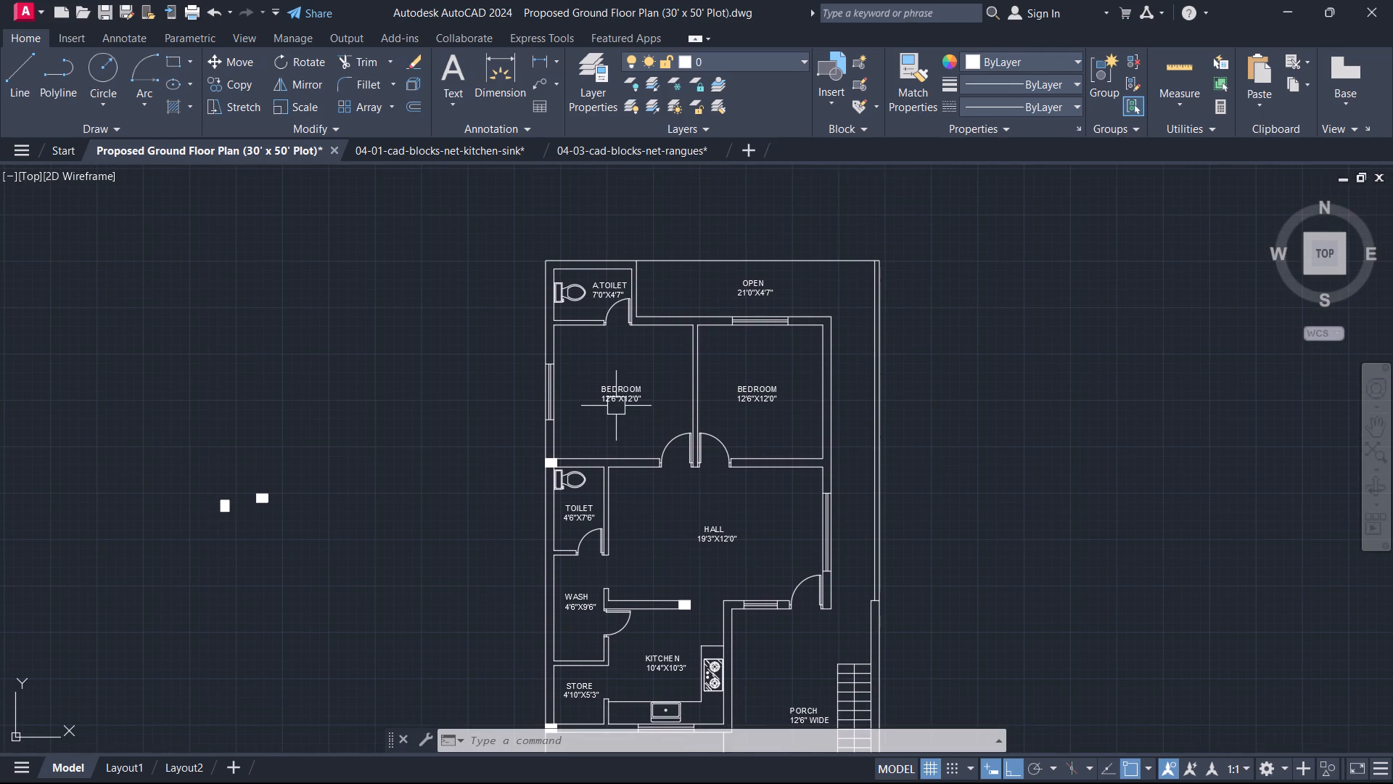
pyautogui.moveTo(654, 492); pyautogui.dragTo(596, 431, button='middle')
pyautogui.moveTo(513, 552); pyautogui.dragTo(513, 549, button='middle')
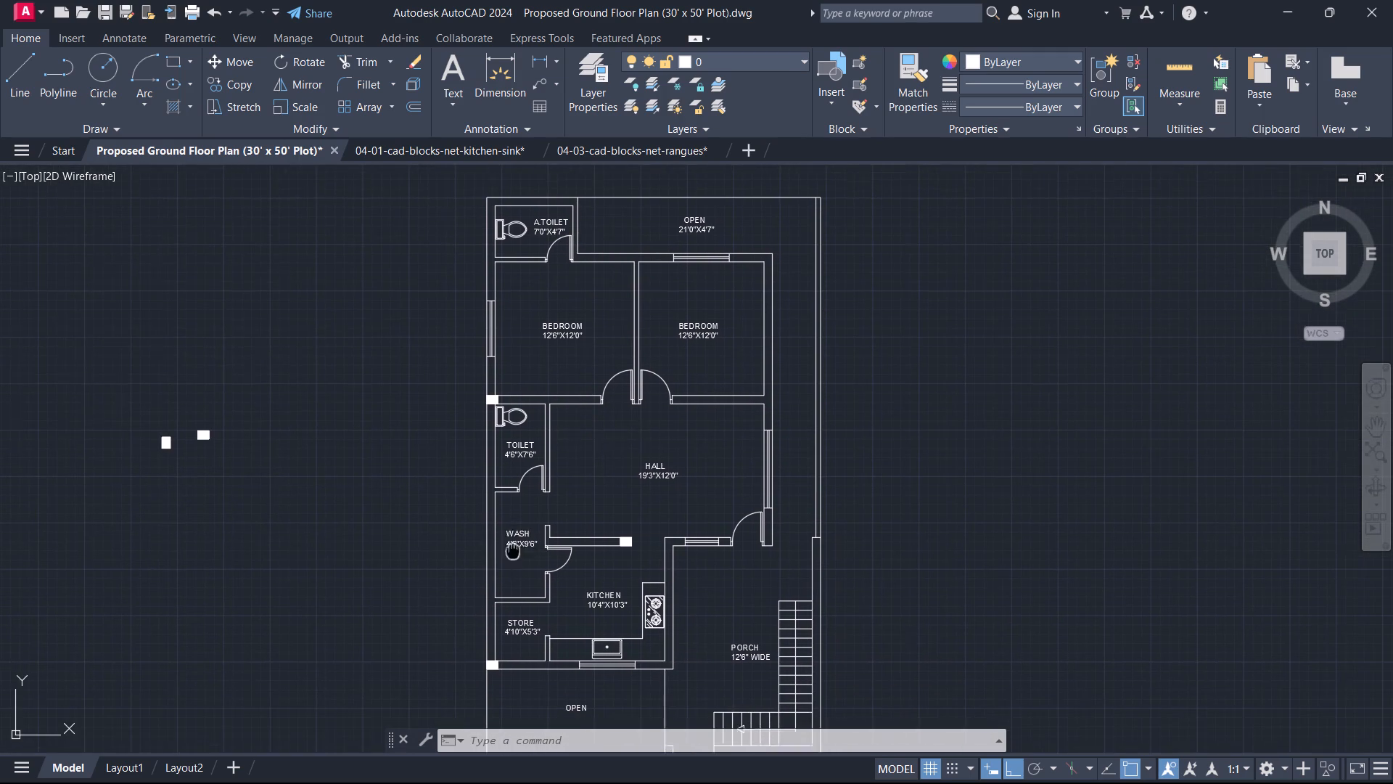
pyautogui.moveTo(513, 549); pyautogui.dragTo(752, 507, button='middle')
pyautogui.moveTo(557, 417); pyautogui.dragTo(288, 455, button='middle')
pyautogui.scroll(1, 557, 417)
pyautogui.scroll(-1, 392, 470)
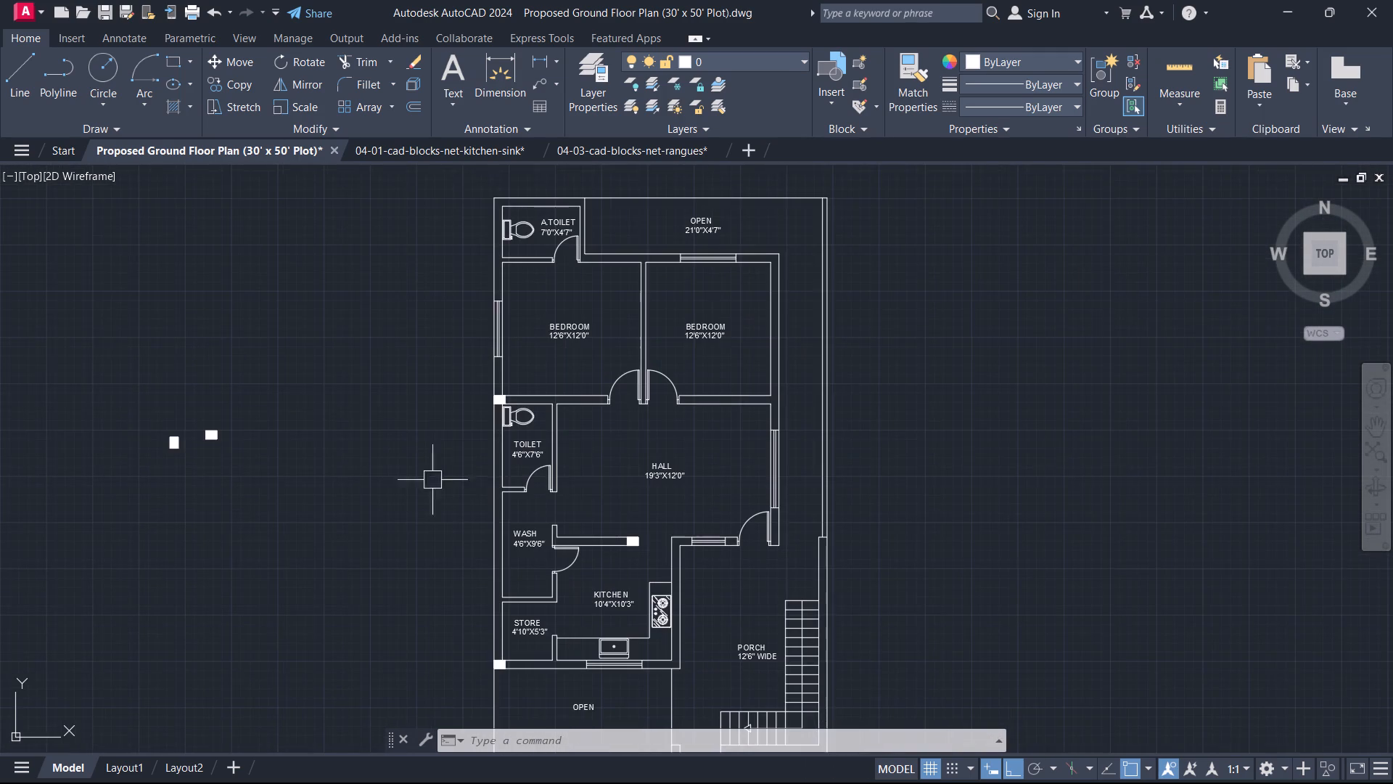
pyautogui.moveTo(625, 432); pyautogui.dragTo(628, 549, button='middle')
pyautogui.scroll(1, 274, 517)
pyautogui.moveTo(279, 520); pyautogui.dragTo(359, 448, button='middle')
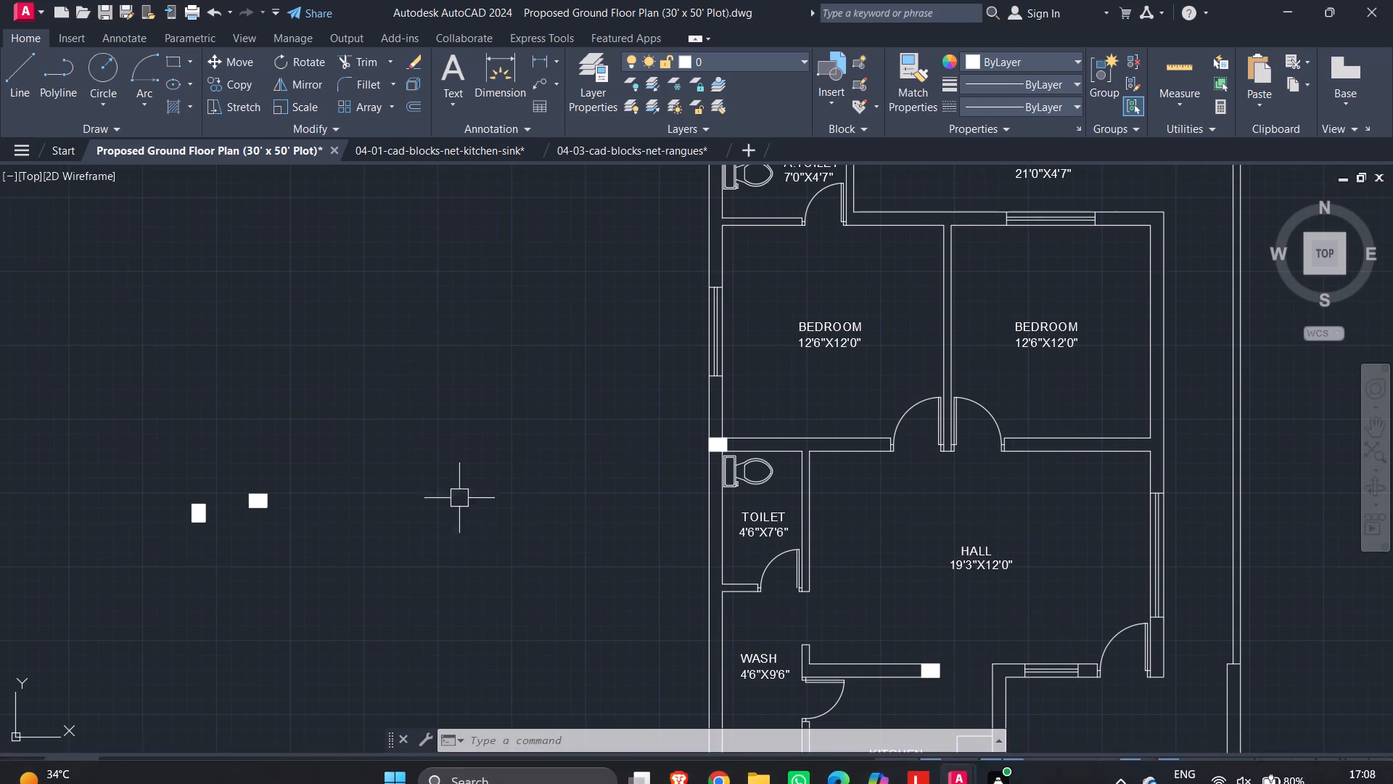
pyautogui.moveTo(430, 505); pyautogui.dragTo(451, 465, button='middle')
pyautogui.scroll(-1, 456, 462)
pyautogui.moveTo(417, 481); pyautogui.dragTo(493, 444, button='middle')
pyautogui.scroll(1, 675, 452)
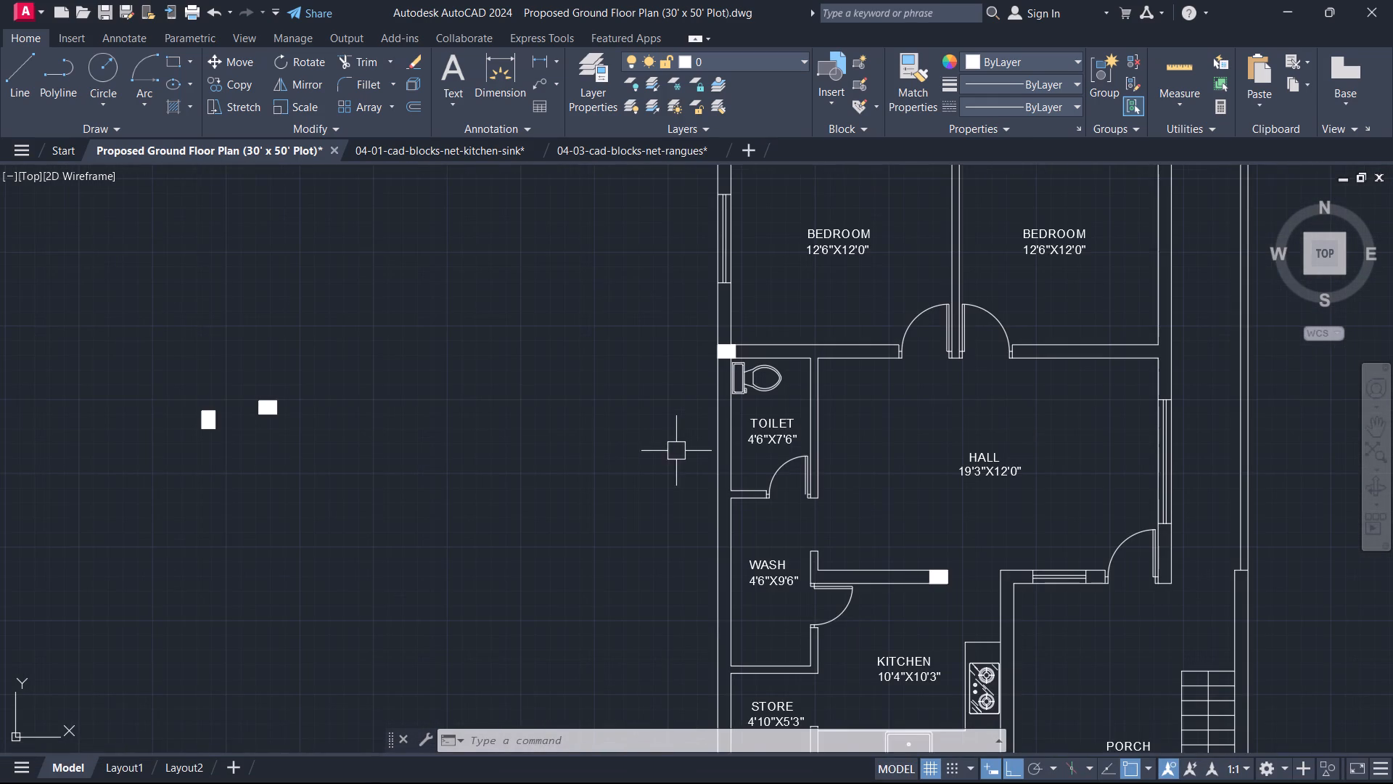
pyautogui.moveTo(576, 450); pyautogui.dragTo(716, 452, button='middle')
pyautogui.scroll(-1, 718, 452)
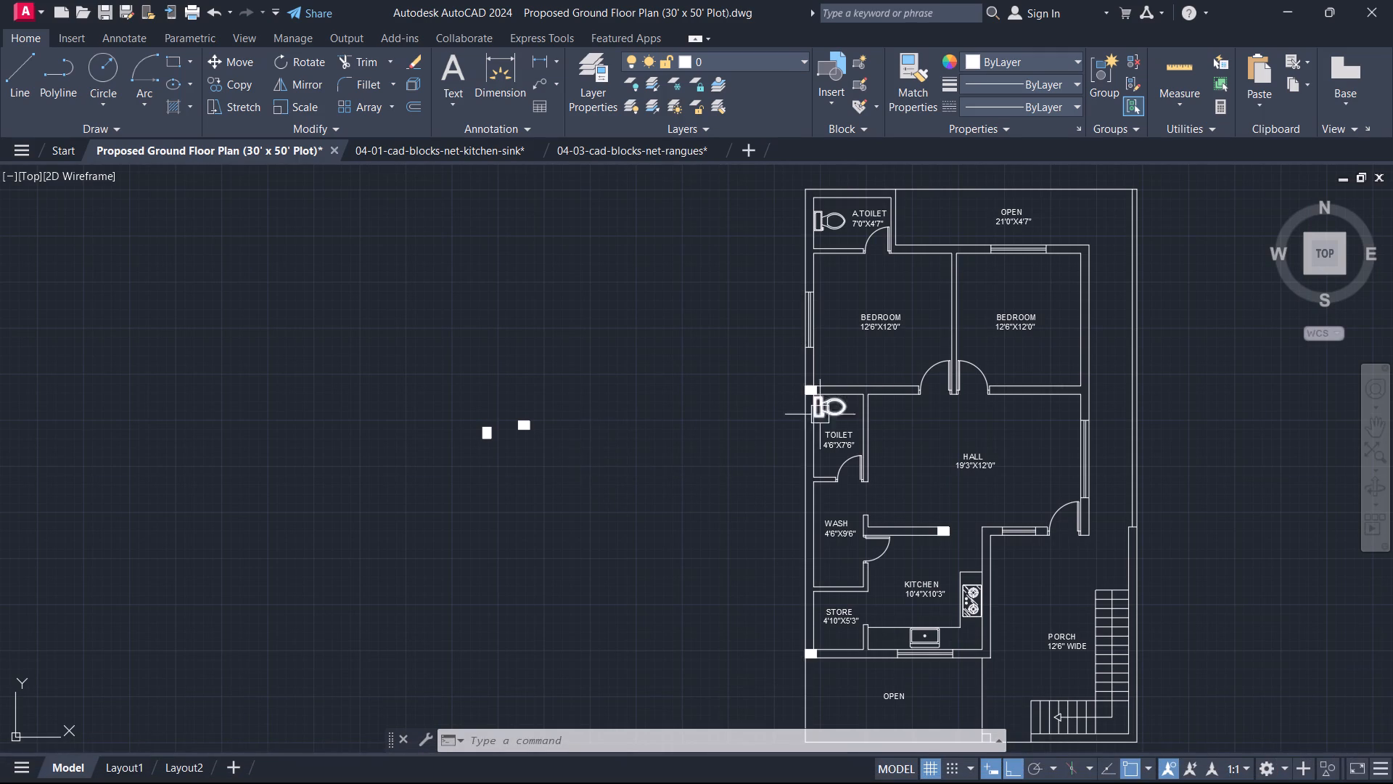
pyautogui.scroll(1, 699, 415)
pyautogui.moveTo(699, 415); pyautogui.dragTo(591, 419, button='middle')
pyautogui.moveTo(408, 467); pyautogui.dragTo(521, 460, button='middle')
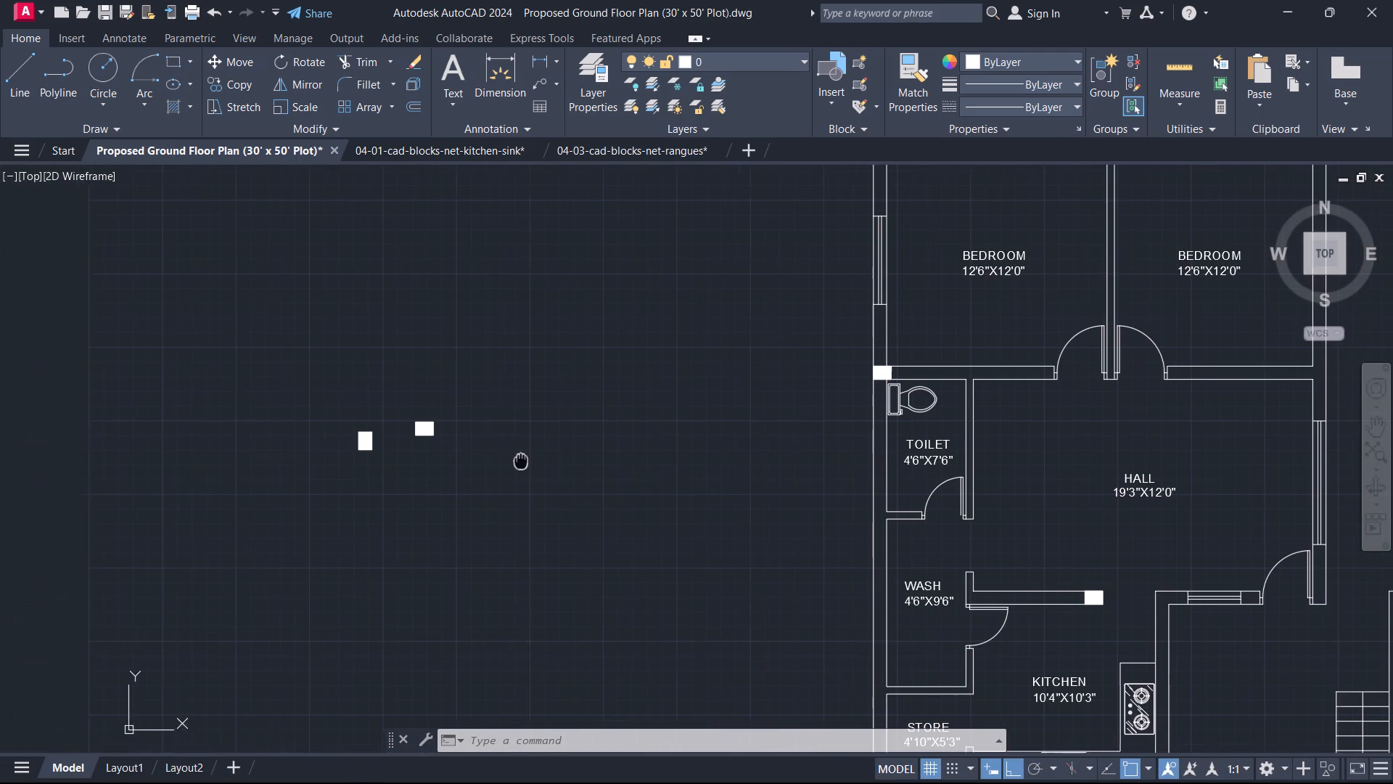
pyautogui.moveTo(521, 460); pyautogui.dragTo(523, 460, button='middle')
pyautogui.moveTo(430, 469); pyautogui.dragTo(510, 470, button='middle')
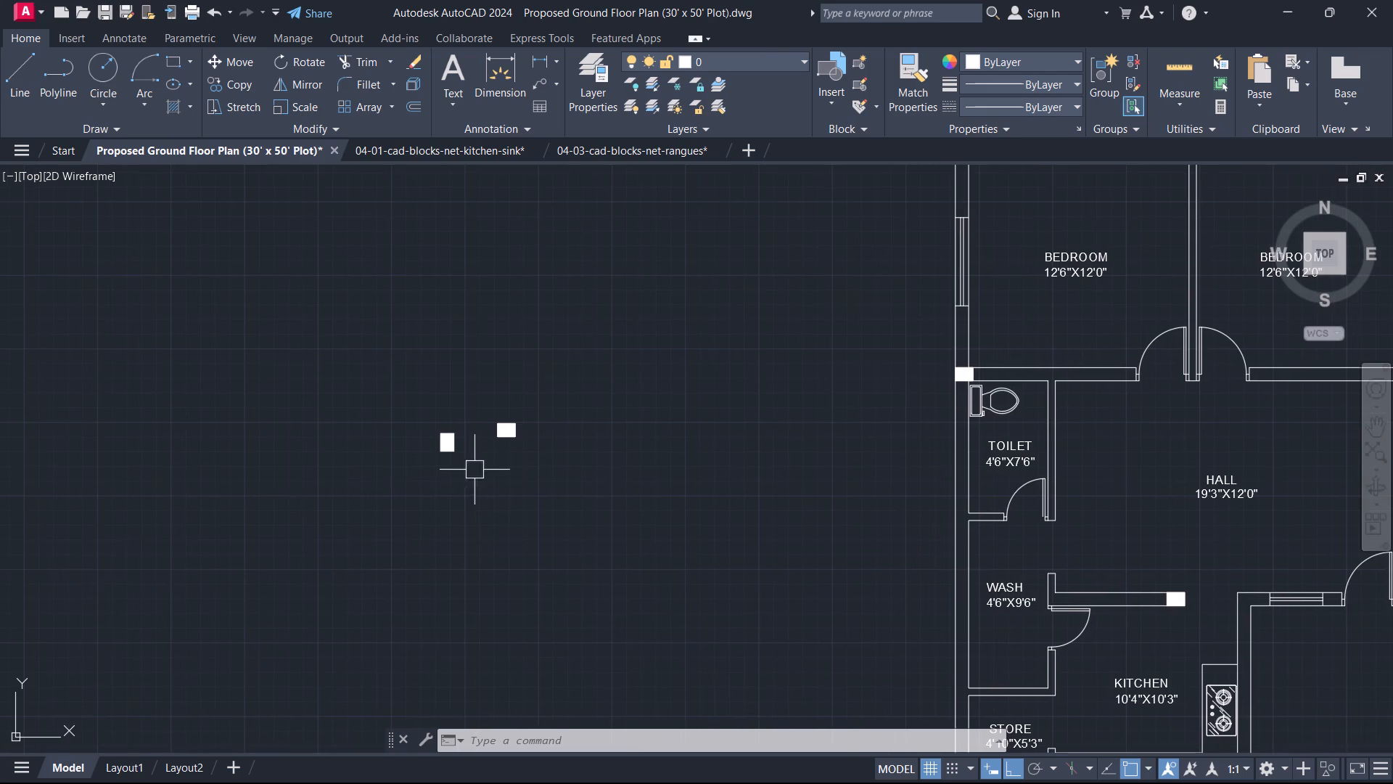
# Draw a horizontal guide line from the west-side midpoint of the hall-kitchen wall column to beyond the outer west wall.
pyautogui.press('l')
pyautogui.press('space')
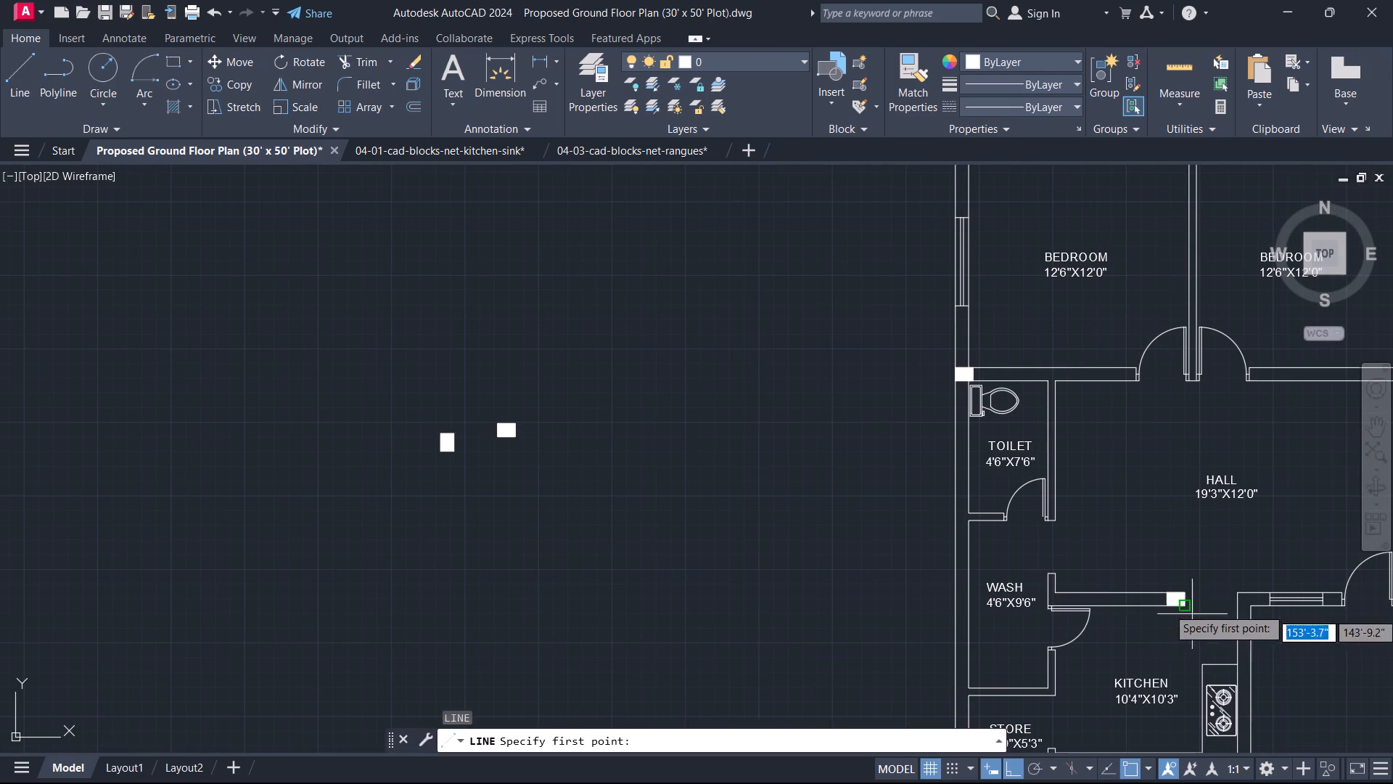
pyautogui.scroll(2, 1183, 592)
pyautogui.click(1143, 619)
pyautogui.click(345, 605)
pyautogui.press('Escape')
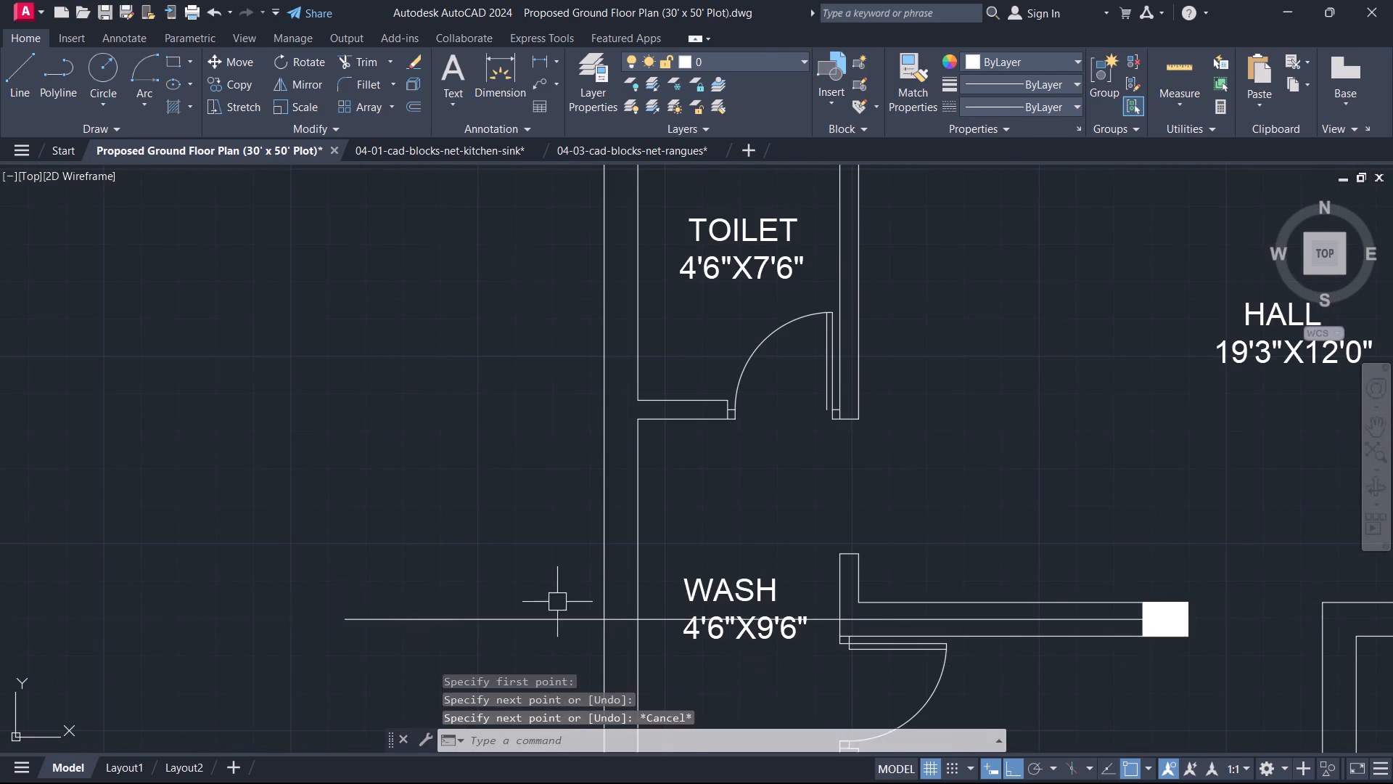
# Stretch the guide line's east end horizontally to beyond the hall's east wall.
pyautogui.scroll(-2, 699, 601)
pyautogui.moveTo(701, 600); pyautogui.dragTo(469, 533, button='middle')
pyautogui.scroll(2, 575, 548)
pyautogui.click(625, 536)
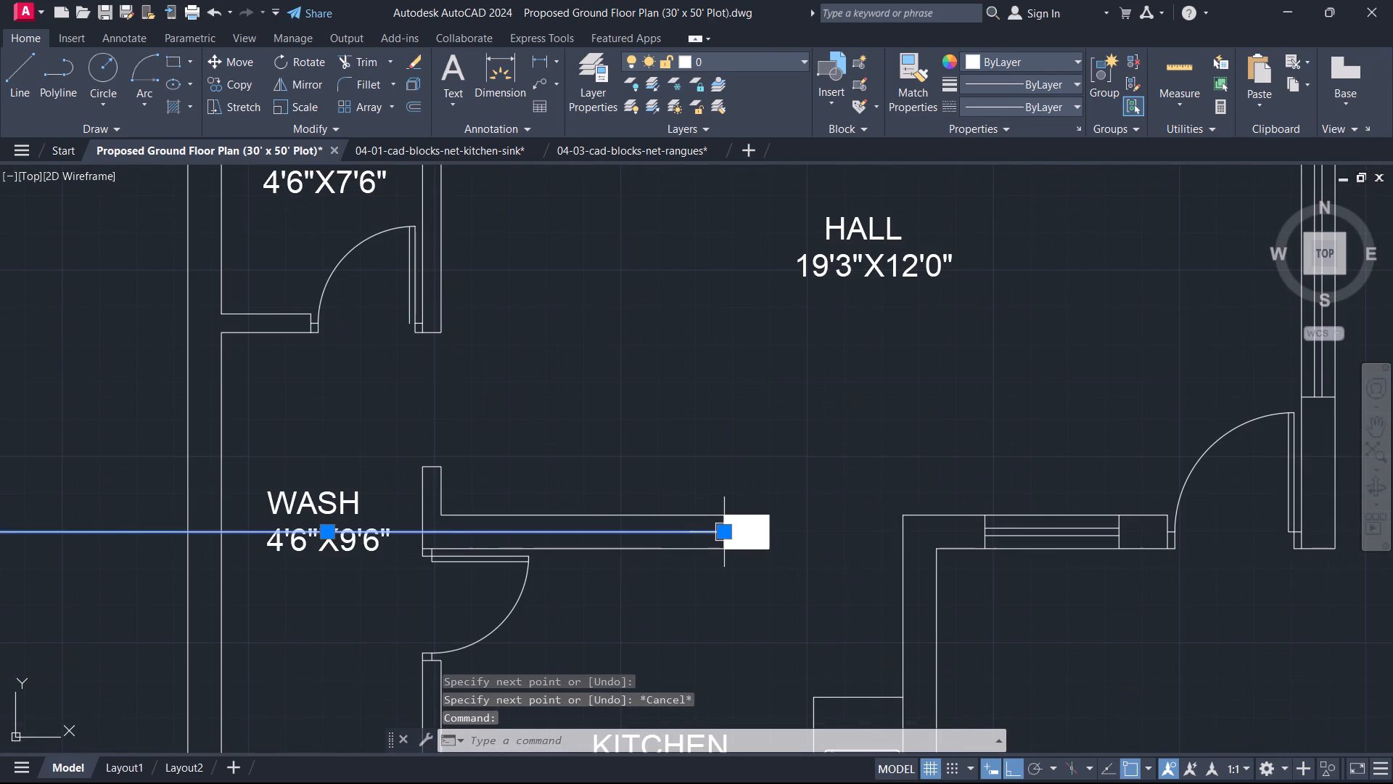
pyautogui.click(734, 530)
pyautogui.press('Escape')
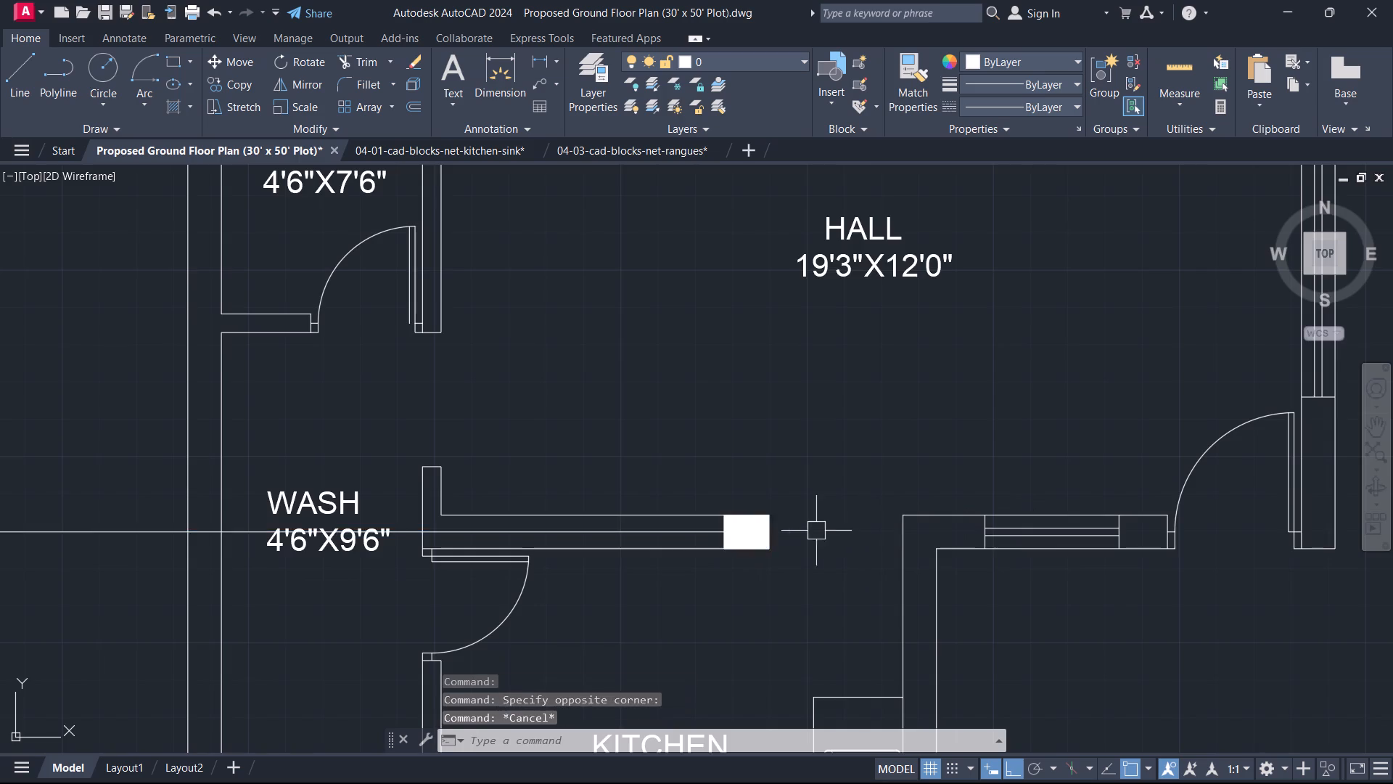
pyautogui.scroll(2, 735, 545)
pyautogui.click(634, 504)
pyautogui.click(596, 518)
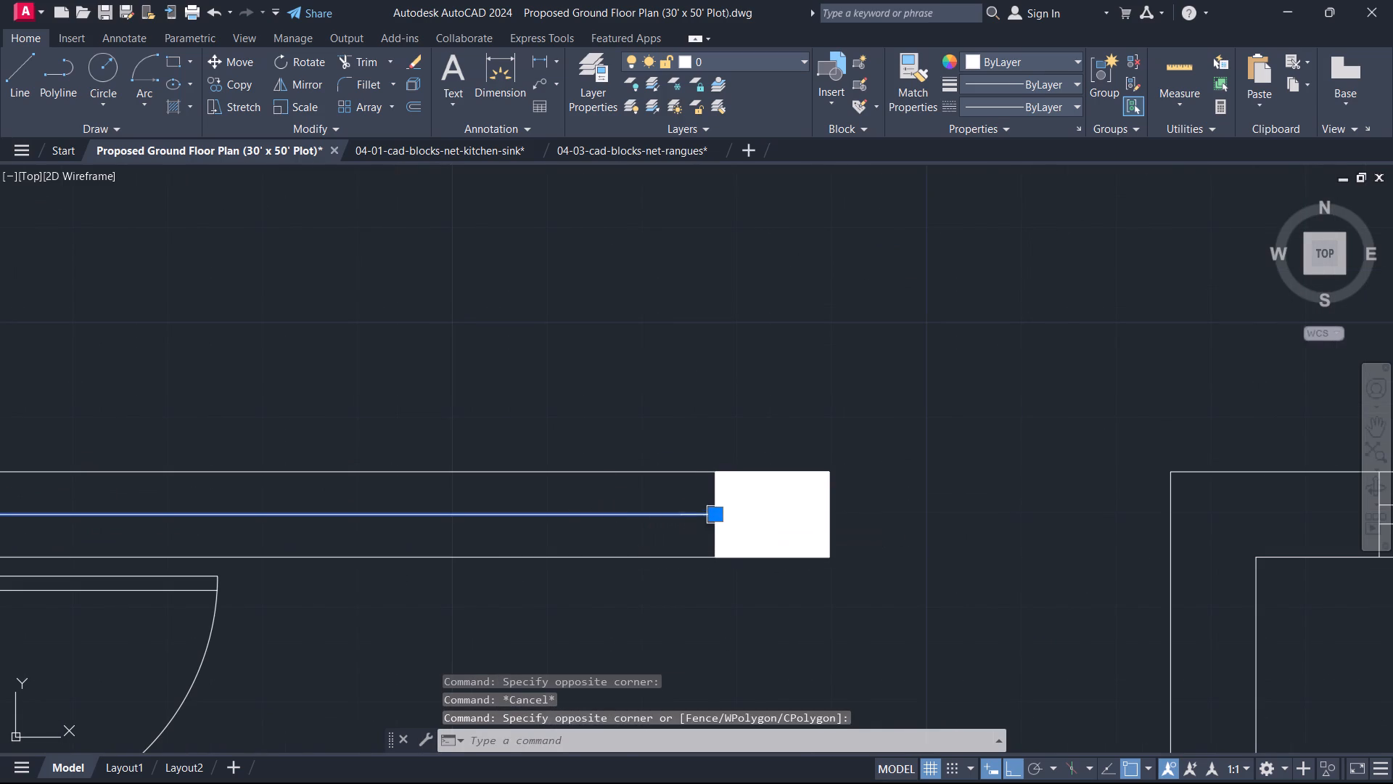
pyautogui.click(720, 514)
pyautogui.moveTo(781, 510); pyautogui.dragTo(0, 462, button='middle')
pyautogui.scroll(-1, 781, 510)
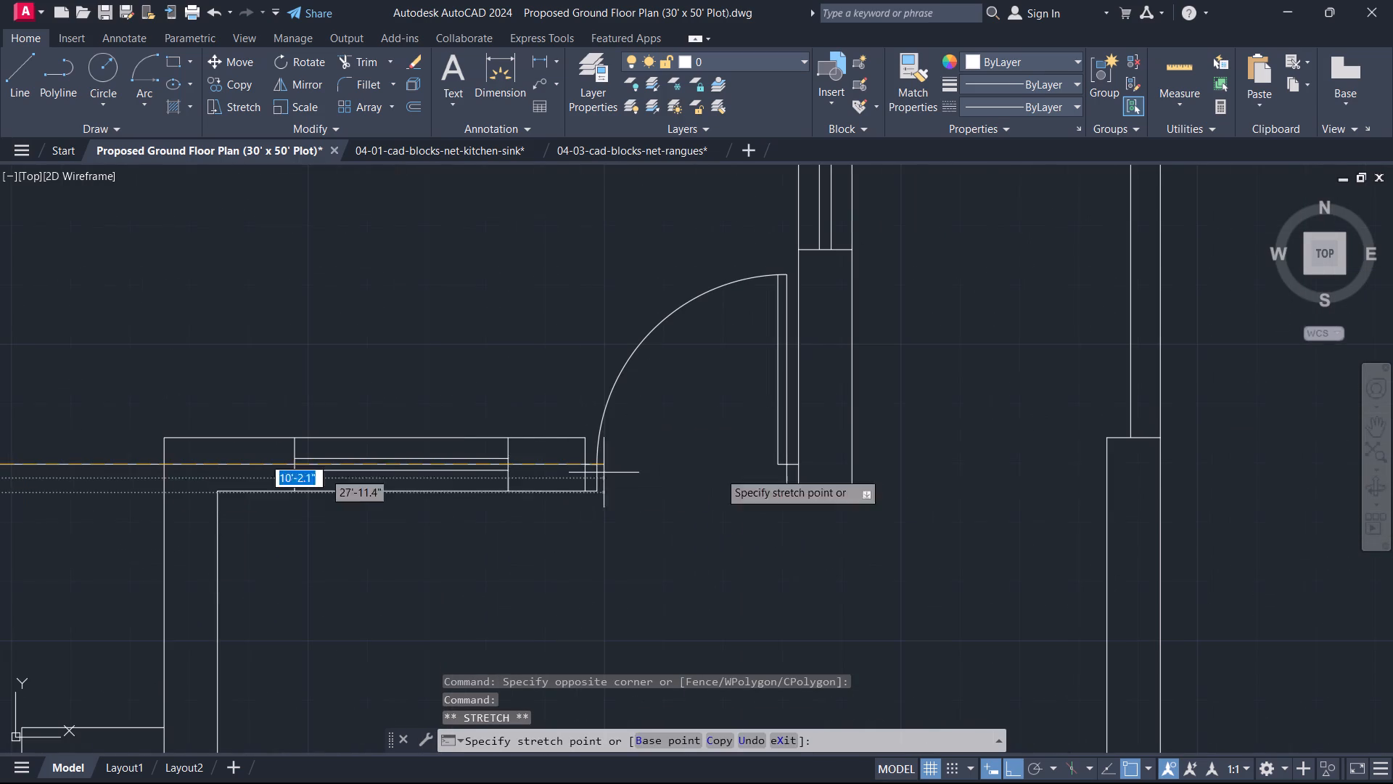
pyautogui.click(1018, 472)
pyautogui.press('Escape')
pyautogui.scroll(-2, 916, 489)
pyautogui.moveTo(912, 491); pyautogui.dragTo(1241, 468, button='middle')
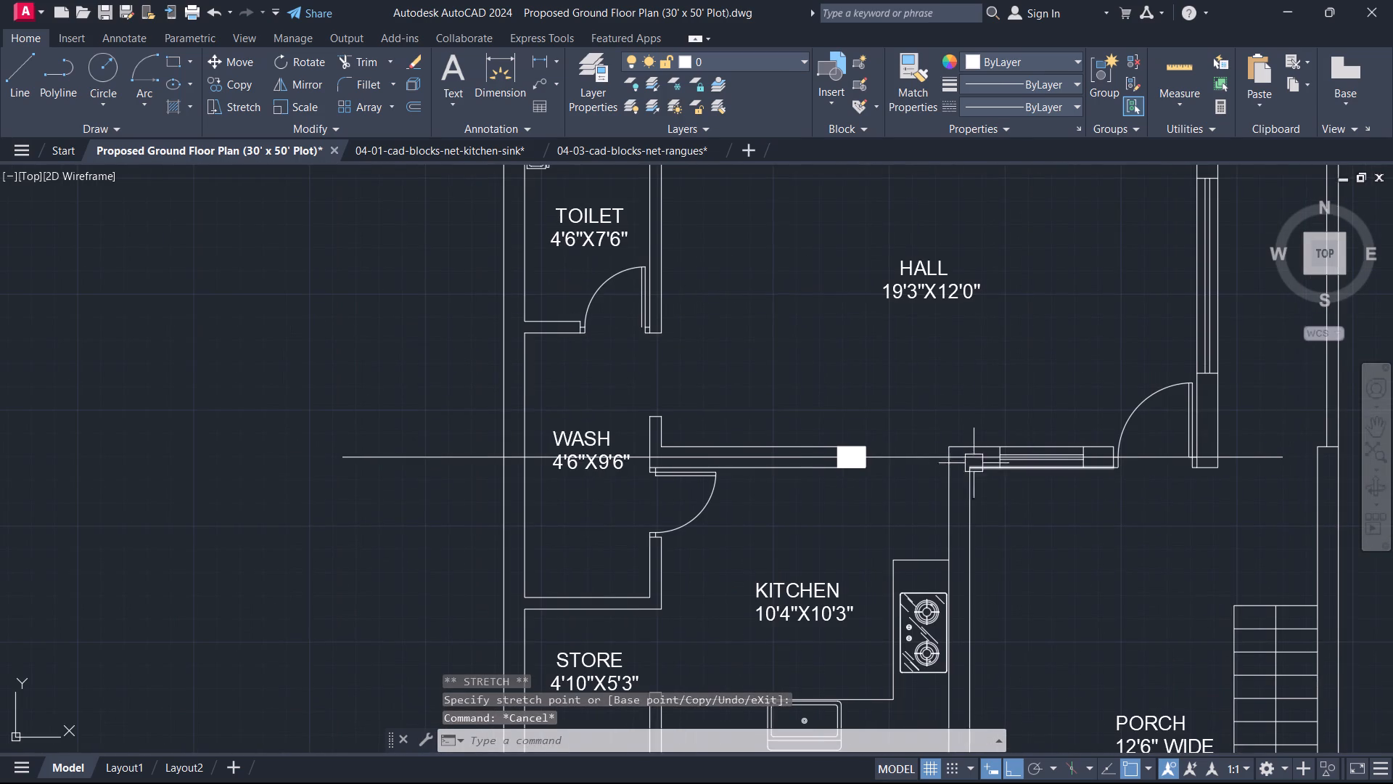
# Copy the loose vertical column by its west-side midpoint to where the guide line meets the west wall's outer face beside the wash.
pyautogui.moveTo(602, 401); pyautogui.dragTo(1059, 419, button='middle')
pyautogui.moveTo(319, 305); pyautogui.dragTo(367, 383, button='middle')
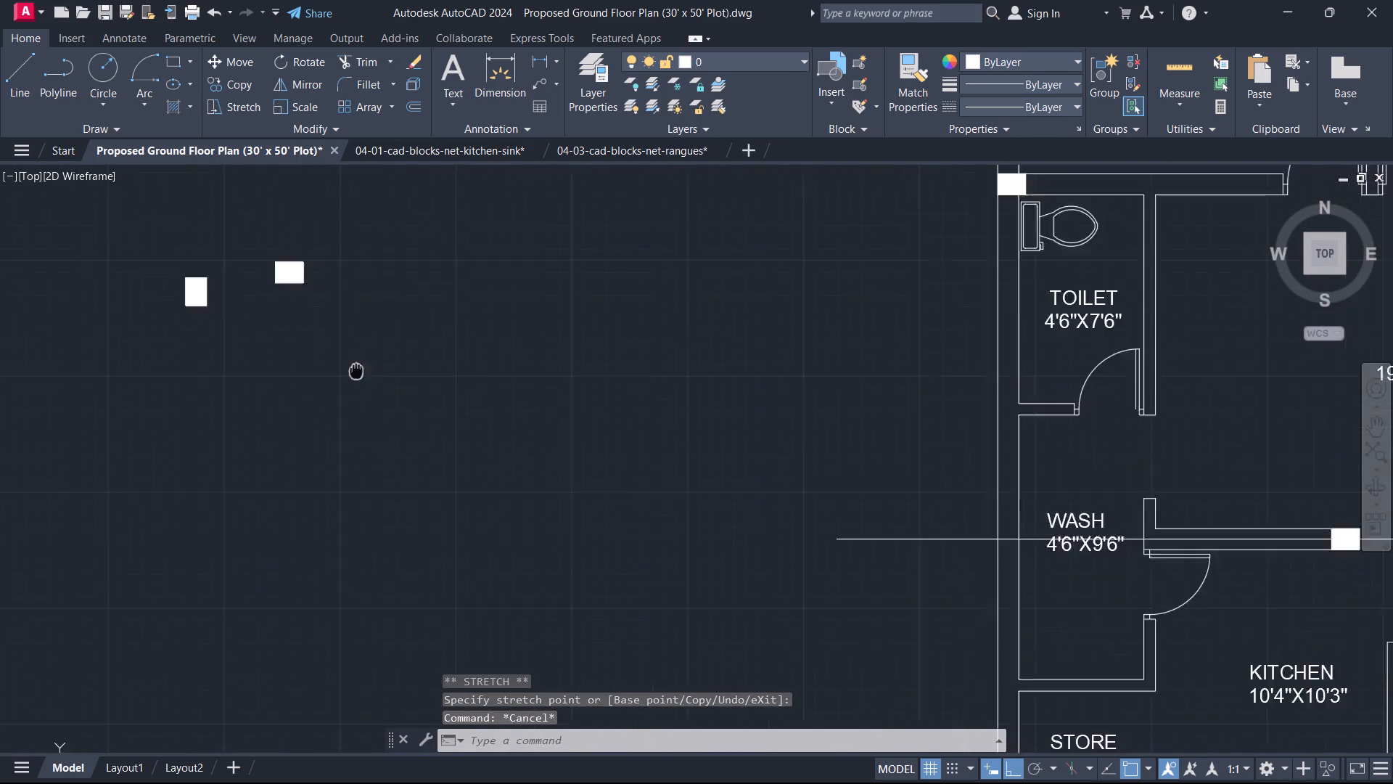
pyautogui.moveTo(367, 383); pyautogui.dragTo(557, 506, button='middle')
pyautogui.moveTo(435, 494); pyautogui.dragTo(417, 457)
pyautogui.click(313, 350)
pyautogui.press('c')
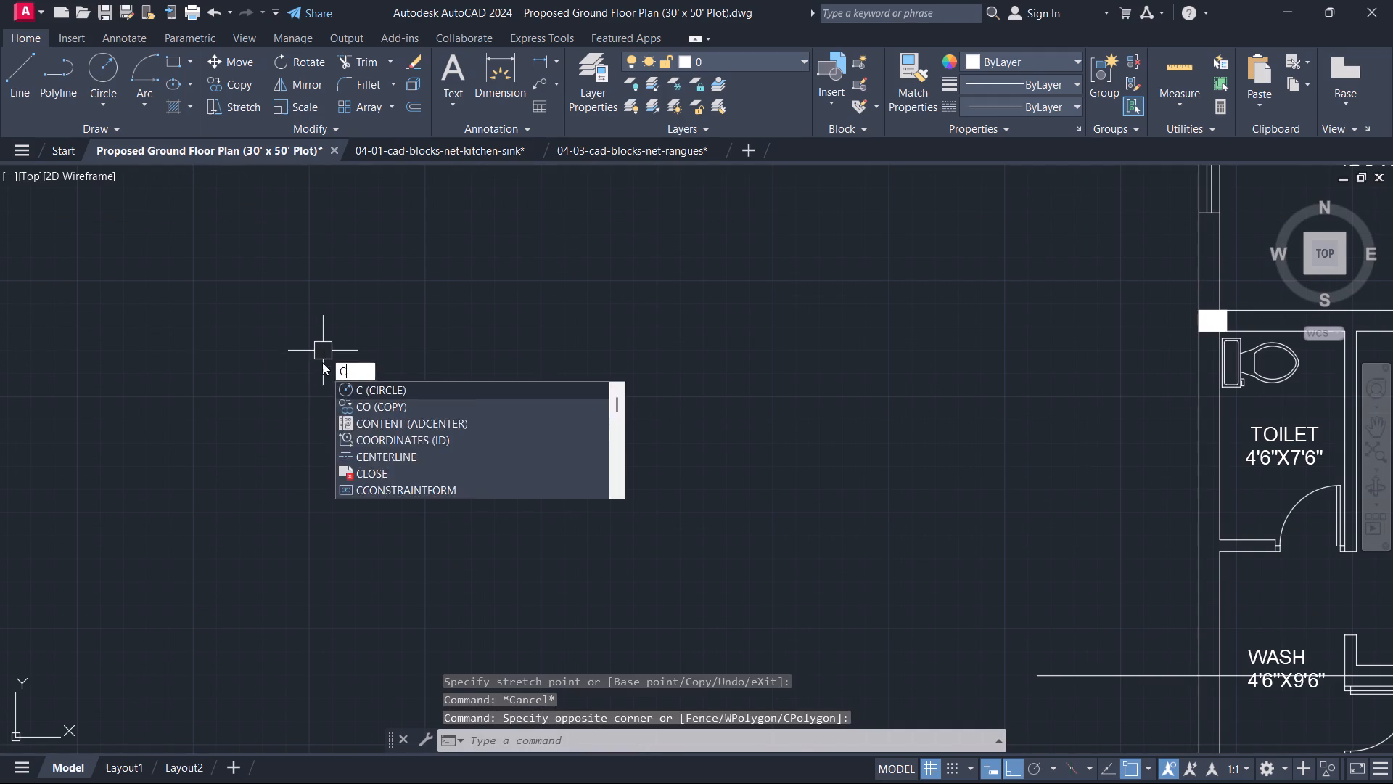
pyautogui.press('o')
pyautogui.press('space')
pyautogui.scroll(2, 371, 405)
pyautogui.click(386, 436)
pyautogui.scroll(-3, 671, 532)
pyautogui.scroll(3, 1215, 648)
pyautogui.moveTo(1137, 671); pyautogui.dragTo(1165, 508, button='middle')
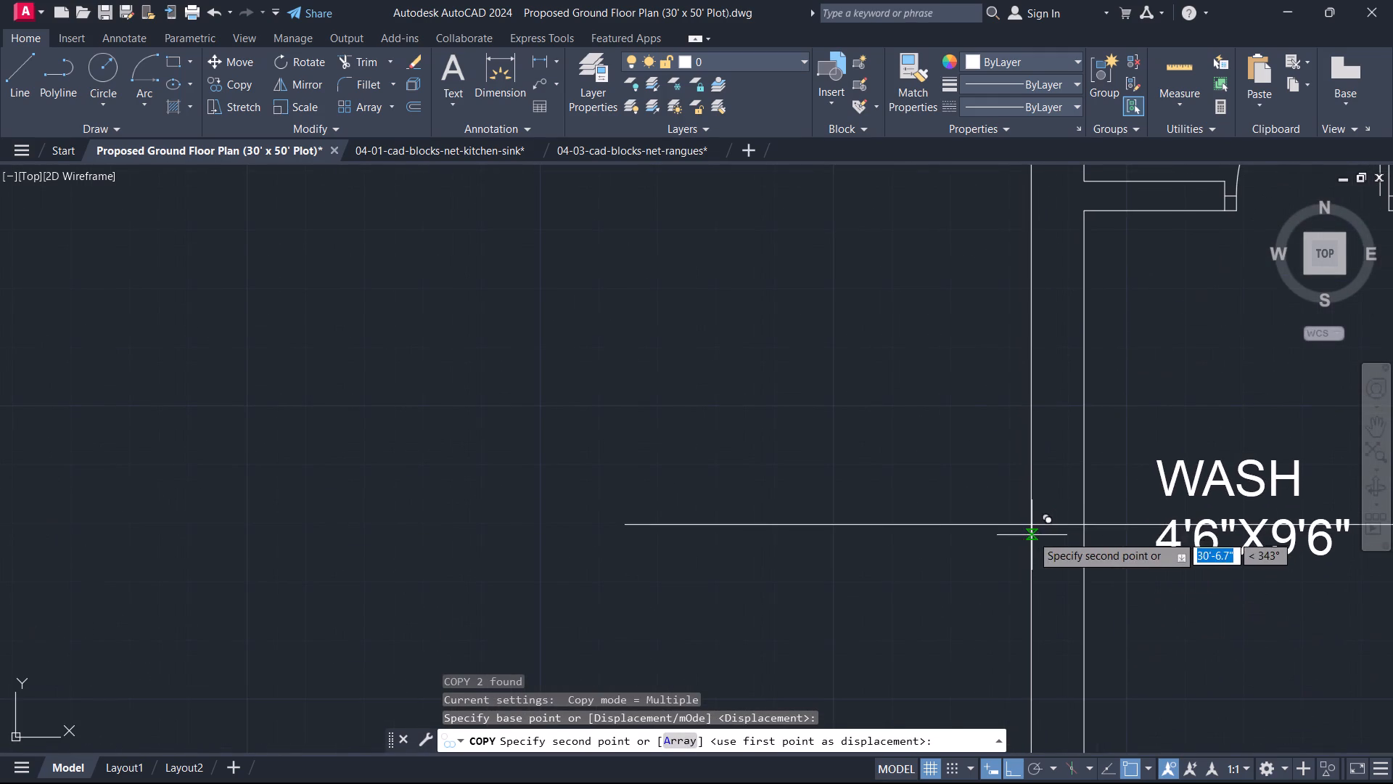
pyautogui.click(1030, 523)
# Place another copy of the vertical column where the guide line meets the east wall's inner face beside the hall entrance door.
pyautogui.scroll(-2, 1127, 548)
pyautogui.moveTo(1125, 562); pyautogui.dragTo(707, 518, button='middle')
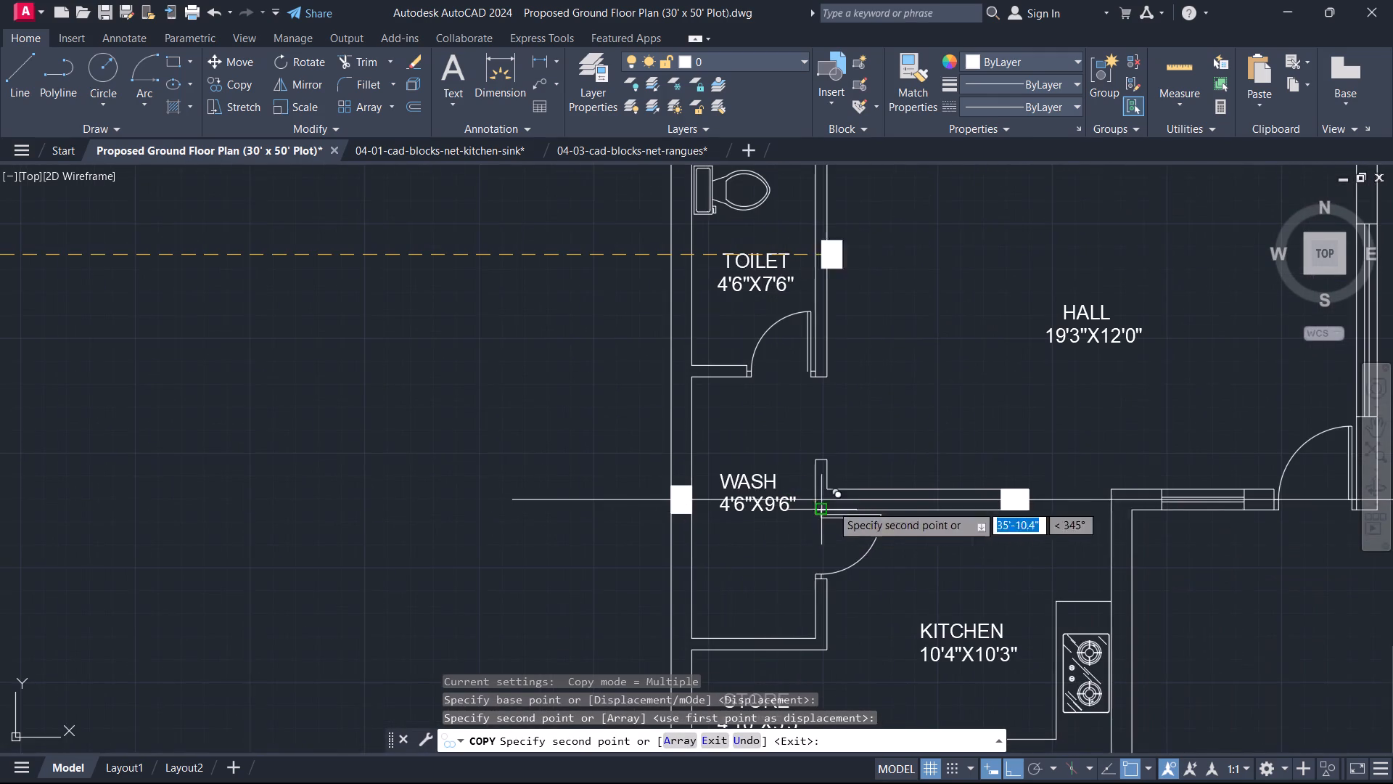
pyautogui.moveTo(1236, 521); pyautogui.dragTo(827, 506, button='middle')
pyautogui.scroll(3, 986, 497)
pyautogui.scroll(2, 832, 462)
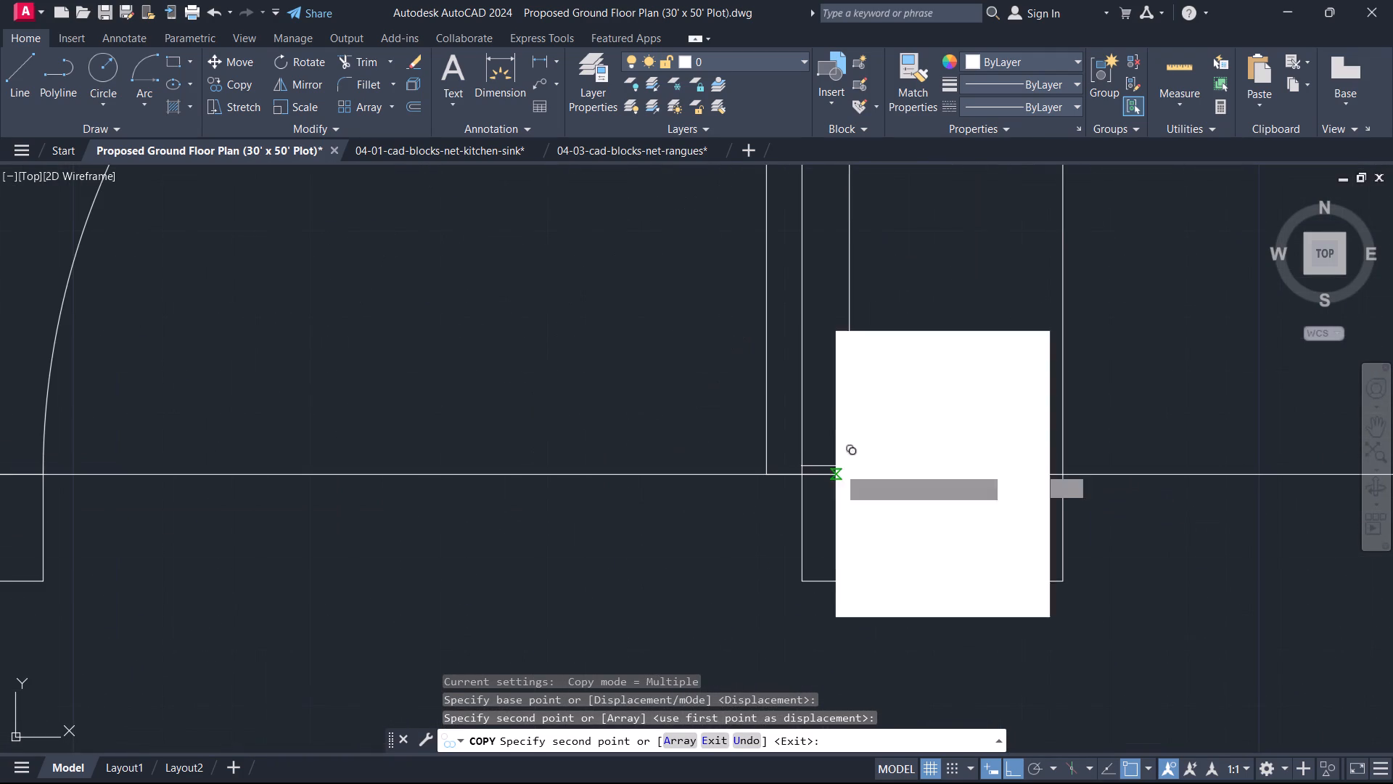
pyautogui.click(850, 478)
pyautogui.scroll(-3, 885, 515)
pyautogui.moveTo(881, 522); pyautogui.dragTo(980, 522, button='middle')
pyautogui.moveTo(747, 569); pyautogui.dragTo(758, 576, button='middle')
pyautogui.scroll(-1, 749, 570)
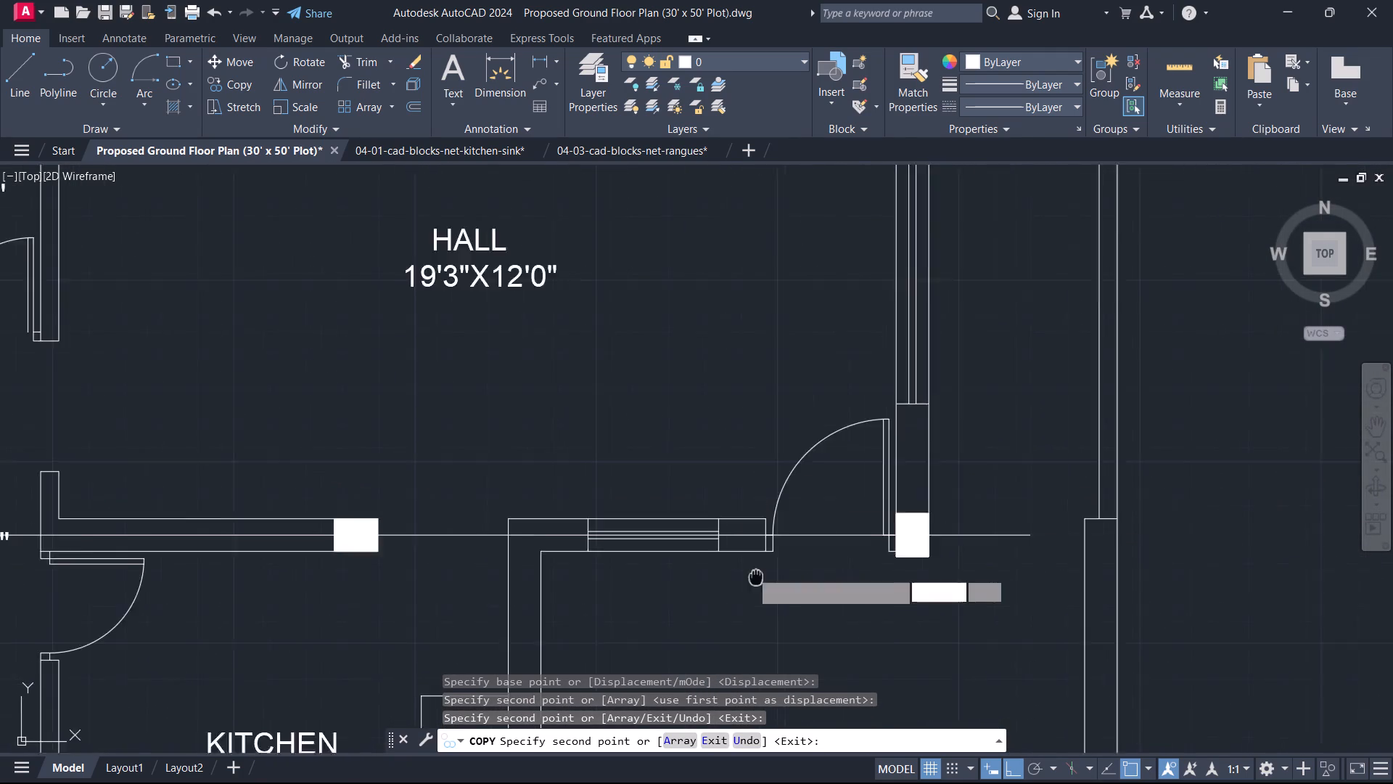
pyautogui.moveTo(758, 576); pyautogui.dragTo(936, 596, button='middle')
pyautogui.scroll(-2, 600, 502)
pyautogui.middleClick(664, 609)
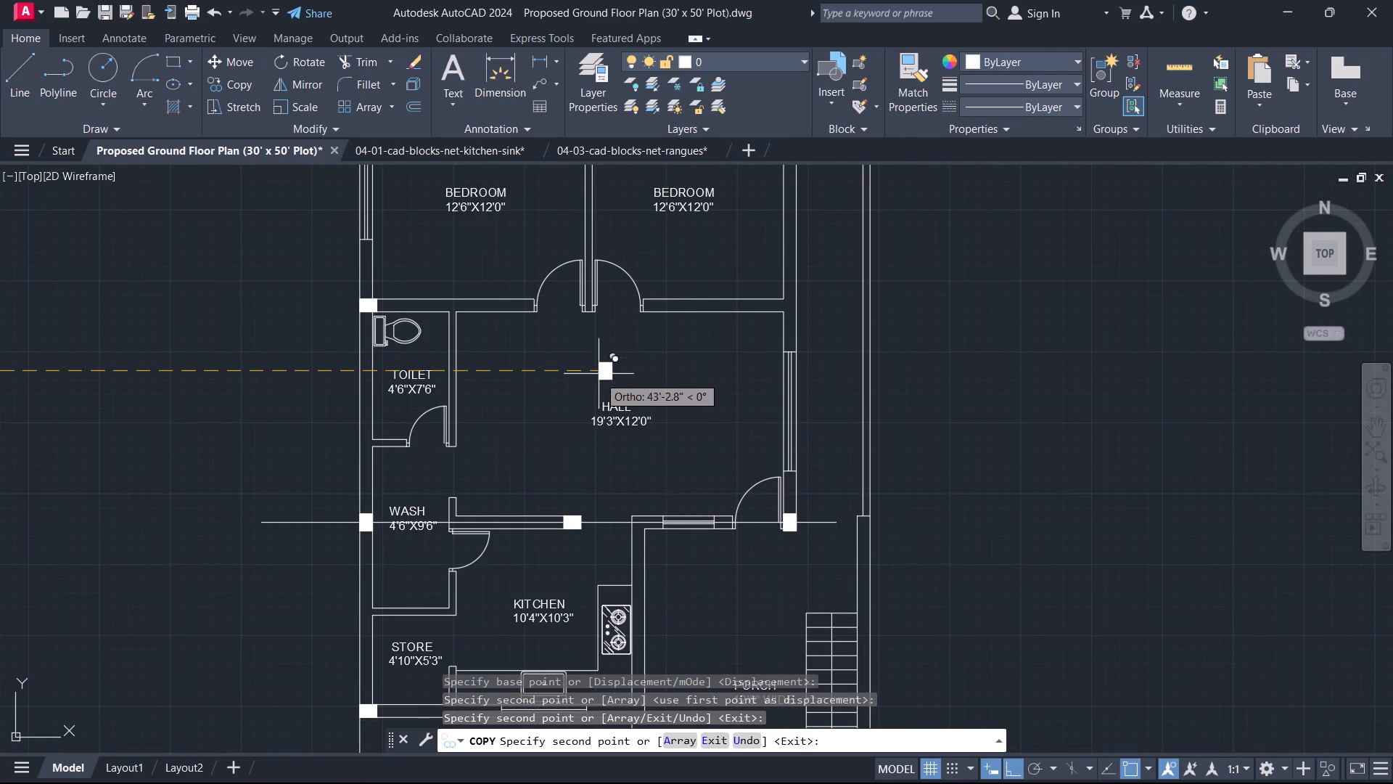
pyautogui.moveTo(587, 359); pyautogui.dragTo(582, 562, button='middle')
pyautogui.press('Escape')
pyautogui.moveTo(596, 485); pyautogui.dragTo(639, 287, button='middle')
pyautogui.press('Escape')
# Look over the hall, bedrooms and wall junctions for the next column location.
pyautogui.scroll(-1, 590, 452)
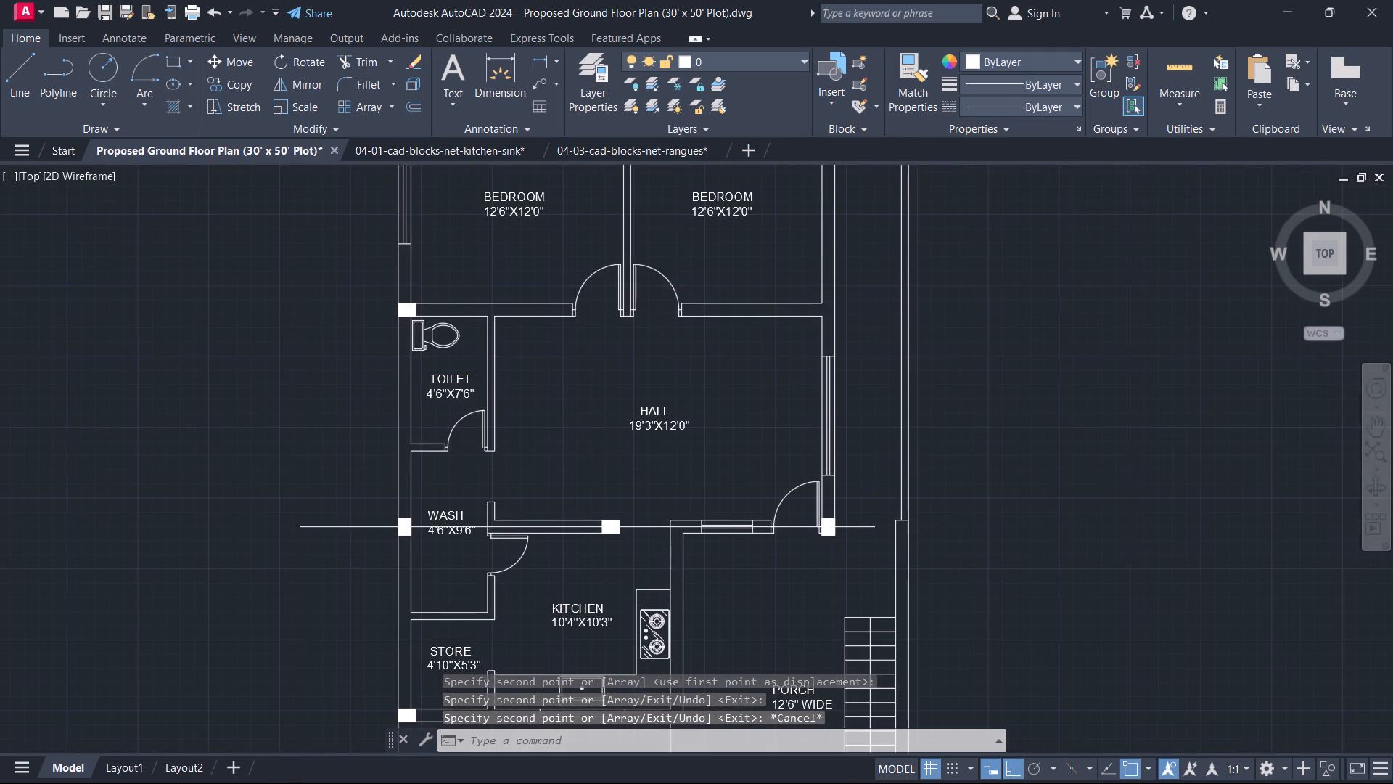
pyautogui.scroll(1, 588, 447)
pyautogui.moveTo(588, 447); pyautogui.dragTo(612, 583, button='middle')
pyautogui.moveTo(654, 483); pyautogui.dragTo(698, 282, button='middle')
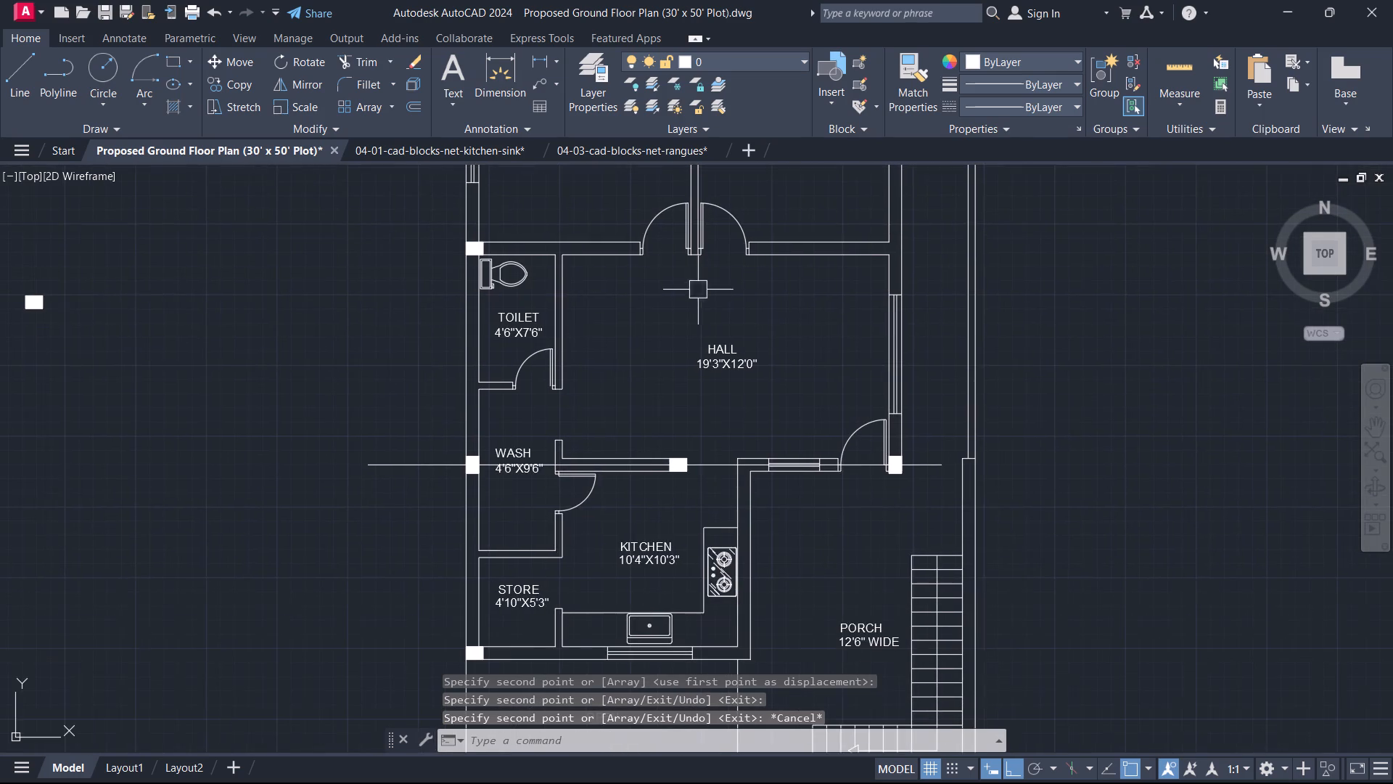
pyautogui.moveTo(665, 372); pyautogui.dragTo(655, 487, button='middle')
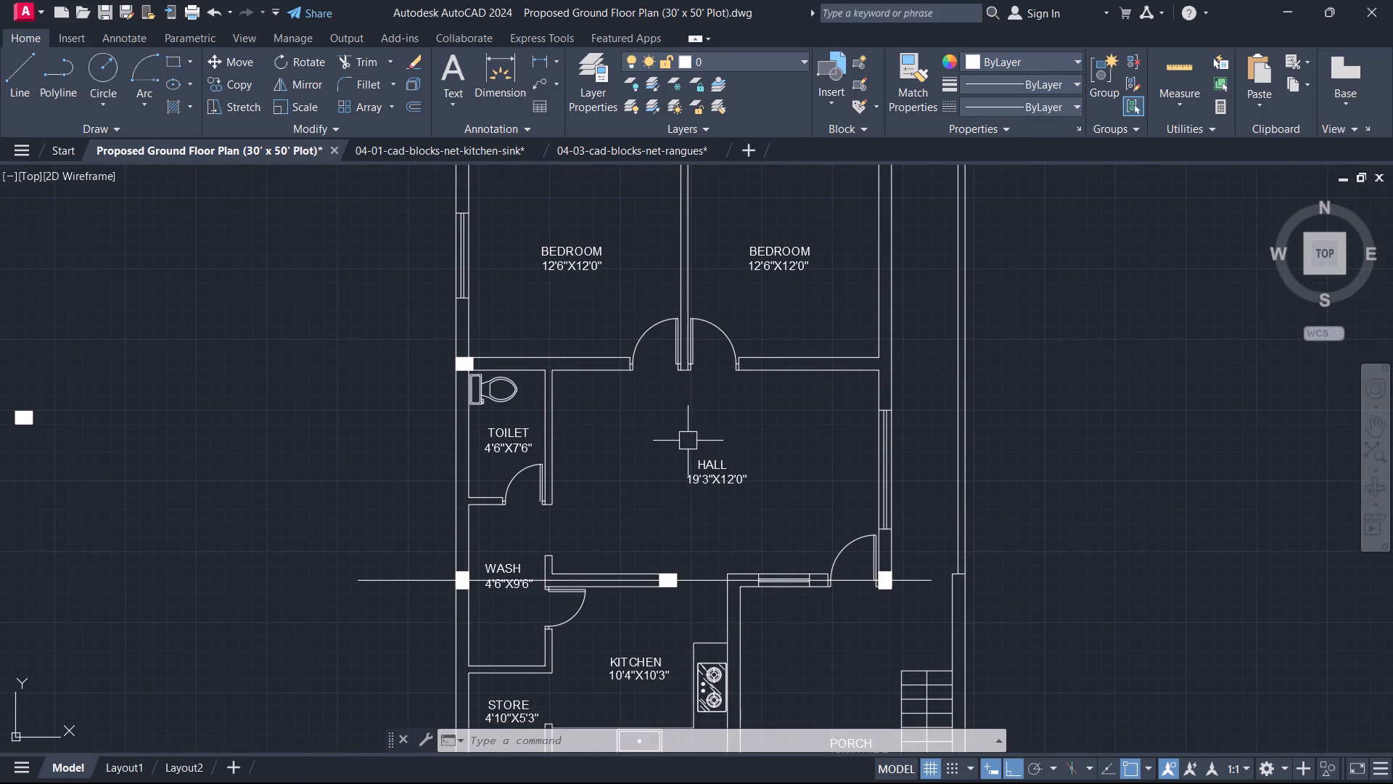
pyautogui.moveTo(696, 356); pyautogui.dragTo(717, 568, button='middle')
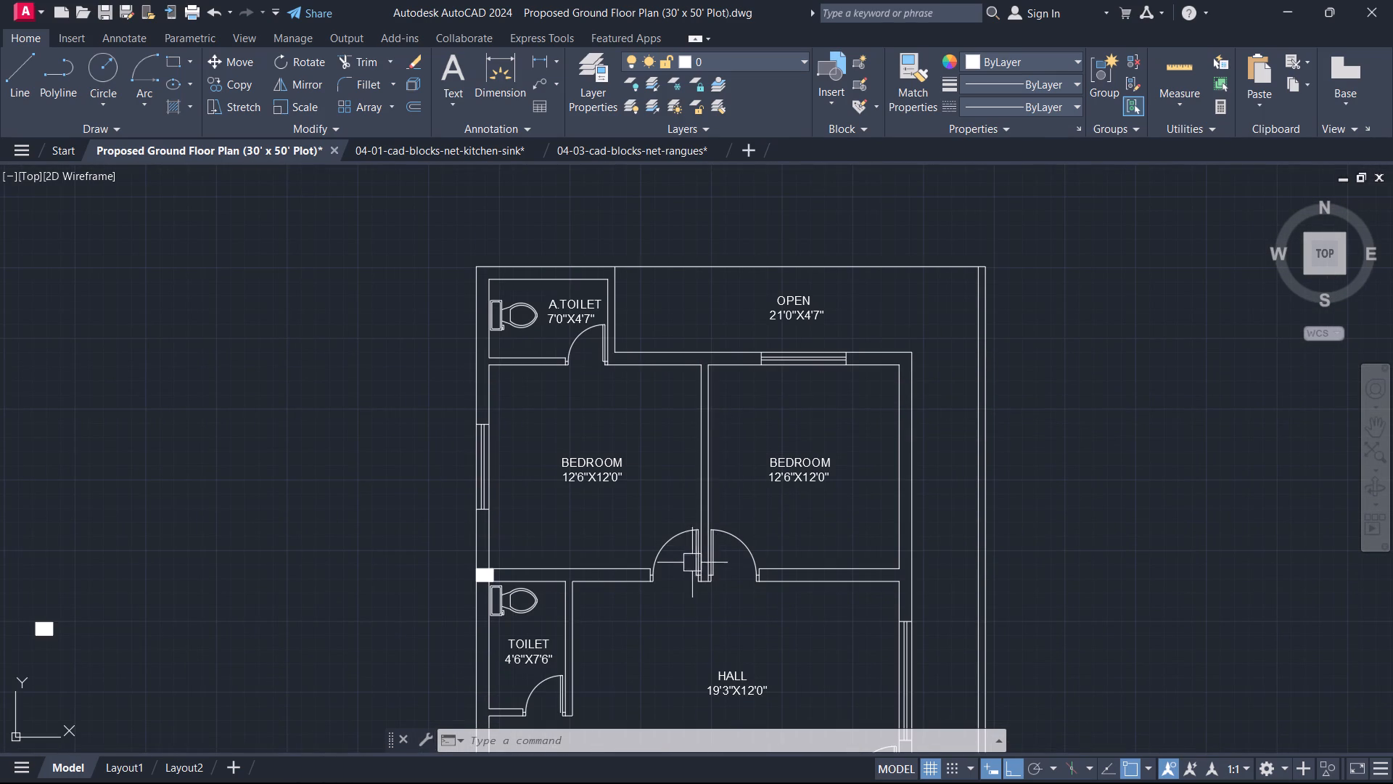
pyautogui.scroll(1, 702, 592)
pyautogui.moveTo(702, 592); pyautogui.dragTo(759, 290, button='middle')
pyautogui.moveTo(728, 552); pyautogui.dragTo(717, 547, button='middle')
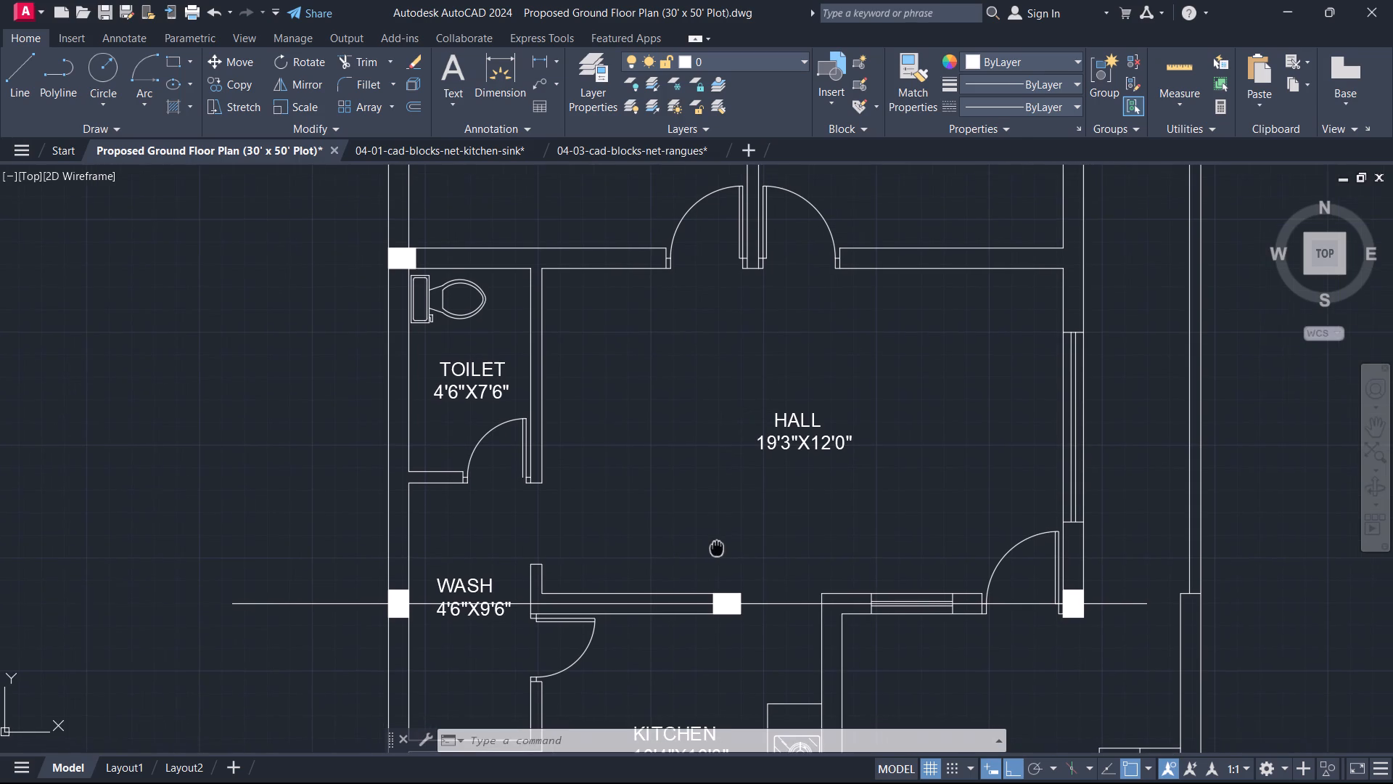
pyautogui.moveTo(717, 547); pyautogui.dragTo(716, 546, button='middle')
# Copy the loose vertical column by its bottom midpoint to the midpoint of the bedroom partition's south end, between the two bedroom doors.
pyautogui.scroll(-2, 498, 443)
pyautogui.moveTo(498, 443); pyautogui.dragTo(694, 515, button='middle')
pyautogui.scroll(2, 465, 481)
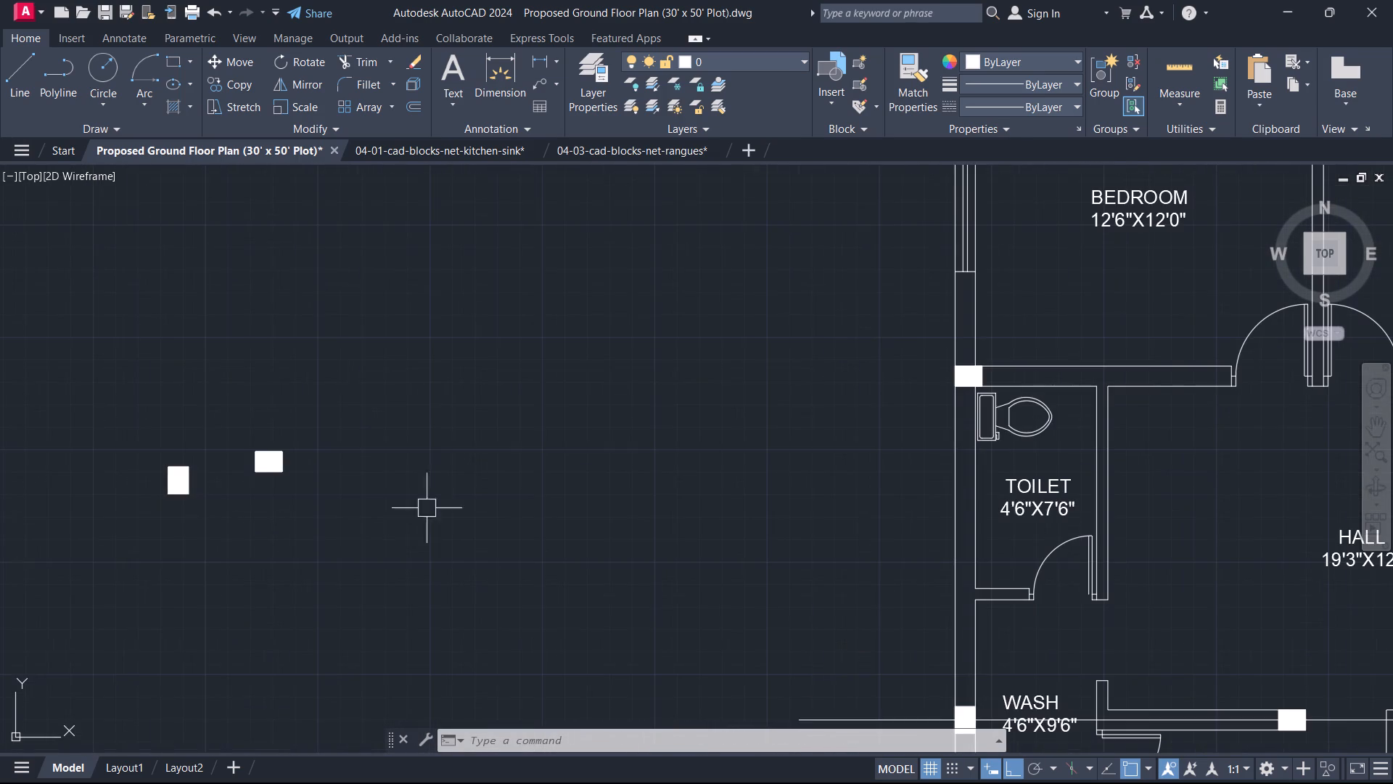
pyautogui.moveTo(247, 563); pyautogui.dragTo(242, 552)
pyautogui.click(79, 401)
pyautogui.press('c')
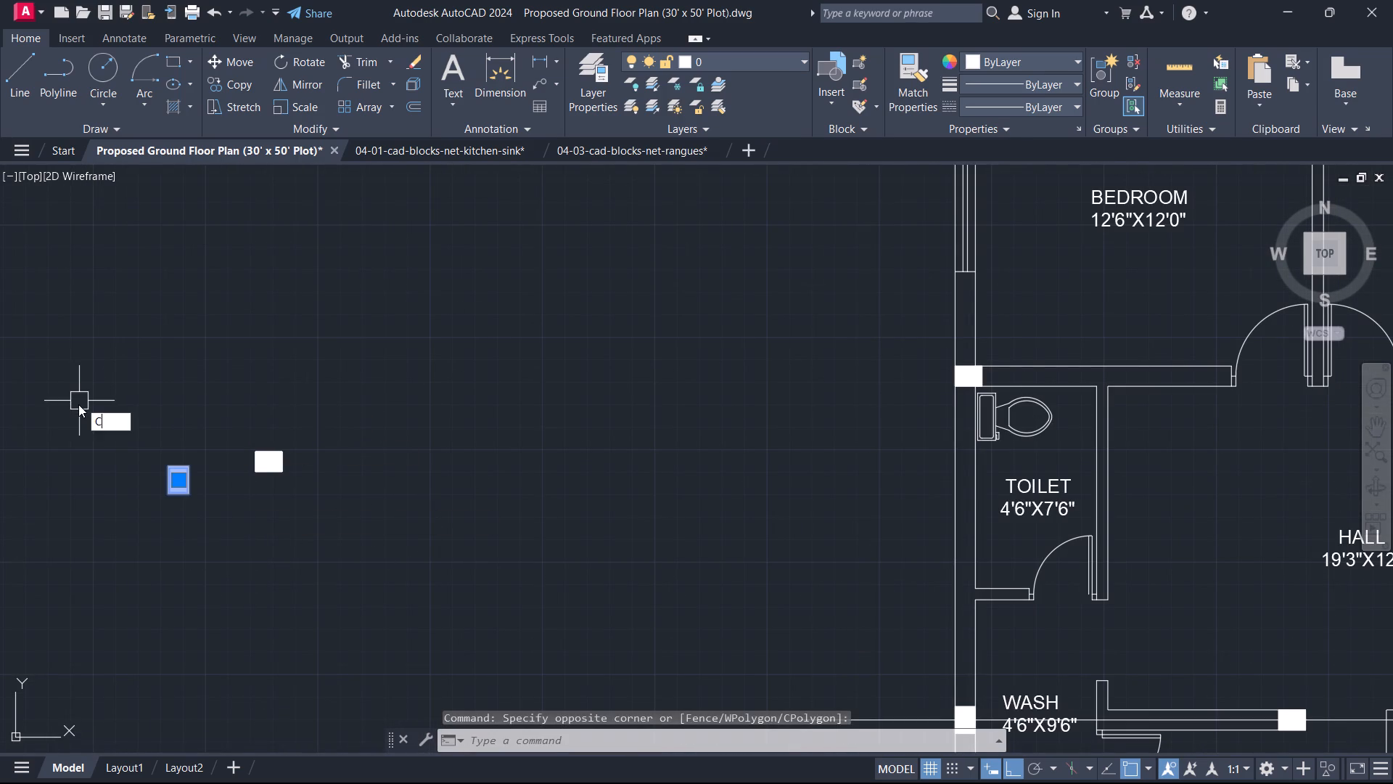
pyautogui.write('O')
pyautogui.press('space')
pyautogui.scroll(3, 108, 479)
pyautogui.click(332, 503)
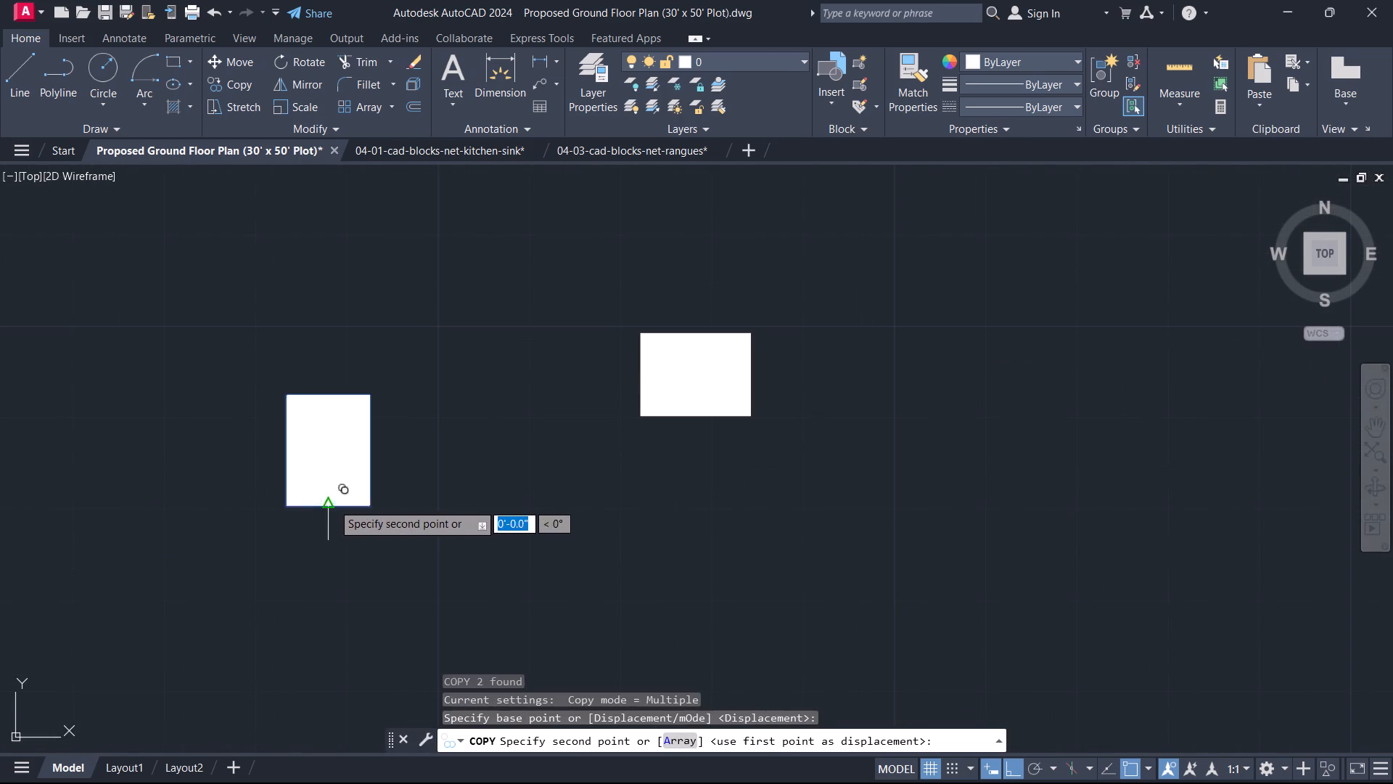
pyautogui.scroll(-4, 696, 573)
pyautogui.moveTo(699, 571); pyautogui.dragTo(52, 386, button='middle')
pyautogui.scroll(2, 826, 380)
pyautogui.scroll(2, 509, 212)
pyautogui.moveTo(503, 212); pyautogui.dragTo(518, 327, button='middle')
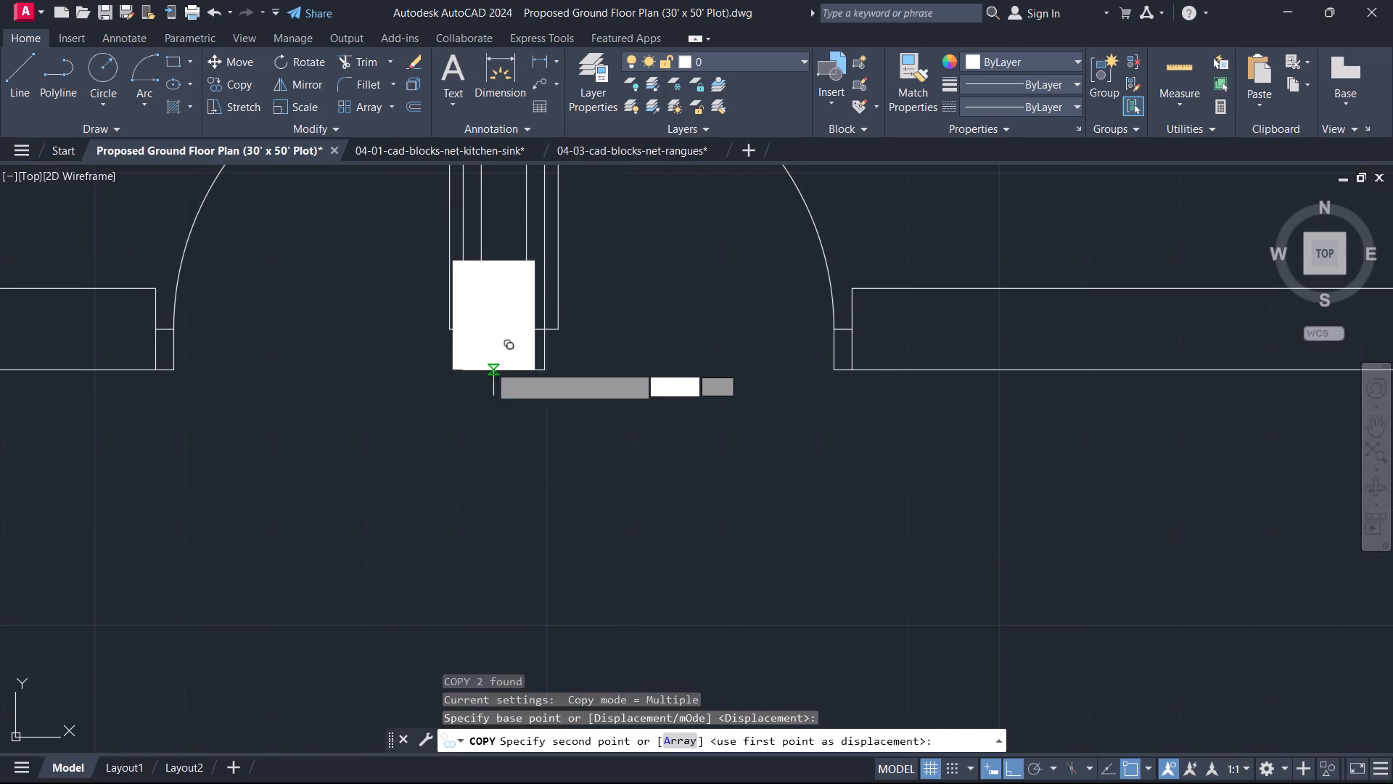
pyautogui.click(506, 367)
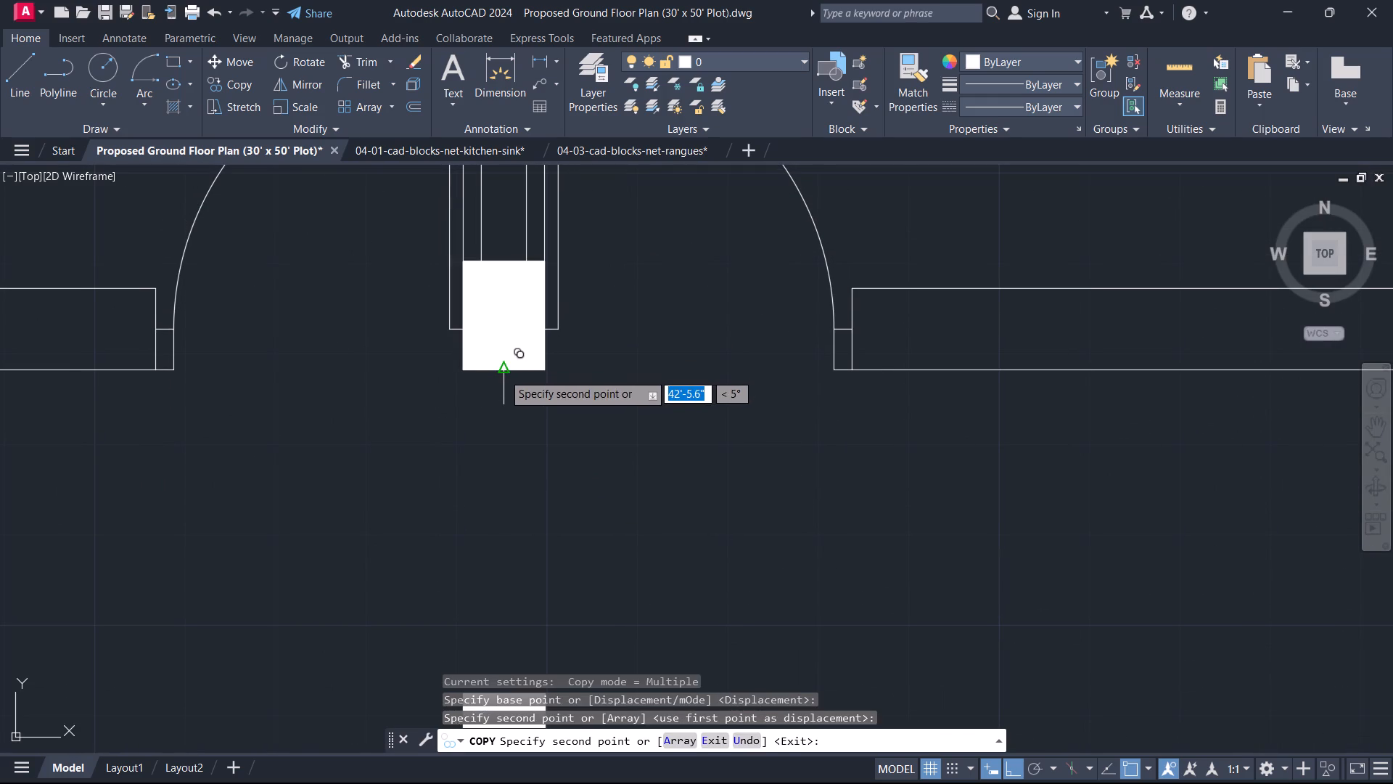
pyautogui.press('Escape')
pyautogui.scroll(-2, 497, 372)
pyautogui.moveTo(497, 372); pyautogui.dragTo(568, 422, button='middle')
pyautogui.scroll(3, 585, 384)
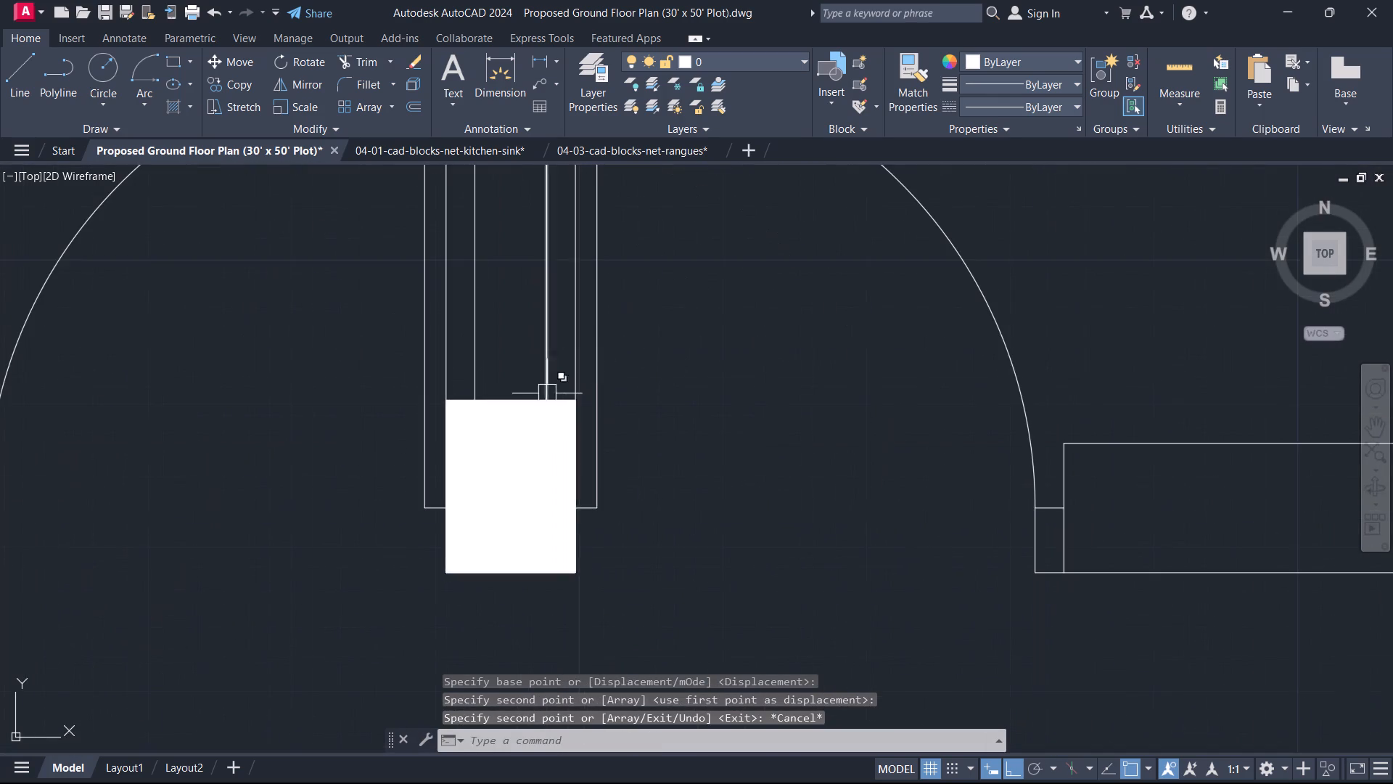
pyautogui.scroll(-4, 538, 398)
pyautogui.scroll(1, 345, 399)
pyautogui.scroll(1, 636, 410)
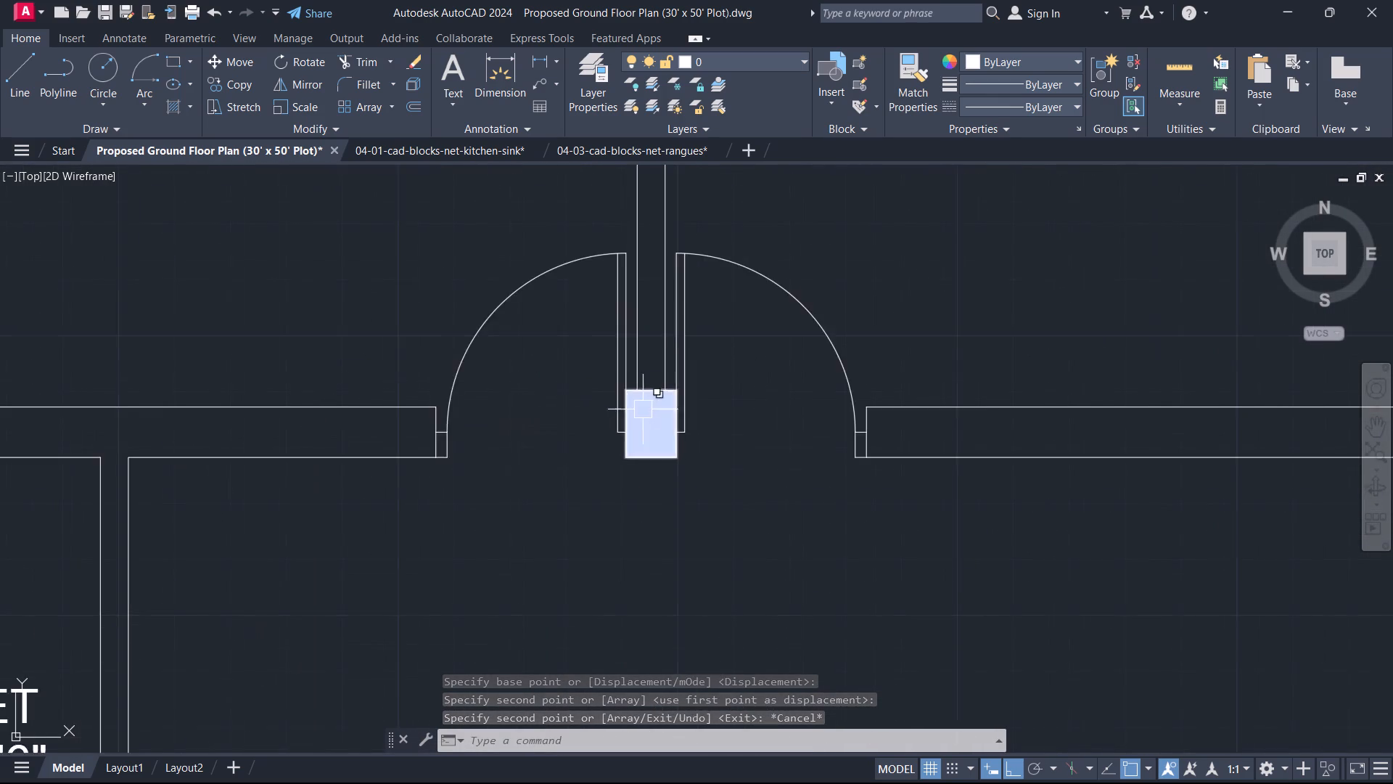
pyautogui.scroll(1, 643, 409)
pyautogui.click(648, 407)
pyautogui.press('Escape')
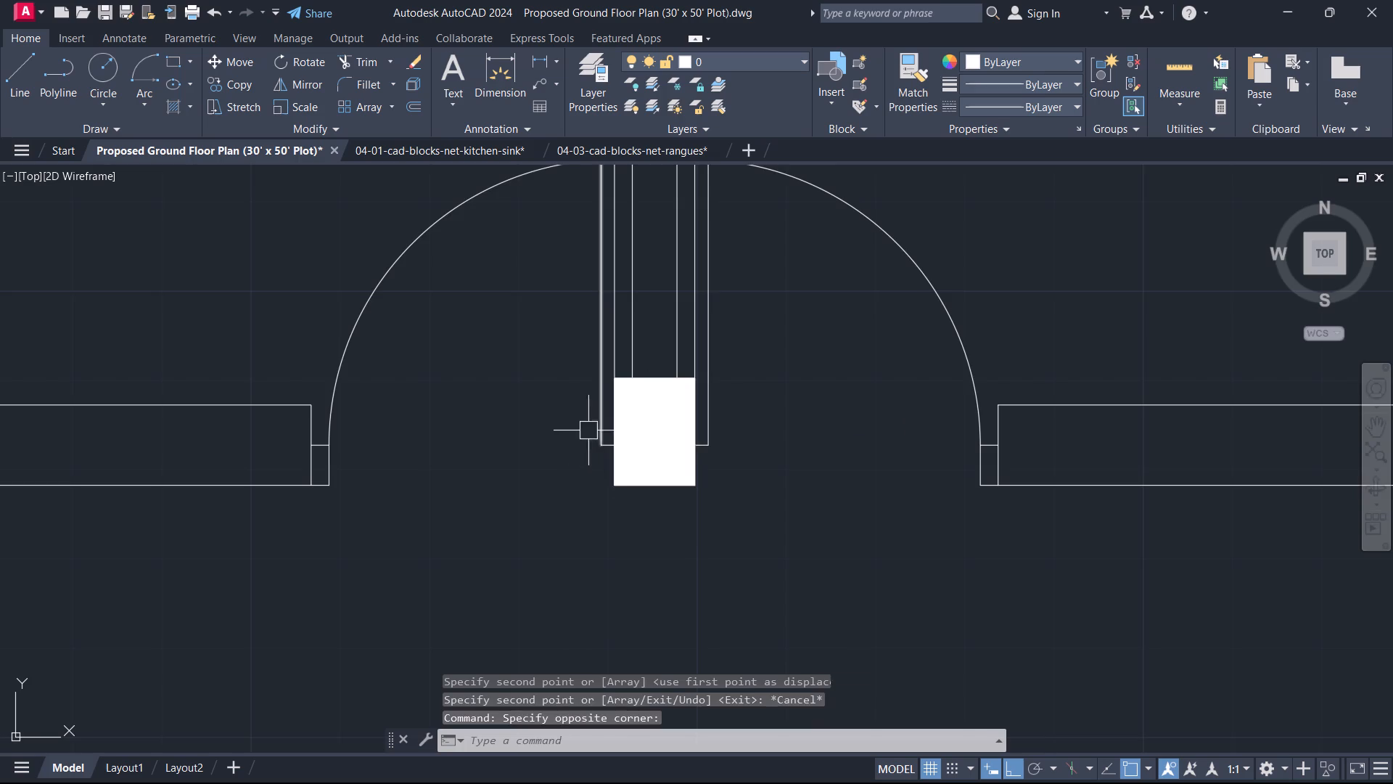
# Copy the loose horizontal column by its southeast corner to where the bedroom south wall's hall-side face meets the east wall's inner face.
pyautogui.scroll(-5, 459, 428)
pyautogui.moveTo(459, 428); pyautogui.dragTo(875, 428, button='middle')
pyautogui.scroll(4, 457, 430)
pyautogui.click(555, 496)
pyautogui.click(398, 376)
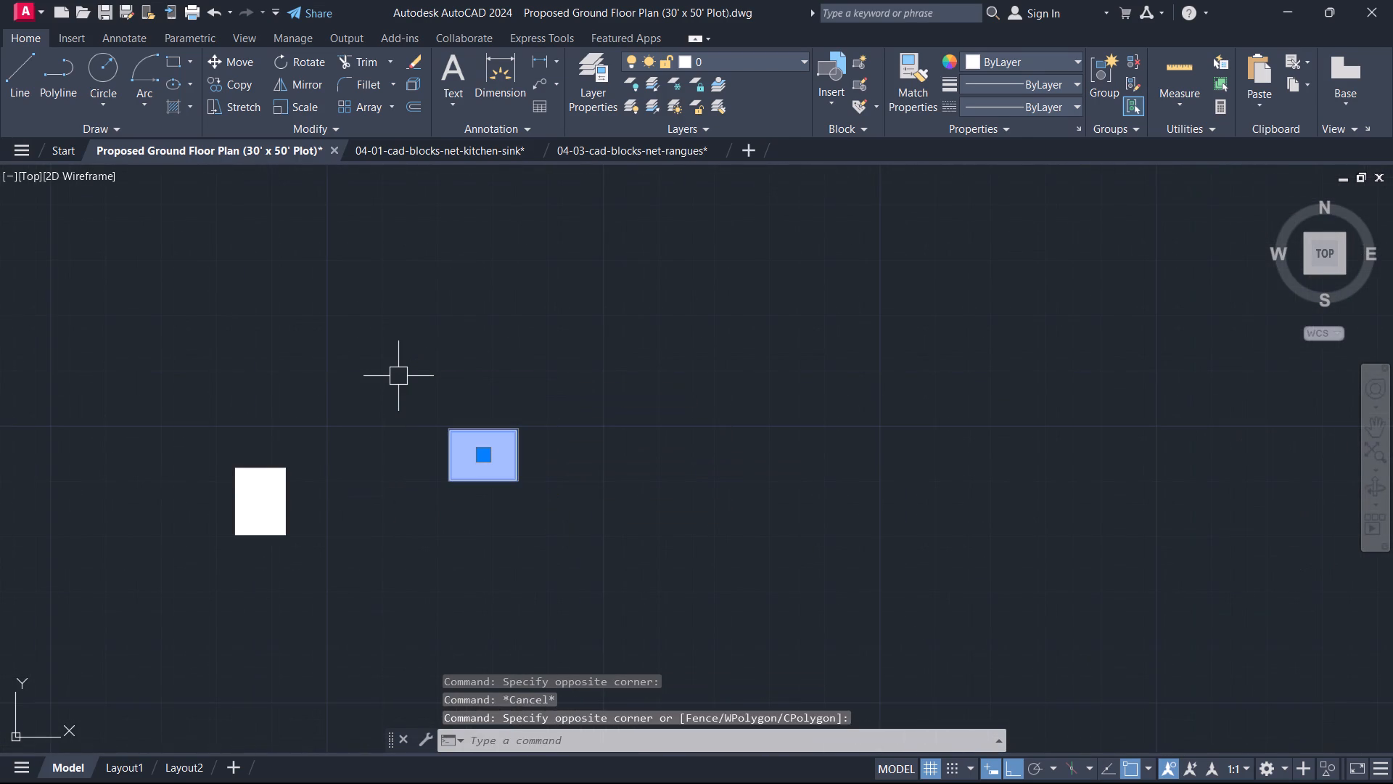
pyautogui.press('c')
pyautogui.press('o')
pyautogui.press('space')
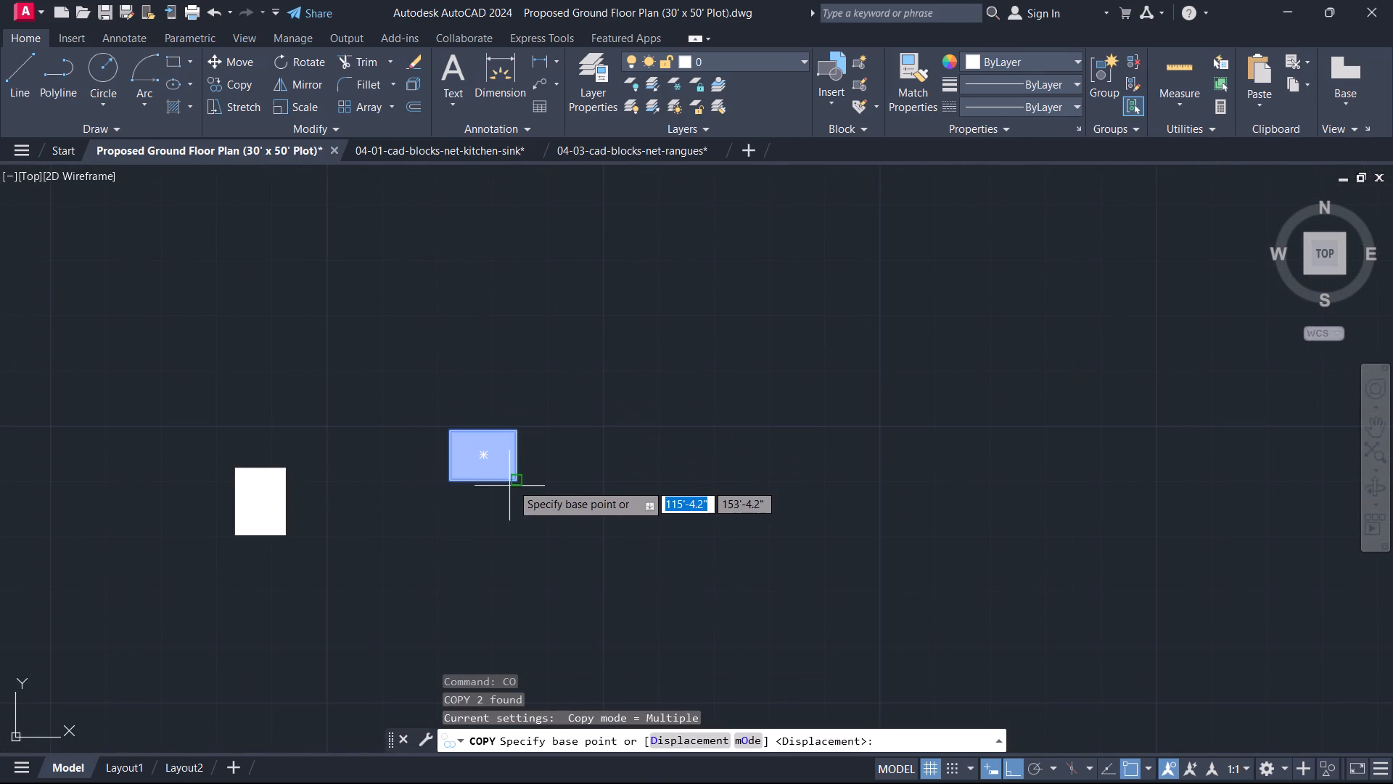
pyautogui.click(523, 478)
pyautogui.scroll(-3, 725, 461)
pyautogui.moveTo(725, 461); pyautogui.dragTo(99, 379, button='middle')
pyautogui.scroll(1, 815, 366)
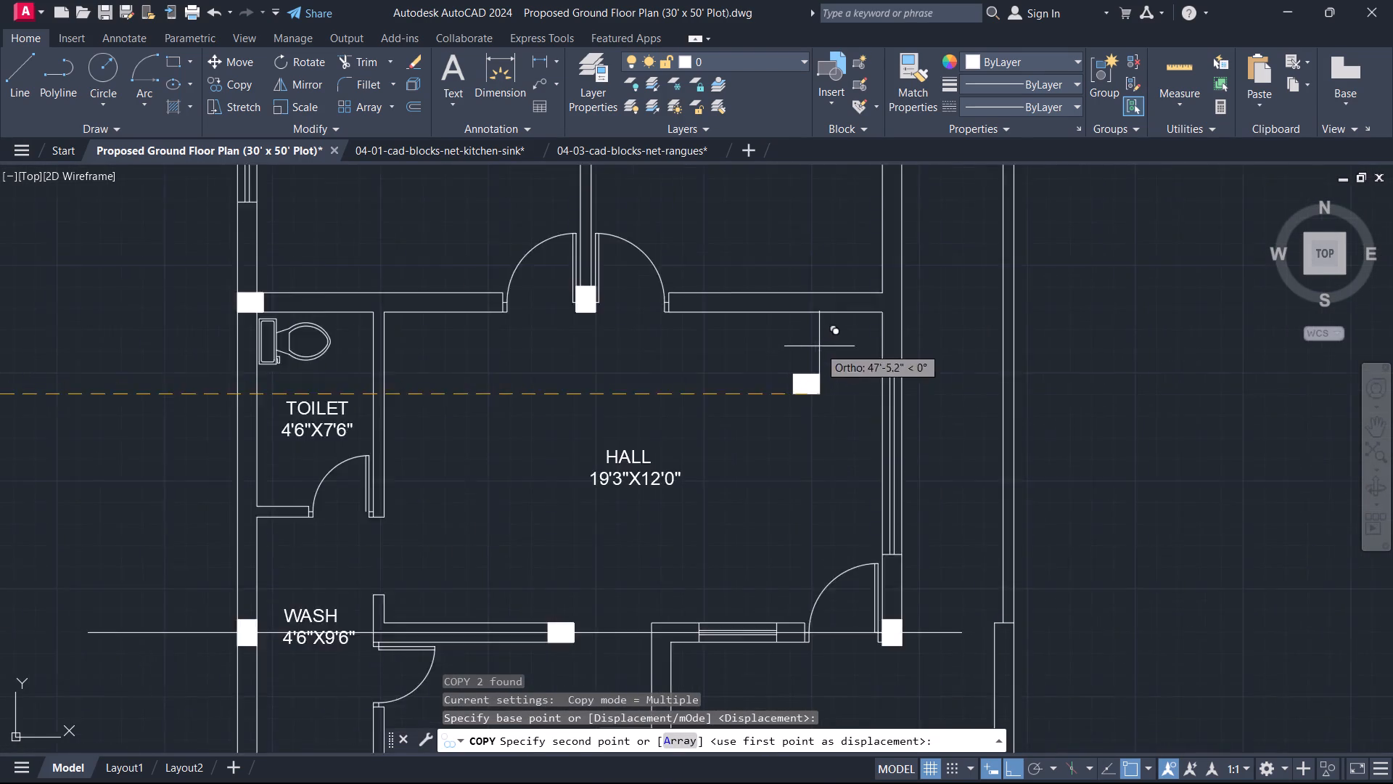
pyautogui.scroll(1, 820, 346)
pyautogui.scroll(1, 904, 303)
pyautogui.click(925, 285)
pyautogui.press('Escape')
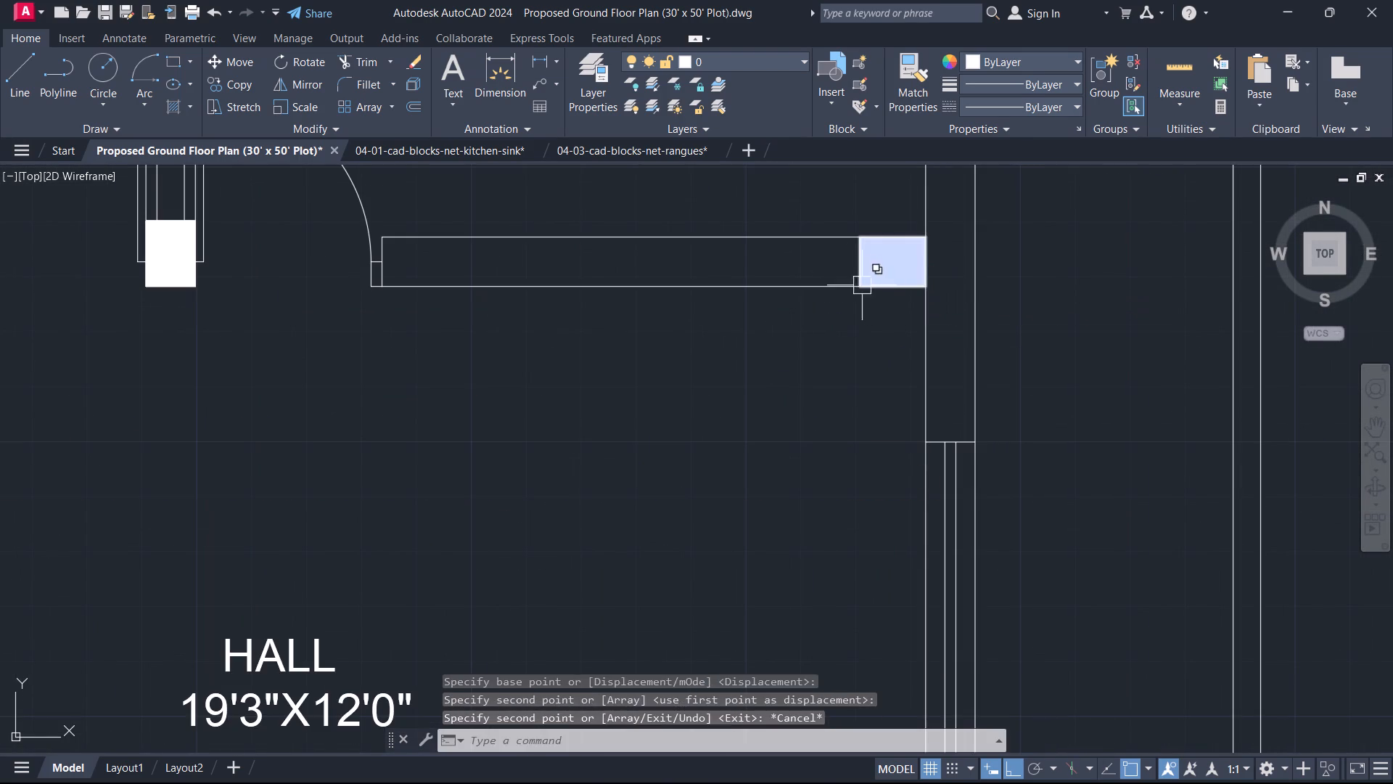
# Move that column 9" east by its east-side midpoint so it sits flush with the east wall's outer face.
pyautogui.click(868, 266)
pyautogui.write('M')
pyautogui.press('space')
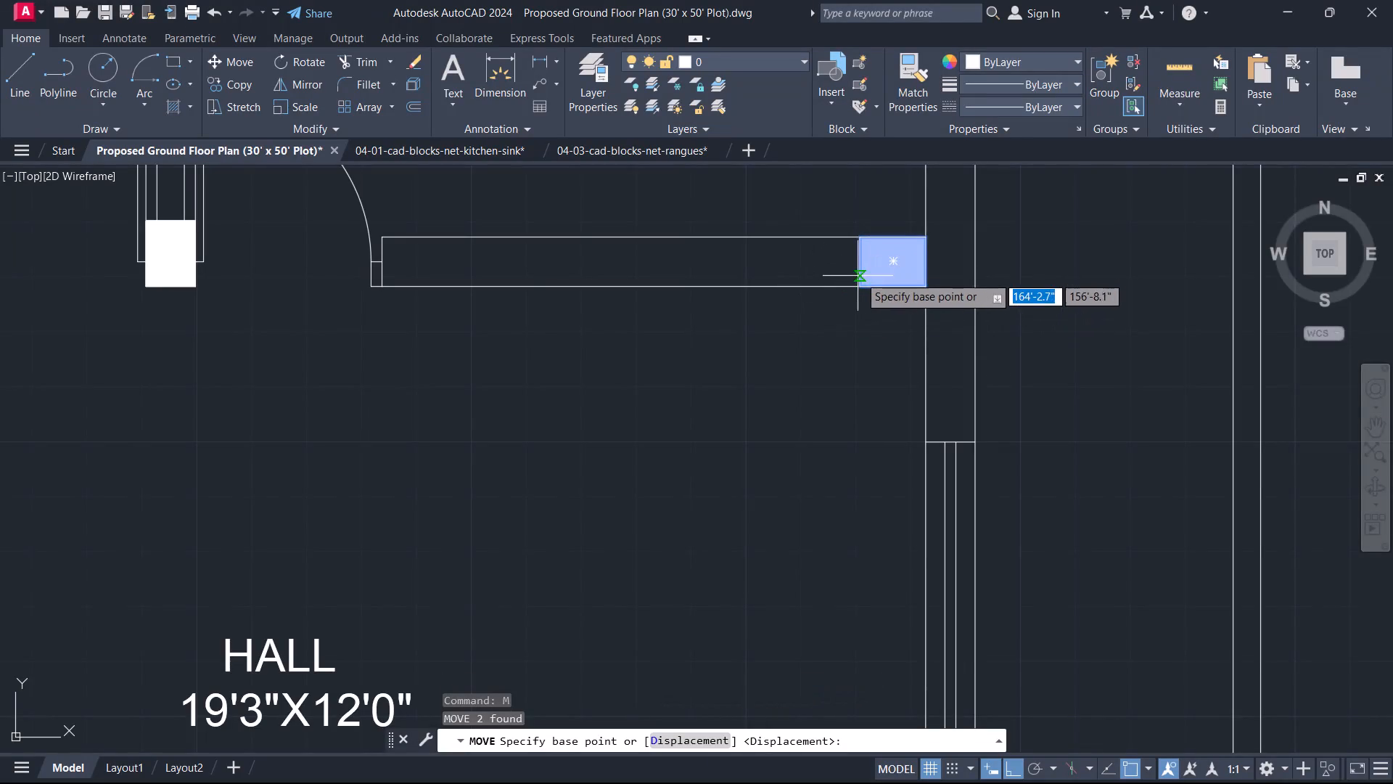
pyautogui.click(931, 259)
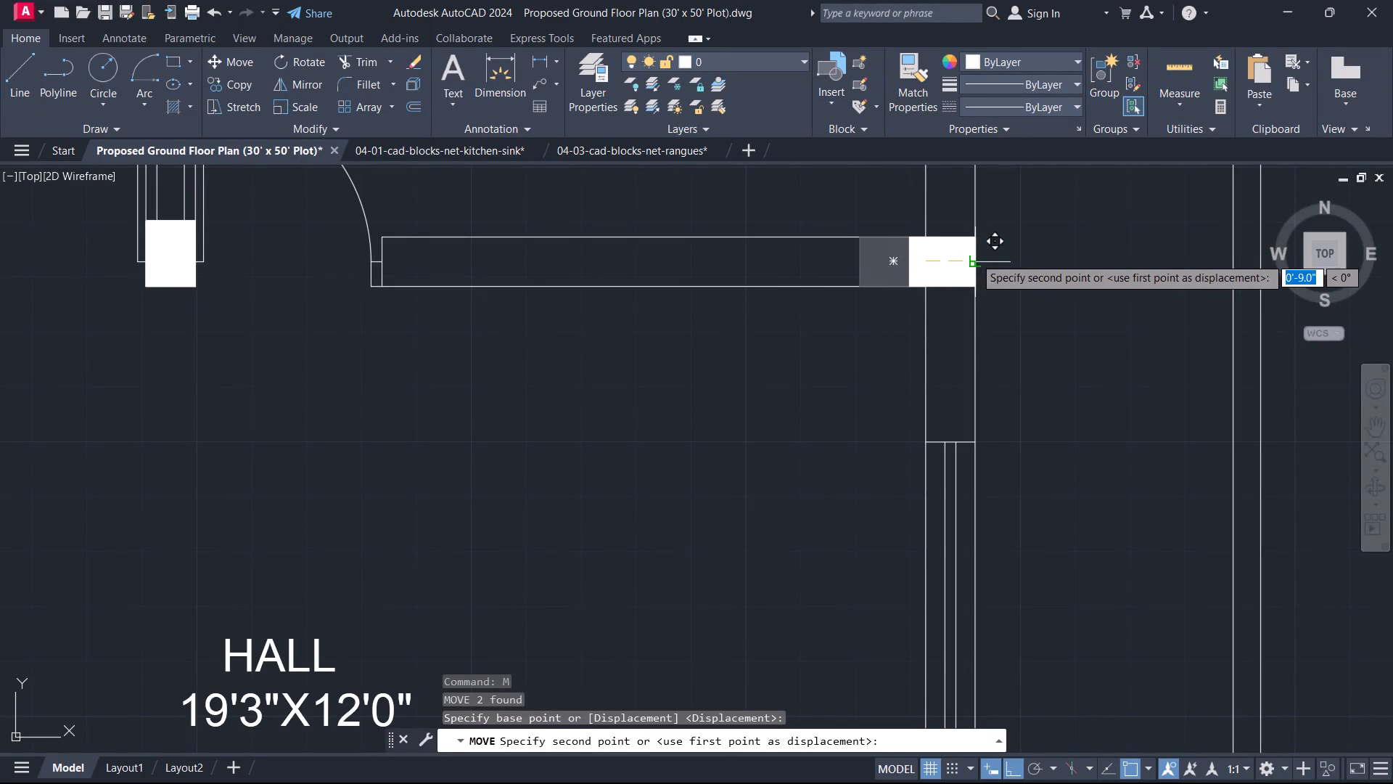
pyautogui.click(975, 262)
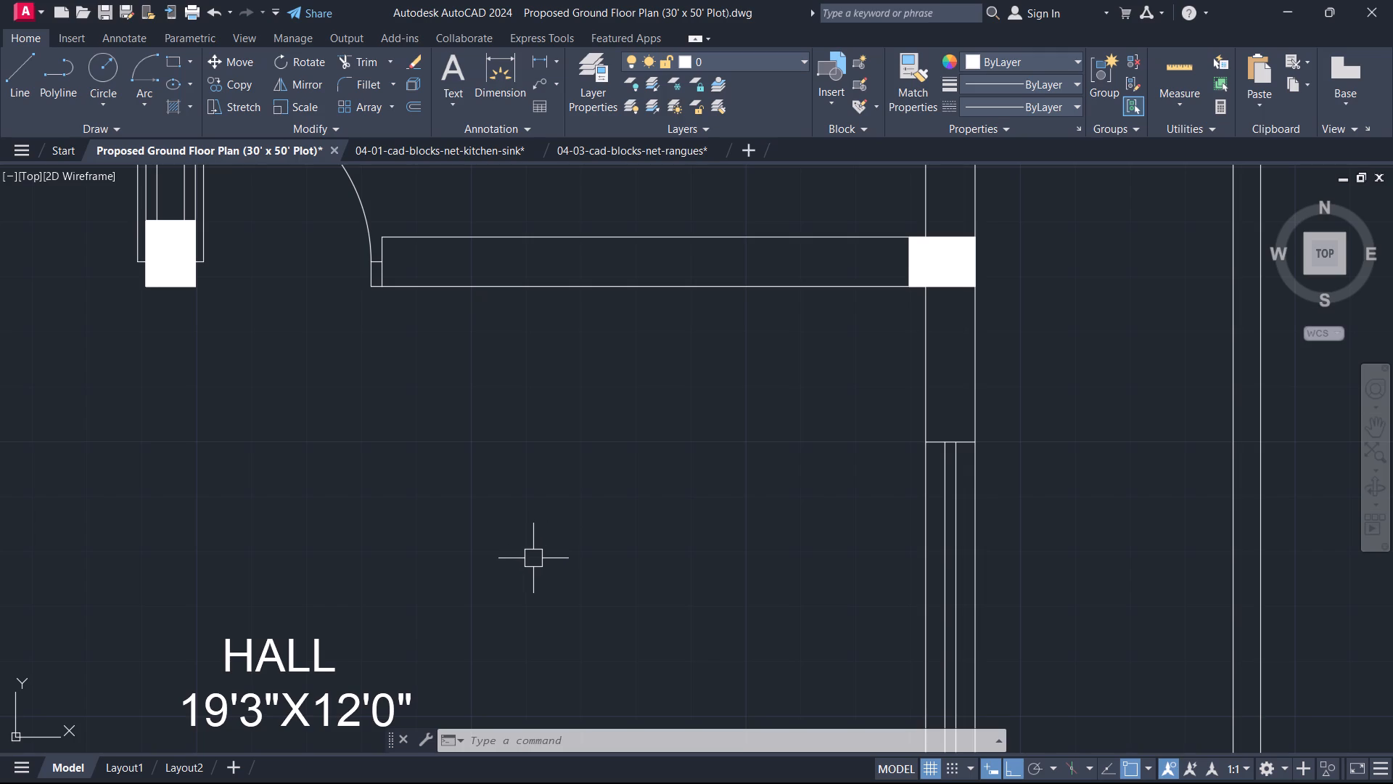
# Look over the bedrooms, attached toilet and west wall junctions for the next column location.
pyautogui.scroll(-2, 637, 408)
pyautogui.moveTo(491, 279); pyautogui.dragTo(724, 354, button='middle')
pyautogui.scroll(-4, 726, 354)
pyautogui.scroll(1, 722, 354)
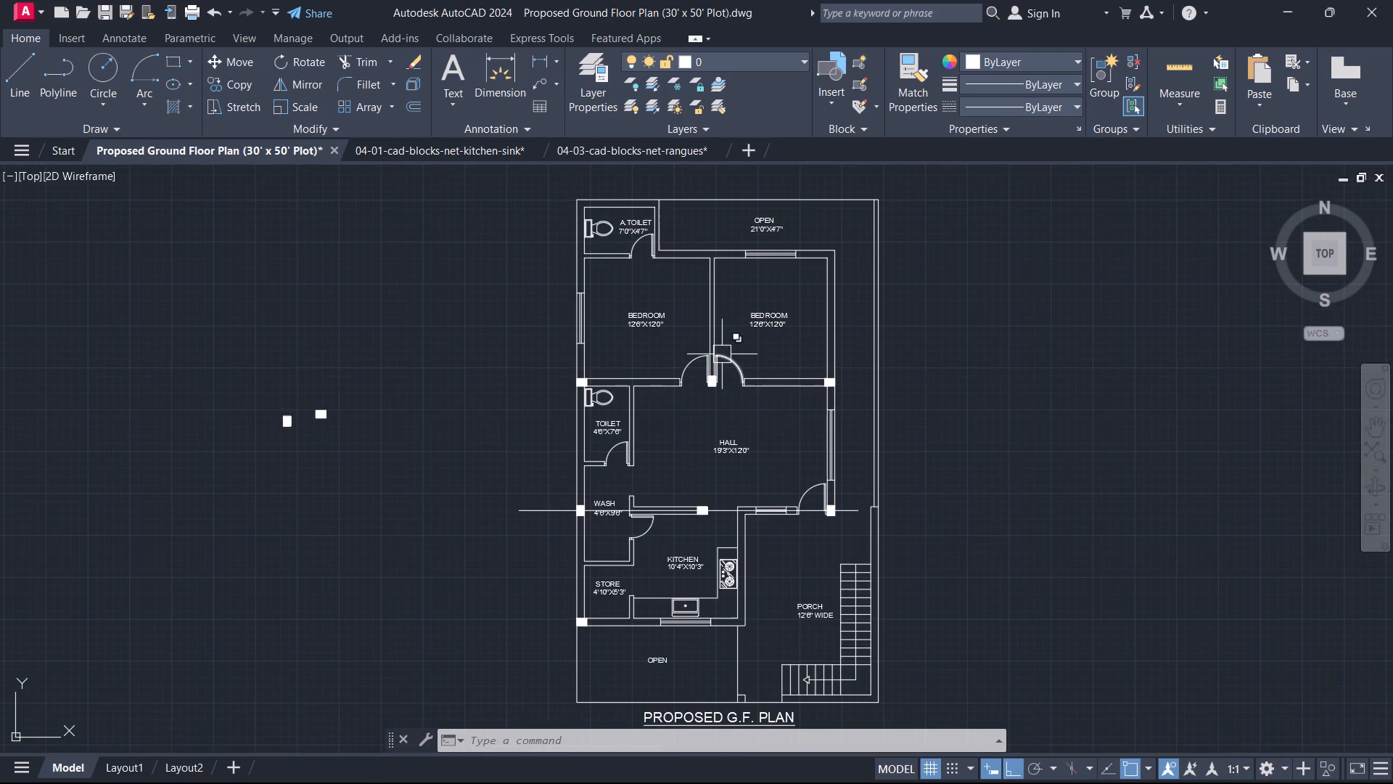
pyautogui.scroll(1, 681, 491)
pyautogui.moveTo(694, 410); pyautogui.dragTo(687, 636, button='middle')
pyautogui.moveTo(543, 494); pyautogui.dragTo(585, 454, button='middle')
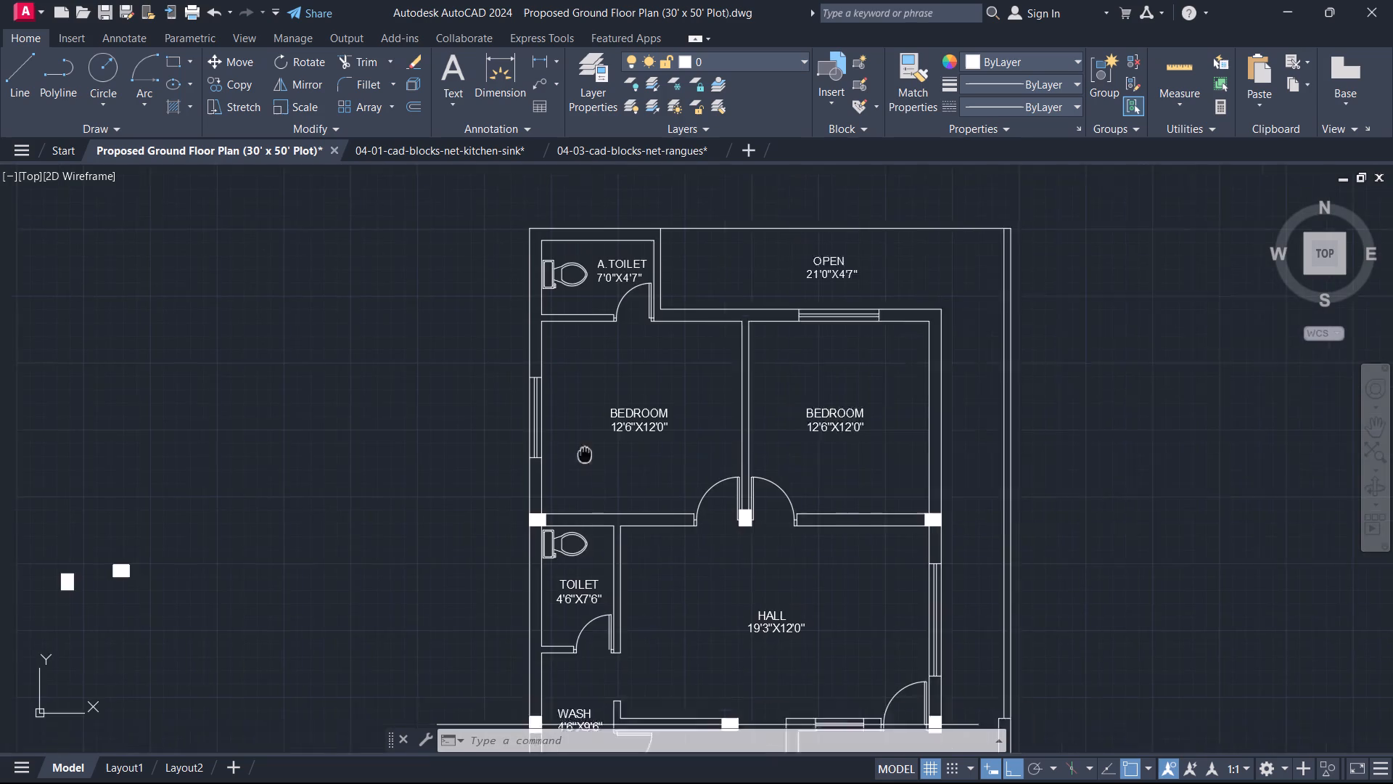
pyautogui.moveTo(585, 454); pyautogui.dragTo(733, 317, button='middle')
pyautogui.scroll(4, 710, 380)
pyautogui.scroll(2, 702, 301)
pyautogui.click(746, 352)
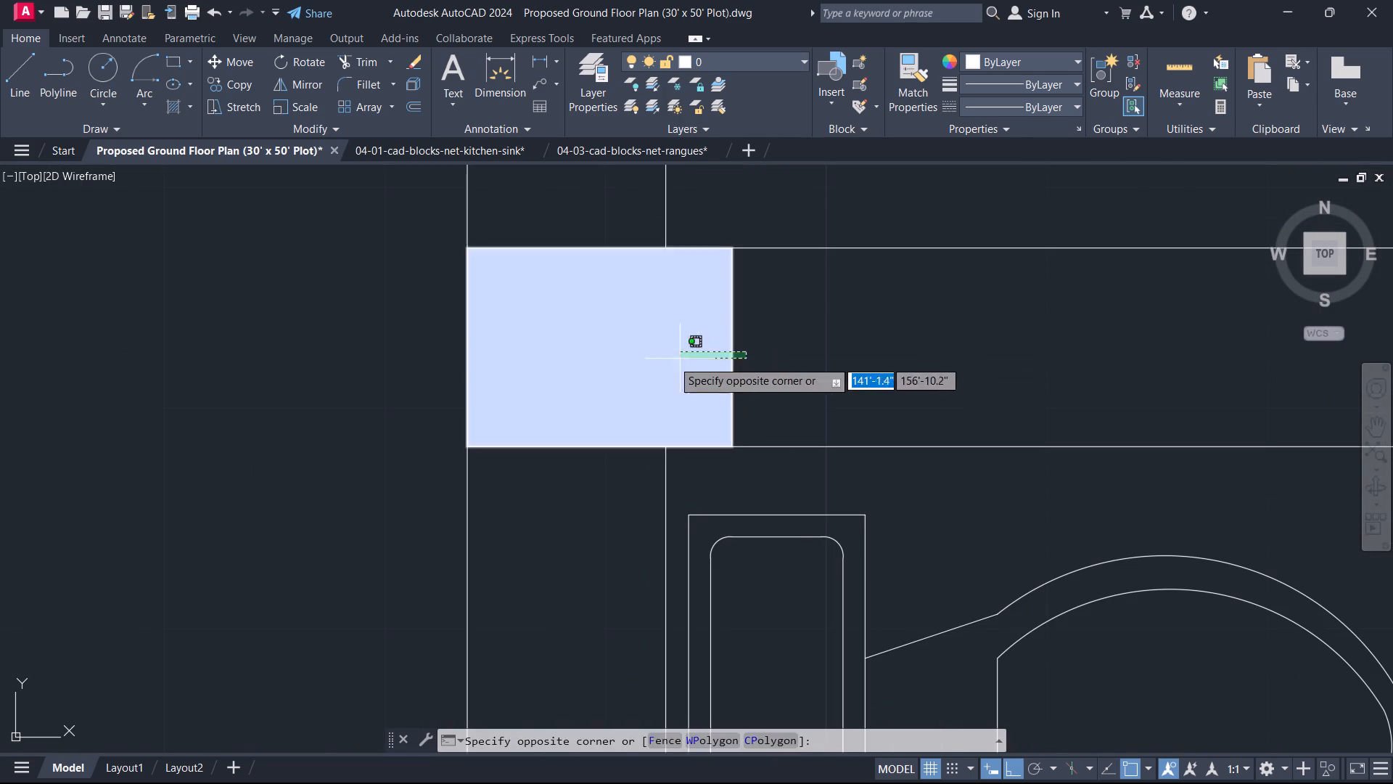
pyautogui.click(667, 362)
pyautogui.scroll(-6, 665, 362)
pyautogui.moveTo(665, 362); pyautogui.dragTo(665, 381, button='middle')
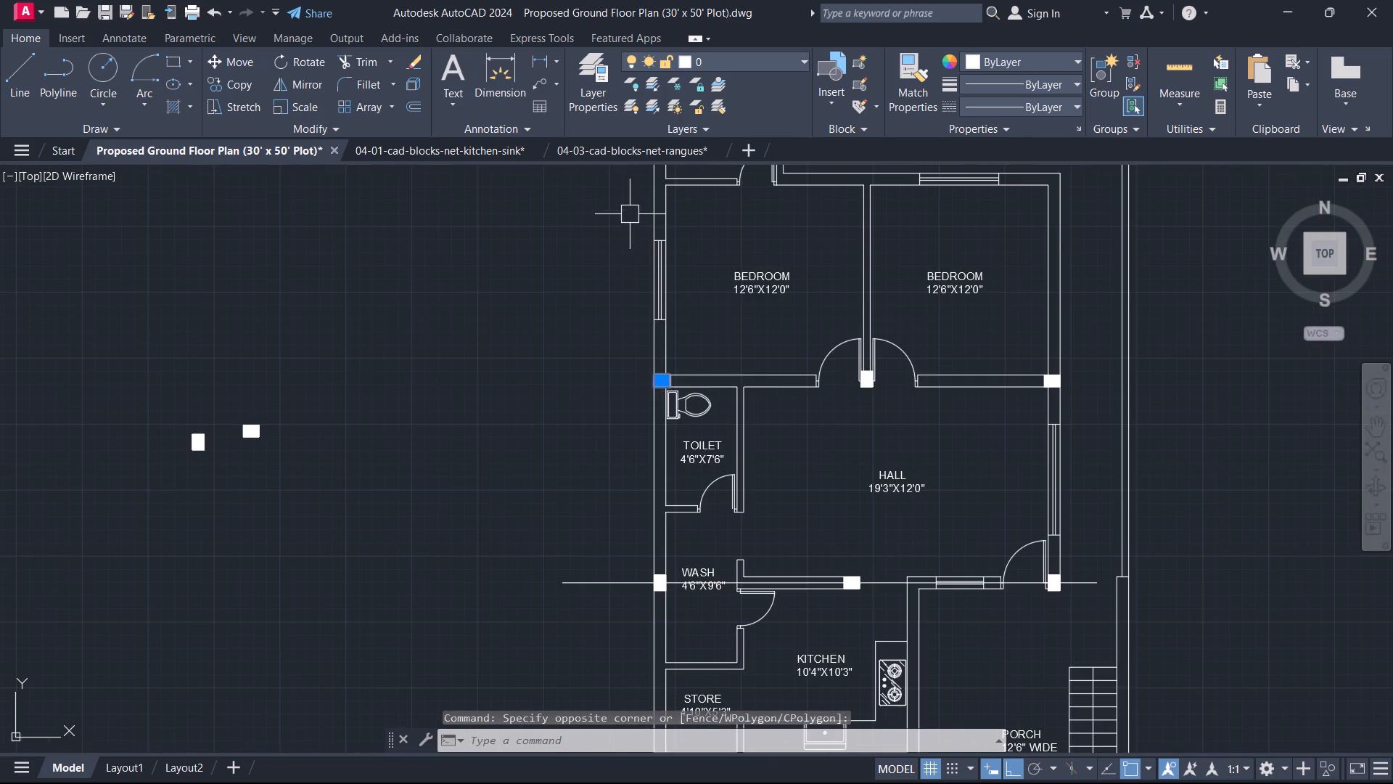
pyautogui.moveTo(629, 213); pyautogui.dragTo(632, 335, button='middle')
pyautogui.scroll(4, 678, 287)
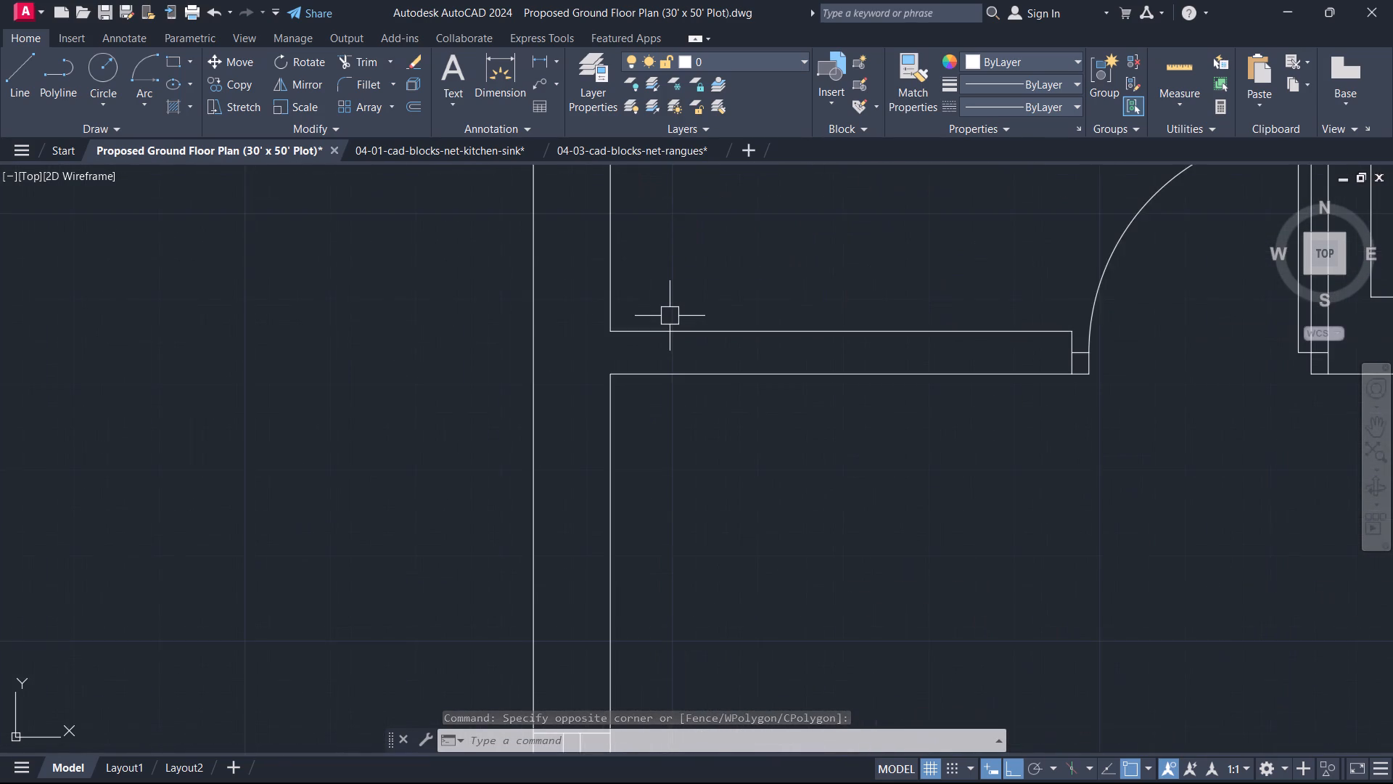
pyautogui.scroll(-3, 670, 316)
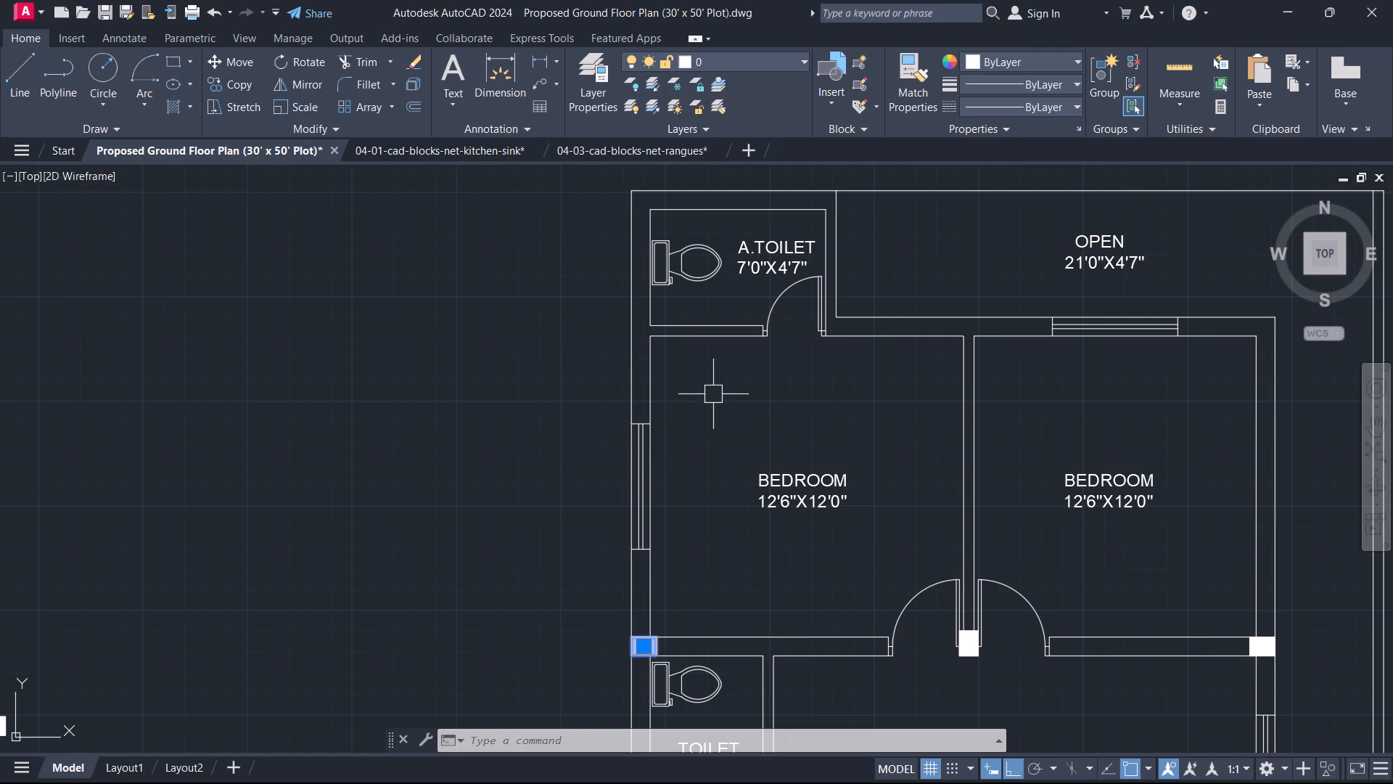
pyautogui.moveTo(850, 415); pyautogui.dragTo(765, 441, button='middle')
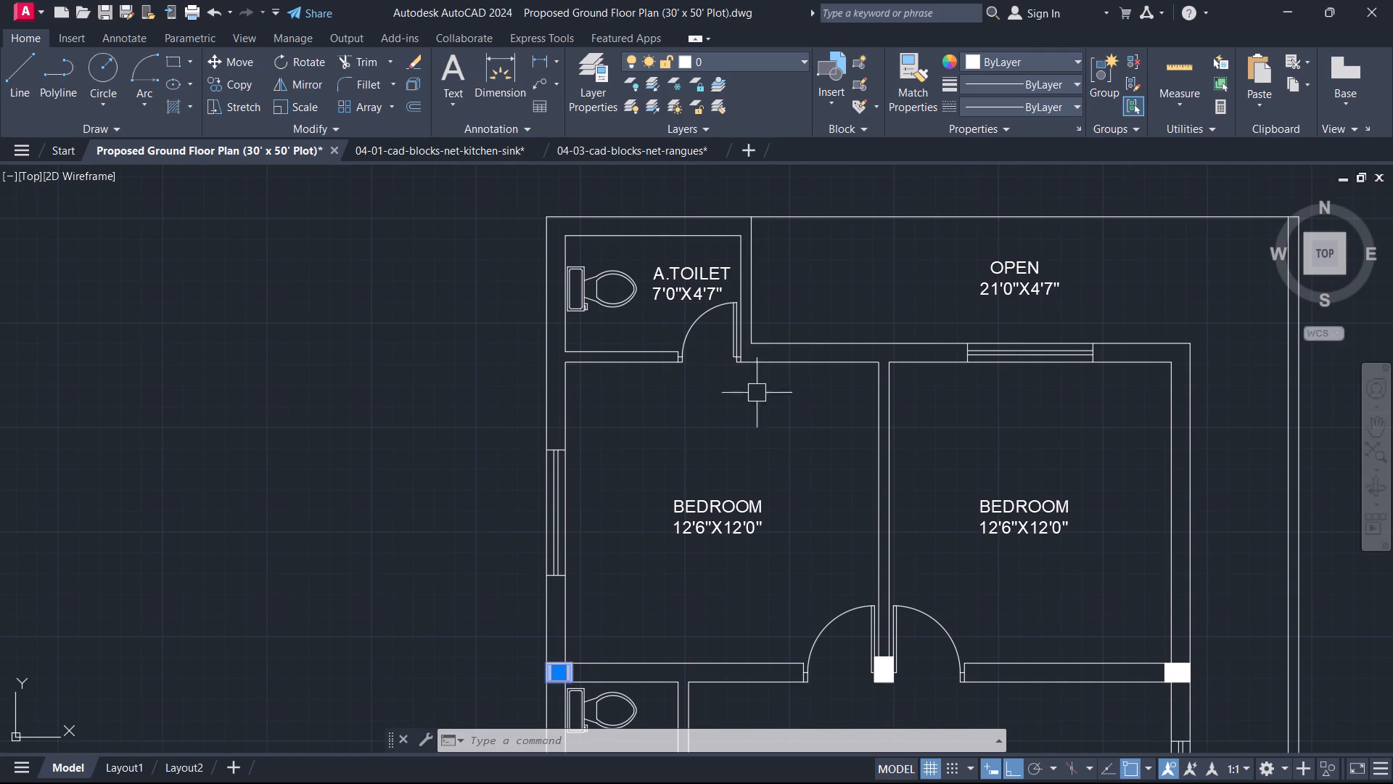
pyautogui.moveTo(757, 392); pyautogui.dragTo(728, 311, button='middle')
pyautogui.scroll(1, 757, 392)
pyautogui.scroll(-2, 742, 291)
pyautogui.scroll(1, 777, 428)
pyautogui.moveTo(778, 430); pyautogui.dragTo(778, 431, button='middle')
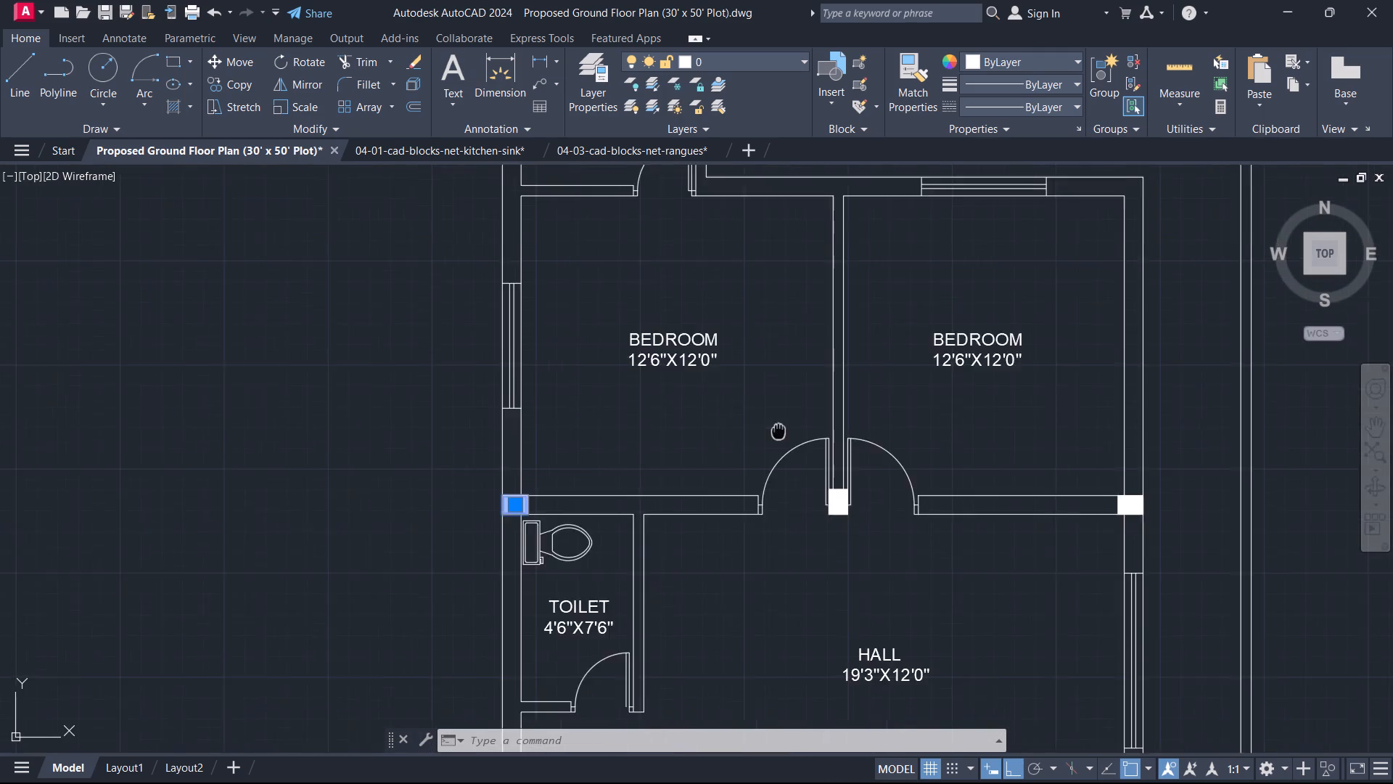
pyautogui.moveTo(778, 431); pyautogui.dragTo(840, 356, button='middle')
pyautogui.scroll(2, 773, 397)
pyautogui.moveTo(549, 476); pyautogui.dragTo(831, 476, button='middle')
pyautogui.scroll(1, 549, 476)
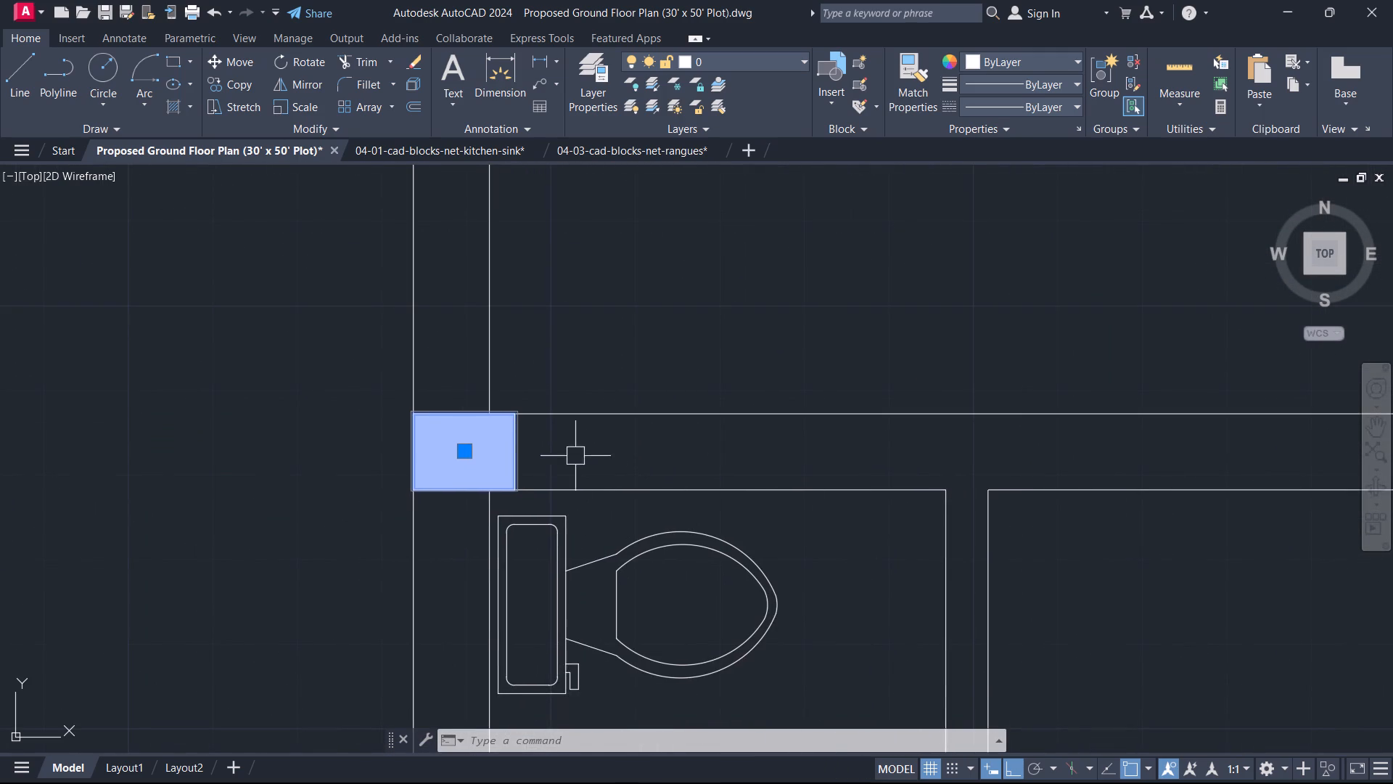
pyautogui.press('Escape')
# Copy the west wall column above the toilet straight north by its southeast corner, to just south of the attached toilet's south wall.
pyautogui.click(554, 447)
pyautogui.click(485, 460)
pyautogui.write('CO')
pyautogui.press('space')
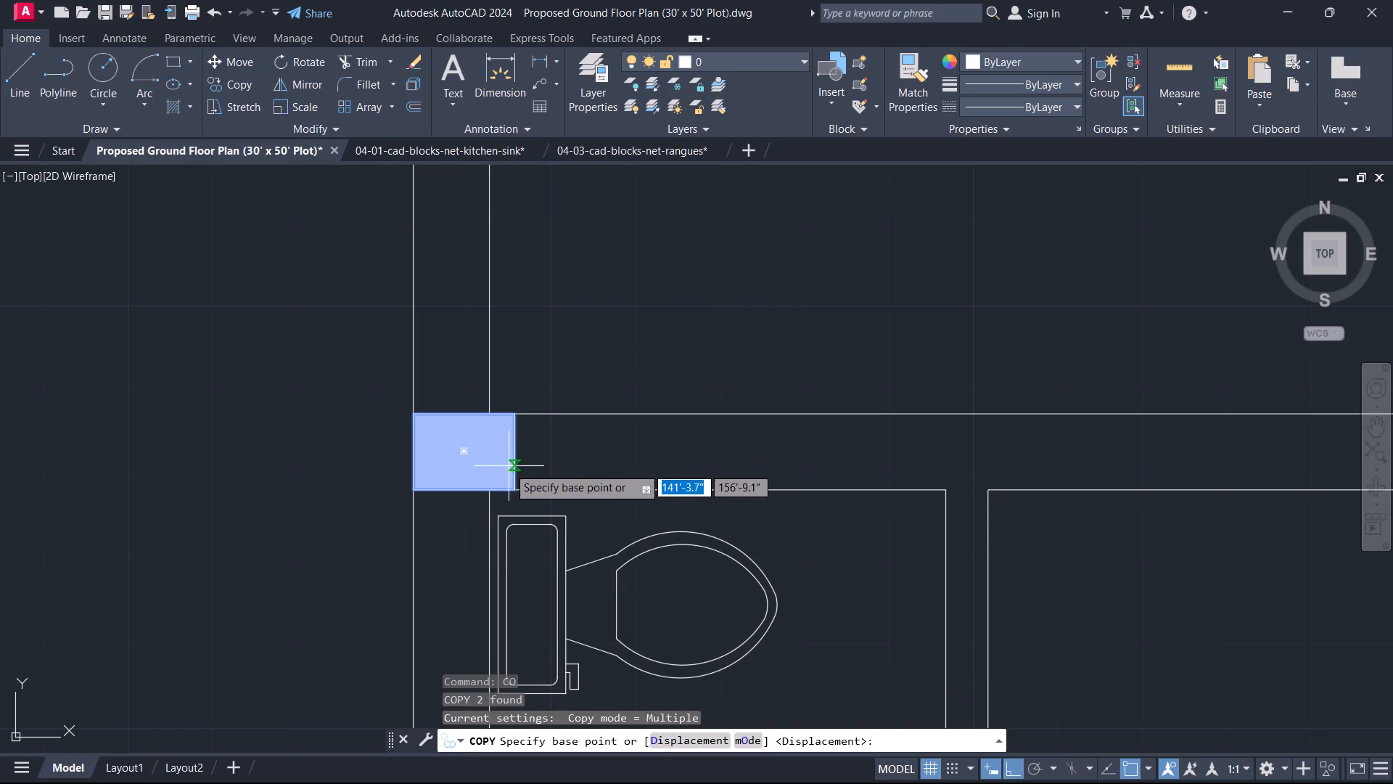
pyautogui.click(513, 491)
pyautogui.scroll(-2, 532, 371)
pyautogui.moveTo(532, 371); pyautogui.dragTo(548, 783, button='middle')
pyautogui.scroll(1, 555, 410)
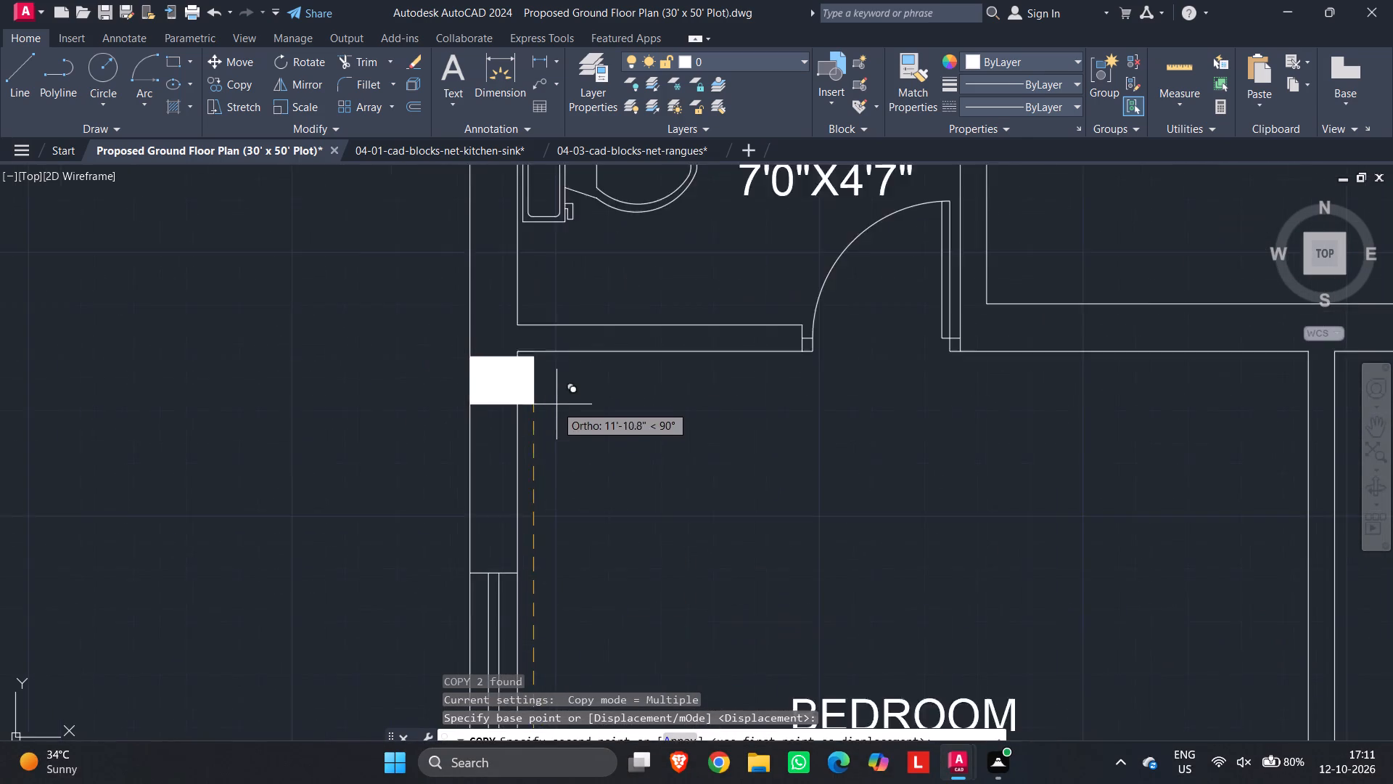
pyautogui.scroll(1, 556, 404)
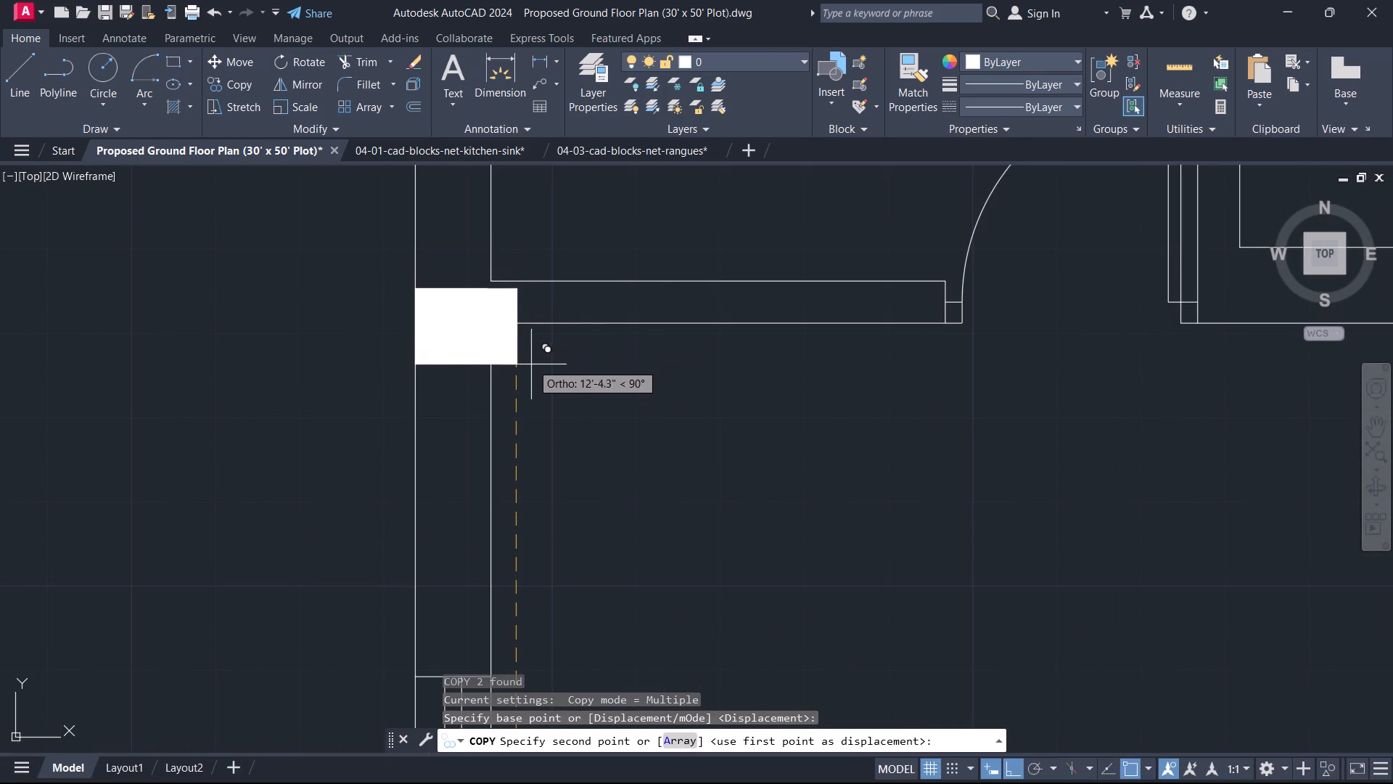
pyautogui.scroll(-2, 546, 441)
pyautogui.click(550, 442)
pyautogui.press('Escape')
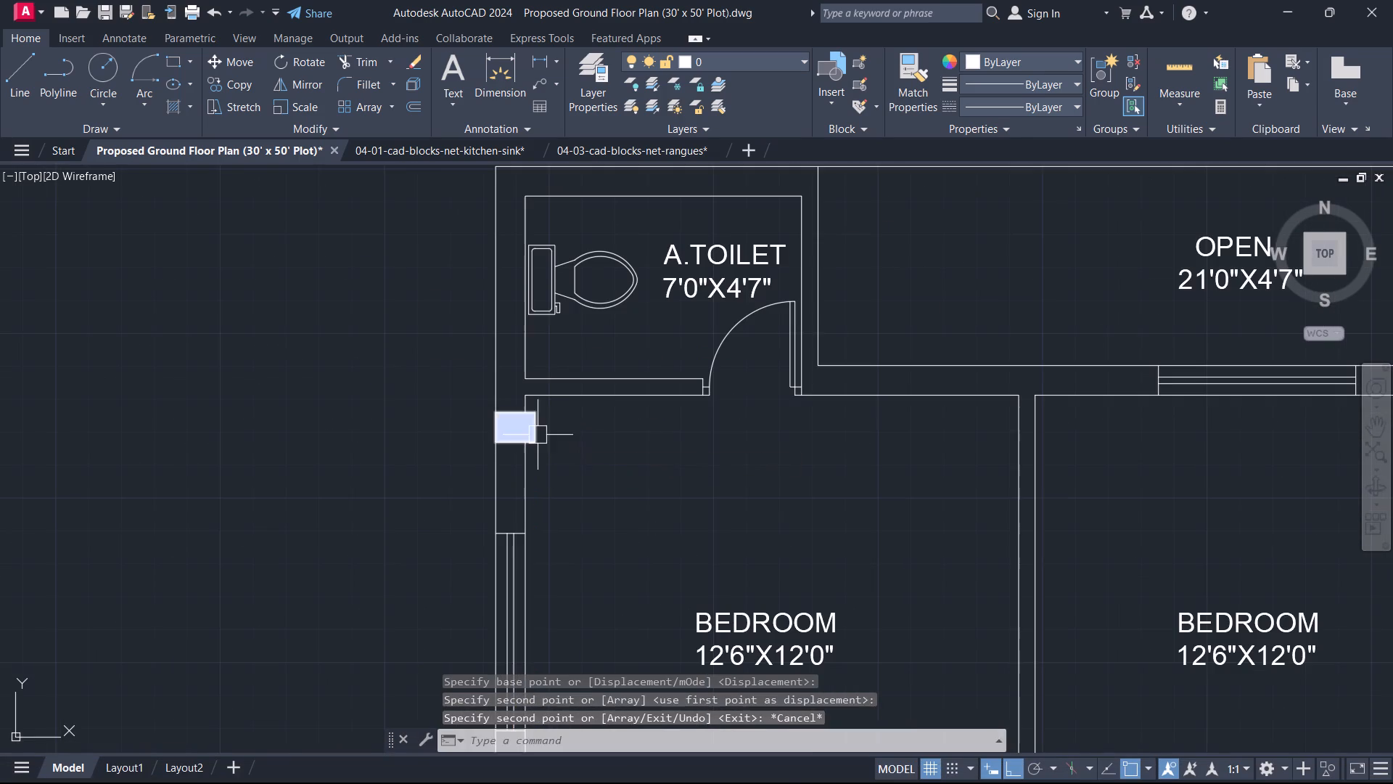
# Draw a short line across the west end of the attached toilet's south wall, along the west wall's inner face.
pyautogui.scroll(3, 535, 433)
pyautogui.moveTo(535, 433); pyautogui.dragTo(567, 494, button='middle')
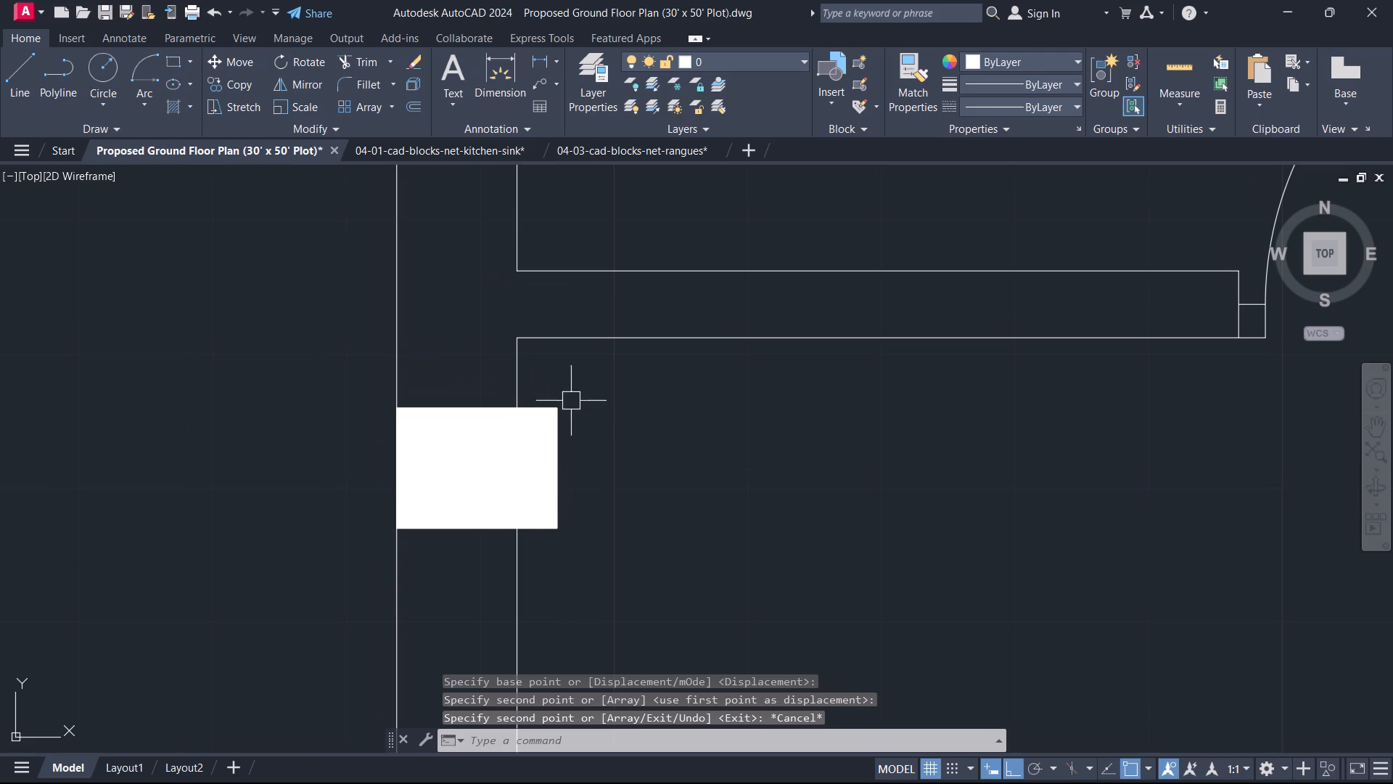
pyautogui.write('L')
pyautogui.press('space')
pyautogui.click(519, 270)
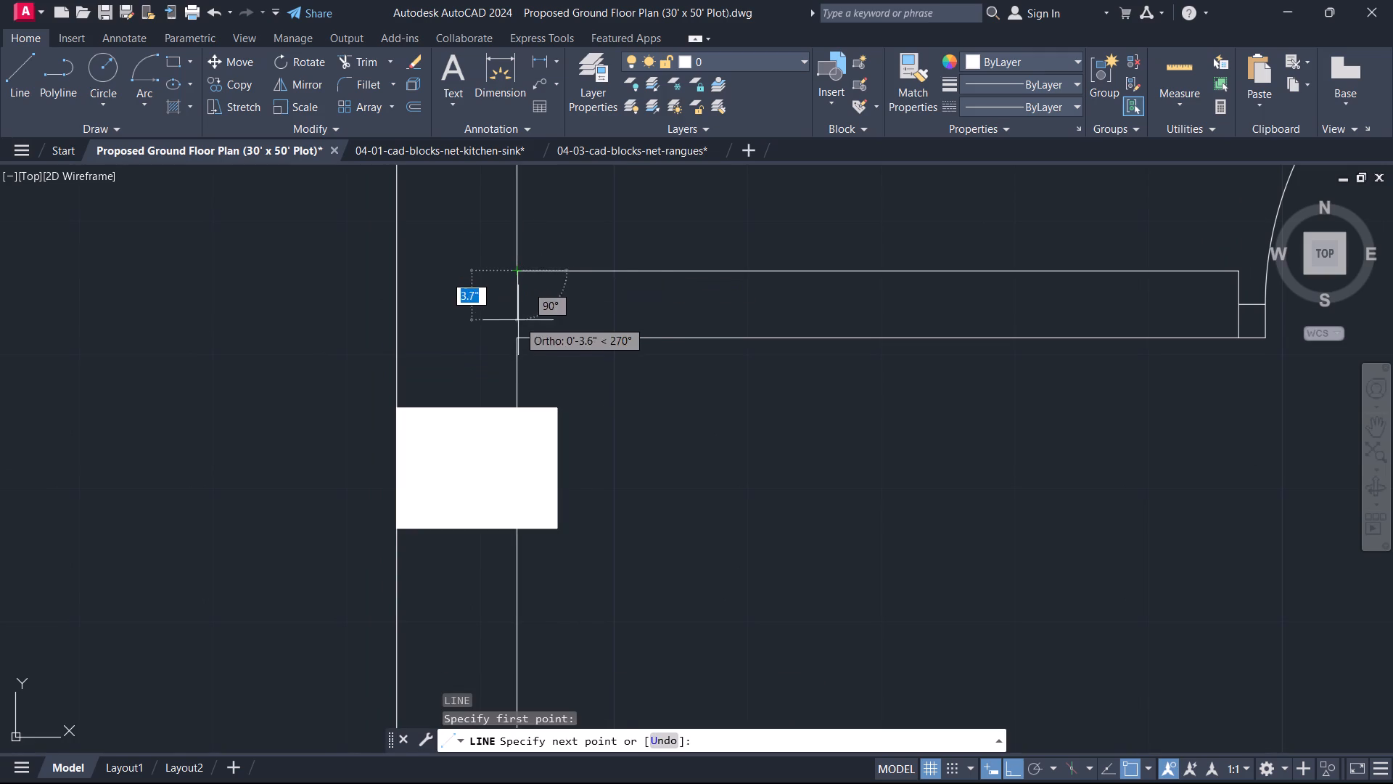
pyautogui.click(519, 338)
pyautogui.press('Escape')
# Draw a horizontal guide line from the short line's midpoint eastward along the centre of the attached toilet's south wall.
pyautogui.write('L')
pyautogui.press('space')
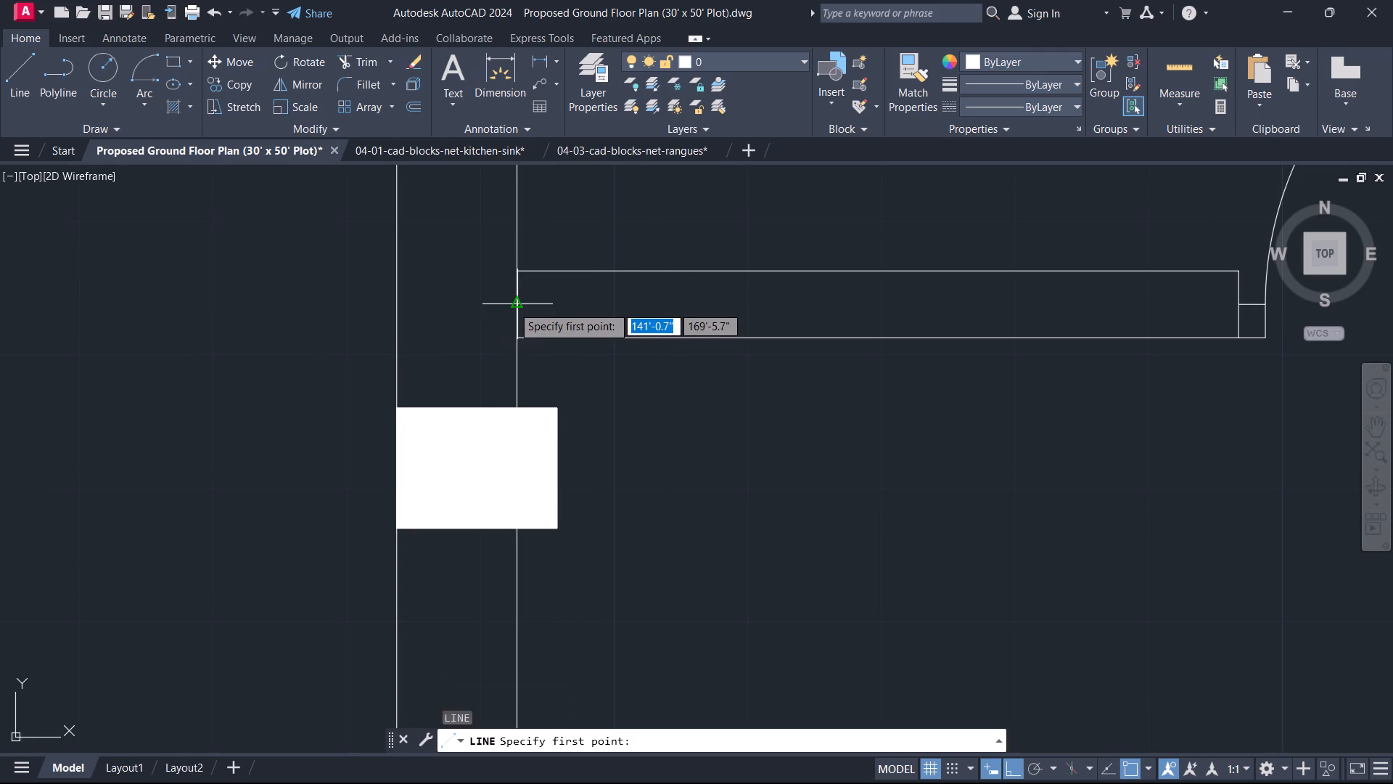
pyautogui.click(512, 301)
pyautogui.click(1025, 303)
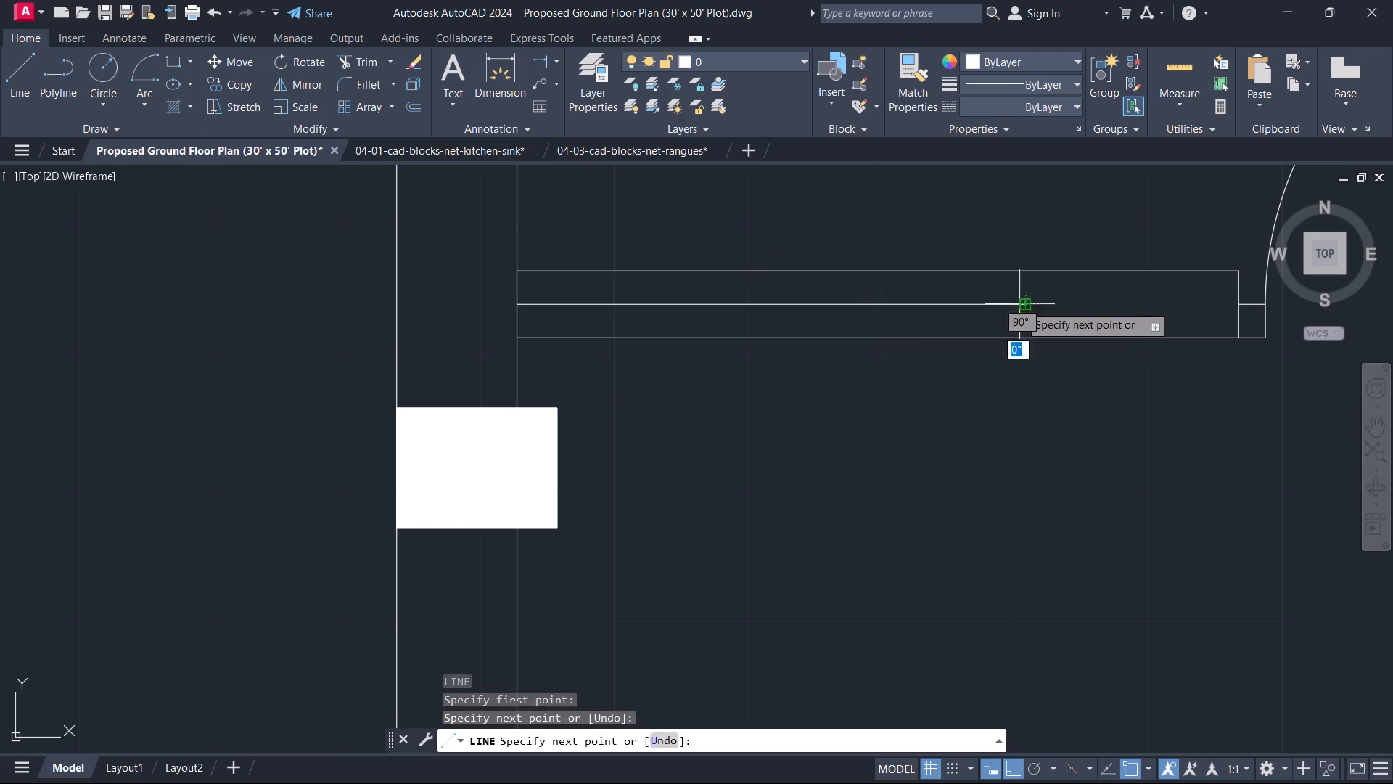
pyautogui.press('Escape')
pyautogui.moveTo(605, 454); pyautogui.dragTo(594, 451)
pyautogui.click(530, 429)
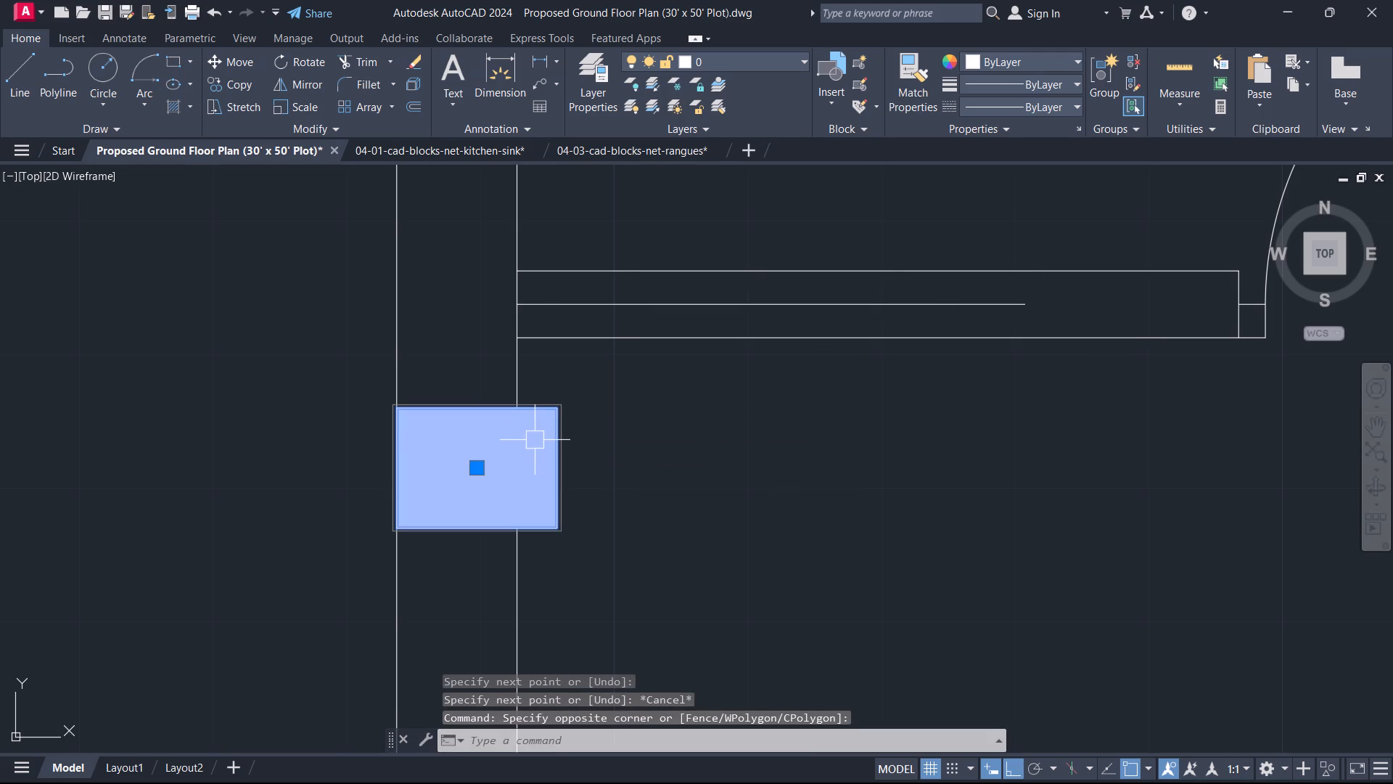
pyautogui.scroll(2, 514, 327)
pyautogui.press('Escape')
# Delete the short line across the west end of the attached toilet's south wall.
pyautogui.moveTo(540, 320); pyautogui.dragTo(530, 316)
pyautogui.click(496, 301)
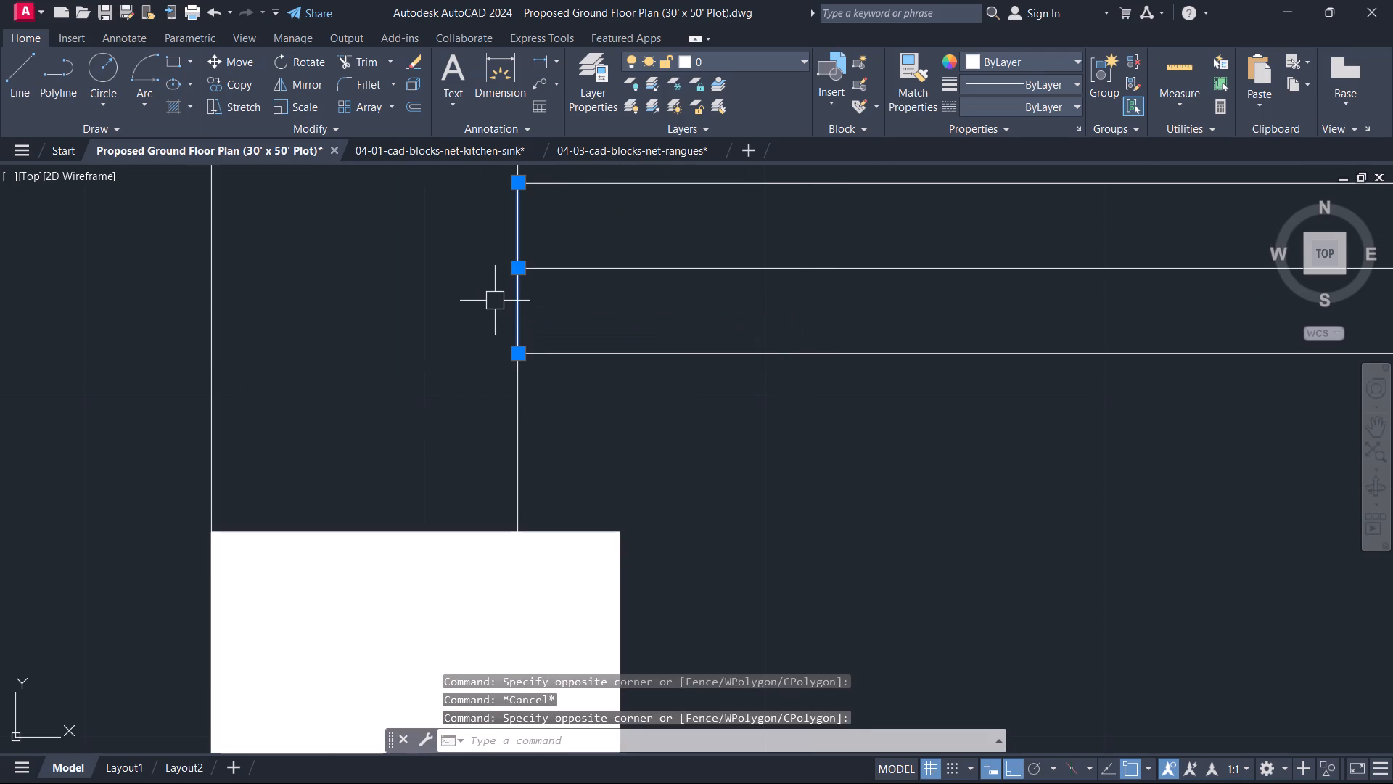
pyautogui.press('Delete')
# Move the new west wall column north by its east-side midpoint onto the guide line in the attached toilet's south wall.
pyautogui.click(628, 584)
pyautogui.scroll(-2, 633, 550)
pyautogui.moveTo(633, 550); pyautogui.dragTo(622, 330, button='middle')
pyautogui.write('M')
pyautogui.press('space')
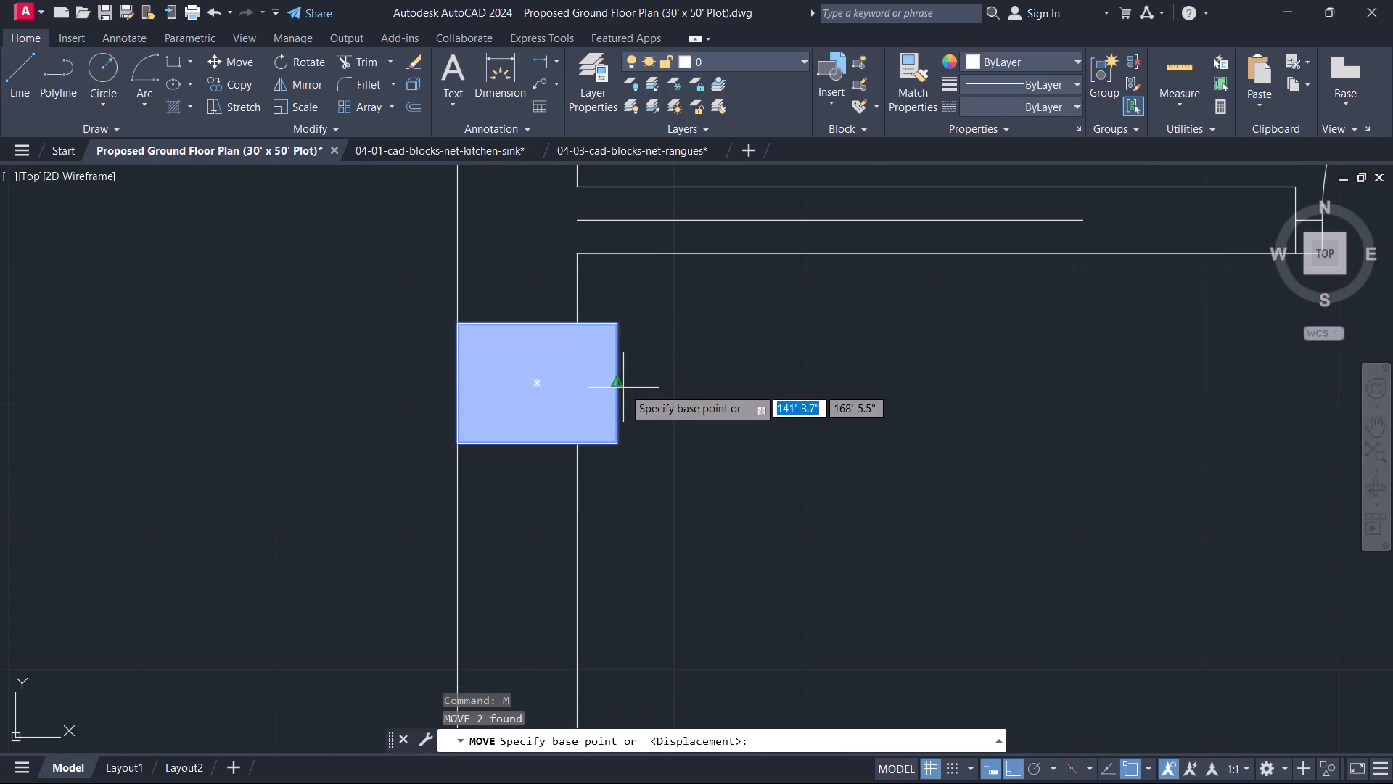
pyautogui.click(617, 377)
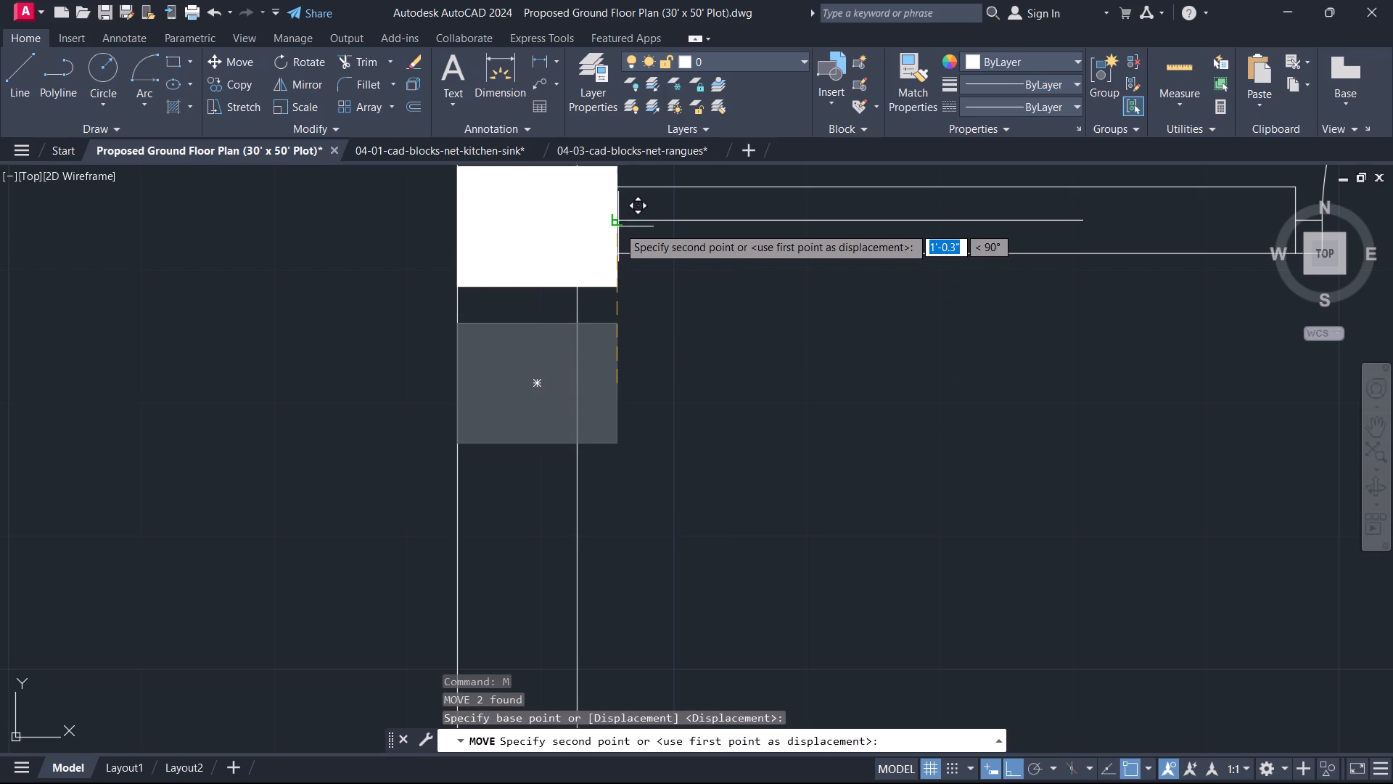
pyautogui.click(618, 221)
# Delete the guide line inside the attached toilet's south wall.
pyautogui.click(660, 216)
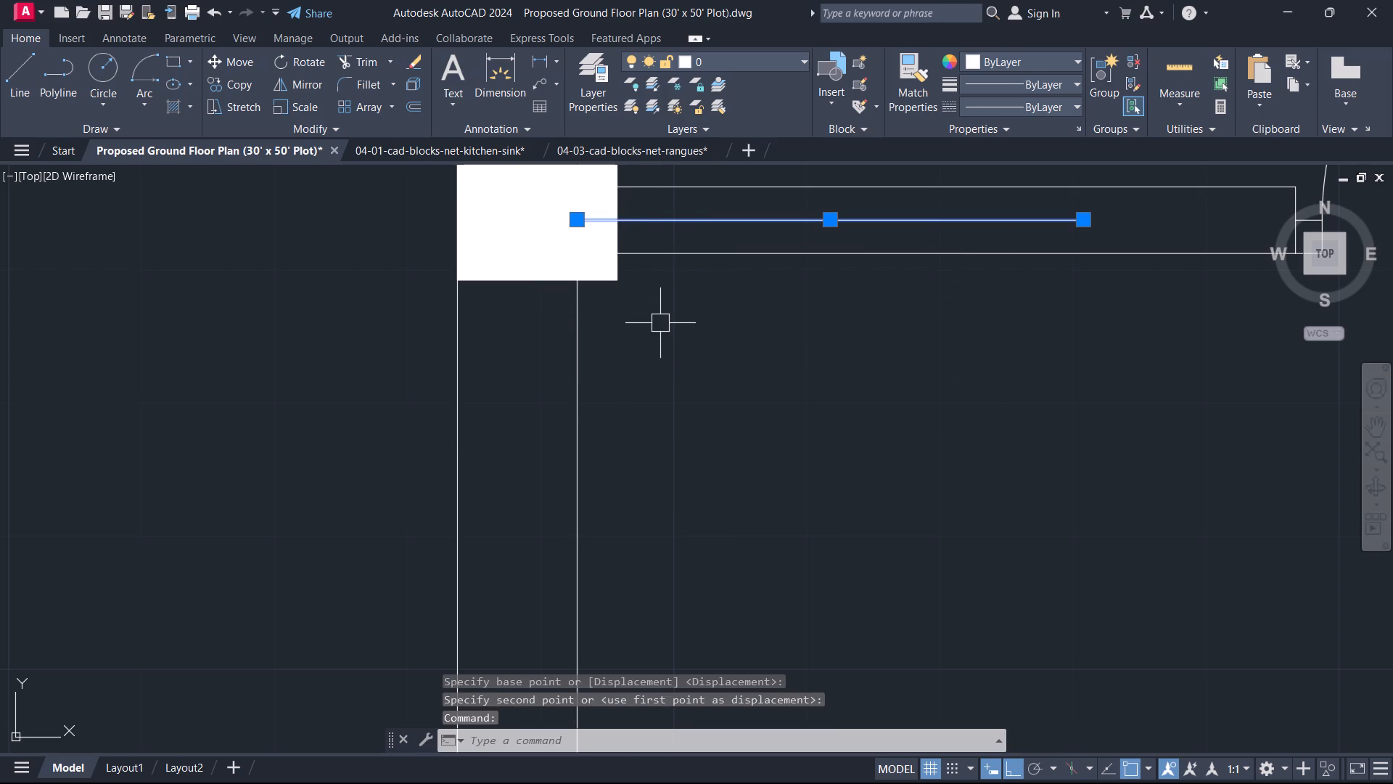
pyautogui.press('Delete')
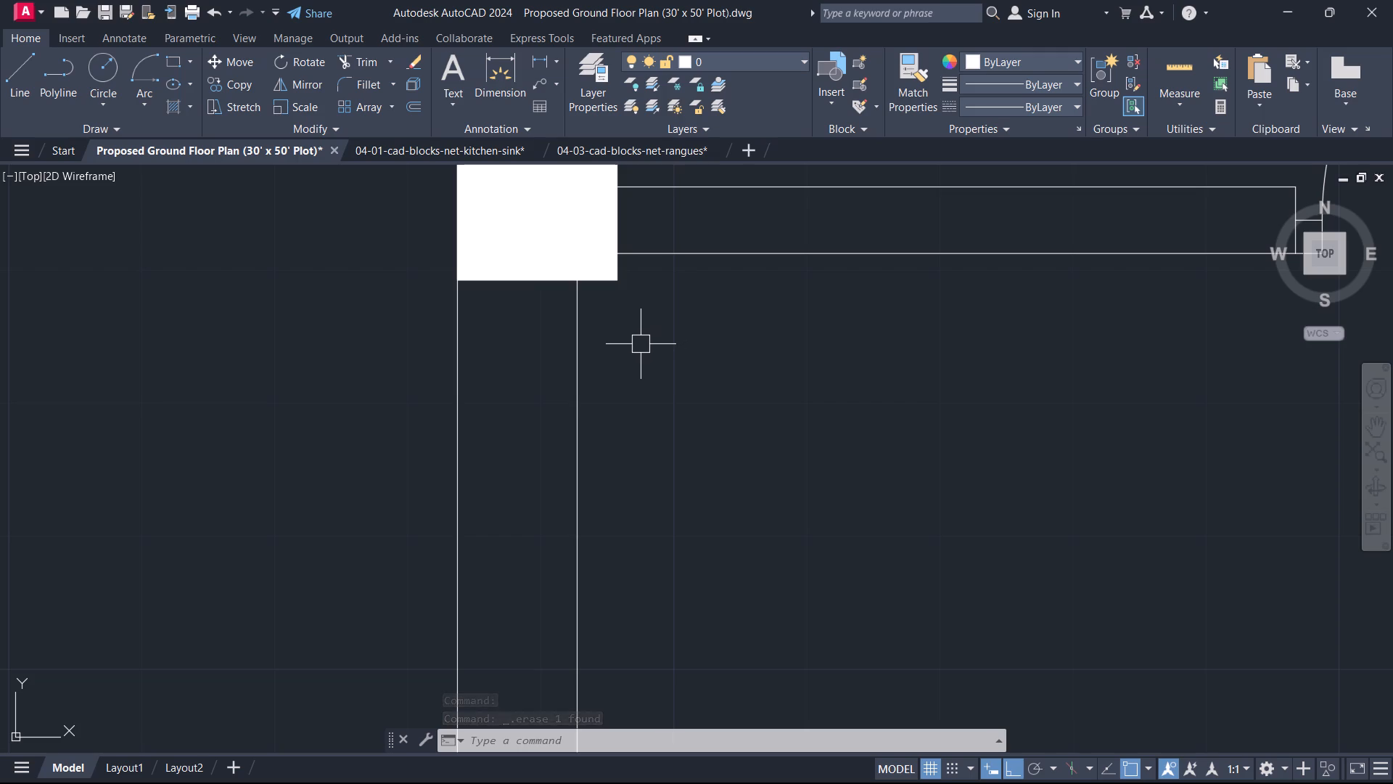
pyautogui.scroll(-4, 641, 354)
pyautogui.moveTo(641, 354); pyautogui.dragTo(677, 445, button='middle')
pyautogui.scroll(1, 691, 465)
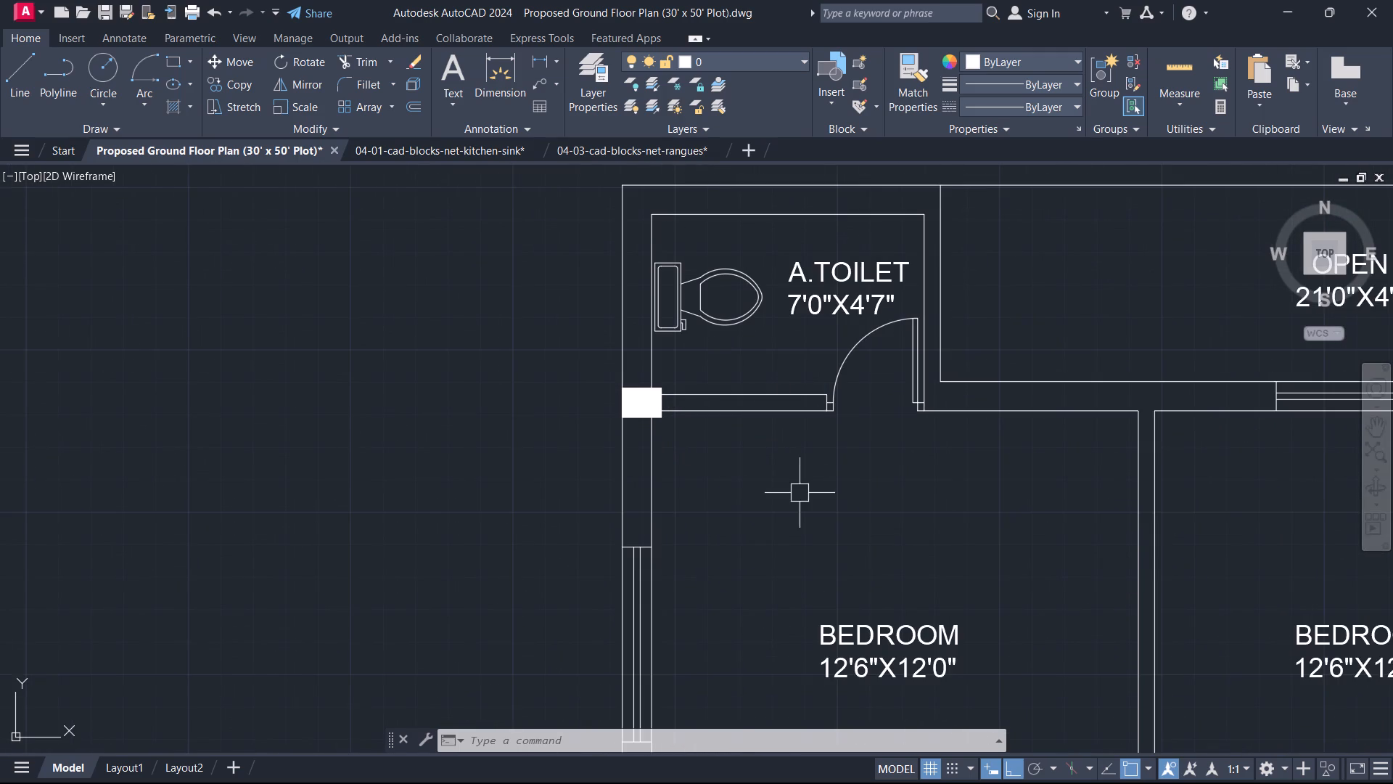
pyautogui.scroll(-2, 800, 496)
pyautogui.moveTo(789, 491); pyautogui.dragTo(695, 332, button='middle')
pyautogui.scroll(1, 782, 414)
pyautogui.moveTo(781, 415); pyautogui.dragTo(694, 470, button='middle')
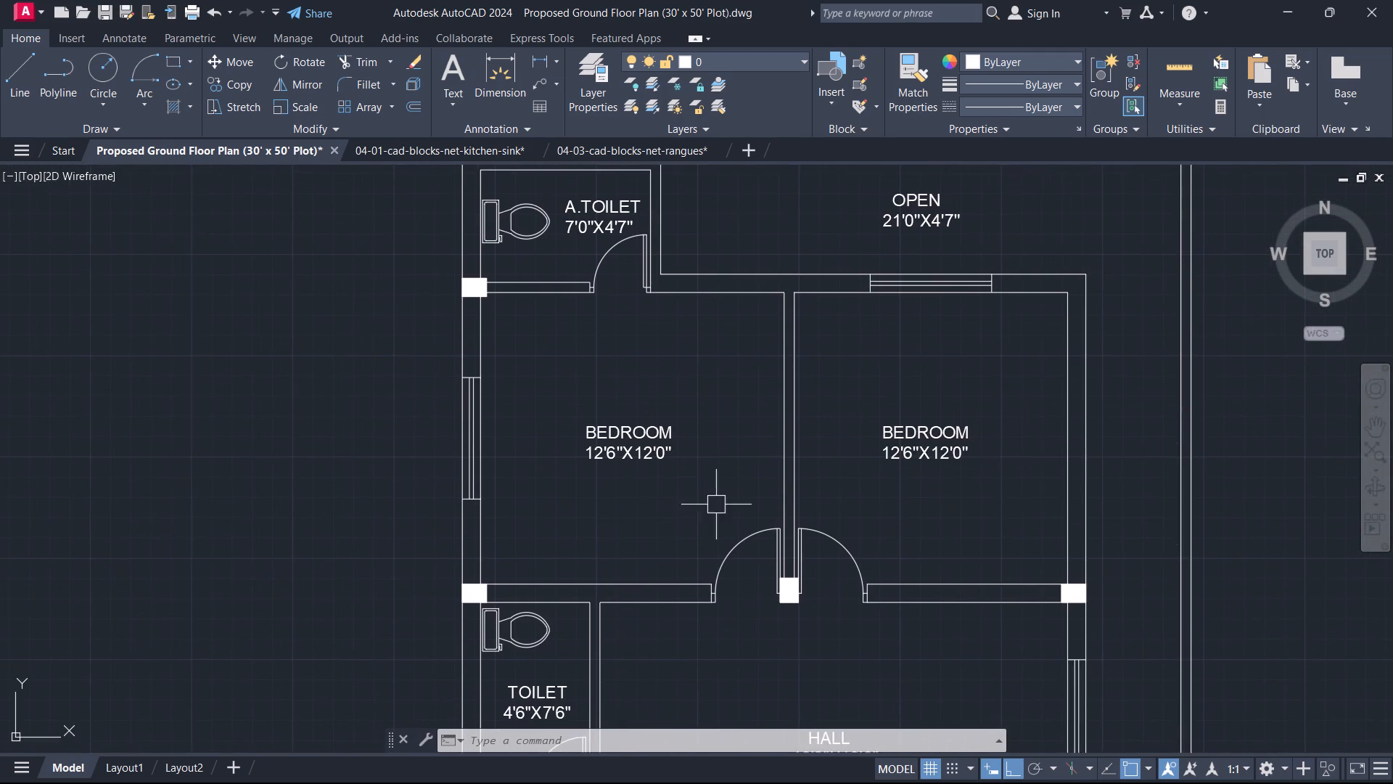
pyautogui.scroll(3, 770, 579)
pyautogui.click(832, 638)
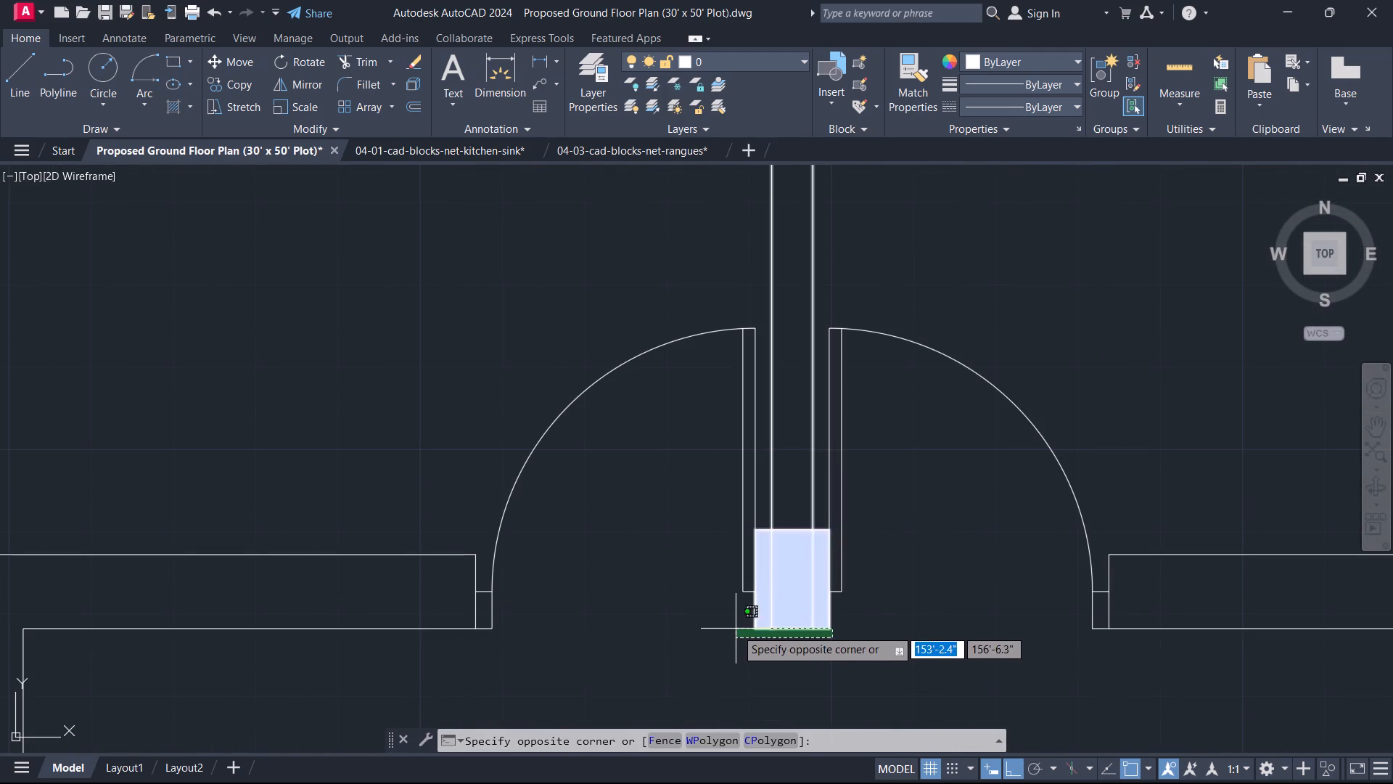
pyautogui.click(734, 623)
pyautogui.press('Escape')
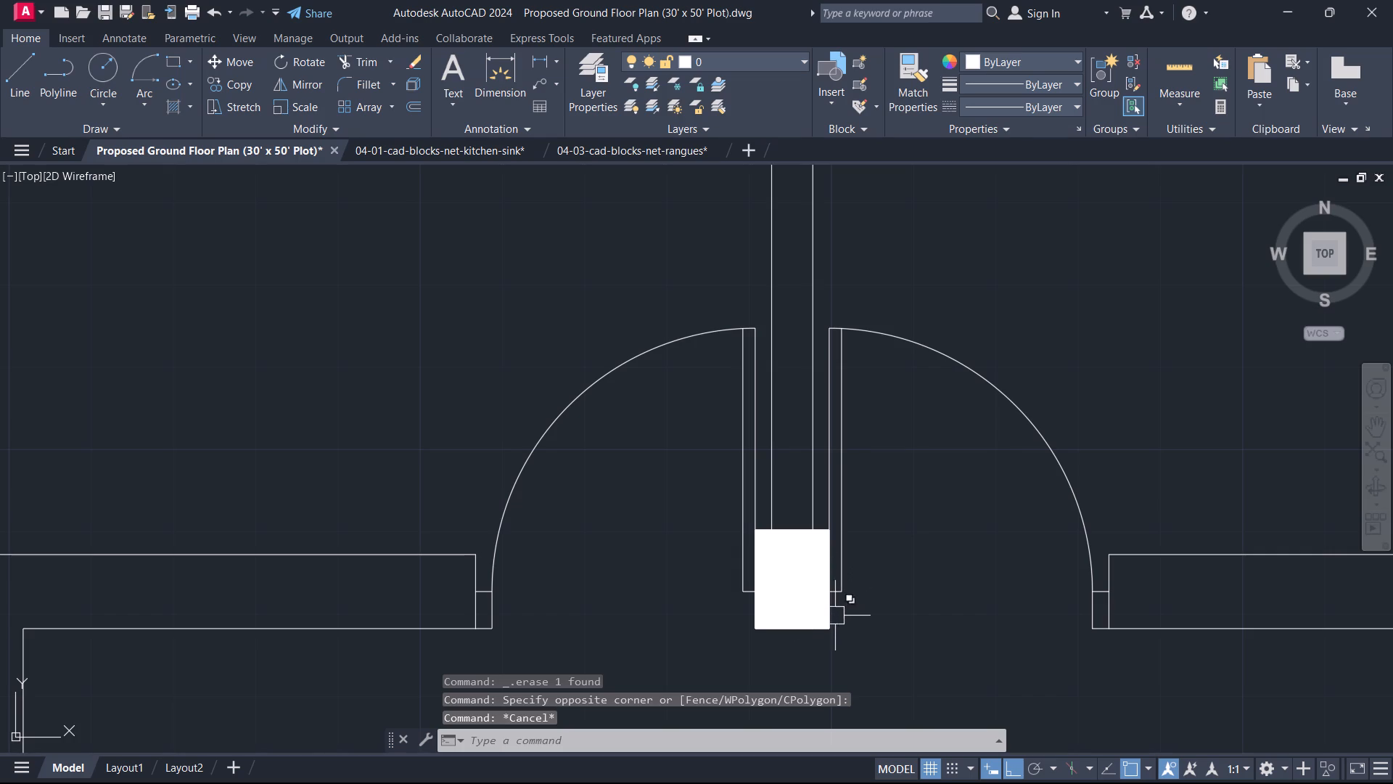
# Copy the column between the two bedroom doors about 12'-6" north to the partition's junction with the bedrooms' north wall.
pyautogui.click(835, 616)
pyautogui.scroll(-2, 797, 546)
pyautogui.moveTo(797, 545); pyautogui.dragTo(792, 613, button='middle')
pyautogui.scroll(-2, 792, 613)
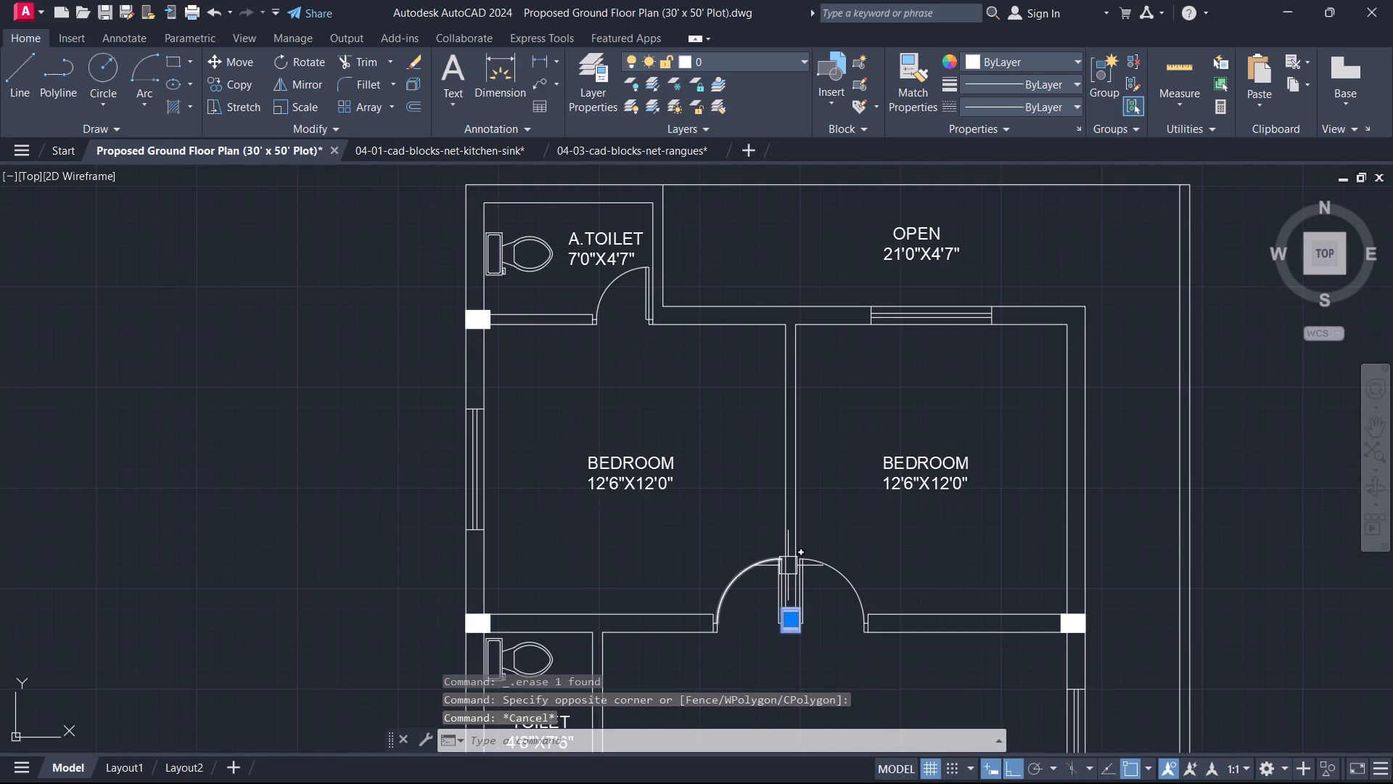
pyautogui.press('c')
pyautogui.write('O')
pyautogui.press('space')
pyautogui.scroll(3, 787, 565)
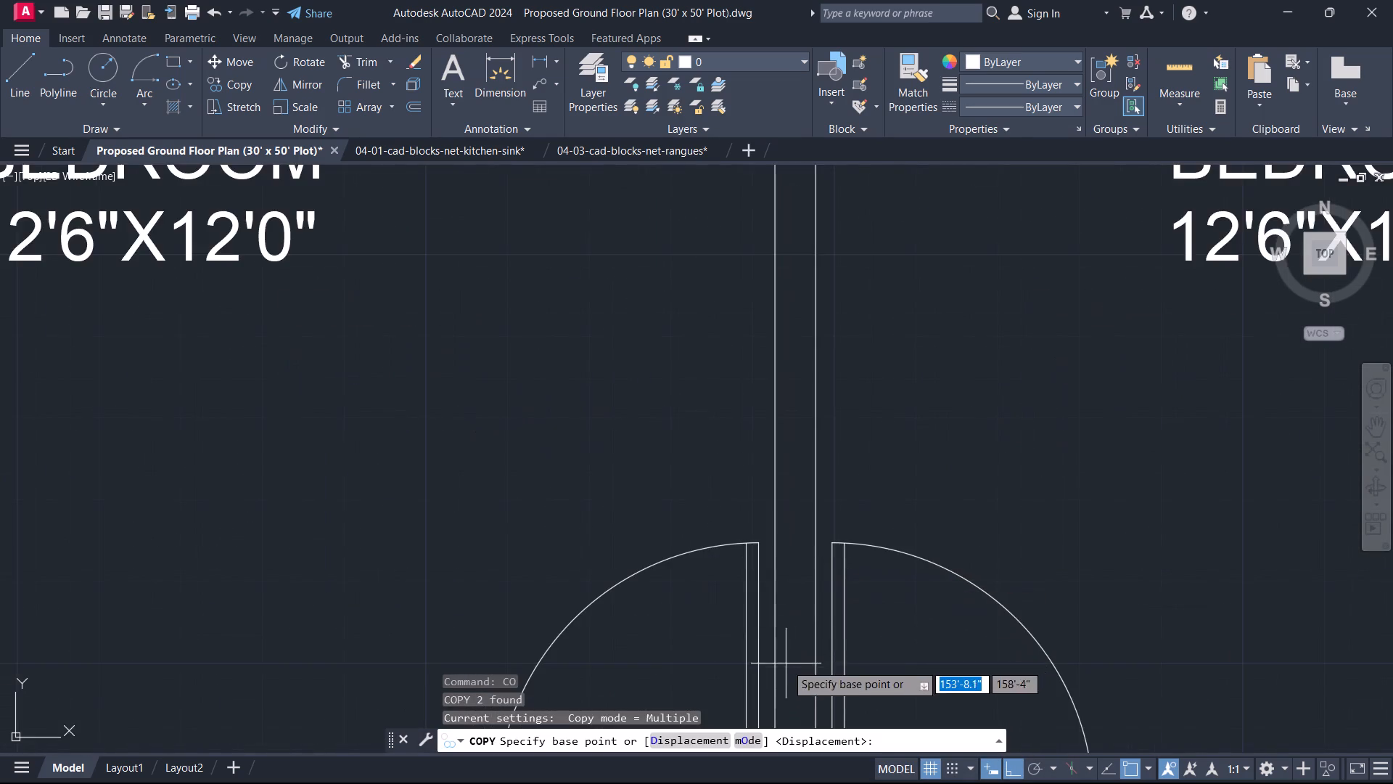
pyautogui.moveTo(786, 663); pyautogui.dragTo(803, 332, button='middle')
pyautogui.click(813, 410)
pyautogui.scroll(-3, 817, 288)
pyautogui.moveTo(817, 288); pyautogui.dragTo(797, 553, button='middle')
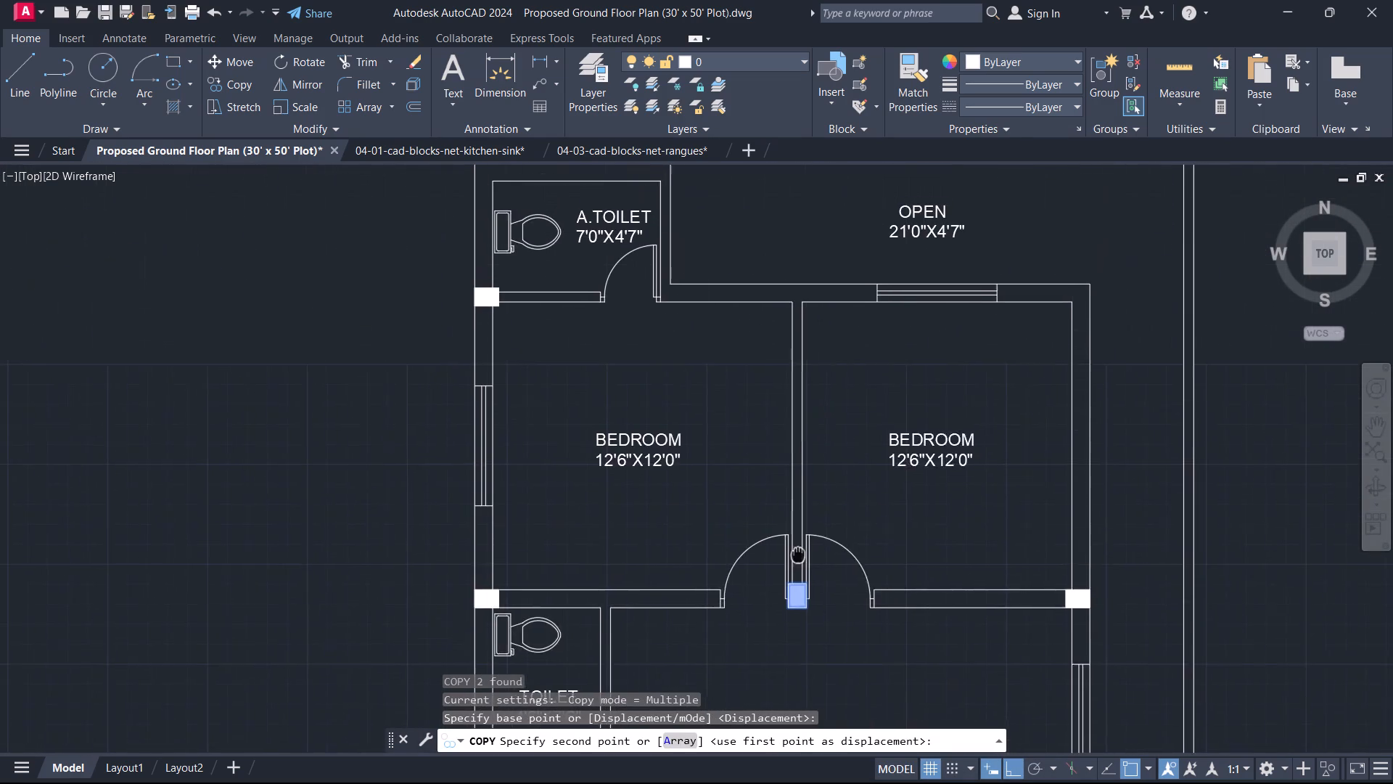
pyautogui.moveTo(797, 553); pyautogui.dragTo(797, 553, button='middle')
pyautogui.scroll(3, 770, 271)
pyautogui.click(839, 273)
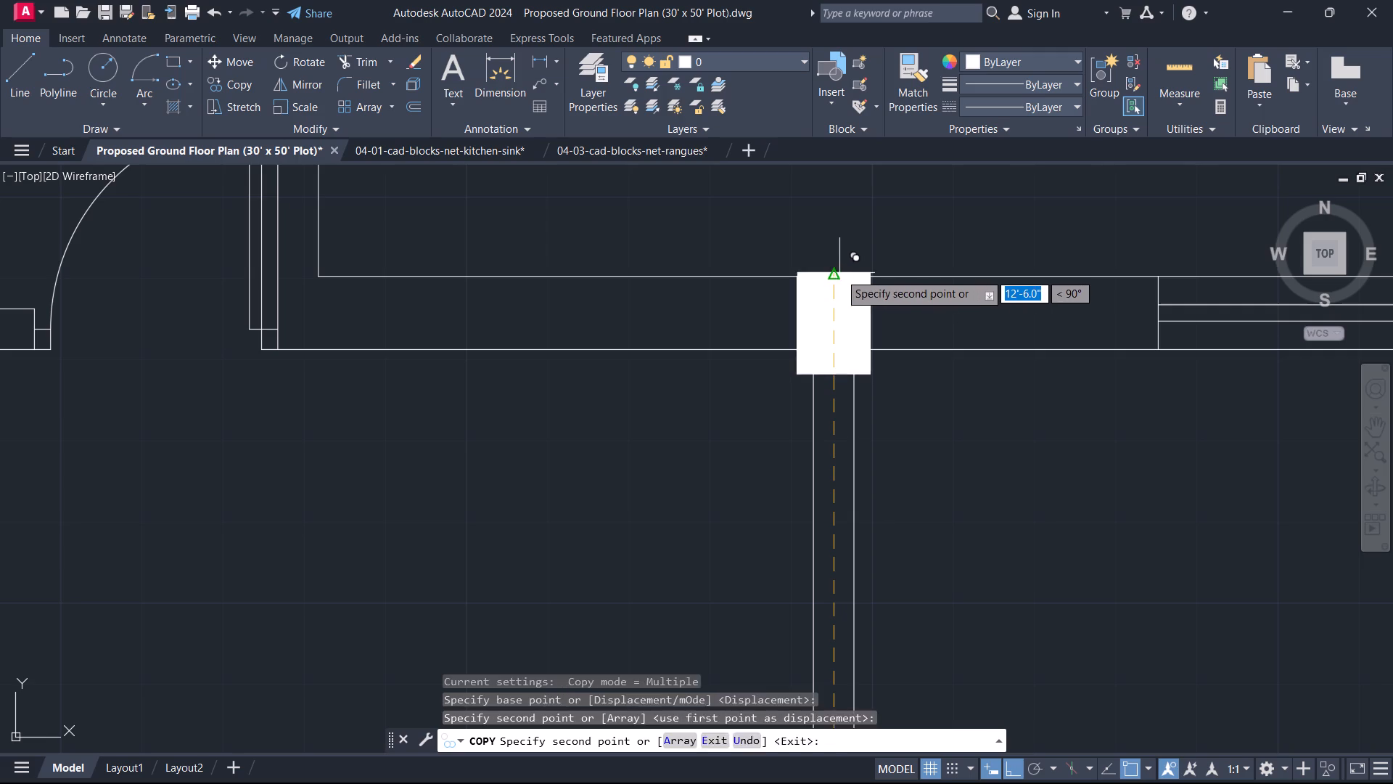
pyautogui.press('Escape')
# Copy the column at the junction of the hall's north wall and east wall to the east bedroom's northeast corner.
pyautogui.scroll(-3, 833, 316)
pyautogui.moveTo(900, 368); pyautogui.dragTo(760, 263, button='middle')
pyautogui.scroll(3, 1033, 555)
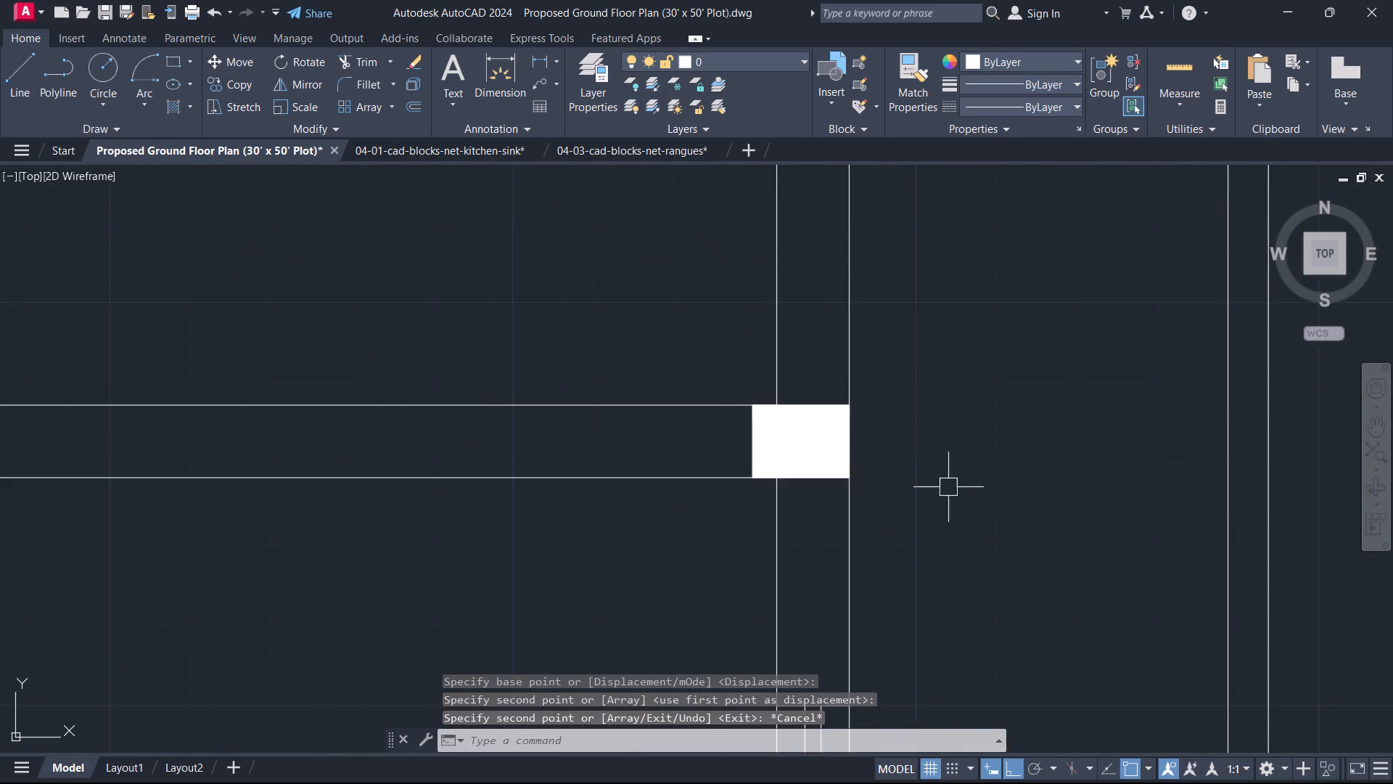
pyautogui.scroll(1, 948, 487)
pyautogui.moveTo(751, 505); pyautogui.dragTo(741, 481)
pyautogui.click(728, 437)
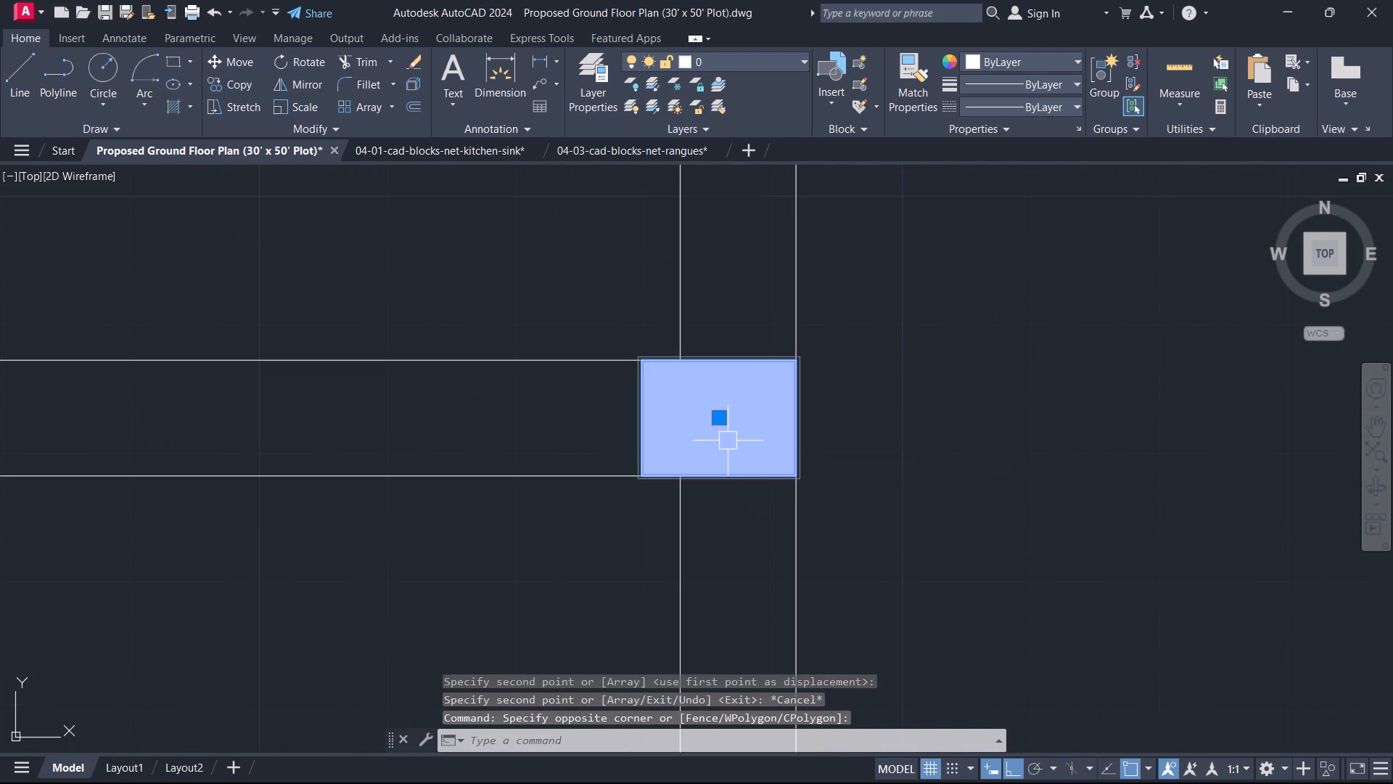
pyautogui.scroll(-4, 731, 443)
pyautogui.moveTo(715, 429); pyautogui.dragTo(862, 543, button='middle')
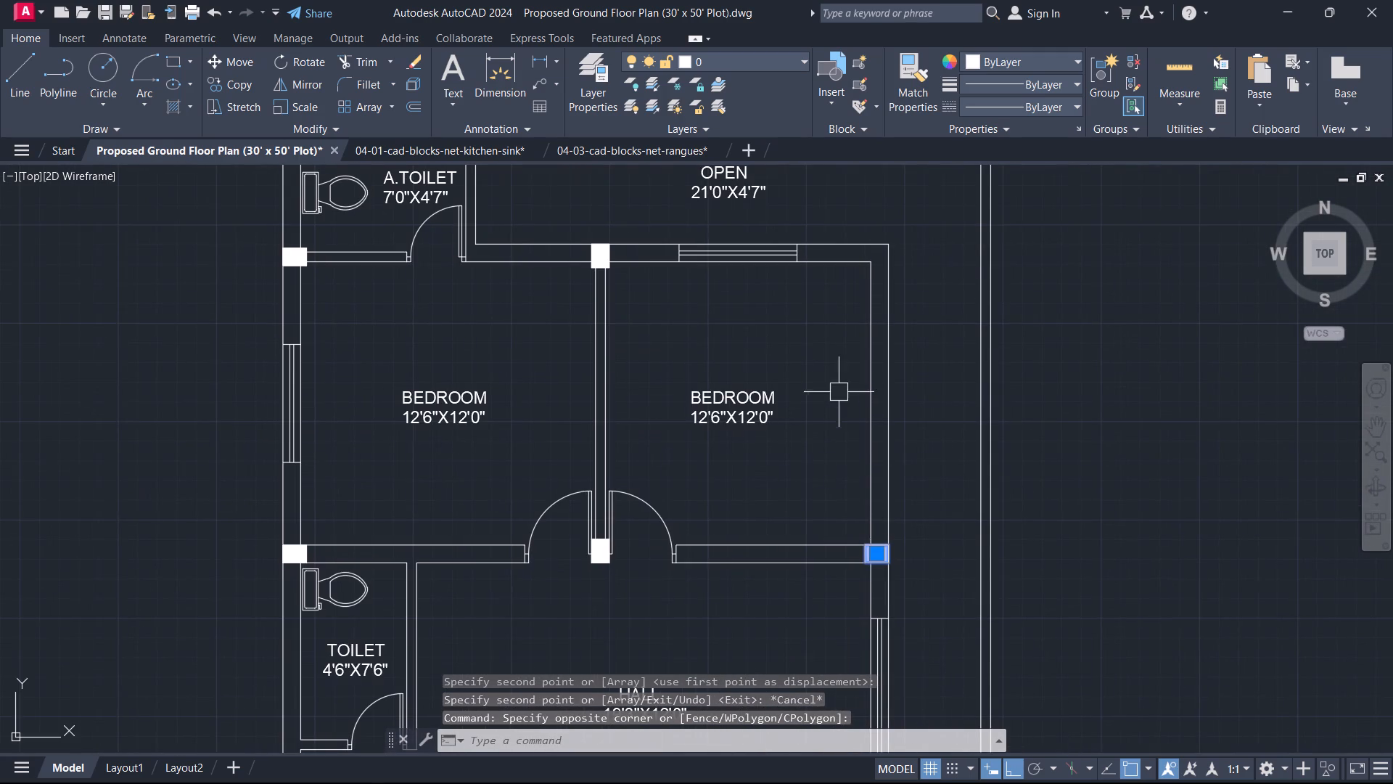
pyautogui.write('CO')
pyautogui.press('space')
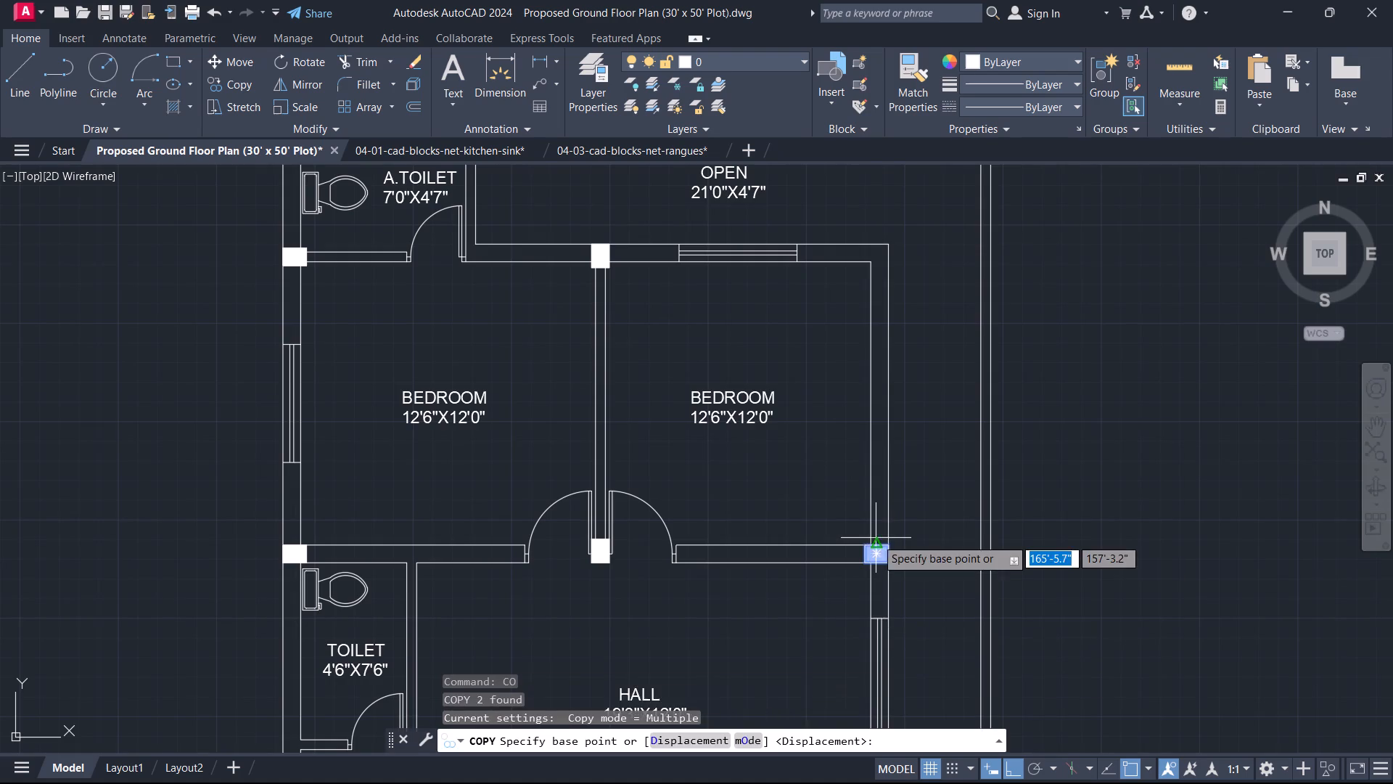
pyautogui.scroll(2, 897, 546)
pyautogui.click(863, 549)
pyautogui.scroll(-1, 865, 430)
pyautogui.moveTo(865, 430); pyautogui.dragTo(876, 626, button='middle')
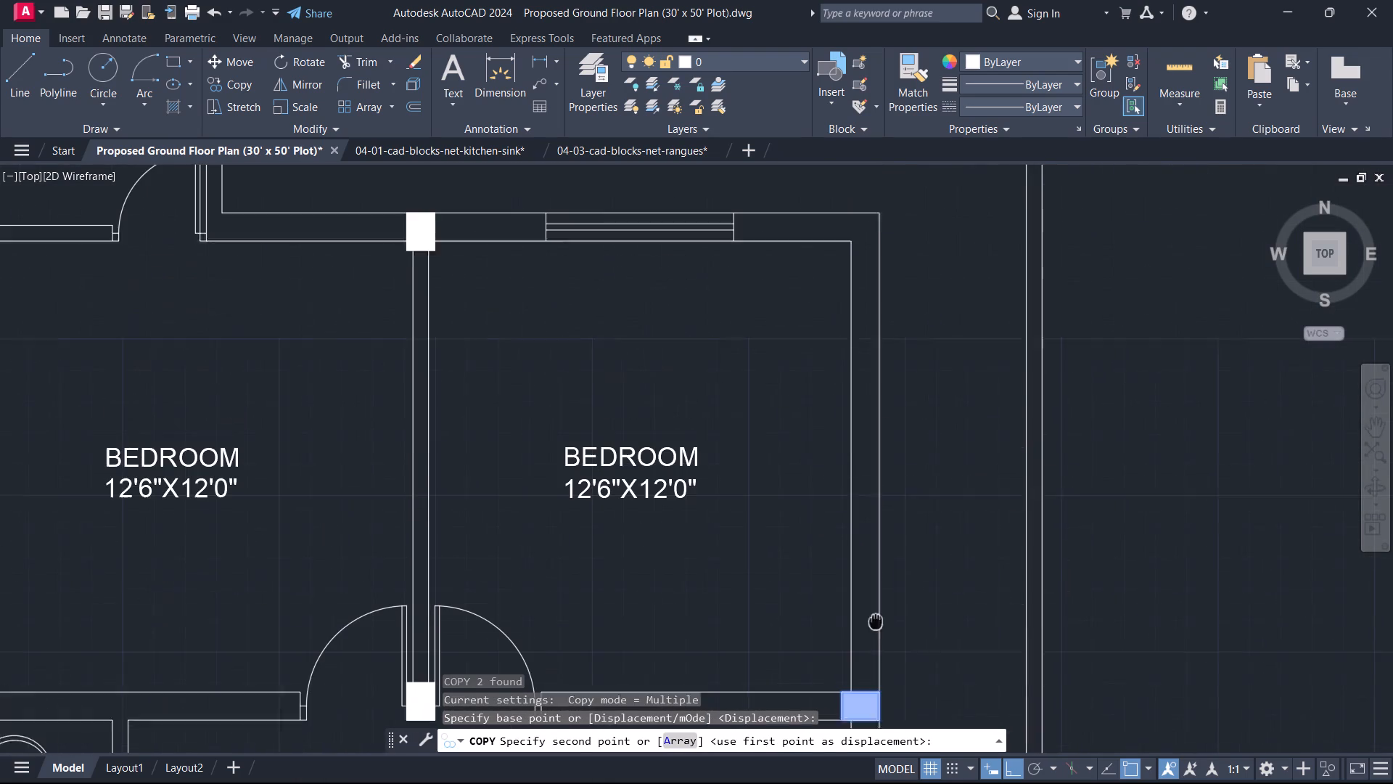
pyautogui.moveTo(876, 626); pyautogui.dragTo(876, 631, button='middle')
pyautogui.click(879, 219)
pyautogui.press('Escape')
# Copy the column between the two bedroom doors about 24'-1" south onto the kitchen's south wall.
pyautogui.scroll(-4, 811, 294)
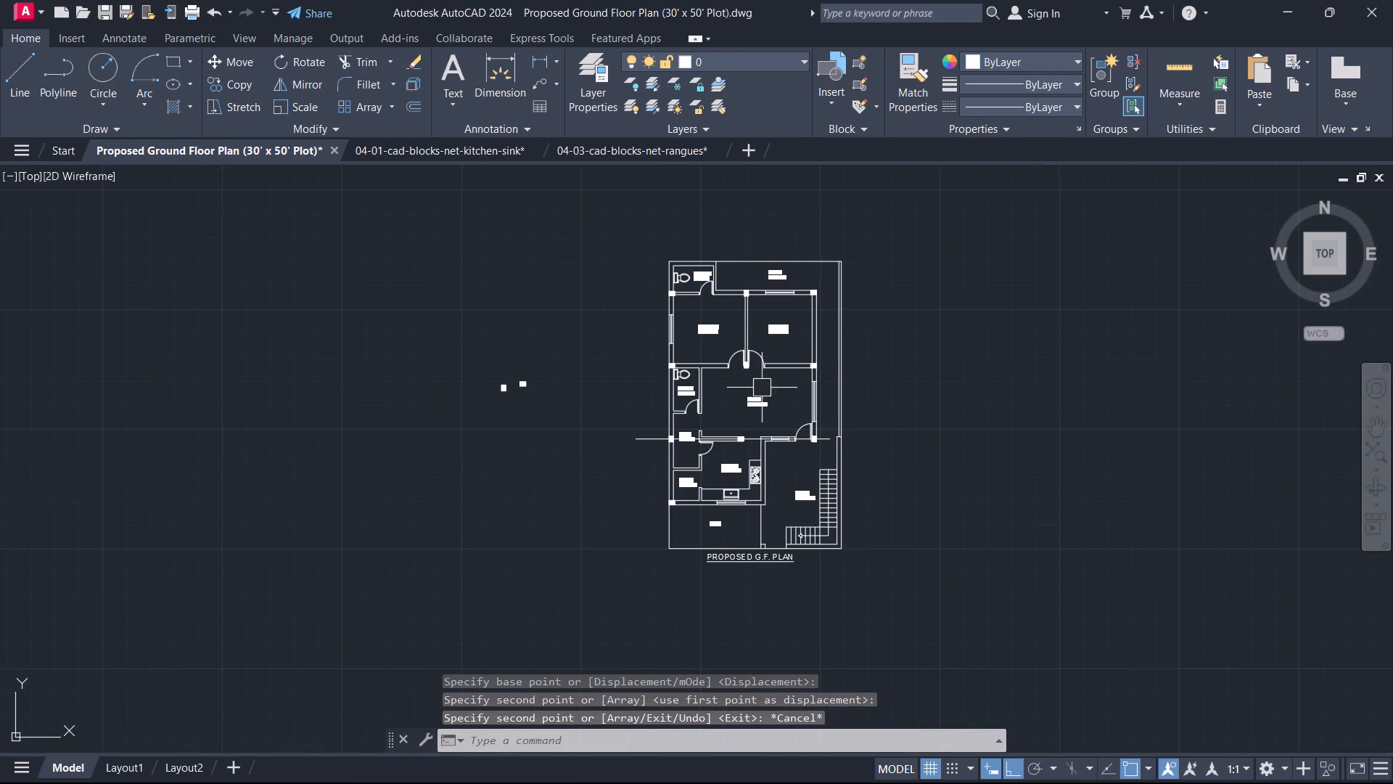
pyautogui.moveTo(776, 463); pyautogui.dragTo(855, 302, button='middle')
pyautogui.scroll(2, 857, 306)
pyautogui.scroll(1, 839, 389)
pyautogui.moveTo(814, 386); pyautogui.dragTo(826, 396, button='middle')
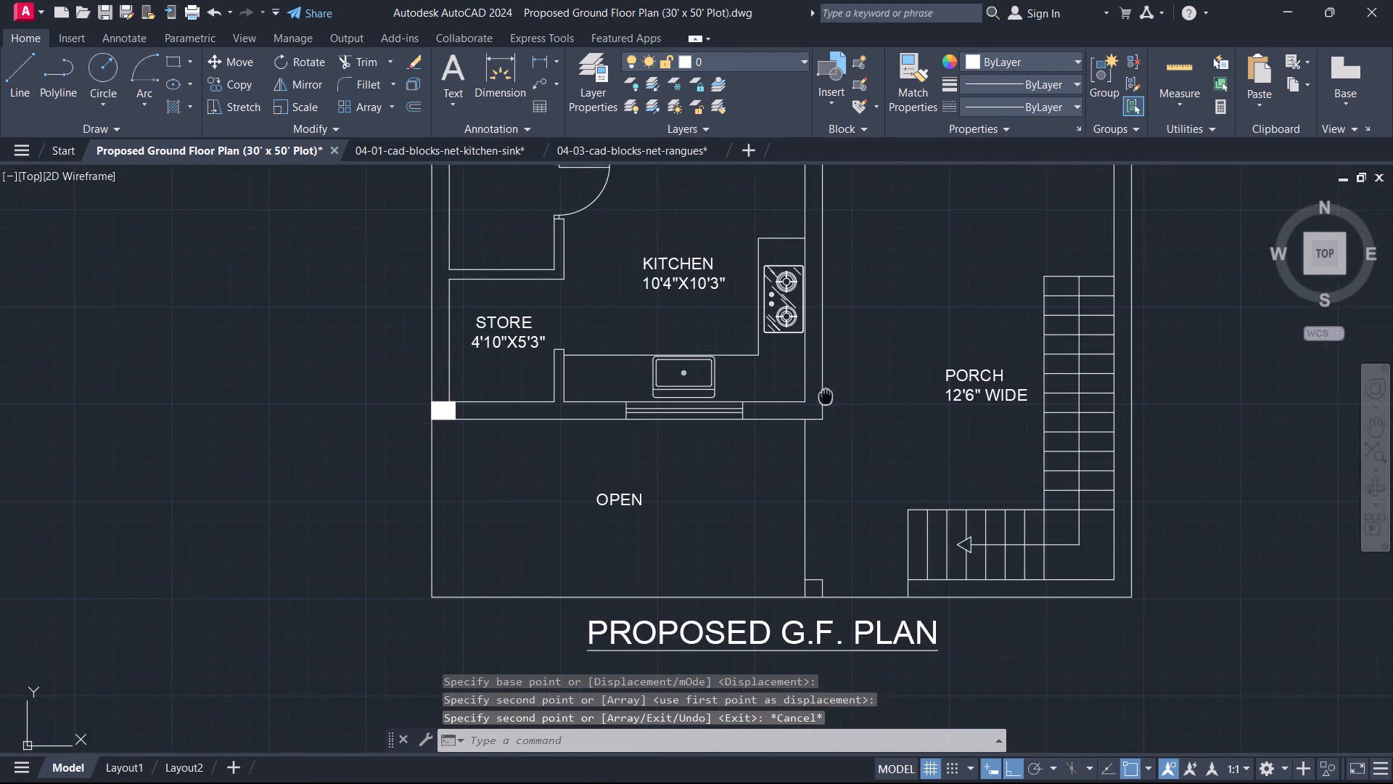
pyautogui.moveTo(826, 396); pyautogui.dragTo(837, 494, button='middle')
pyautogui.scroll(-1, 837, 493)
pyautogui.scroll(1, 792, 504)
pyautogui.moveTo(791, 505); pyautogui.dragTo(787, 550, button='middle')
pyautogui.scroll(1, 789, 531)
pyautogui.scroll(-4, 787, 550)
pyautogui.scroll(2, 773, 475)
pyautogui.scroll(1, 778, 371)
pyautogui.moveTo(778, 370); pyautogui.dragTo(794, 541, button='middle')
pyautogui.scroll(1, 786, 321)
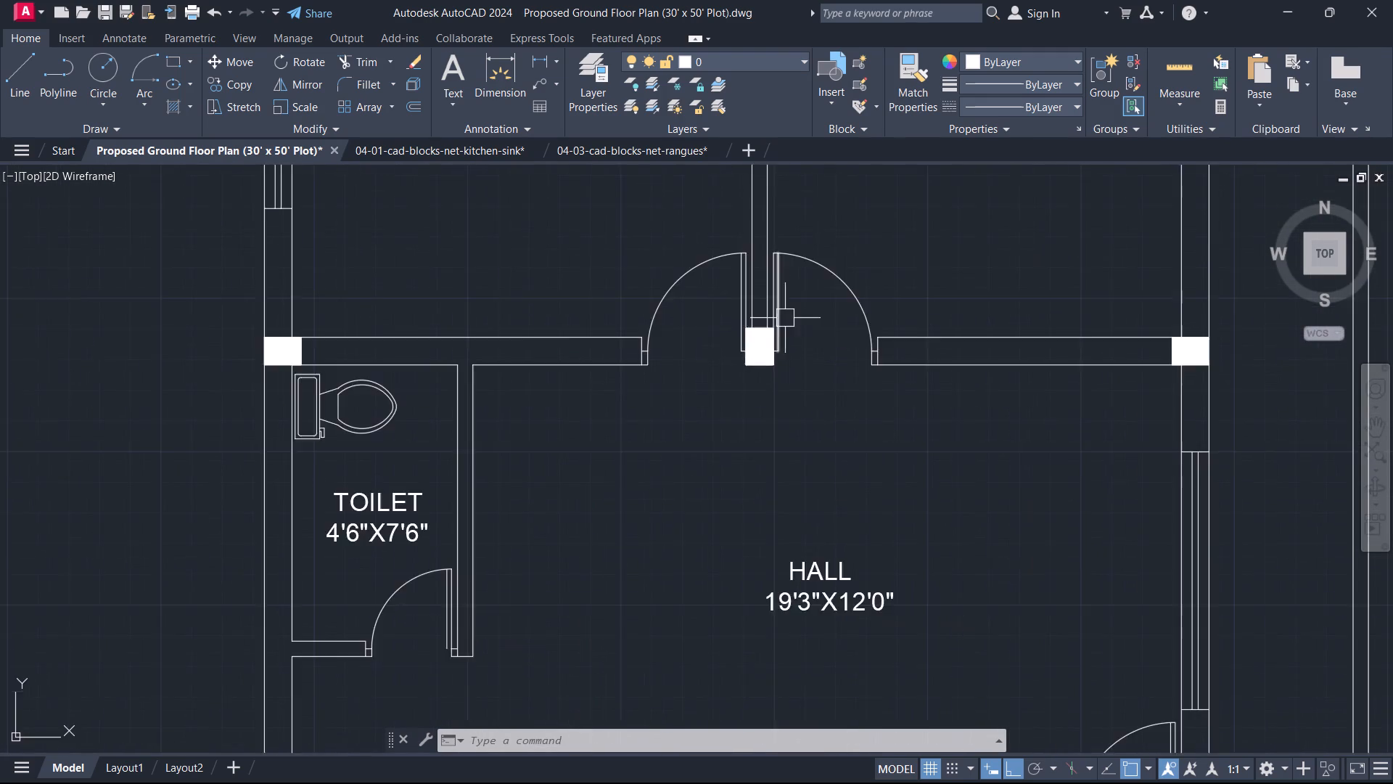
pyautogui.scroll(2, 785, 318)
pyautogui.click(715, 385)
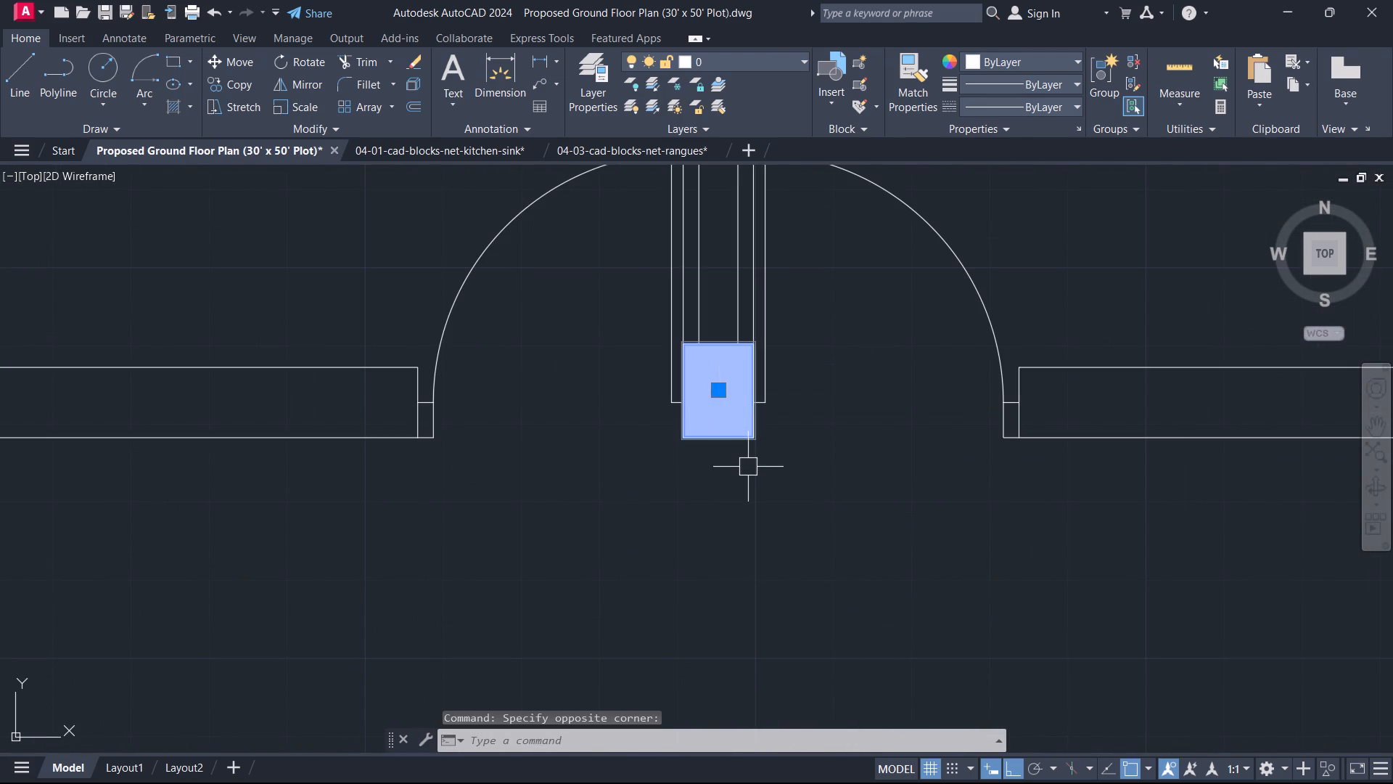
pyautogui.press('c')
pyautogui.press('o')
pyautogui.press('space')
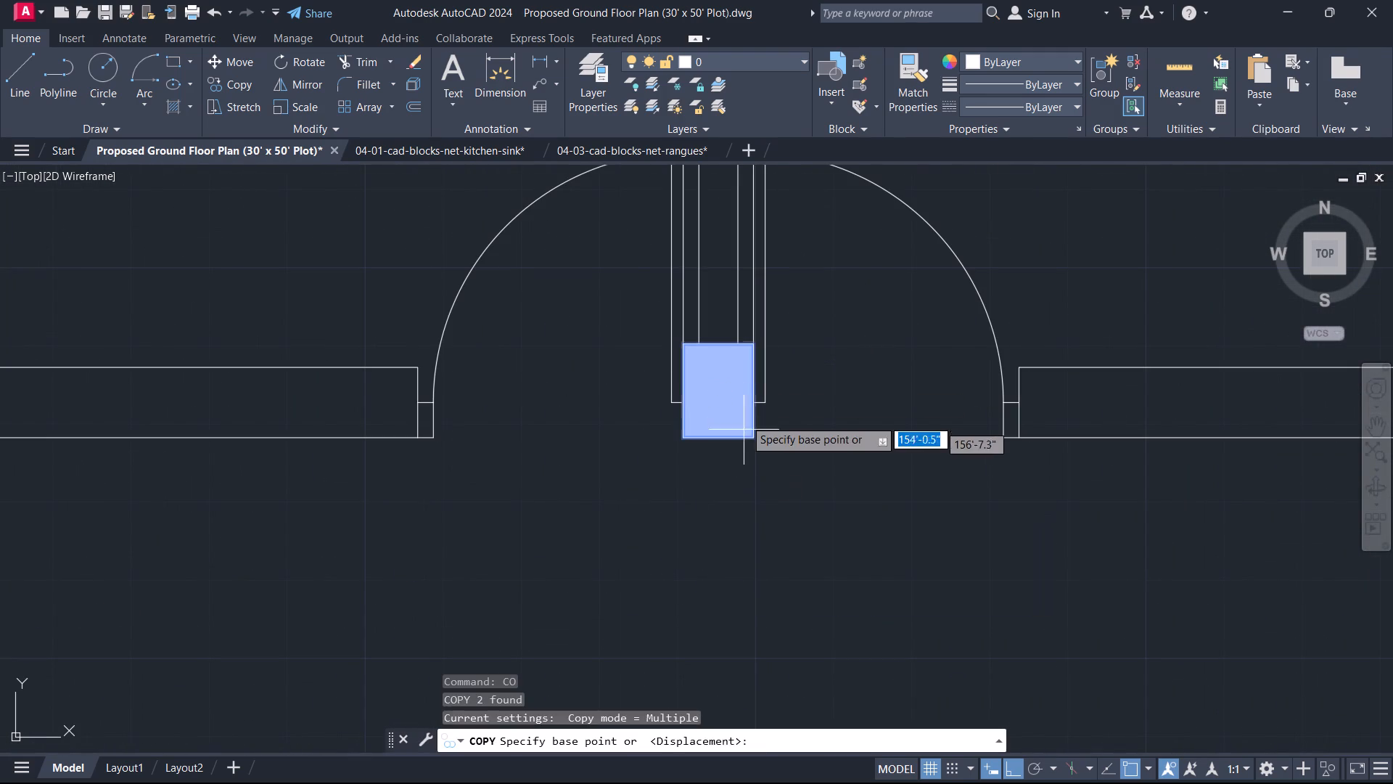
pyautogui.click(720, 342)
pyautogui.scroll(-4, 713, 449)
pyautogui.moveTo(718, 475); pyautogui.dragTo(773, 38, button='middle')
pyautogui.scroll(2, 764, 282)
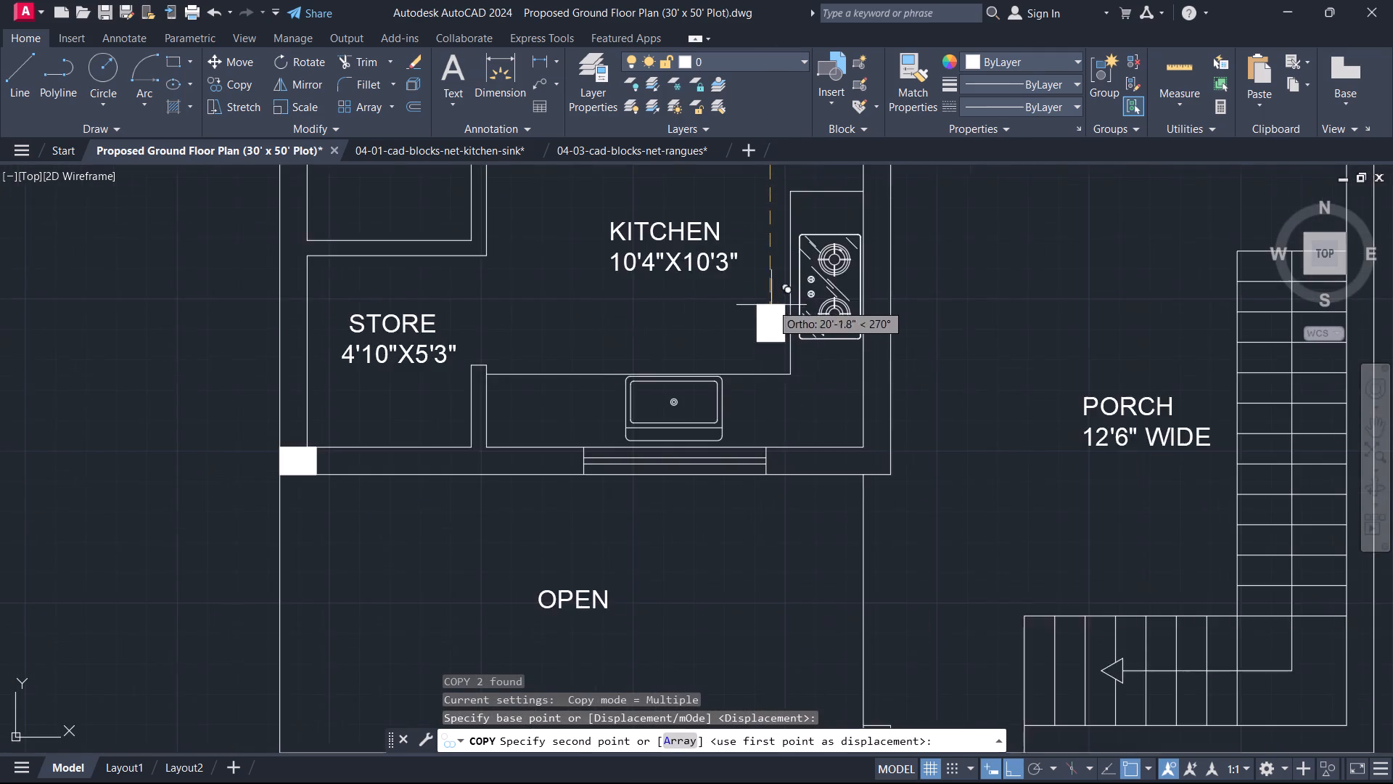
pyautogui.scroll(2, 778, 372)
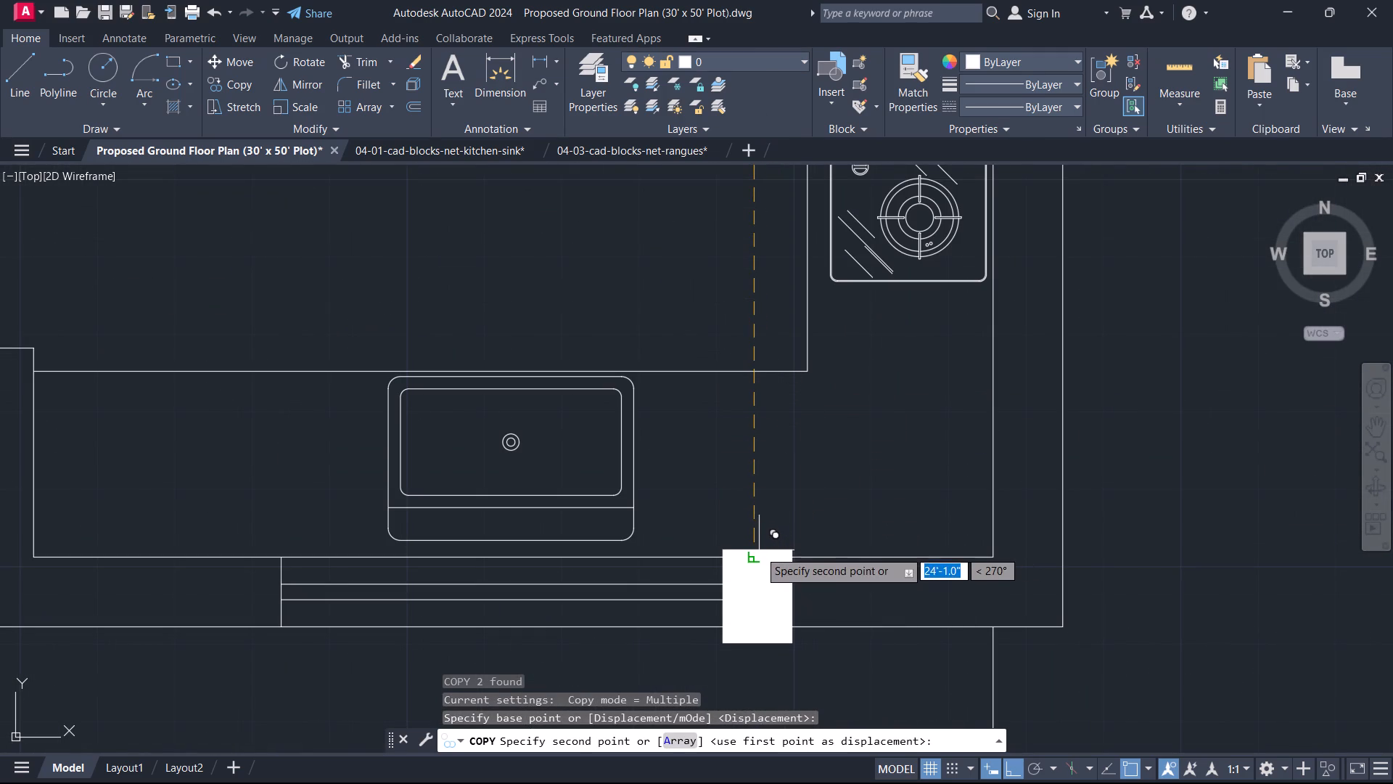
pyautogui.click(761, 556)
pyautogui.press('Escape')
# Delete the window in the kitchen's south wall, including its two inner lines and both end lines.
pyautogui.scroll(3, 752, 568)
pyautogui.moveTo(752, 568); pyautogui.dragTo(887, 444, button='middle')
pyautogui.scroll(-2, 888, 442)
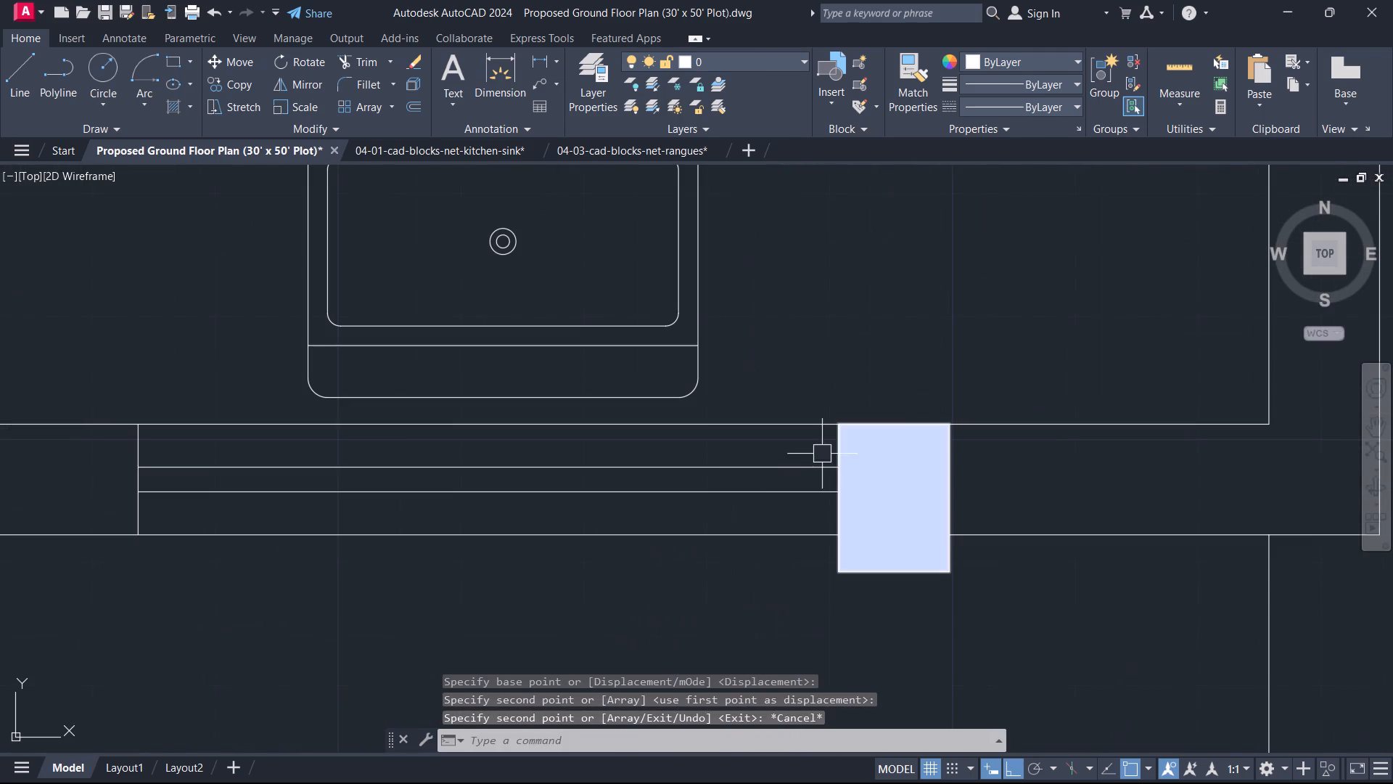
pyautogui.moveTo(774, 510); pyautogui.dragTo(765, 501)
pyautogui.click(725, 450)
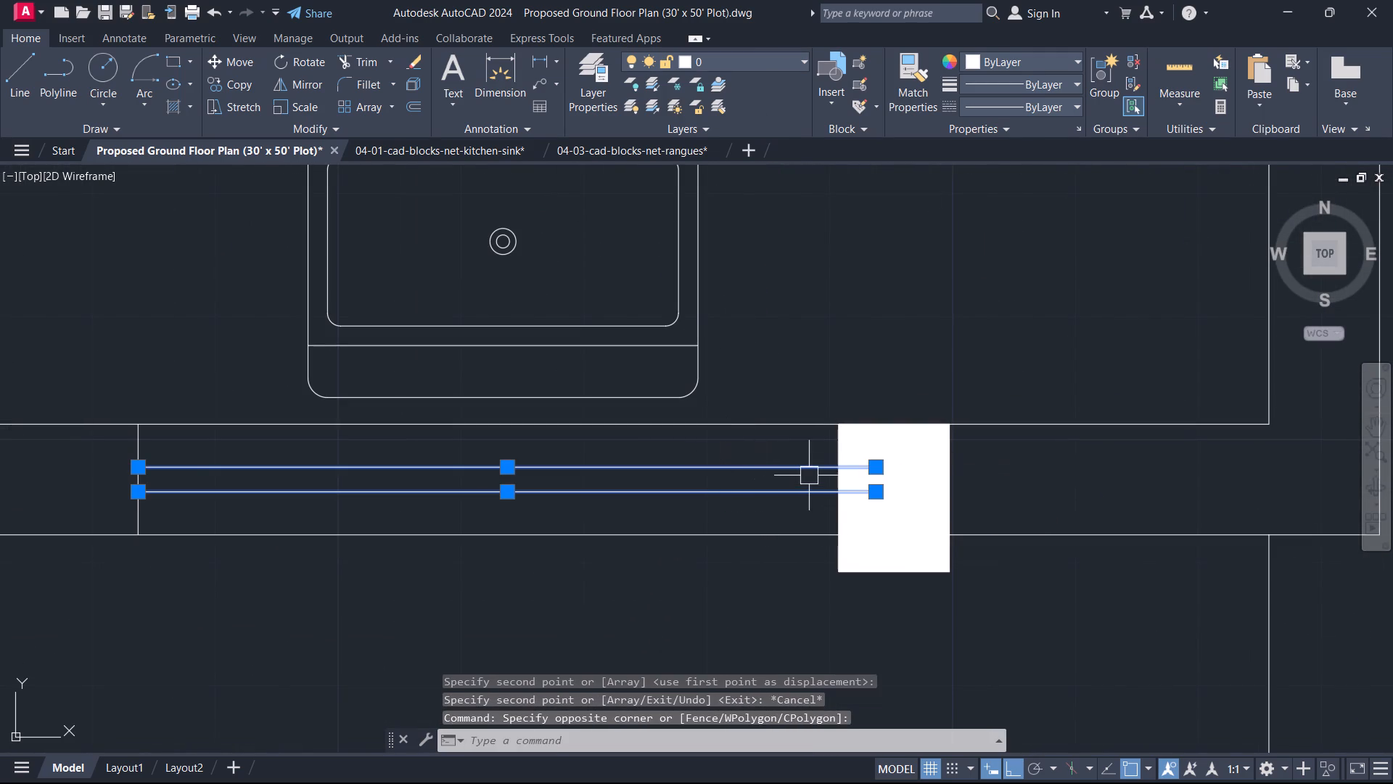
pyautogui.press('Delete')
pyautogui.click(132, 499)
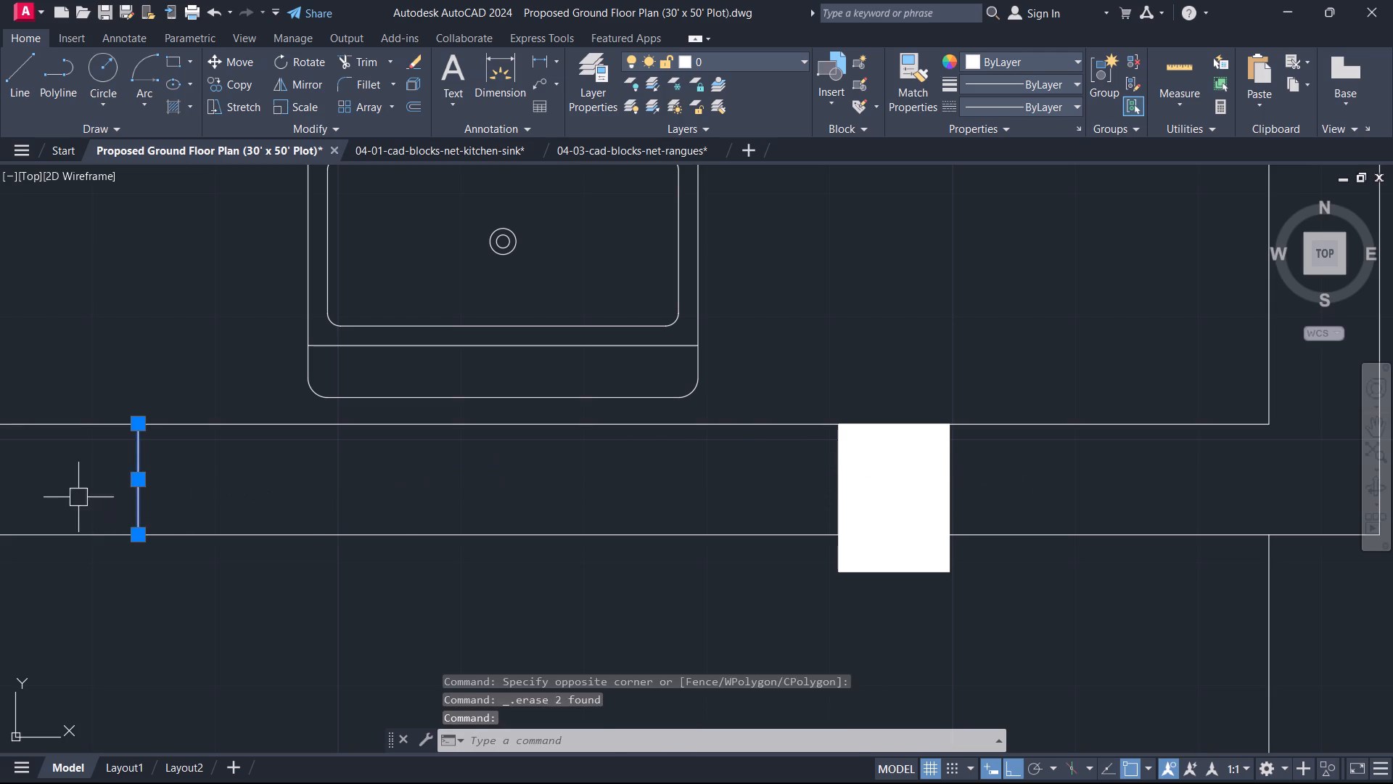
pyautogui.press('Delete')
pyautogui.moveTo(792, 407); pyautogui.dragTo(799, 409)
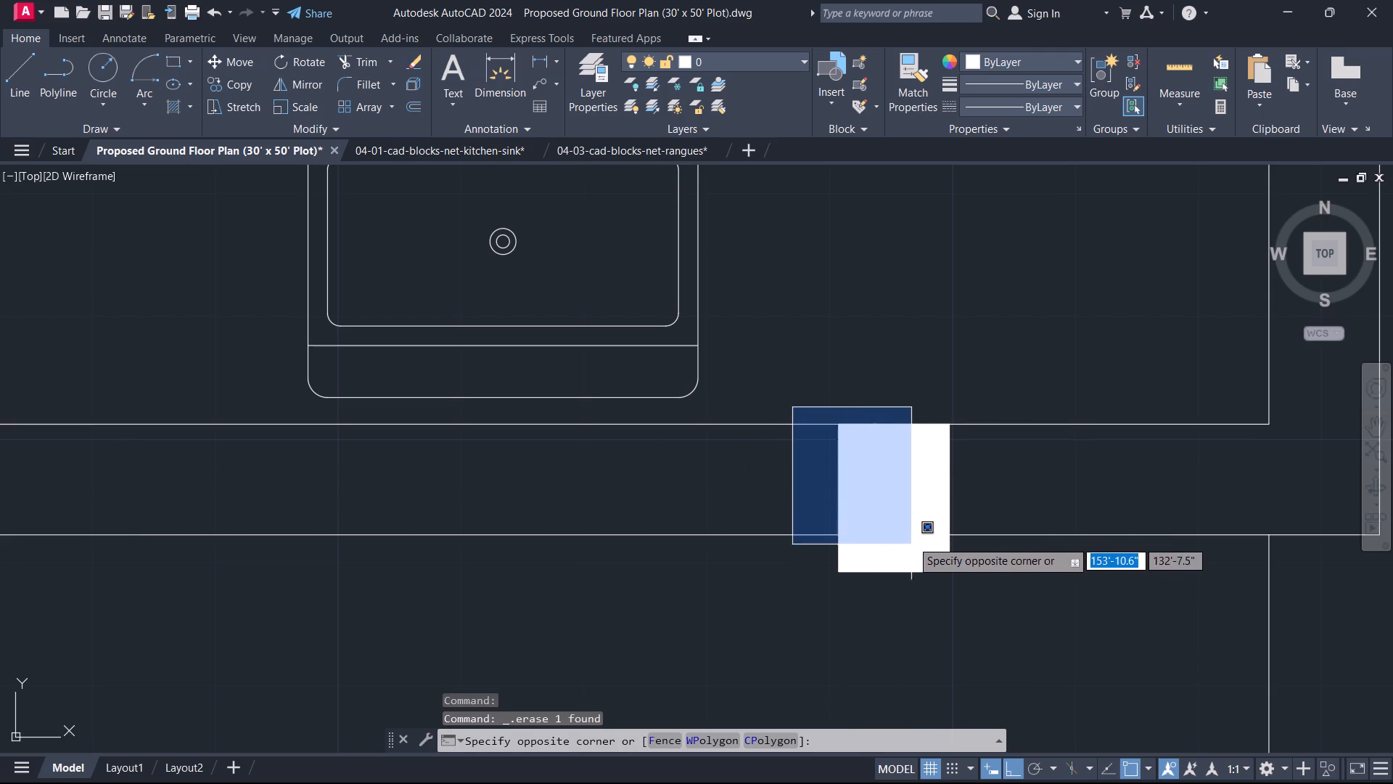
pyautogui.click(911, 536)
pyautogui.press('Delete')
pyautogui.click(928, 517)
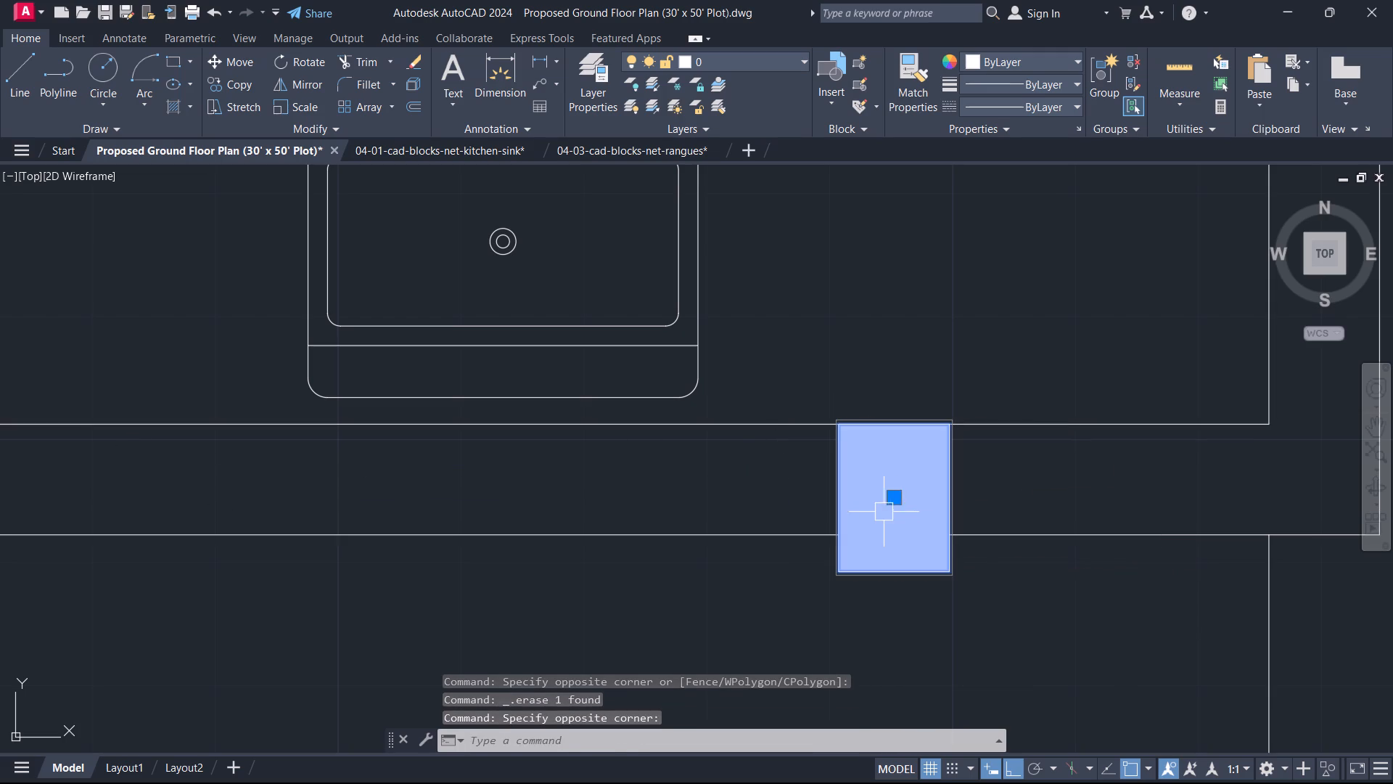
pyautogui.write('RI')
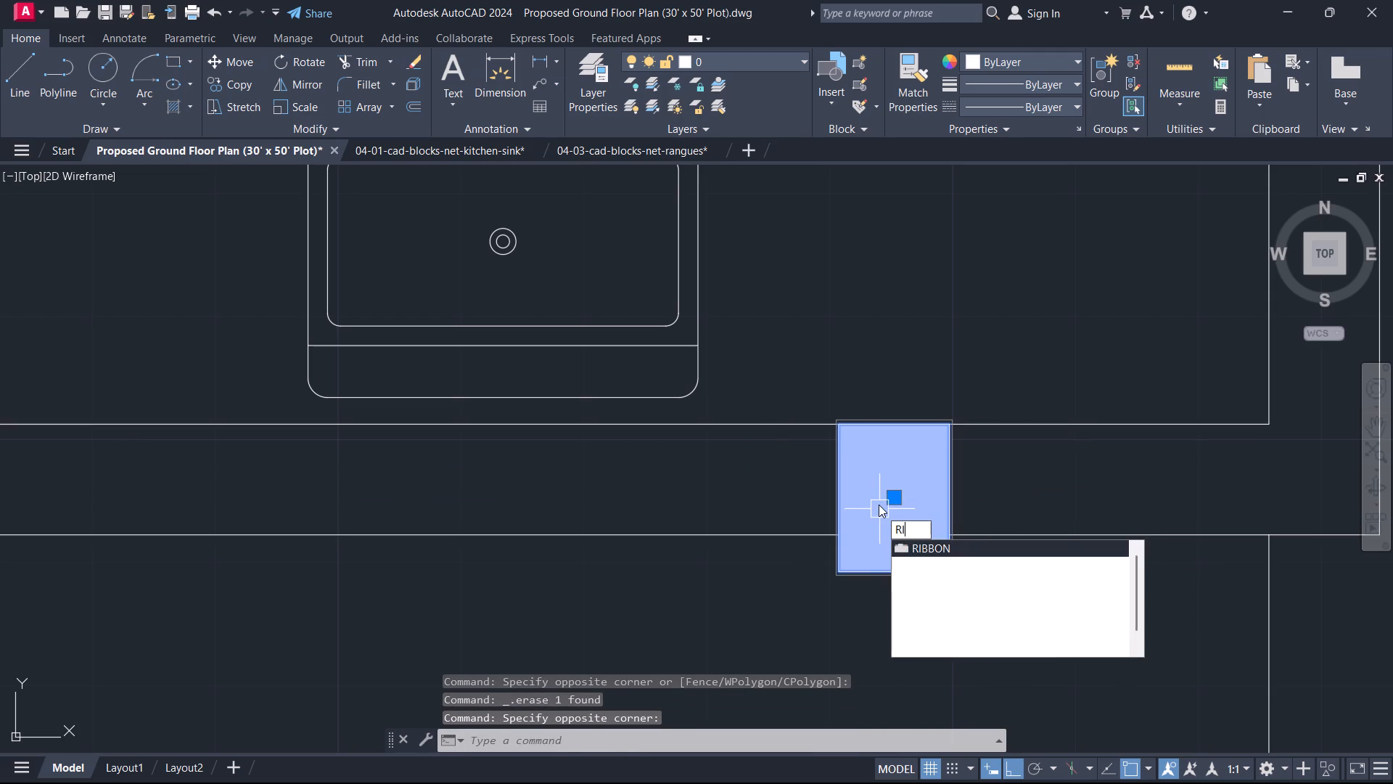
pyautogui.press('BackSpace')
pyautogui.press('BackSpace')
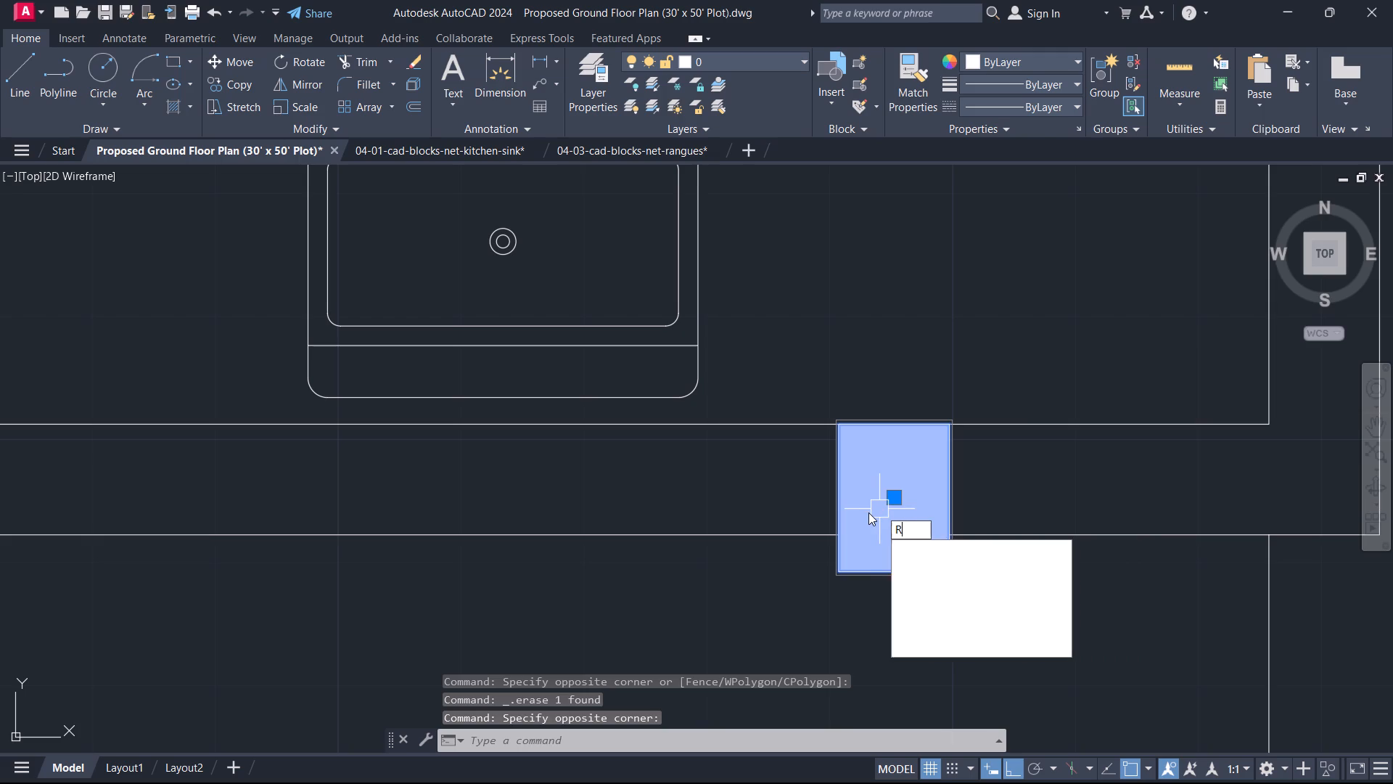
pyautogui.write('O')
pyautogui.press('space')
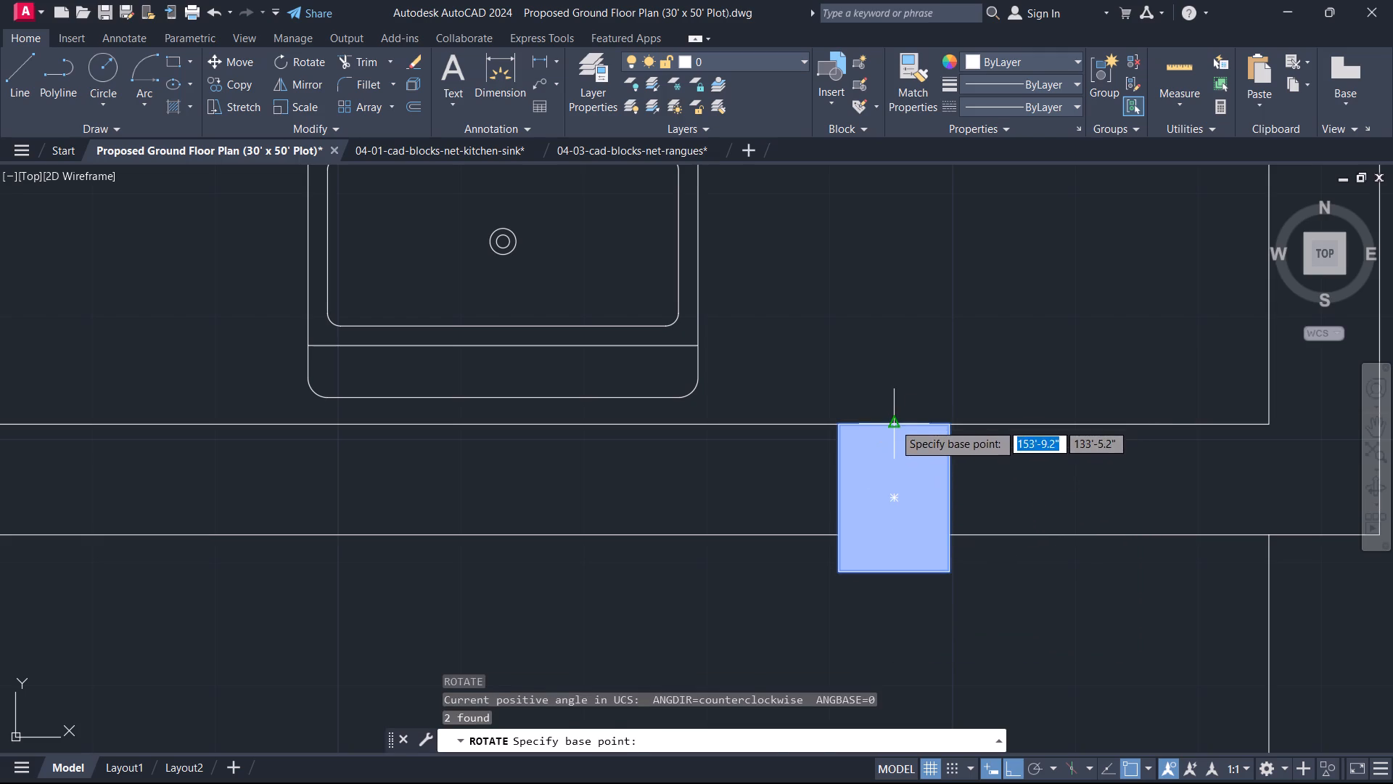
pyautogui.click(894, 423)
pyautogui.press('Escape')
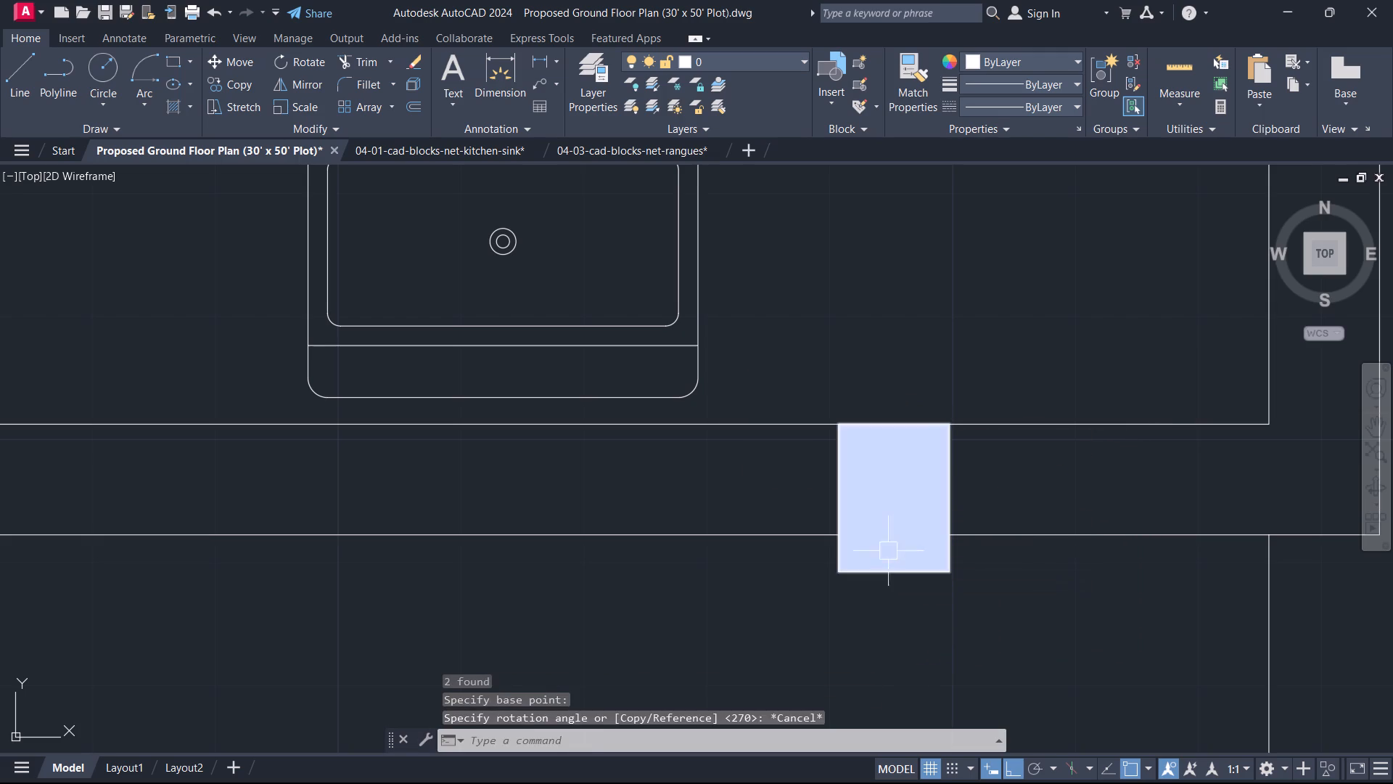
# Rotate the new column in the kitchen's south wall by 270° about a point near its centre.
pyautogui.click(897, 486)
pyautogui.press('r')
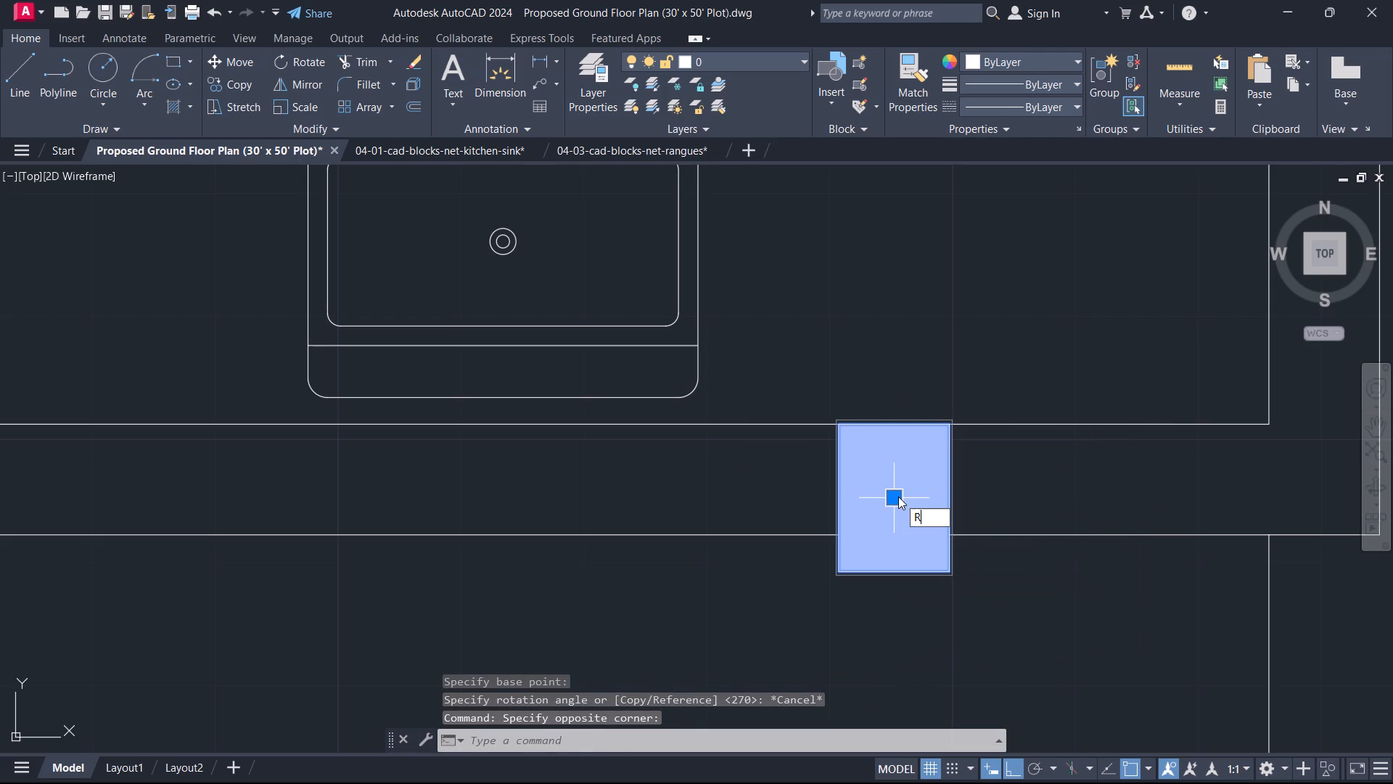
pyautogui.write('O')
pyautogui.press('space')
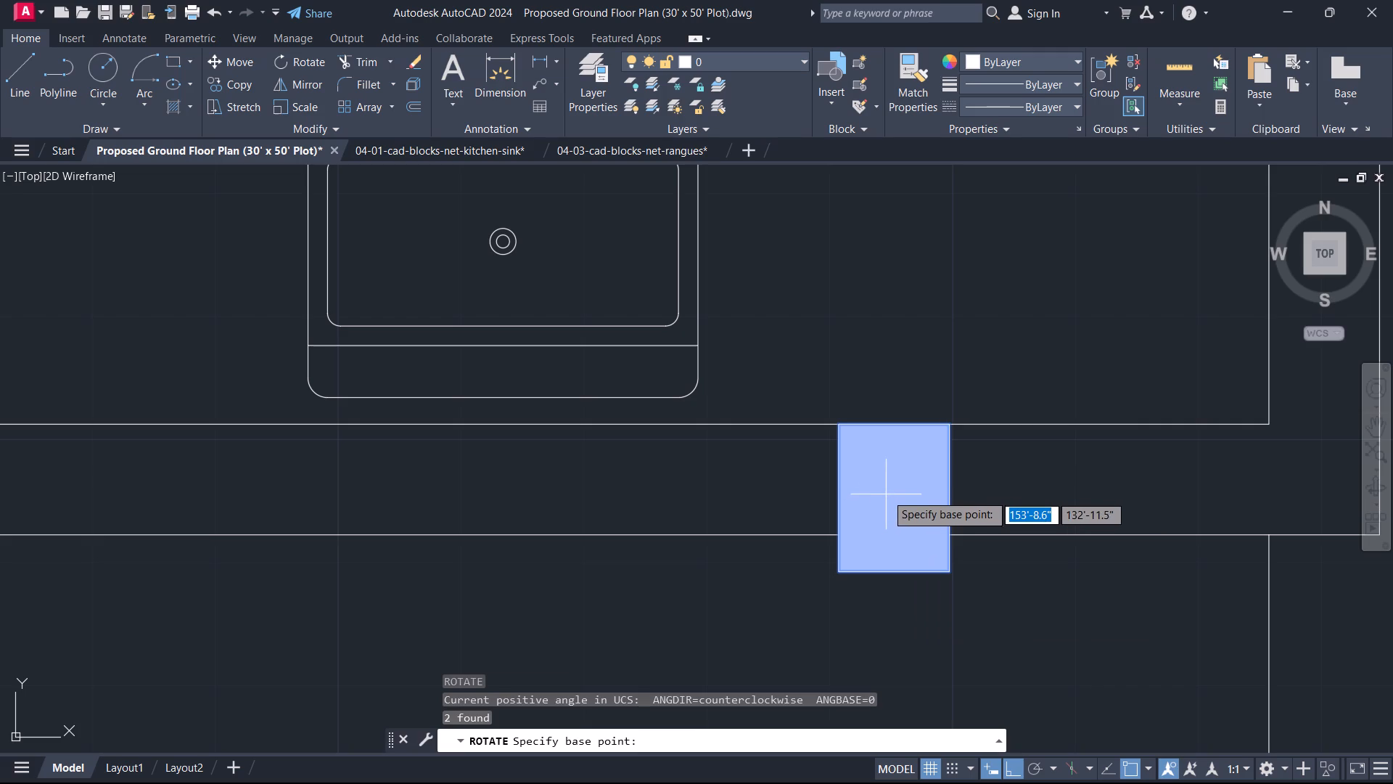
pyautogui.click(889, 493)
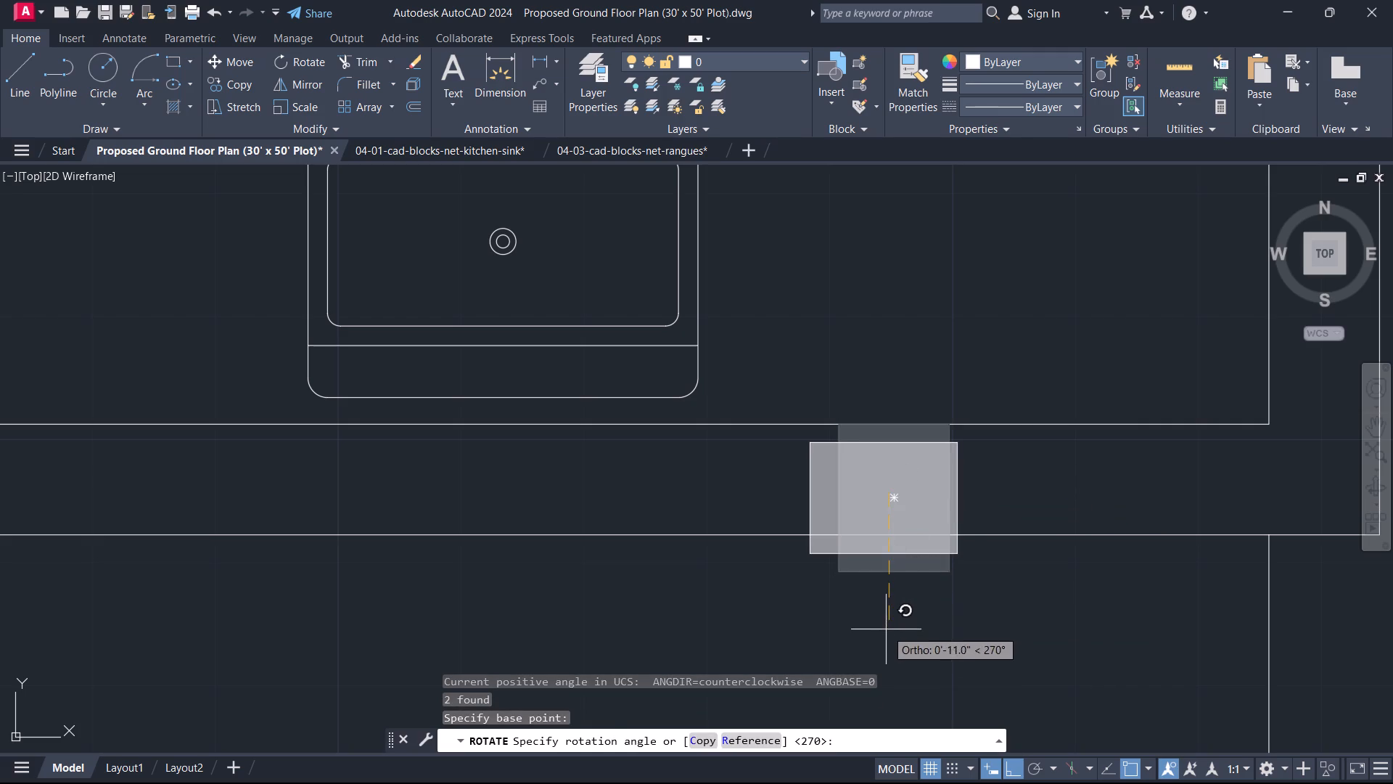
pyautogui.click(886, 629)
pyautogui.press('Escape')
# Draw a vertical guide line from the midpoint of the bedroom-door column's south edge, past the kitchen's south wall.
pyautogui.middleClick(937, 507)
pyautogui.scroll(-2, 937, 507)
pyautogui.scroll(-4, 940, 336)
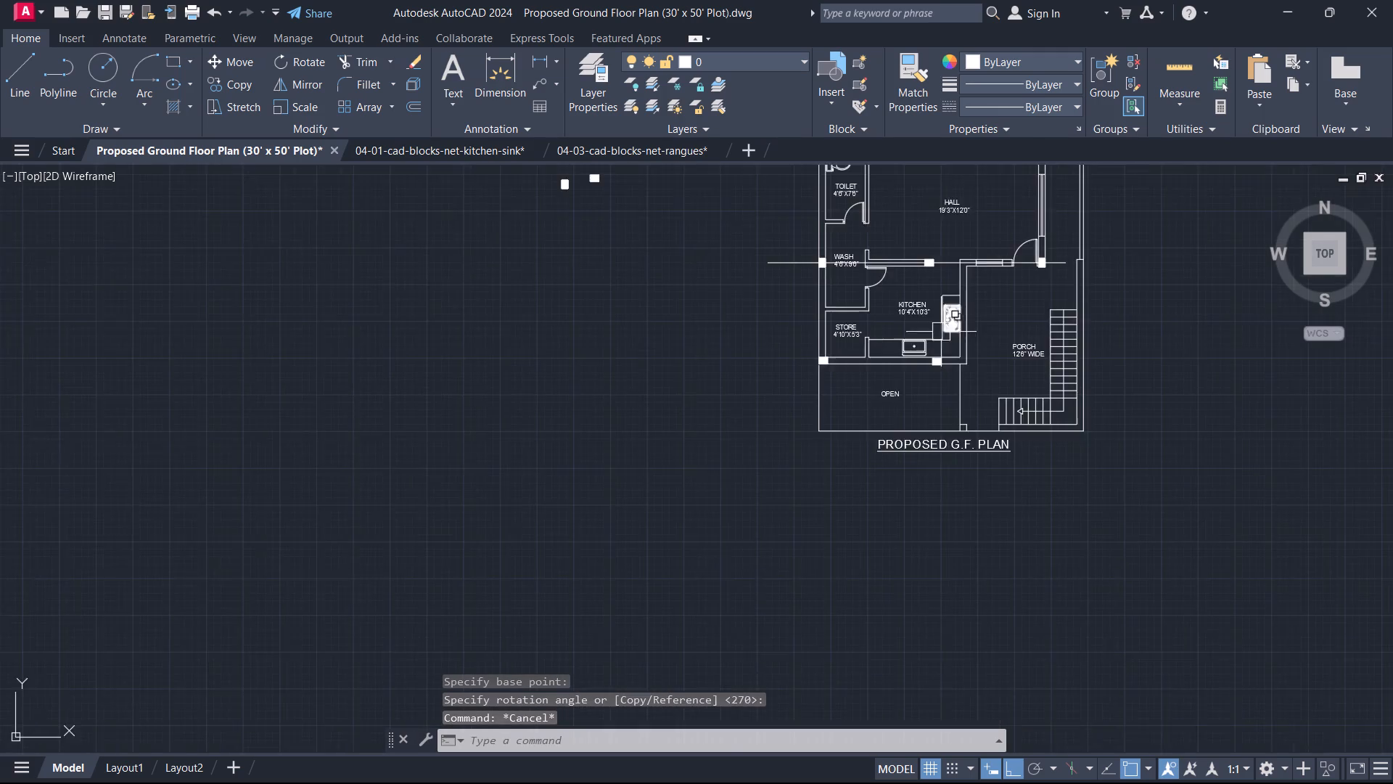
pyautogui.moveTo(941, 331); pyautogui.dragTo(929, 456, button='middle')
pyautogui.scroll(4, 913, 390)
pyautogui.scroll(-2, 913, 390)
pyautogui.moveTo(912, 454); pyautogui.dragTo(906, 510, button='middle')
pyautogui.moveTo(917, 367); pyautogui.dragTo(916, 419, button='middle')
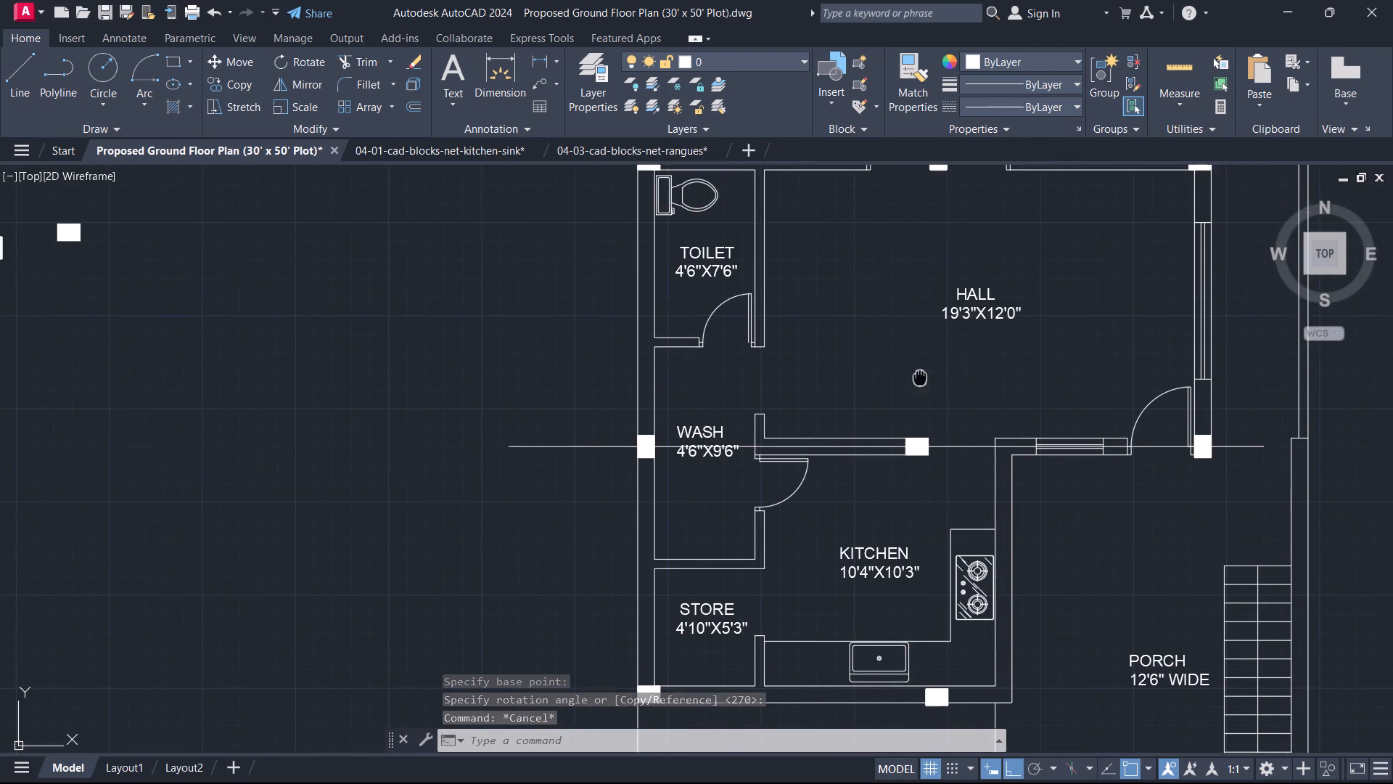
pyautogui.moveTo(916, 419); pyautogui.dragTo(908, 549, button='middle')
pyautogui.press('l')
pyautogui.press('space')
pyautogui.scroll(3, 912, 389)
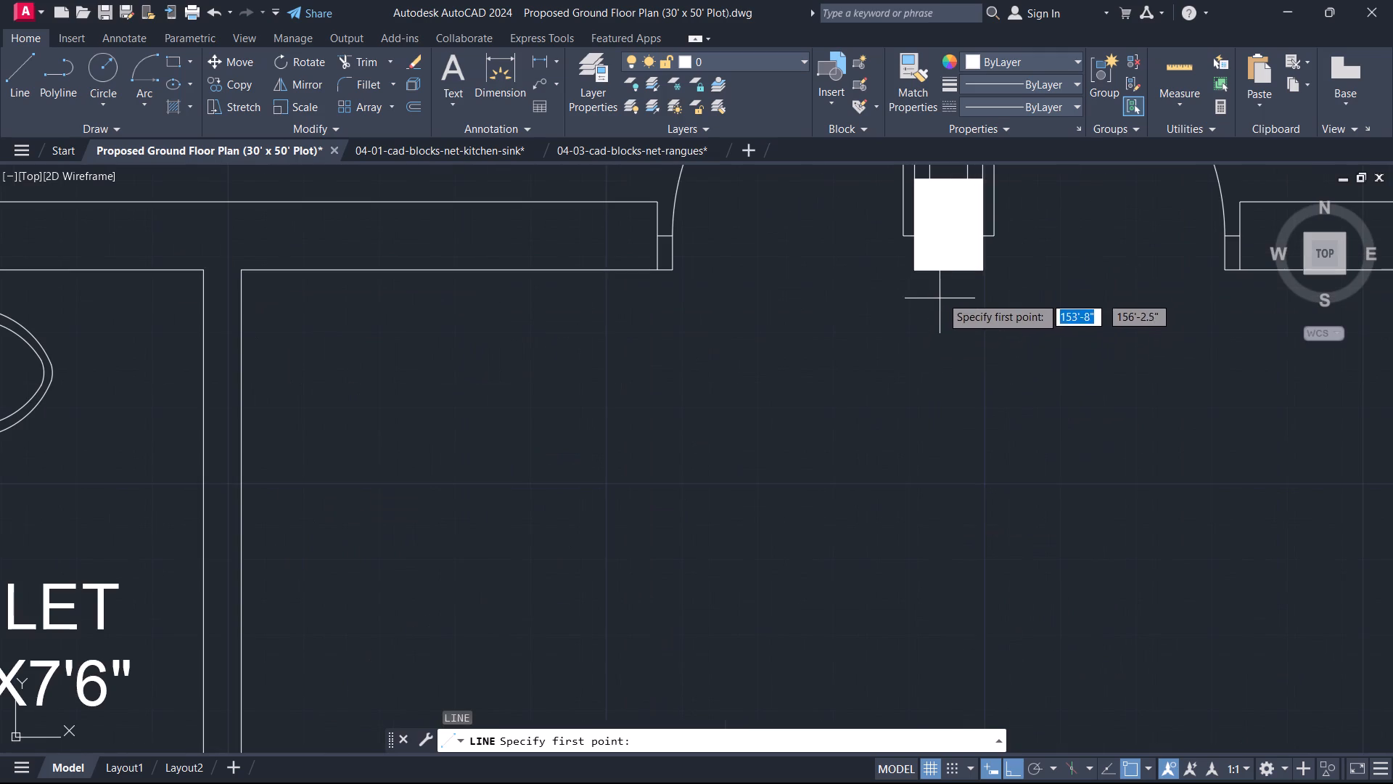
pyautogui.click(948, 271)
pyautogui.scroll(-4, 934, 573)
pyautogui.moveTo(931, 573); pyautogui.dragTo(937, 213, button='middle')
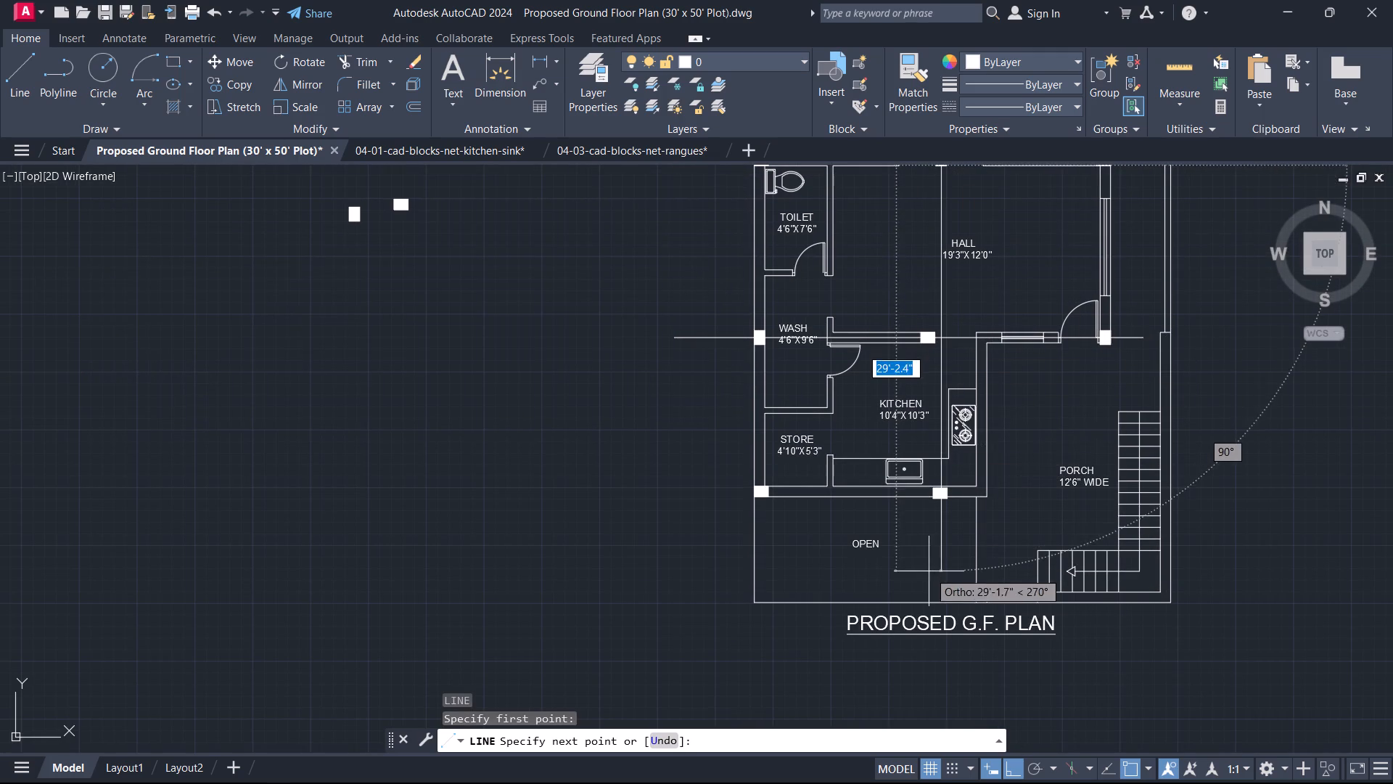
pyautogui.click(931, 547)
pyautogui.press('Escape')
# Copy the kitchen's south wall column from its north edge midpoint to where the guide line crosses the wall's inner face.
pyautogui.scroll(6, 949, 505)
pyautogui.moveTo(947, 485); pyautogui.dragTo(985, 611, button='middle')
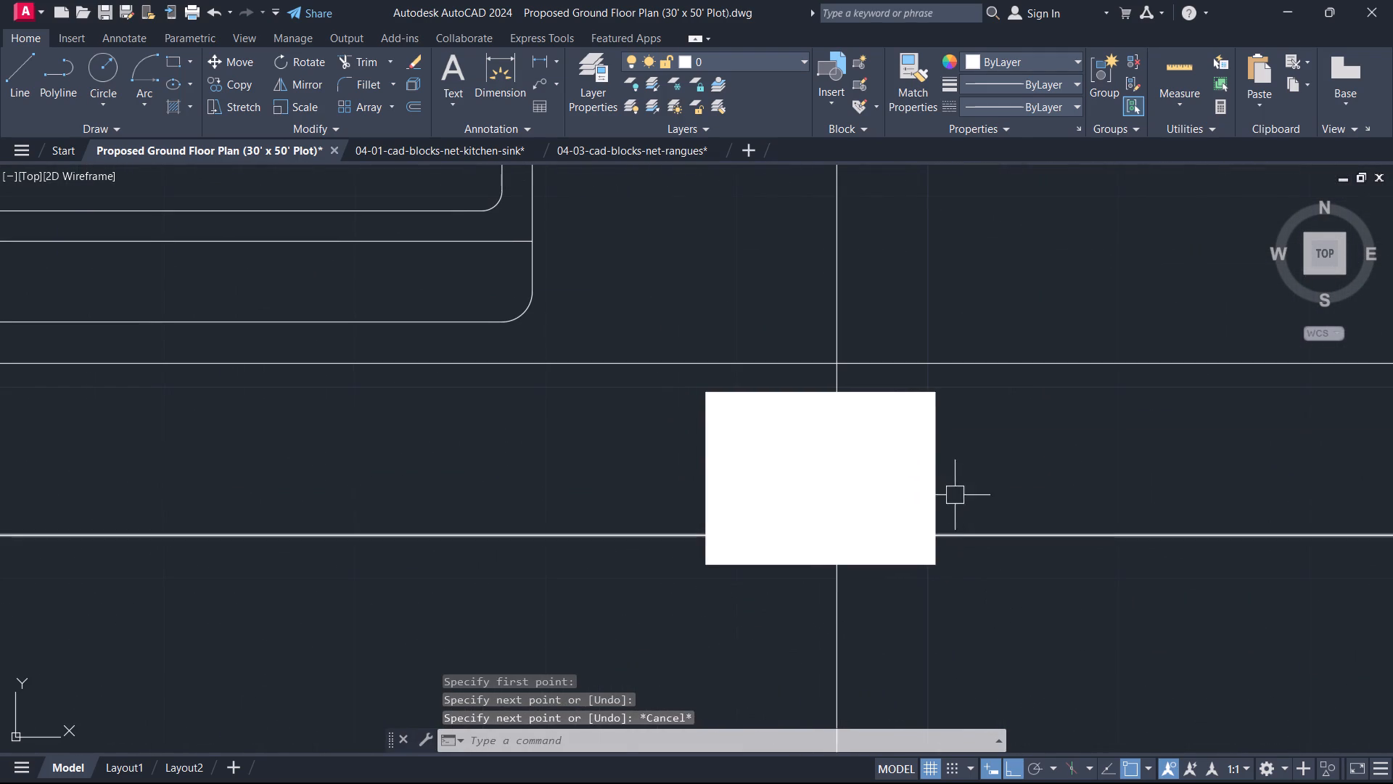
pyautogui.moveTo(960, 452); pyautogui.dragTo(952, 446)
pyautogui.click(860, 431)
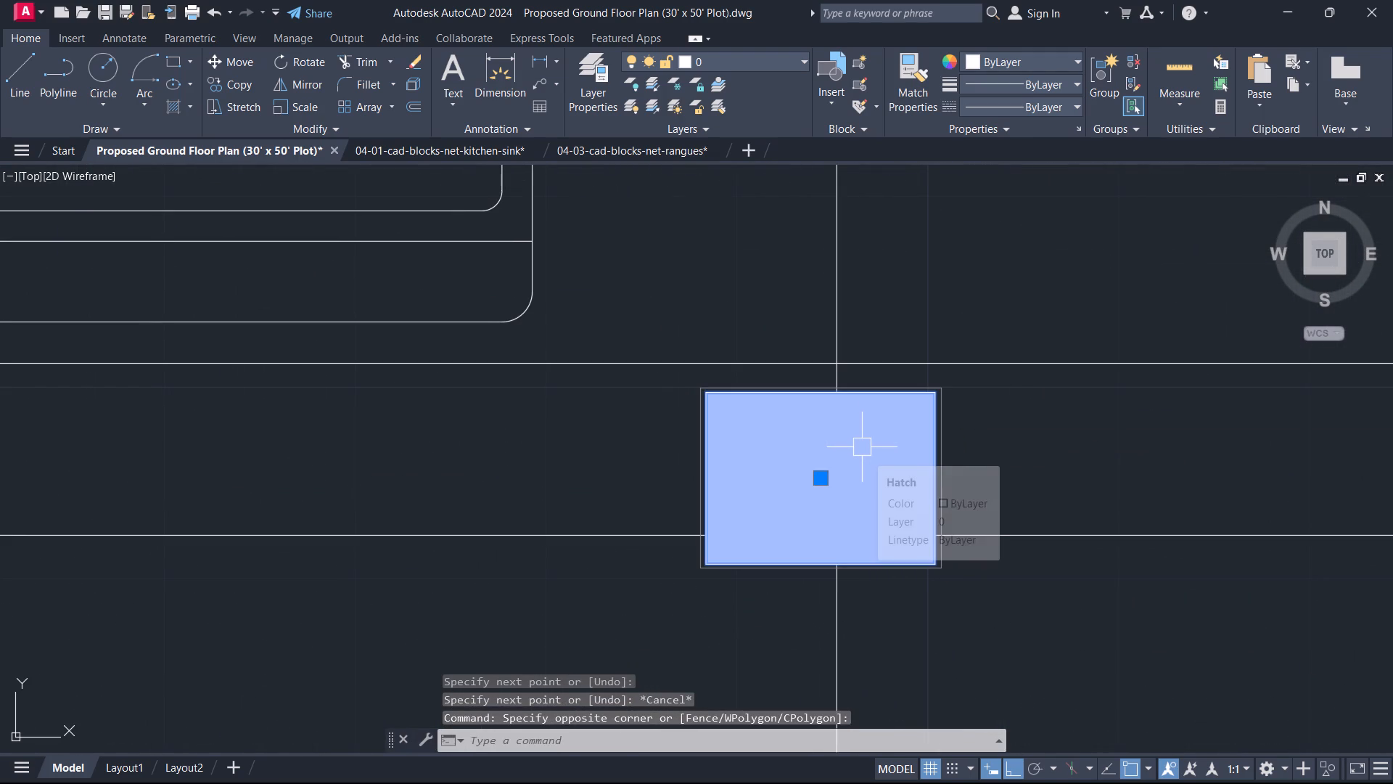
pyautogui.press('c')
pyautogui.write('O')
pyautogui.press('space')
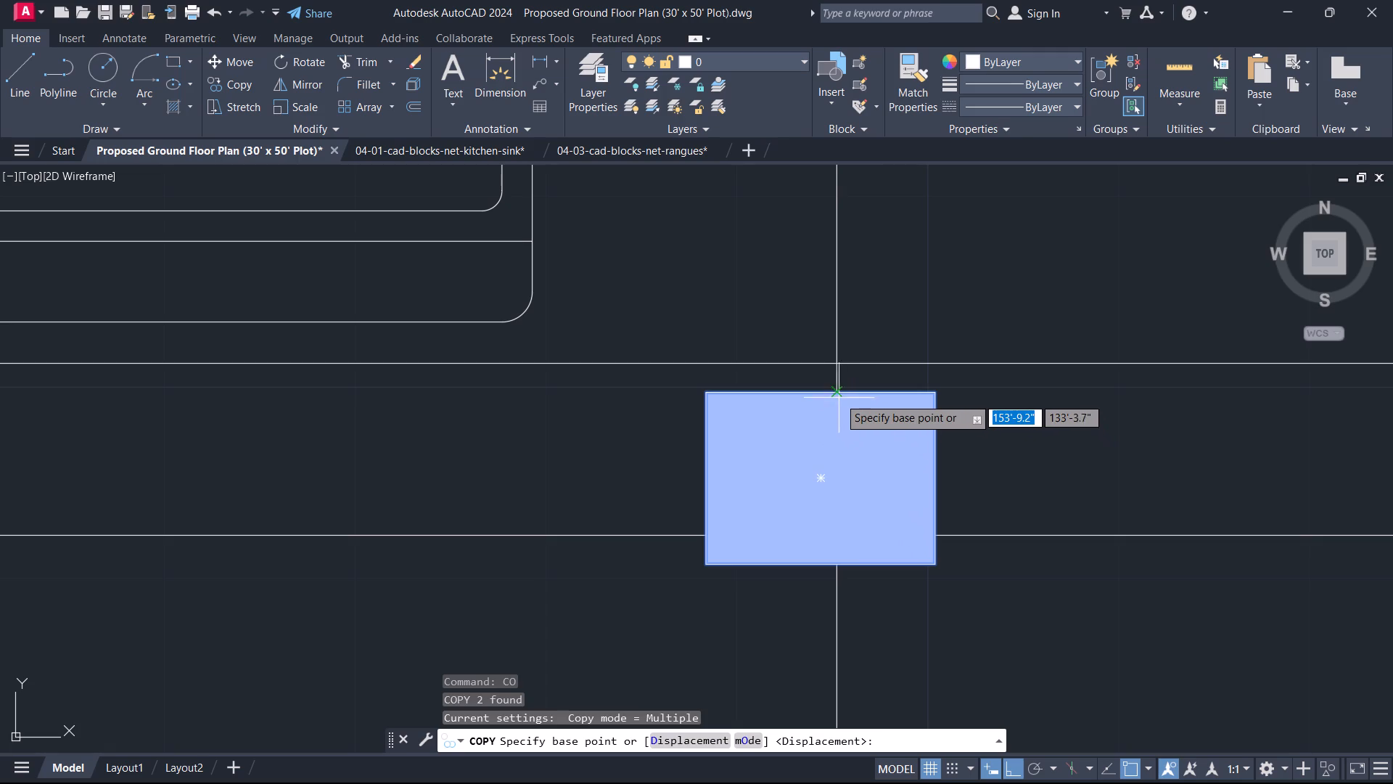
pyautogui.click(814, 393)
pyautogui.click(834, 364)
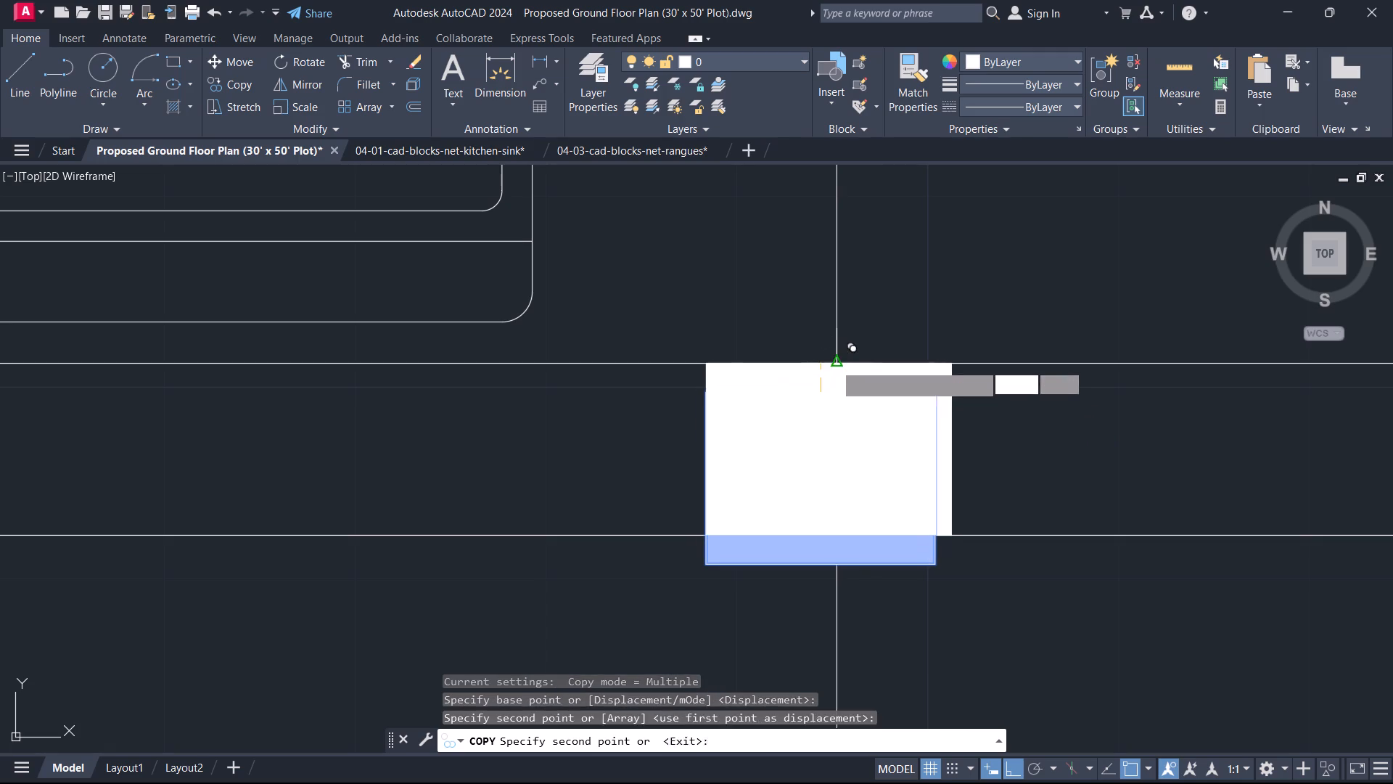
pyautogui.press('Escape')
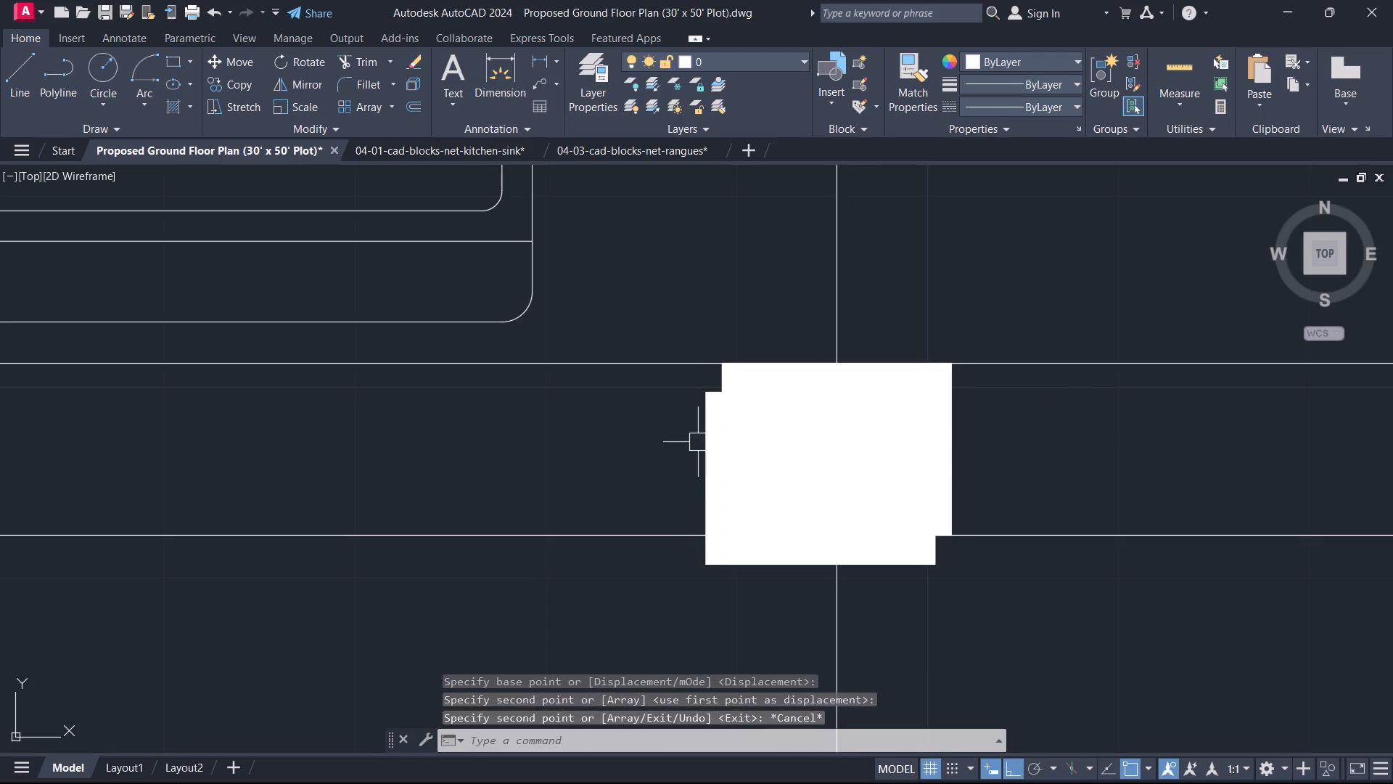
# Delete the misaligned original column in the kitchen's south wall and the vertical guide line.
pyautogui.click(699, 443)
pyautogui.press('Delete')
pyautogui.moveTo(909, 313); pyautogui.dragTo(910, 312)
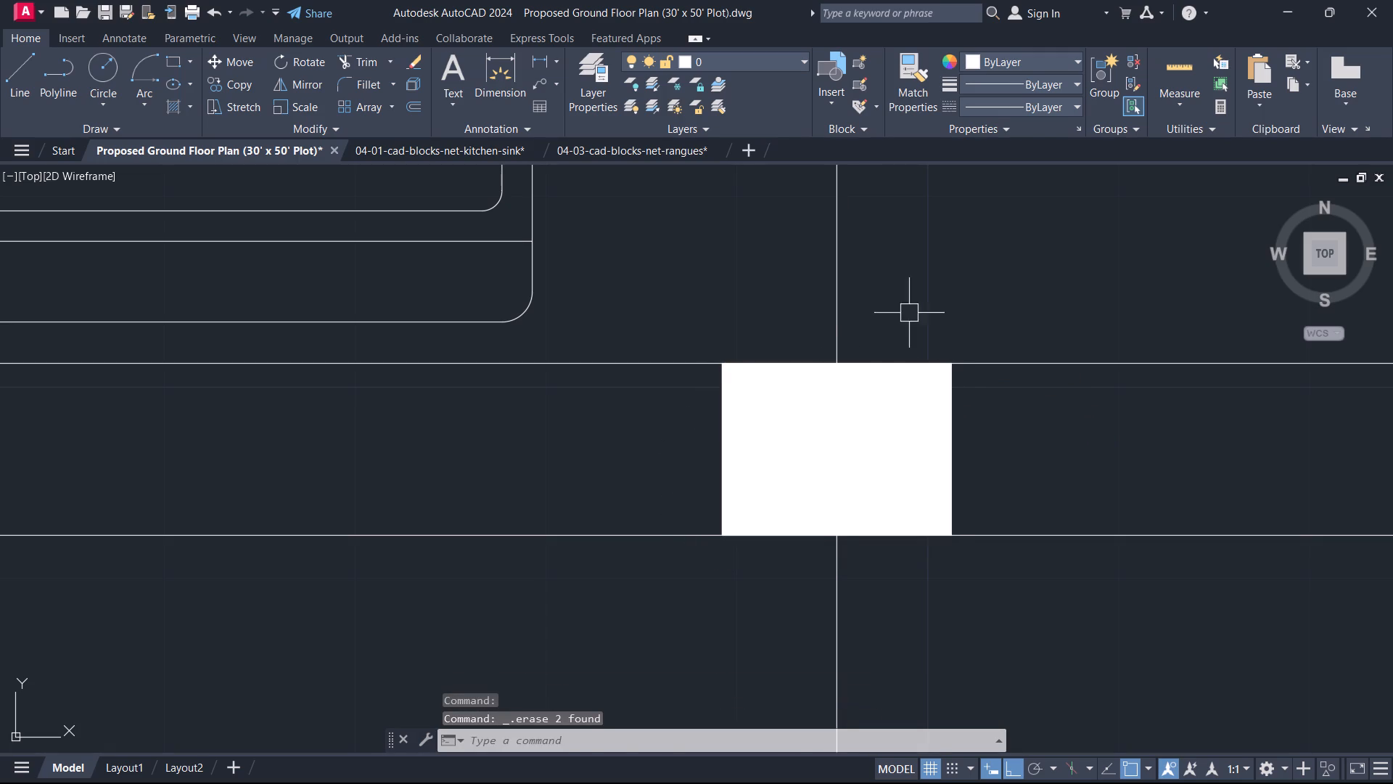
pyautogui.moveTo(910, 312); pyautogui.dragTo(895, 303)
pyautogui.click(828, 286)
pyautogui.press('Delete')
pyautogui.scroll(-3, 812, 314)
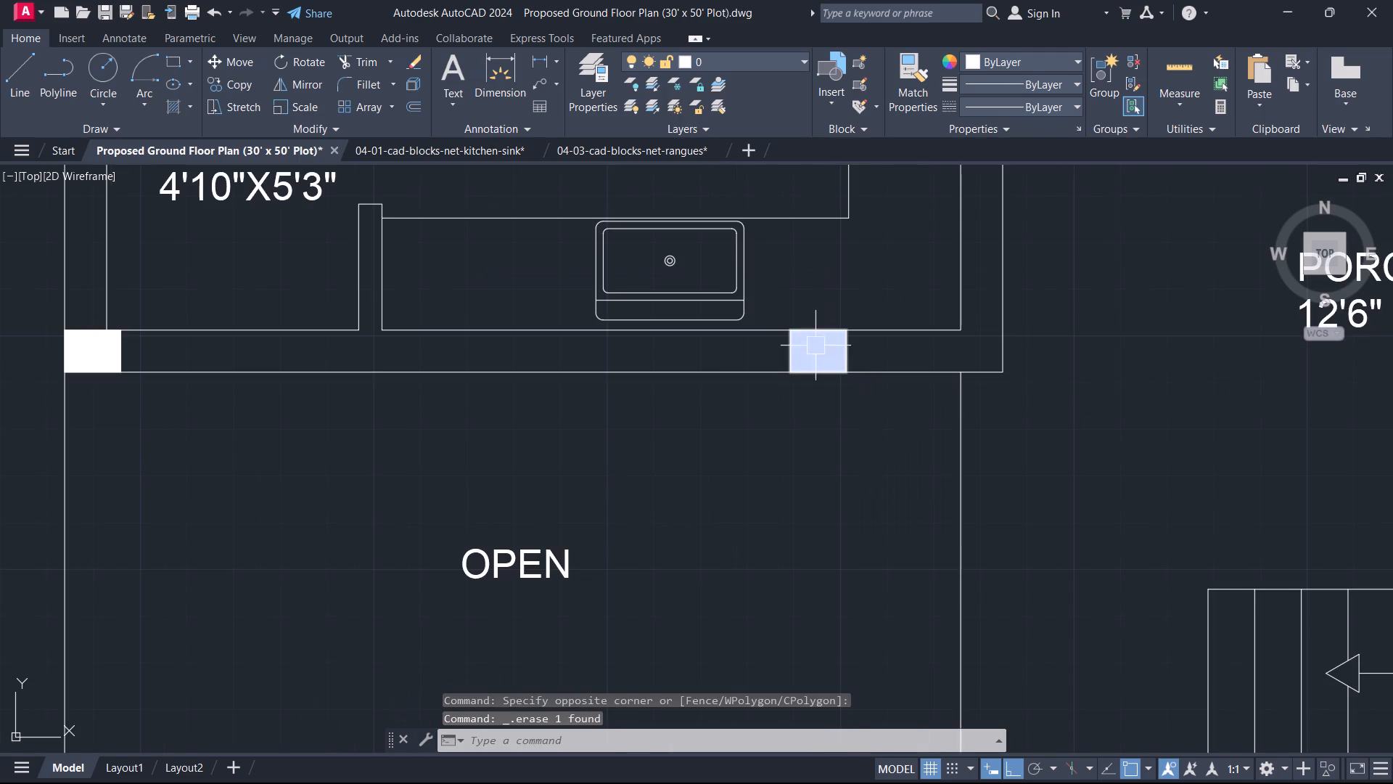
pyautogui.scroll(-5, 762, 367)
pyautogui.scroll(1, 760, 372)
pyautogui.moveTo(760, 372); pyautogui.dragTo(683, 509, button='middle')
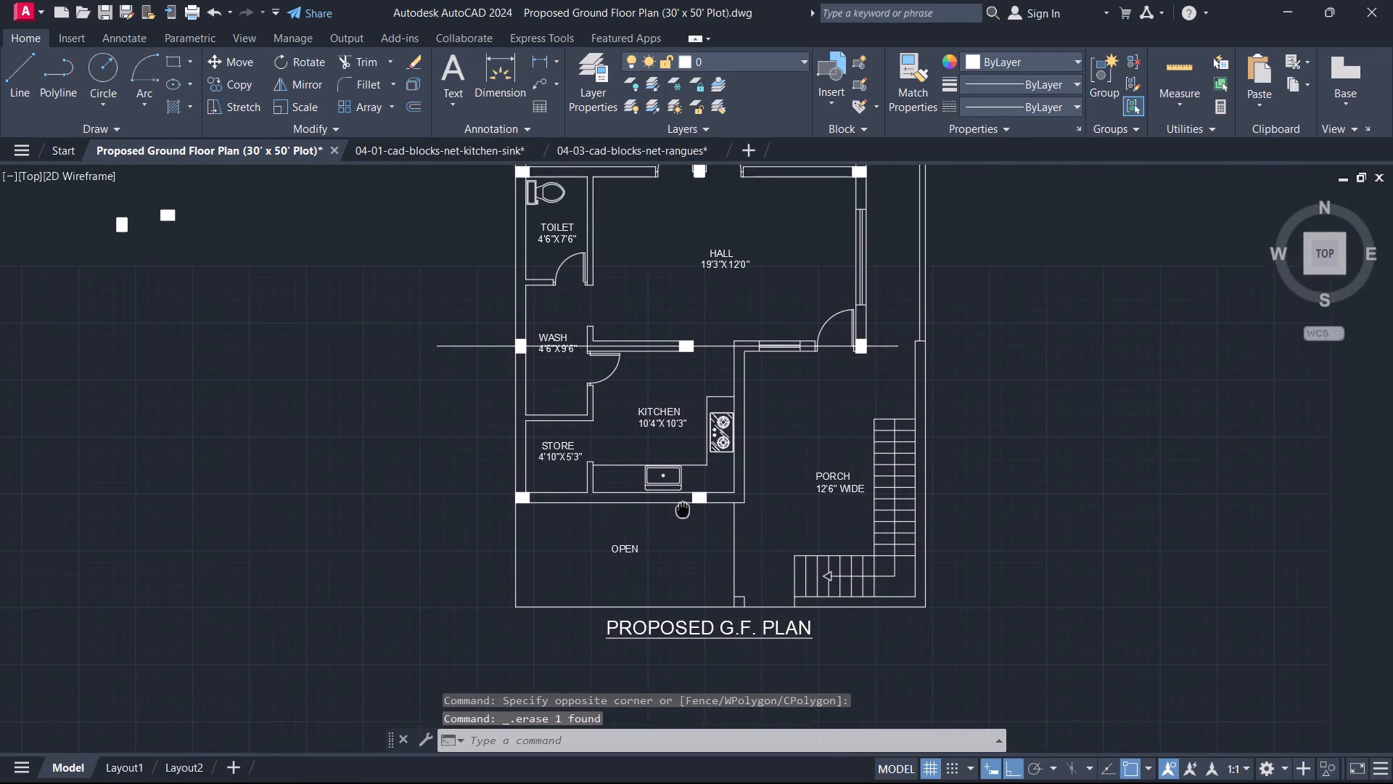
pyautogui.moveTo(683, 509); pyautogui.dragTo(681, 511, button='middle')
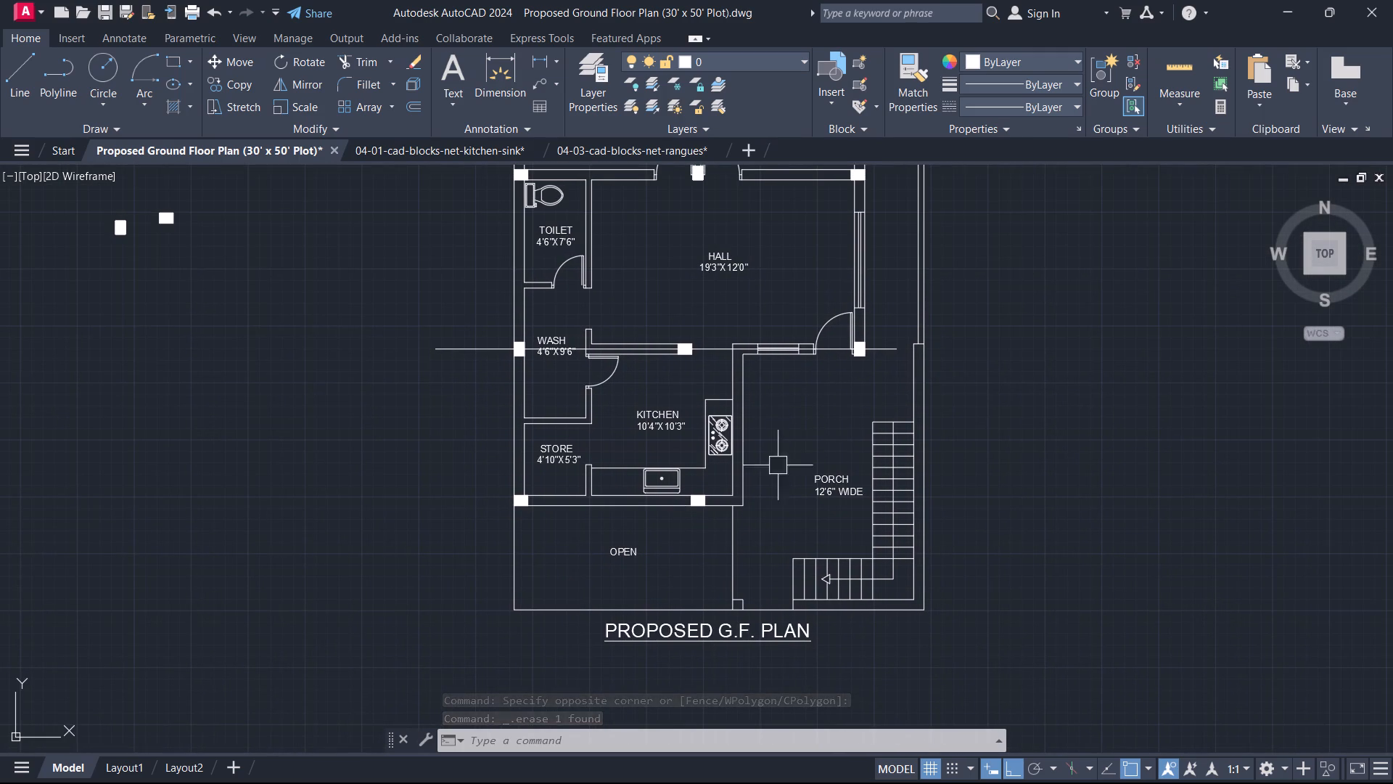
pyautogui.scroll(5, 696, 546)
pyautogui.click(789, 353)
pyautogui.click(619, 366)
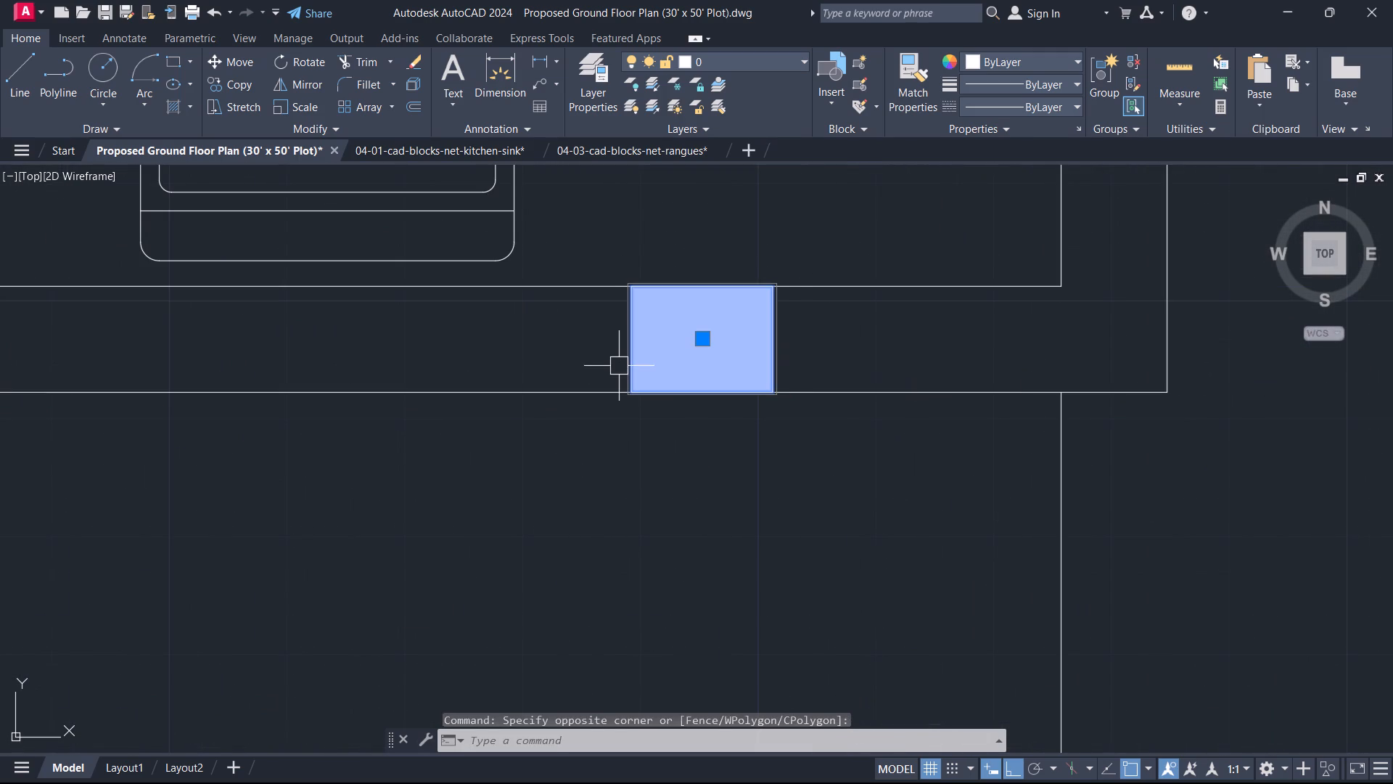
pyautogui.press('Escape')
# Draw a short guide line south into the porch from the south edge midpoint of the column beside the hall's entrance door.
pyautogui.scroll(-1, 649, 413)
pyautogui.scroll(1, 650, 415)
pyautogui.moveTo(650, 420); pyautogui.dragTo(647, 491, button='middle')
pyautogui.scroll(-1, 647, 495)
pyautogui.scroll(-4, 707, 465)
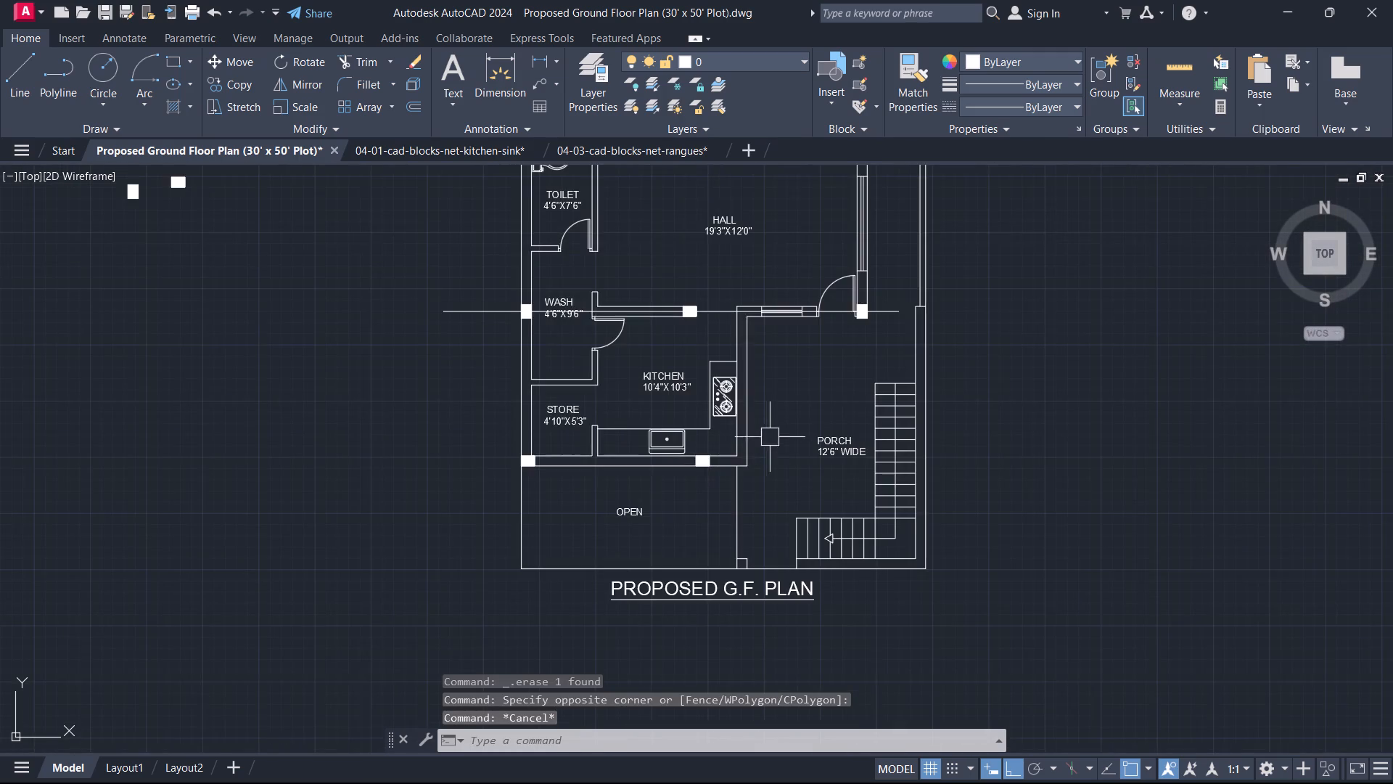
pyautogui.scroll(1, 772, 434)
pyautogui.press('l')
pyautogui.press('space')
pyautogui.scroll(2, 852, 291)
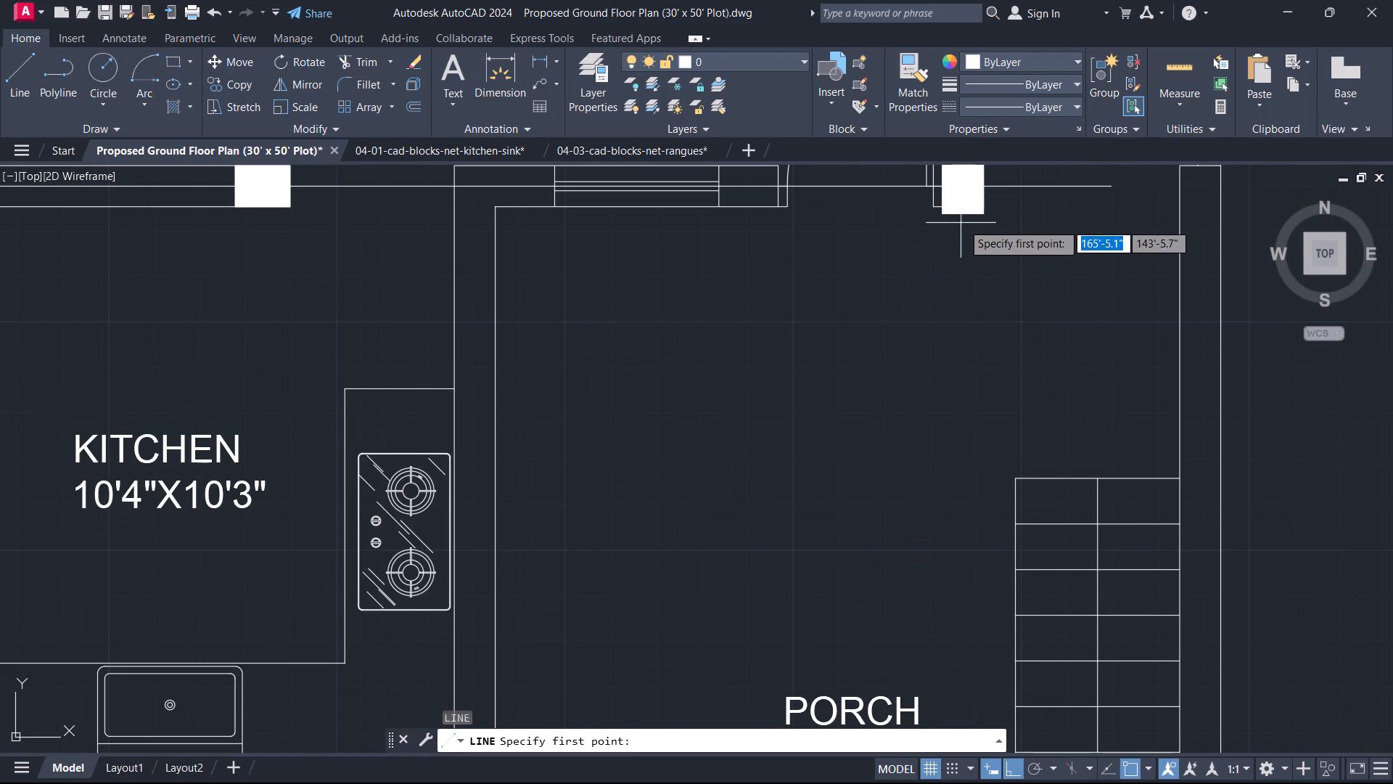
pyautogui.click(966, 214)
pyautogui.click(929, 346)
pyautogui.press('Escape')
# Draw a short horizontal guide line east from the east edge midpoint of the column in the kitchen's south wall.
pyautogui.scroll(-1, 762, 508)
pyautogui.moveTo(762, 508); pyautogui.dragTo(1000, 310, button='middle')
pyautogui.press('space')
pyautogui.scroll(1, 759, 524)
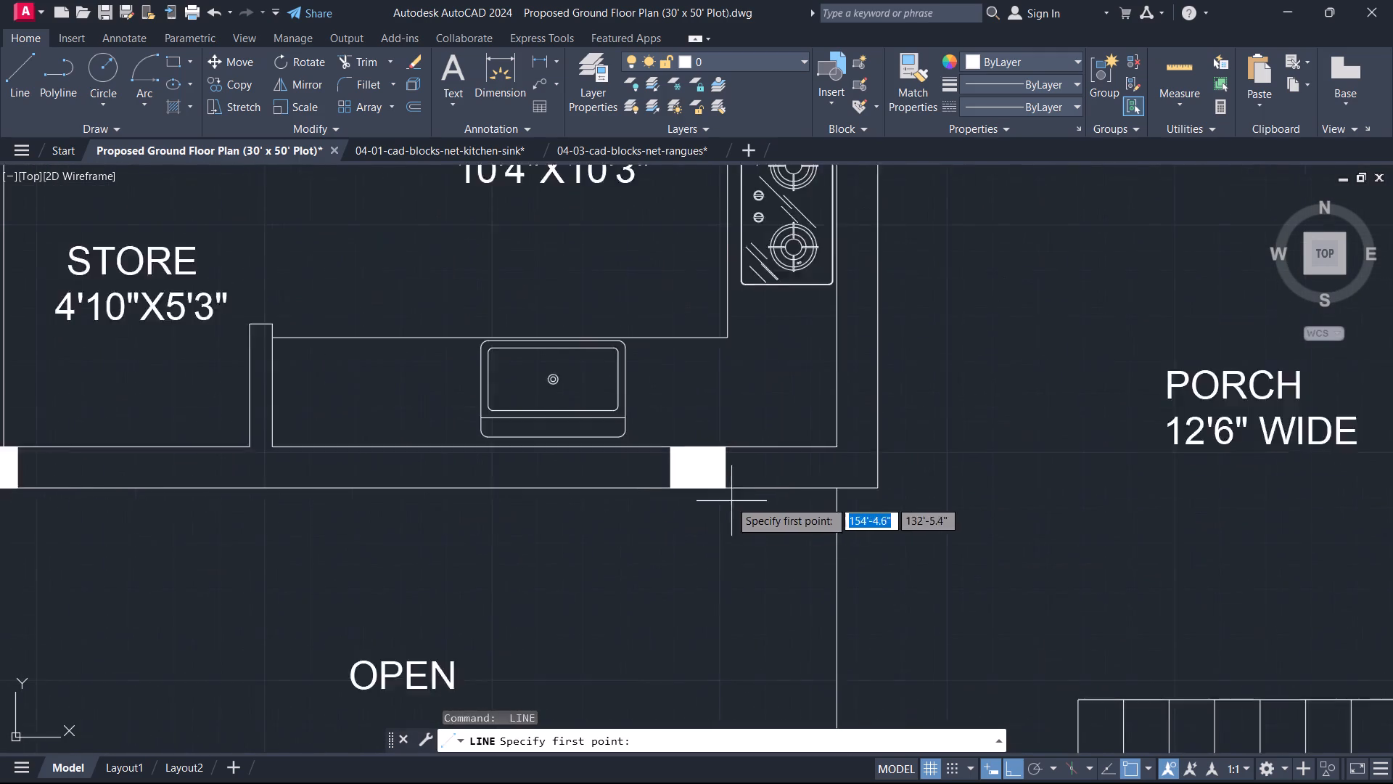
pyautogui.scroll(1, 729, 499)
pyautogui.click(718, 450)
pyautogui.click(892, 457)
pyautogui.press('Escape')
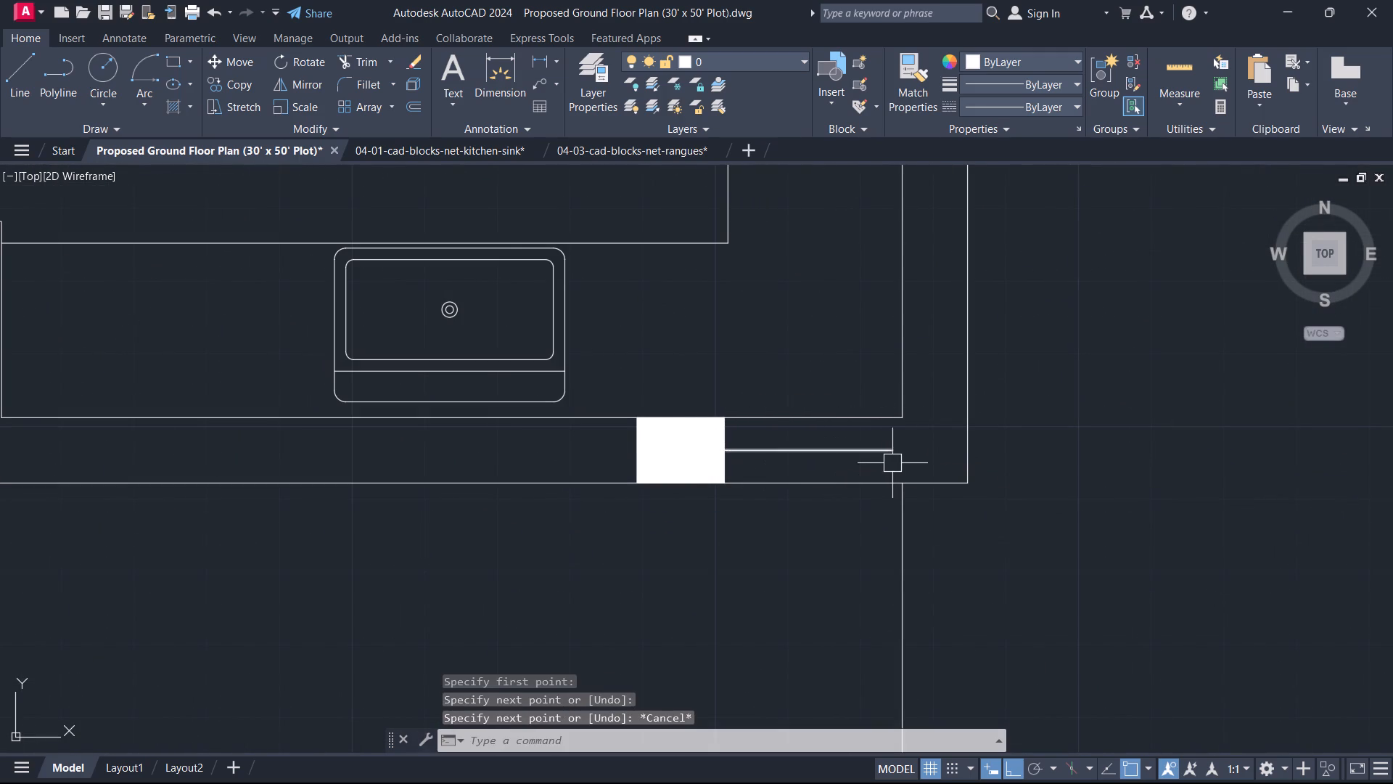
# Fillet the horizontal and vertical guide lines so they meet at a corner in the porch.
pyautogui.write('F')
pyautogui.press('space')
pyautogui.click(863, 453)
pyautogui.scroll(-3, 921, 472)
pyautogui.moveTo(921, 472); pyautogui.dragTo(796, 576, button='middle')
pyautogui.scroll(1, 997, 400)
pyautogui.click(979, 375)
pyautogui.press('Escape')
pyautogui.scroll(-2, 925, 531)
pyautogui.moveTo(925, 531); pyautogui.dragTo(1043, 465, button='middle')
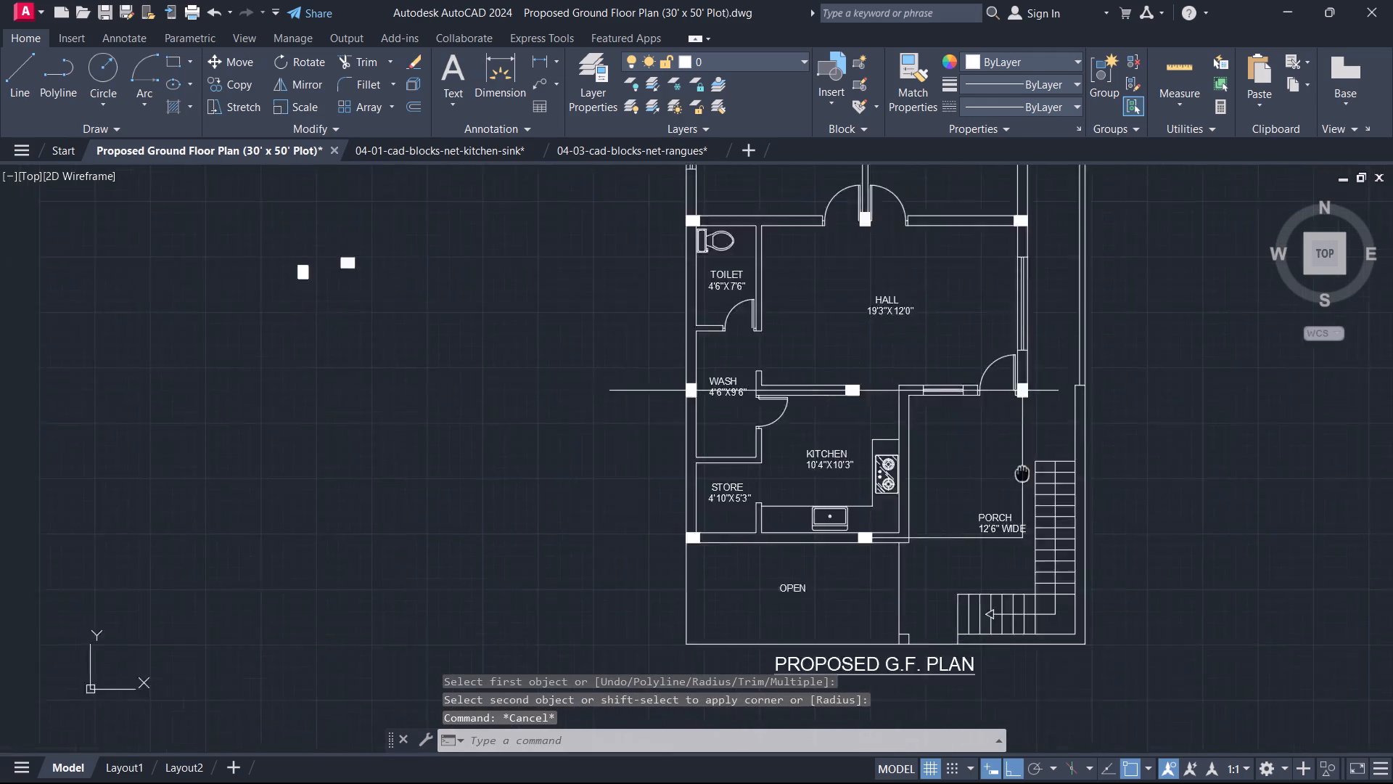
# Copy the kitchen's south wall column by its centre about 11'-10" east onto the guide-line corner in the porch.
pyautogui.moveTo(1043, 465); pyautogui.dragTo(1093, 451, button='middle')
pyautogui.scroll(2, 1036, 514)
pyautogui.scroll(3, 791, 470)
pyautogui.click(962, 526)
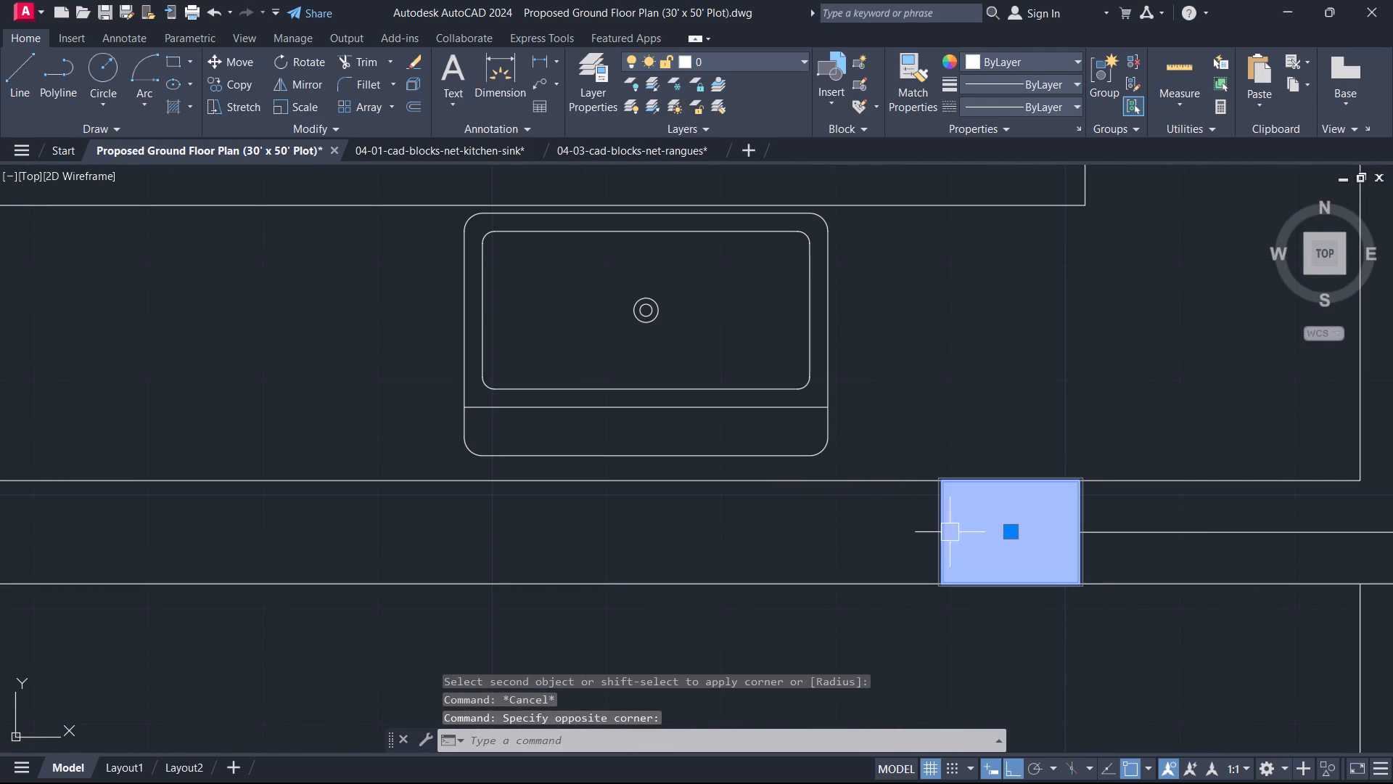
pyautogui.press('c')
pyautogui.write('O')
pyautogui.press('space')
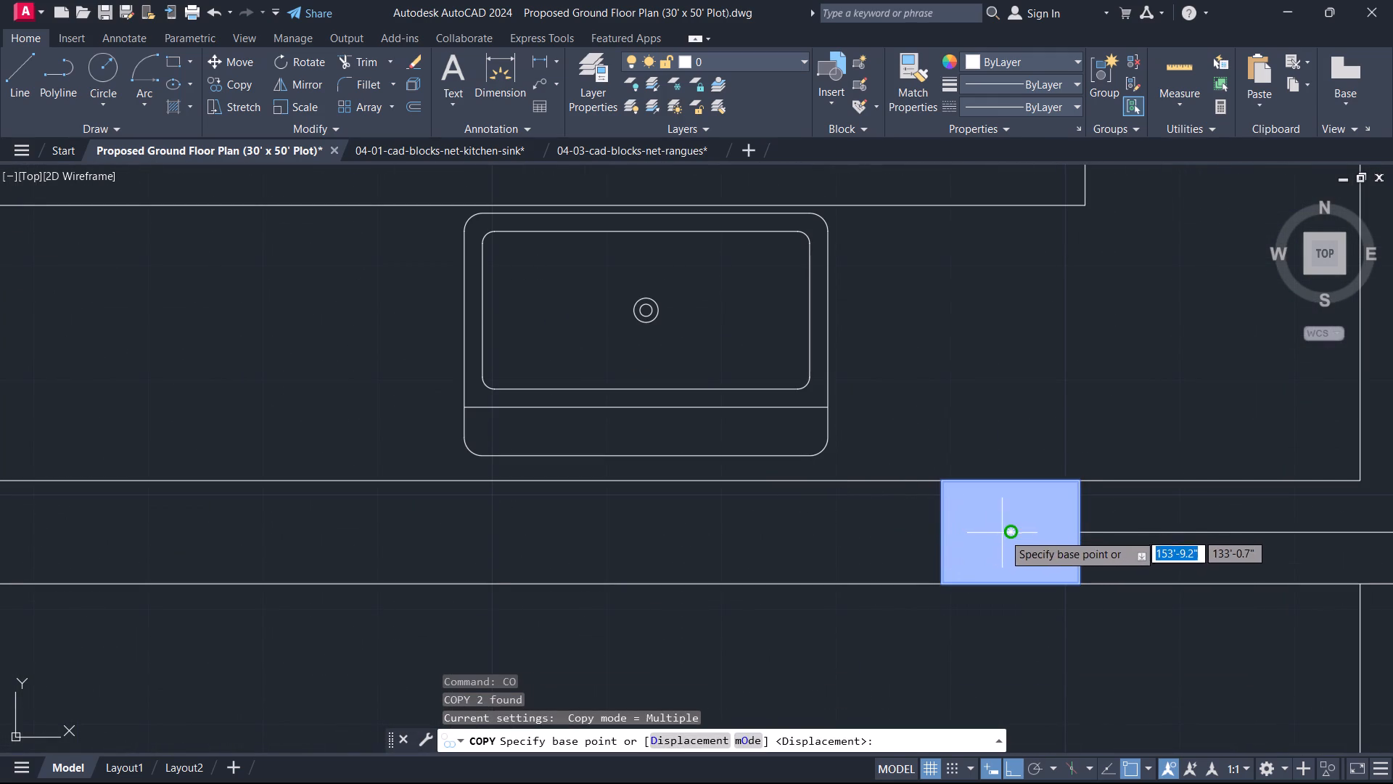
pyautogui.click(1004, 534)
pyautogui.scroll(-3, 992, 536)
pyautogui.moveTo(990, 535); pyautogui.dragTo(631, 447, button='middle')
pyautogui.scroll(2, 1158, 459)
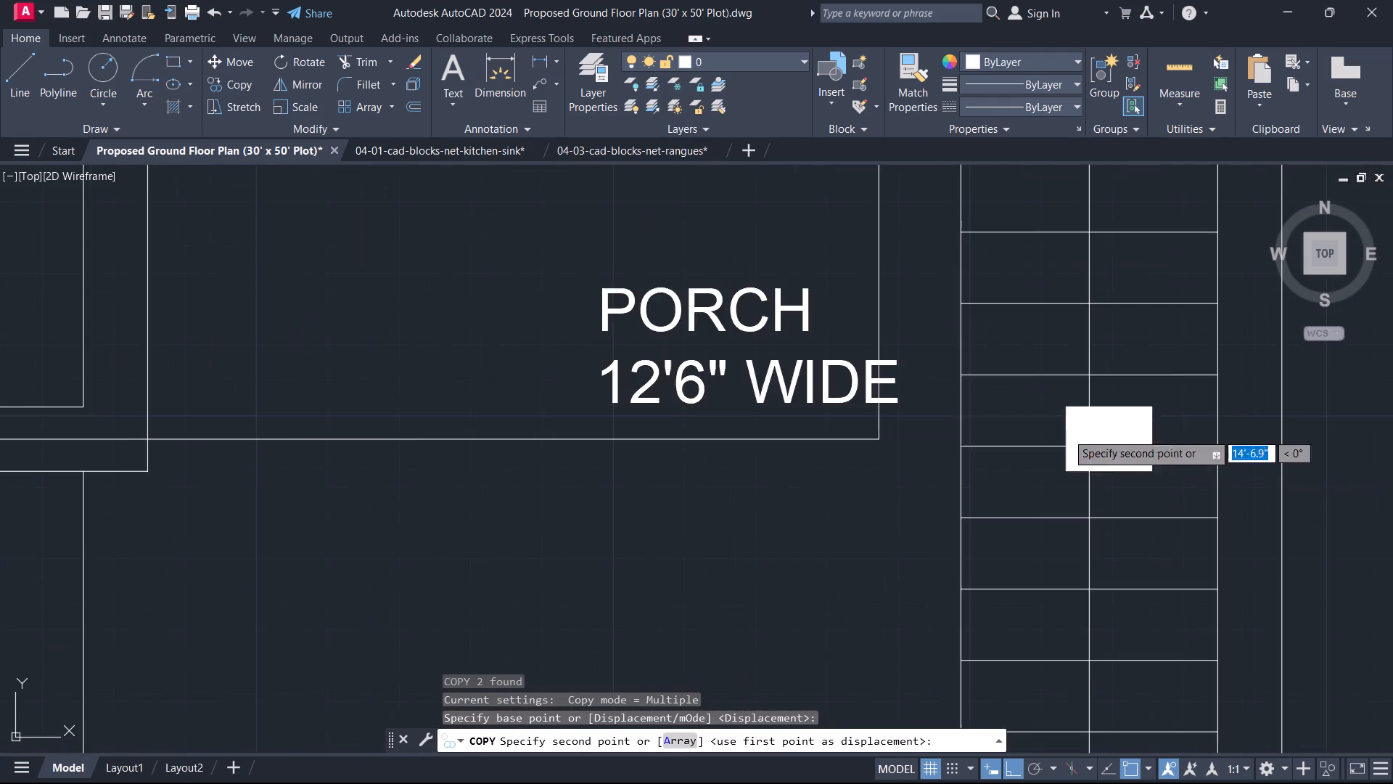
pyautogui.scroll(2, 914, 426)
pyautogui.click(829, 454)
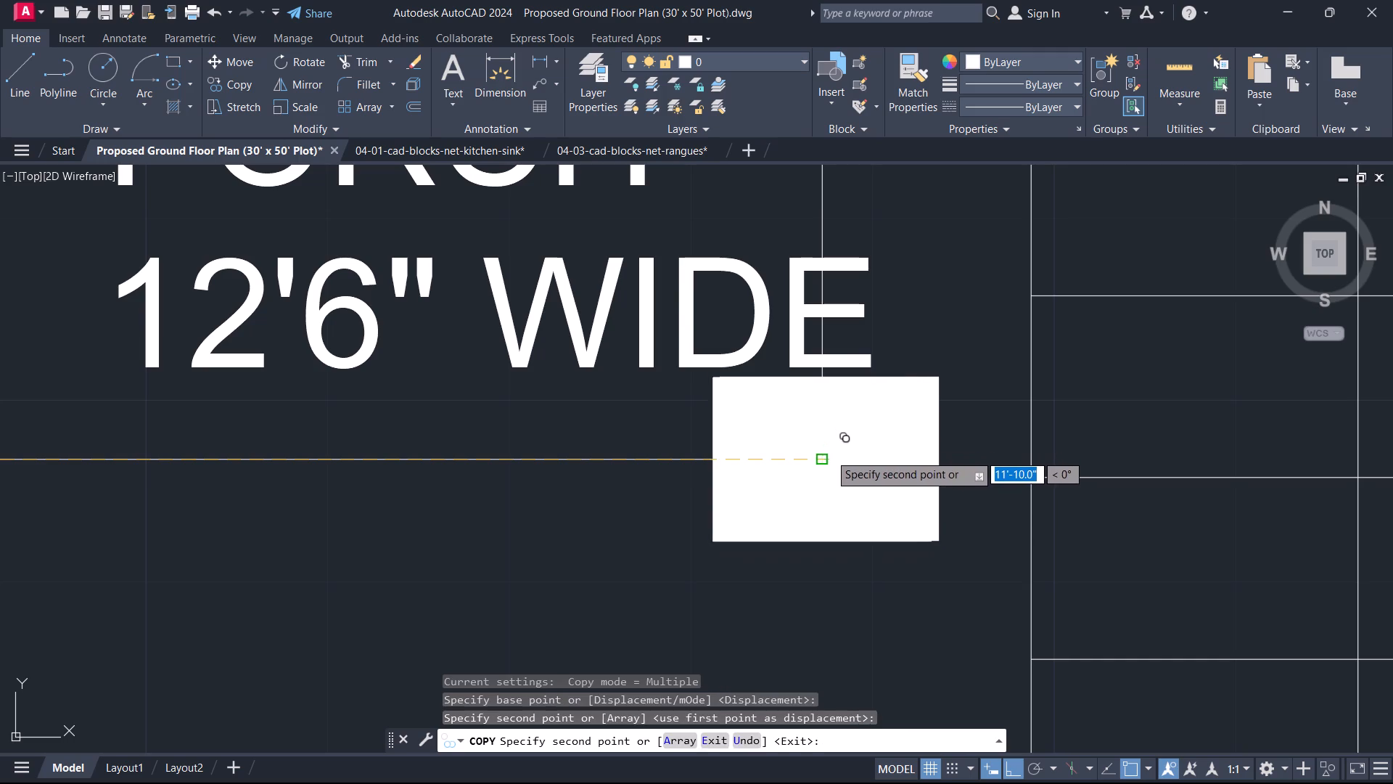
pyautogui.press('Escape')
# Delete the vertical and horizontal guide lines meeting at the new porch column.
pyautogui.scroll(-1, 842, 434)
pyautogui.moveTo(842, 433); pyautogui.dragTo(865, 483, button='middle')
pyautogui.click(879, 293)
pyautogui.click(822, 293)
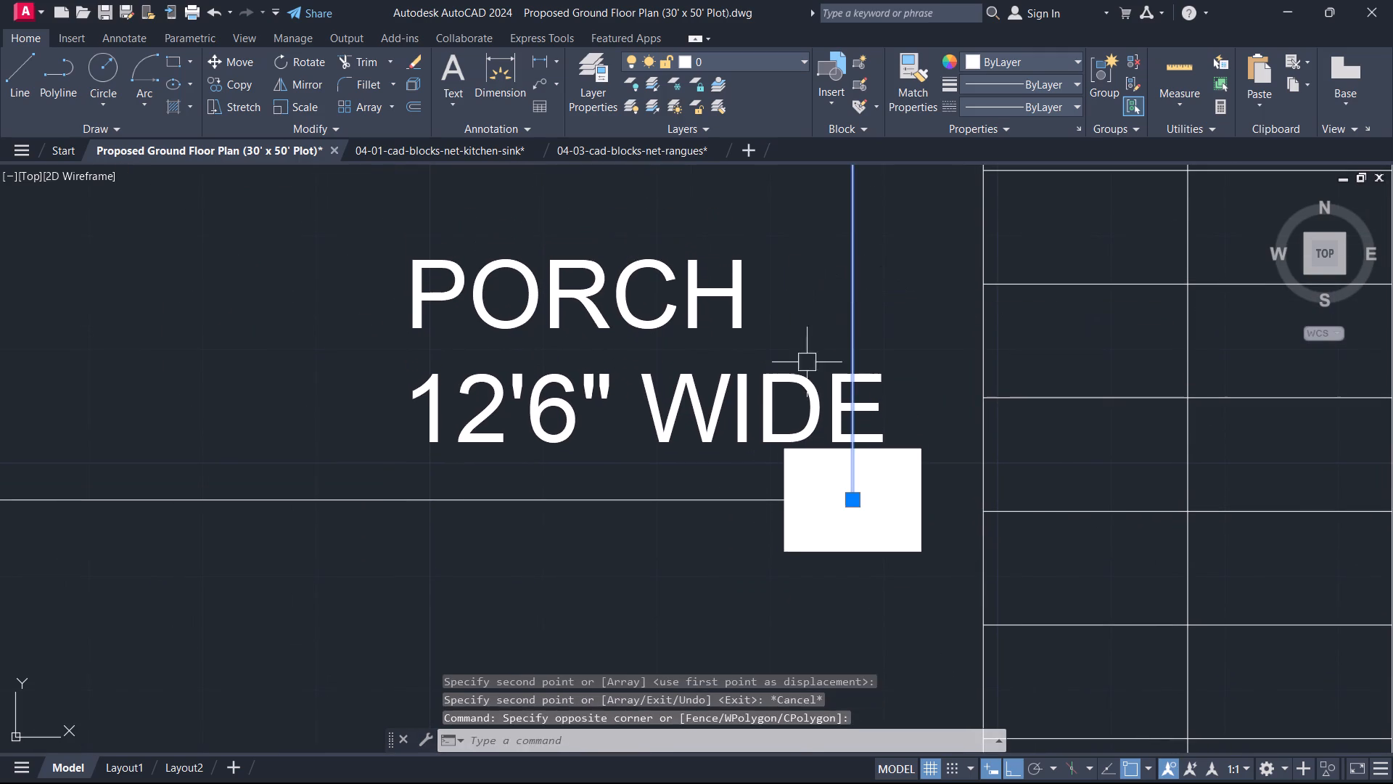
pyautogui.click(726, 500)
pyautogui.press('Delete')
pyautogui.scroll(-4, 719, 537)
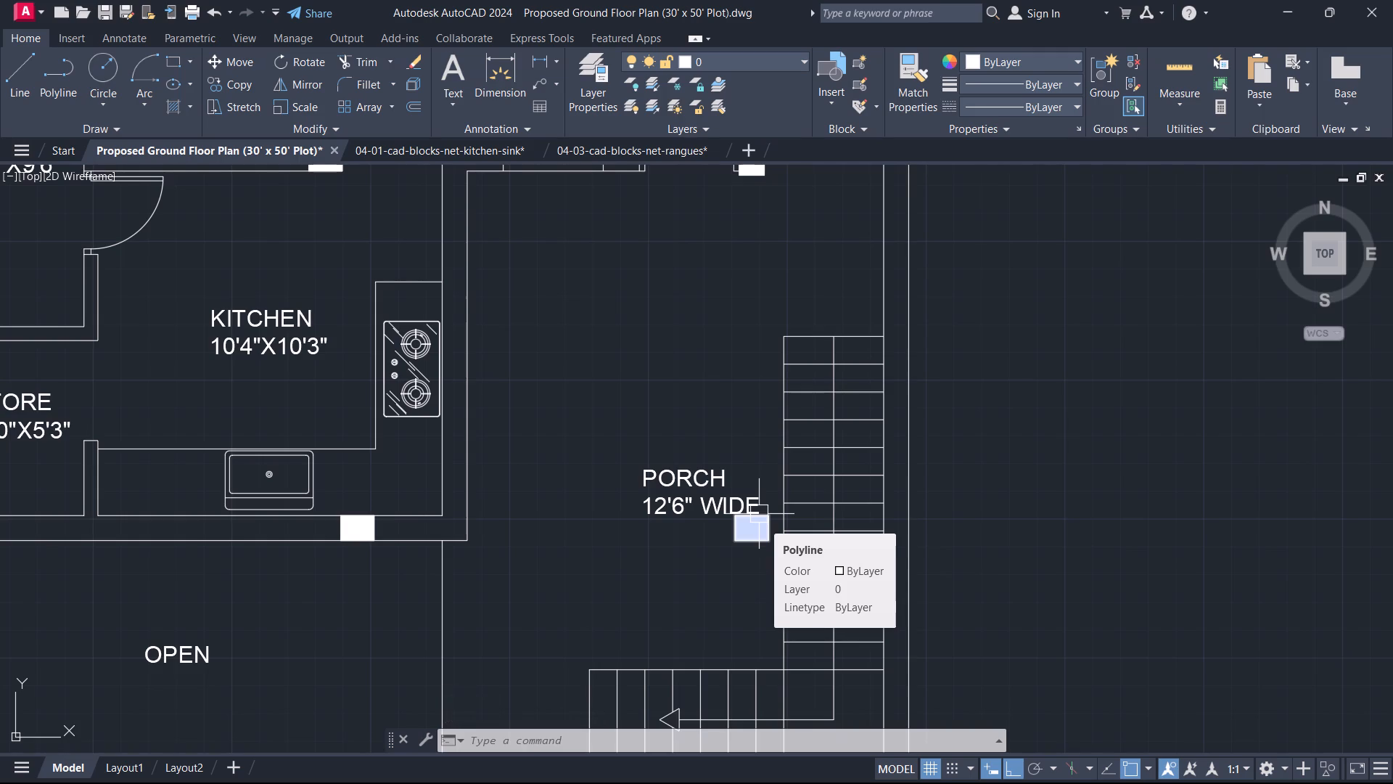
# Examine the column layout around the kitchen, open area and porch, and its alignment with the rest of the plan.
pyautogui.scroll(-2, 650, 505)
pyautogui.scroll(1, 703, 526)
pyautogui.moveTo(705, 528); pyautogui.dragTo(731, 545, button='middle')
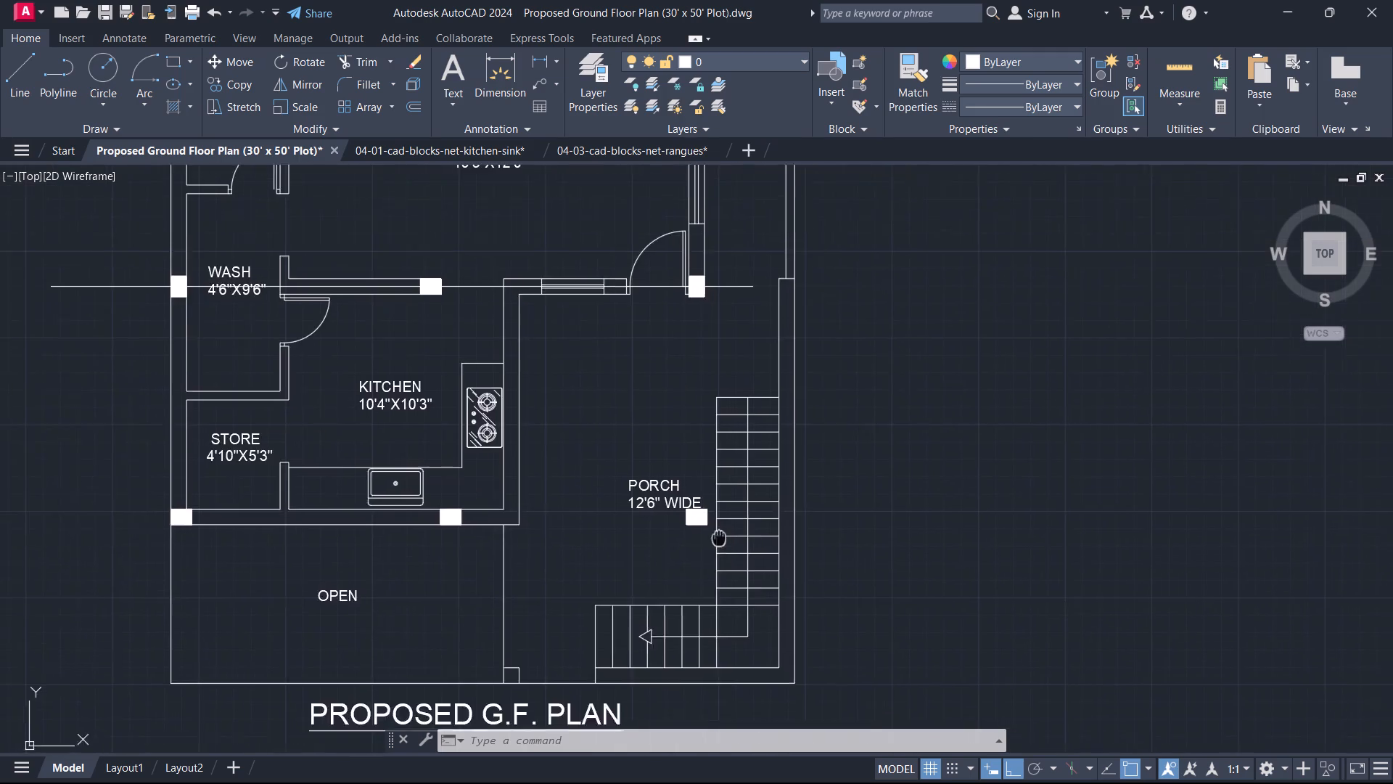
pyautogui.moveTo(731, 545); pyautogui.dragTo(1032, 486, button='middle')
pyautogui.scroll(-1, 1034, 485)
pyautogui.scroll(1, 997, 515)
pyautogui.moveTo(996, 517); pyautogui.dragTo(982, 600, button='middle')
pyautogui.scroll(1, 1040, 555)
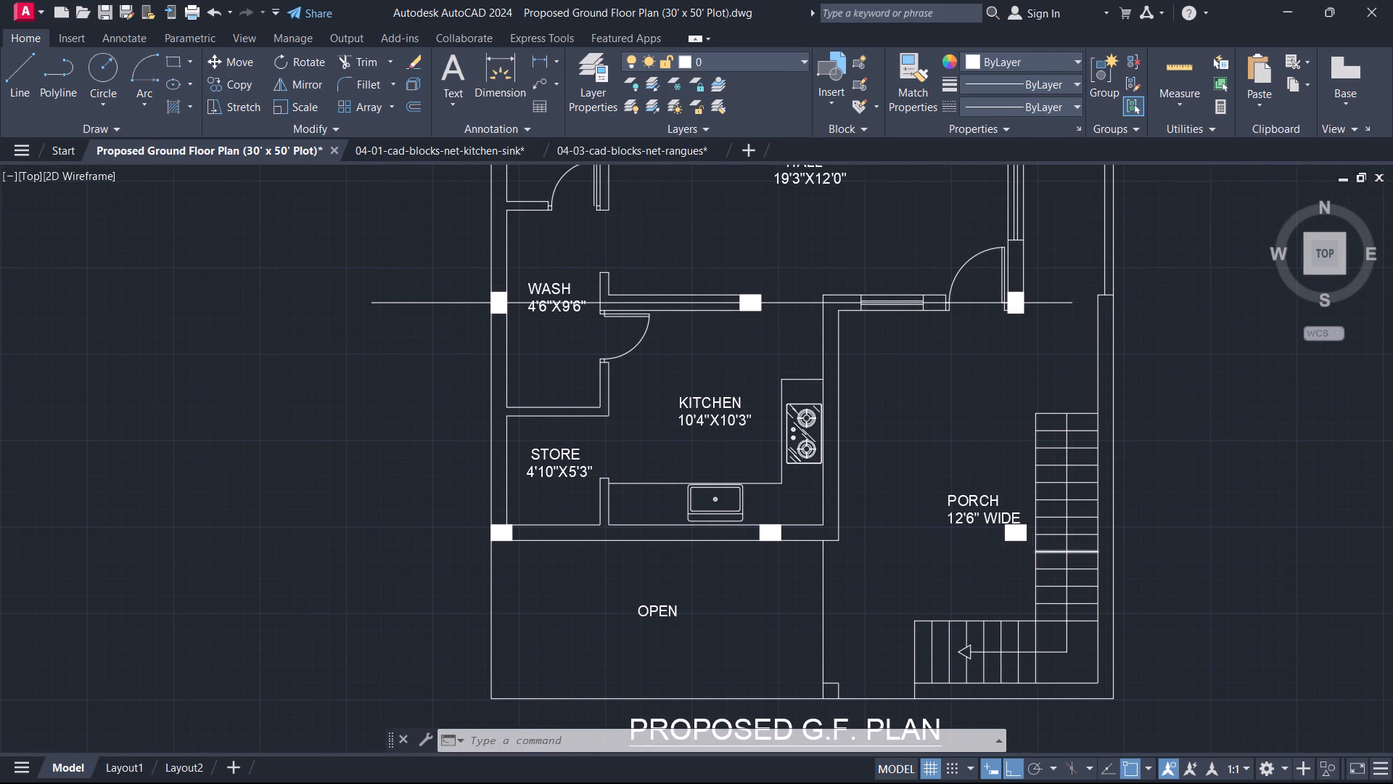
pyautogui.scroll(-3, 989, 564)
pyautogui.scroll(1, 937, 603)
pyautogui.moveTo(937, 603); pyautogui.dragTo(1068, 525, button='middle')
pyautogui.scroll(1, 1007, 565)
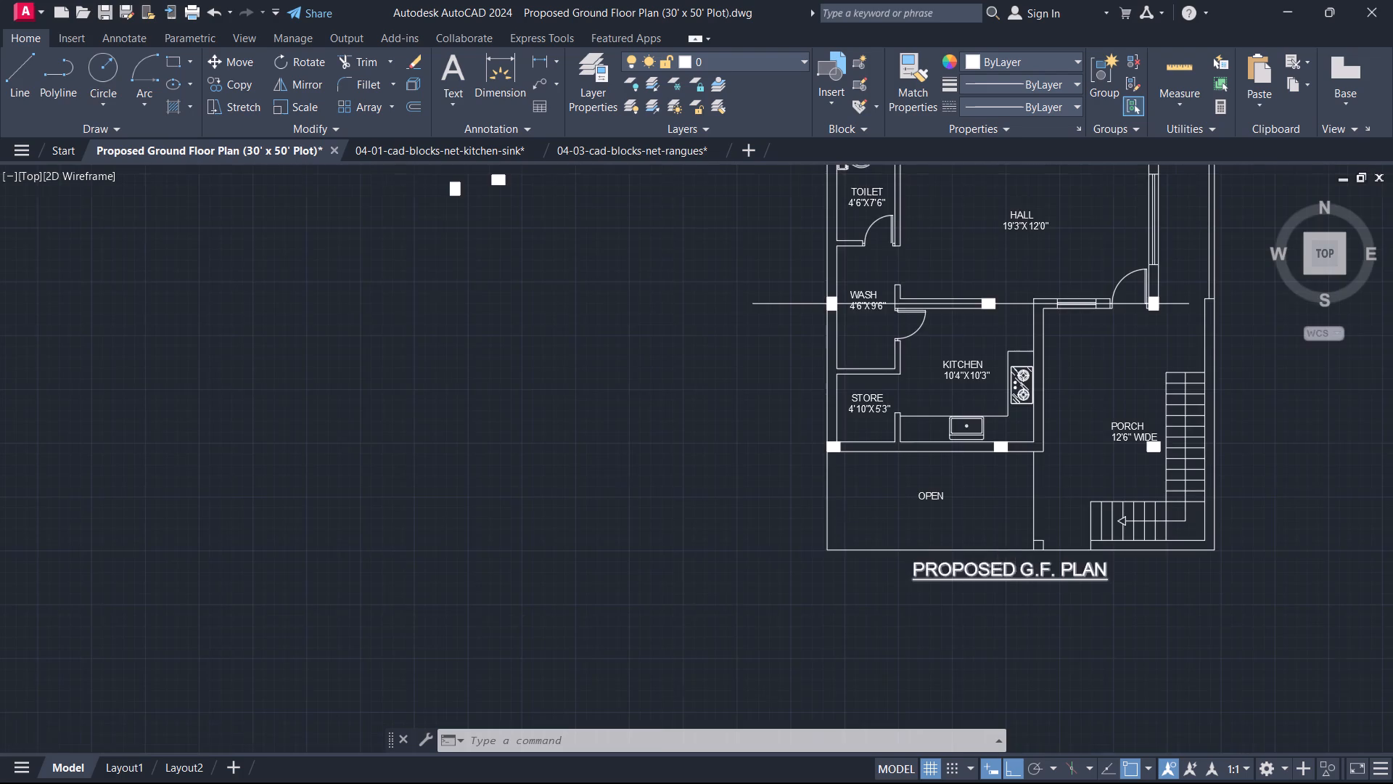
pyautogui.scroll(-4, 1008, 565)
# Delete the long horizontal guide line running through the columns along the hall's south wall.
pyautogui.scroll(2, 1009, 565)
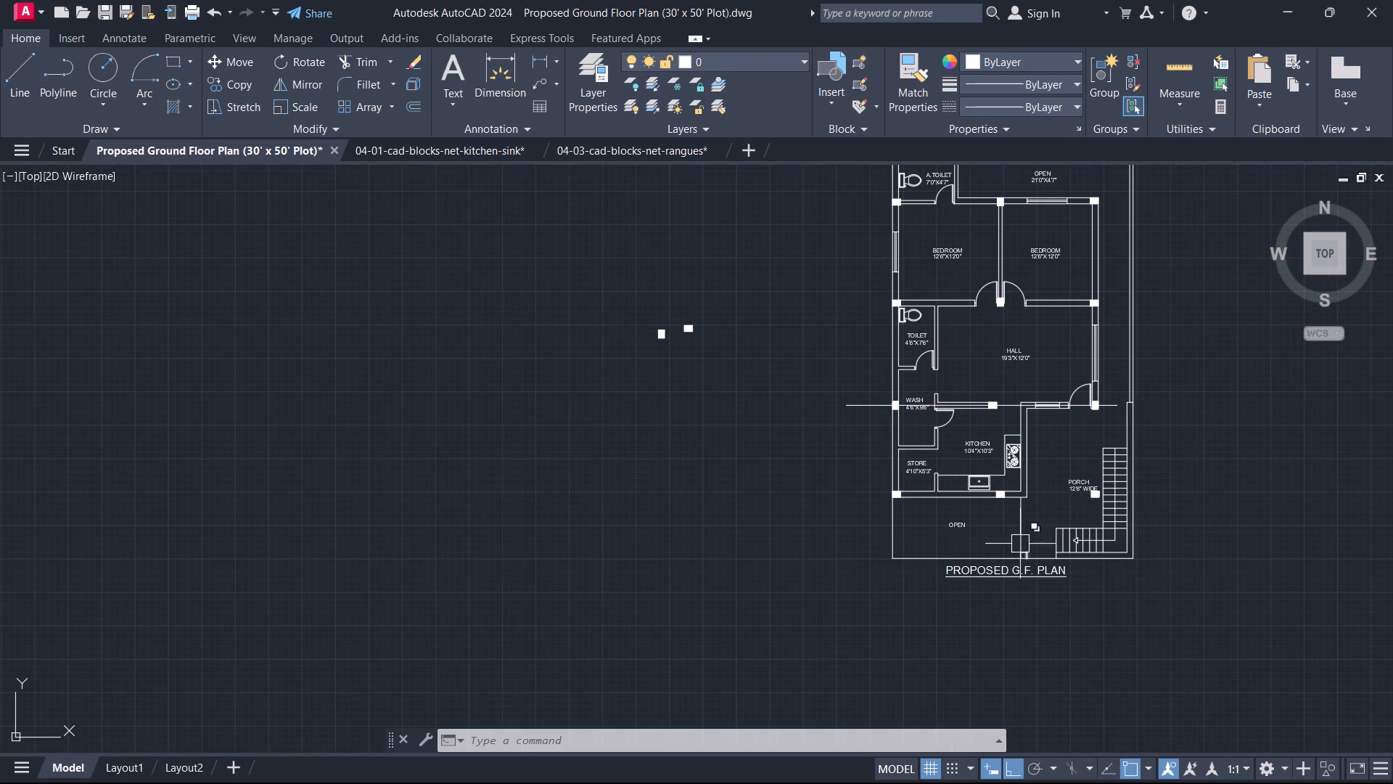
pyautogui.scroll(1, 1024, 440)
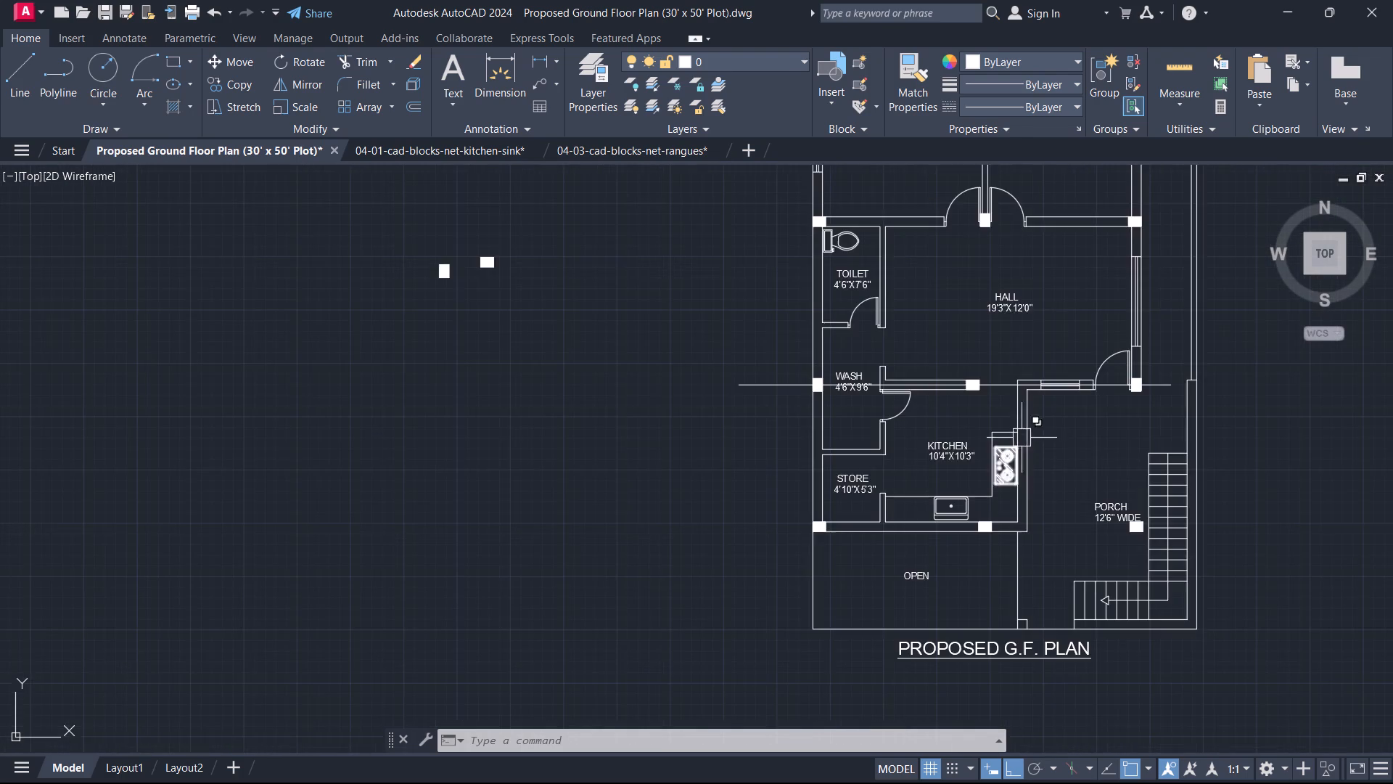
pyautogui.scroll(1, 1021, 438)
pyautogui.moveTo(1007, 406); pyautogui.dragTo(1007, 362)
pyautogui.click(987, 274)
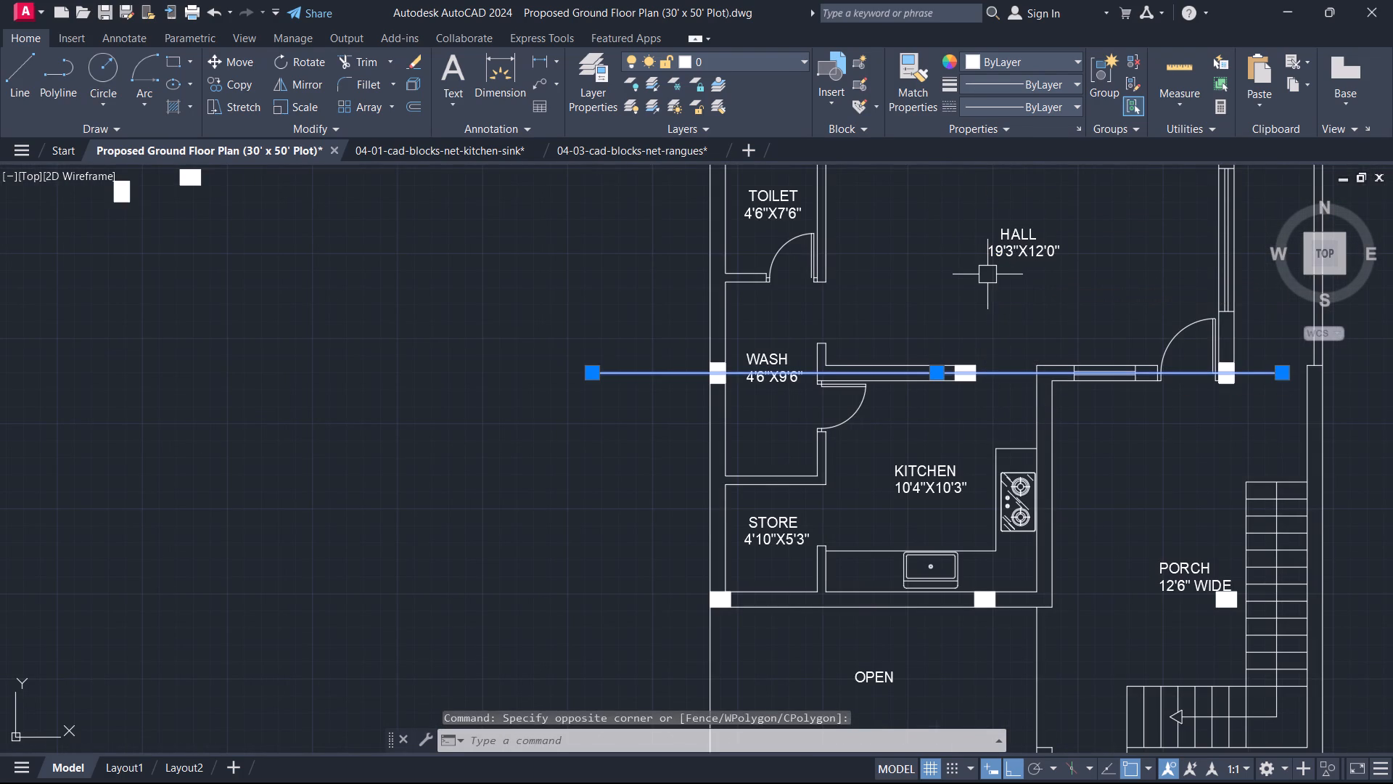
pyautogui.press('Delete')
# Delete the two spare columns standing outside the floor plan to the west.
pyautogui.scroll(-3, 957, 250)
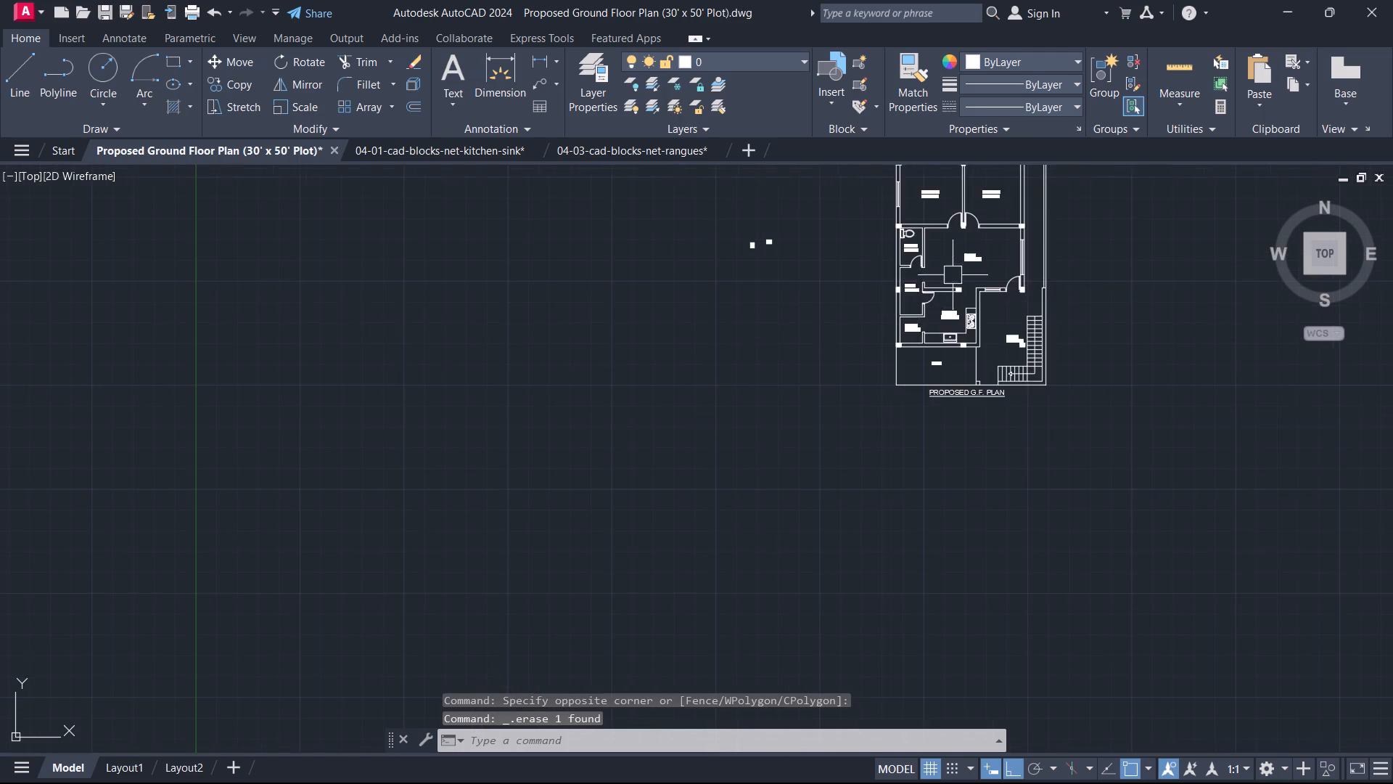
pyautogui.scroll(1, 763, 359)
pyautogui.moveTo(780, 329); pyautogui.dragTo(779, 568, button='middle')
pyautogui.click(809, 460)
pyautogui.click(711, 411)
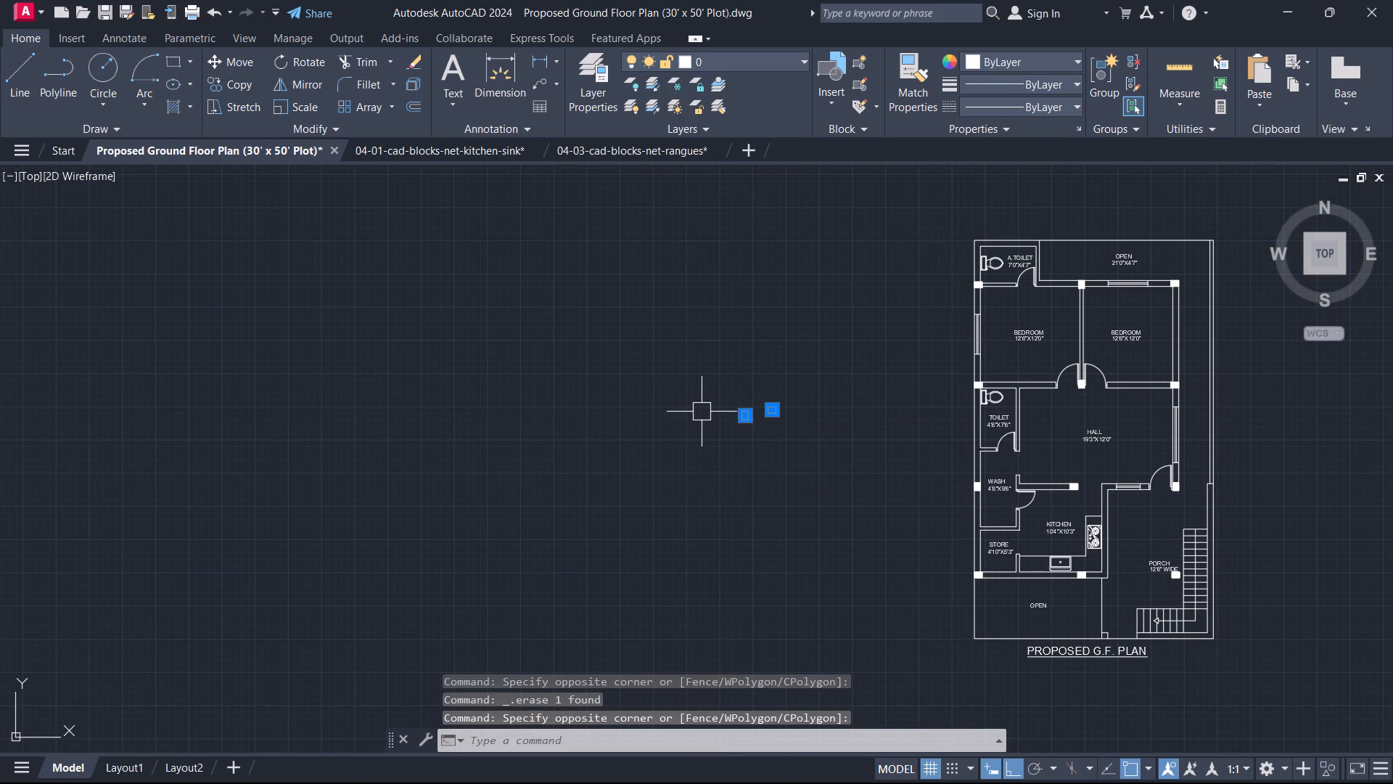
pyautogui.press('Delete')
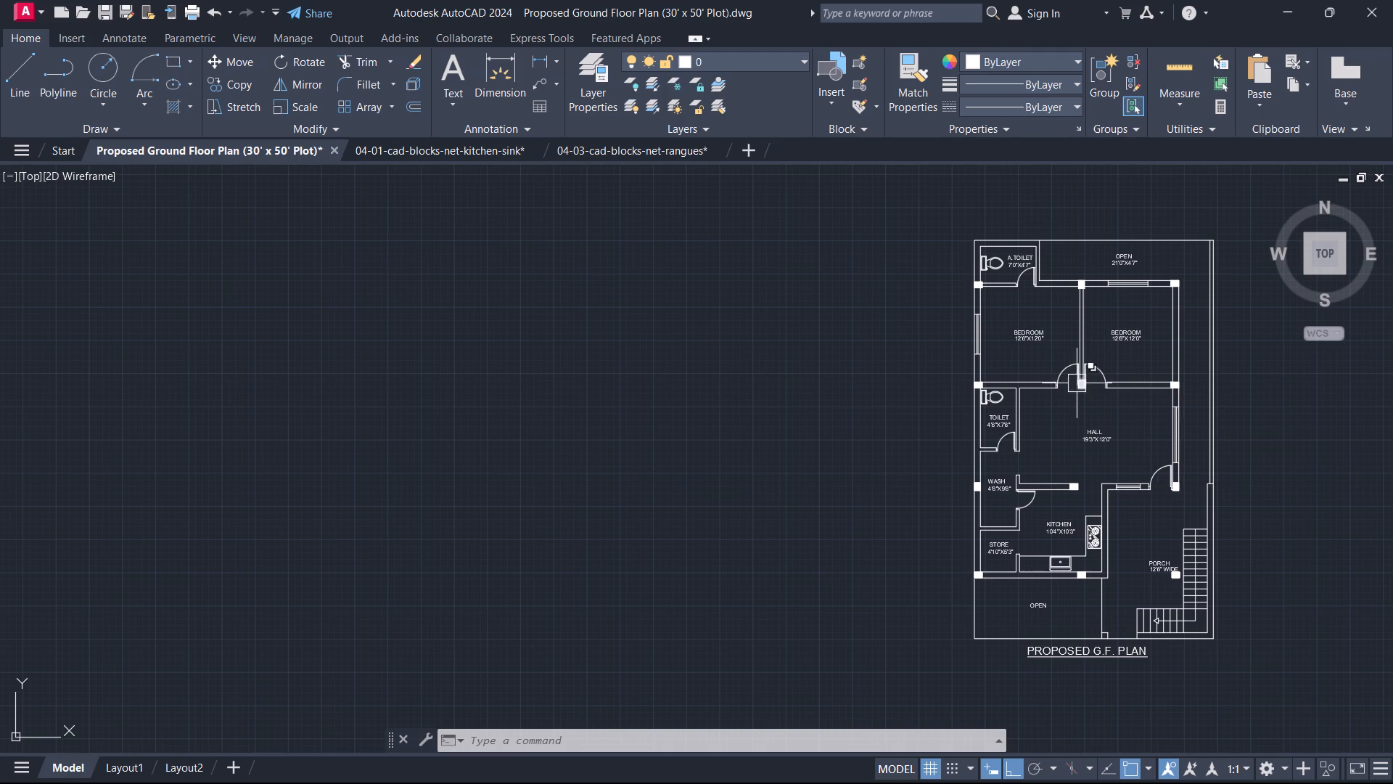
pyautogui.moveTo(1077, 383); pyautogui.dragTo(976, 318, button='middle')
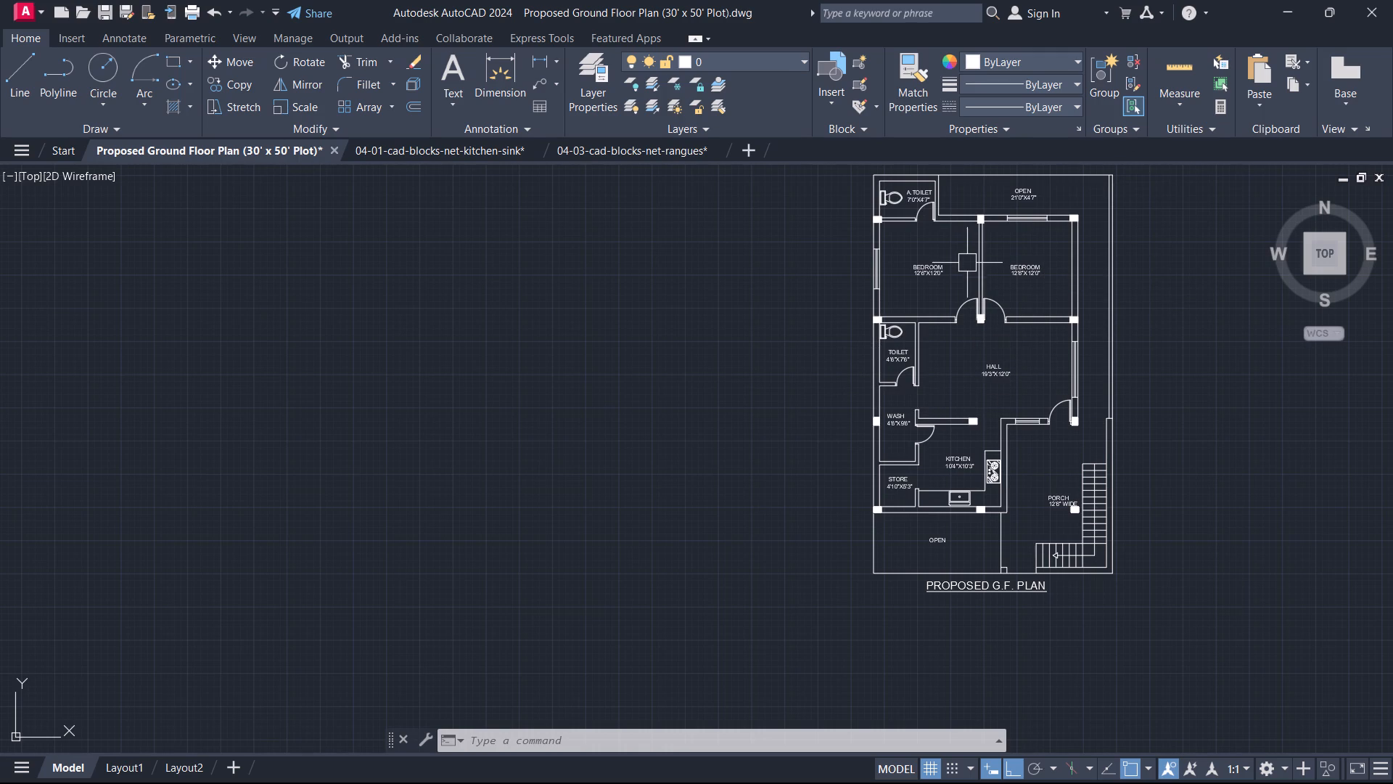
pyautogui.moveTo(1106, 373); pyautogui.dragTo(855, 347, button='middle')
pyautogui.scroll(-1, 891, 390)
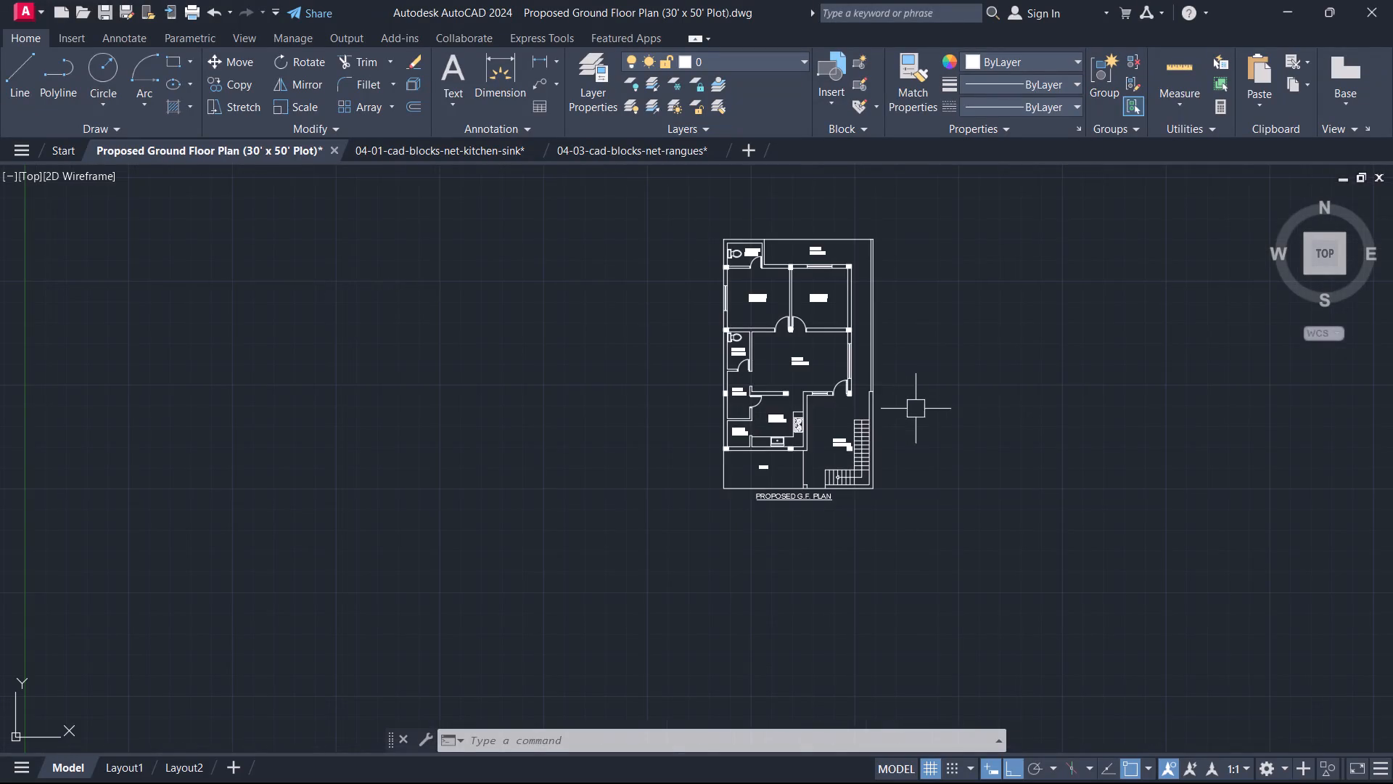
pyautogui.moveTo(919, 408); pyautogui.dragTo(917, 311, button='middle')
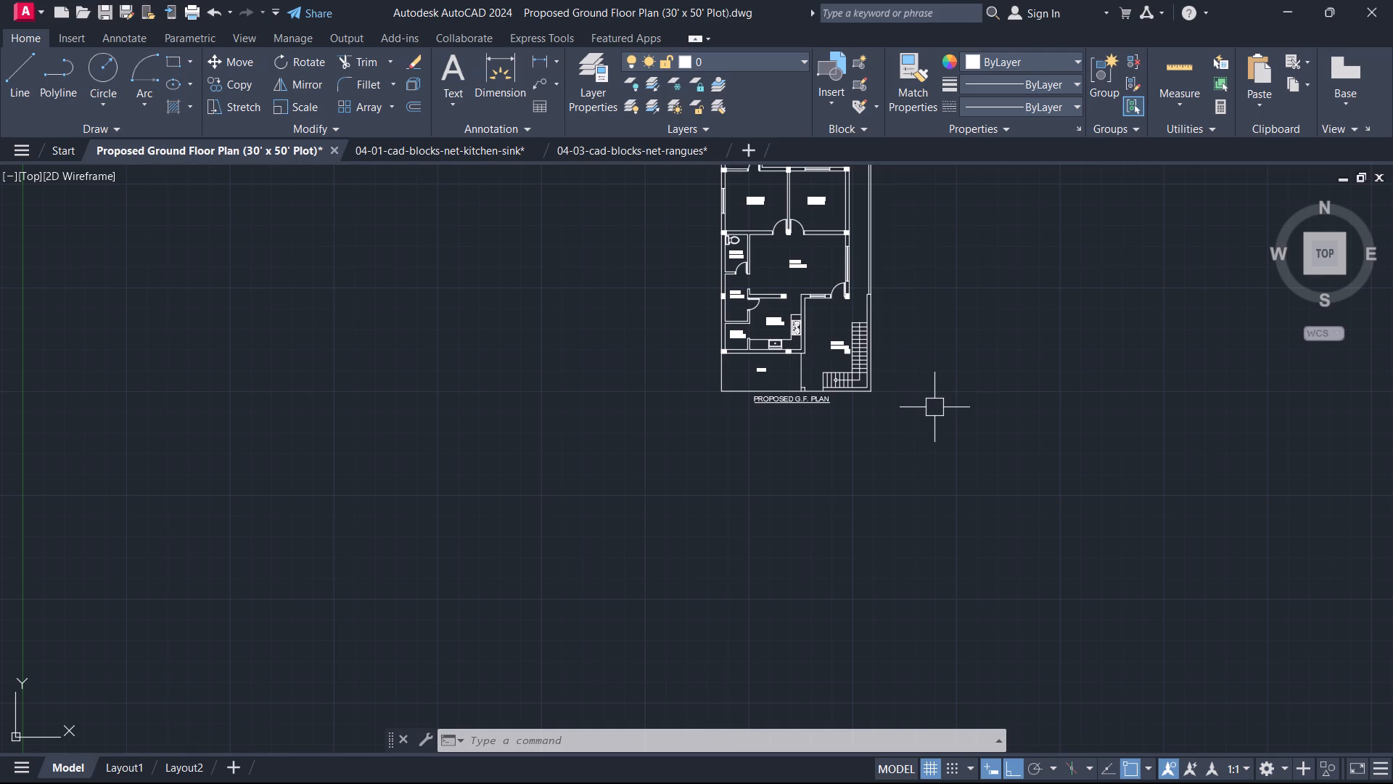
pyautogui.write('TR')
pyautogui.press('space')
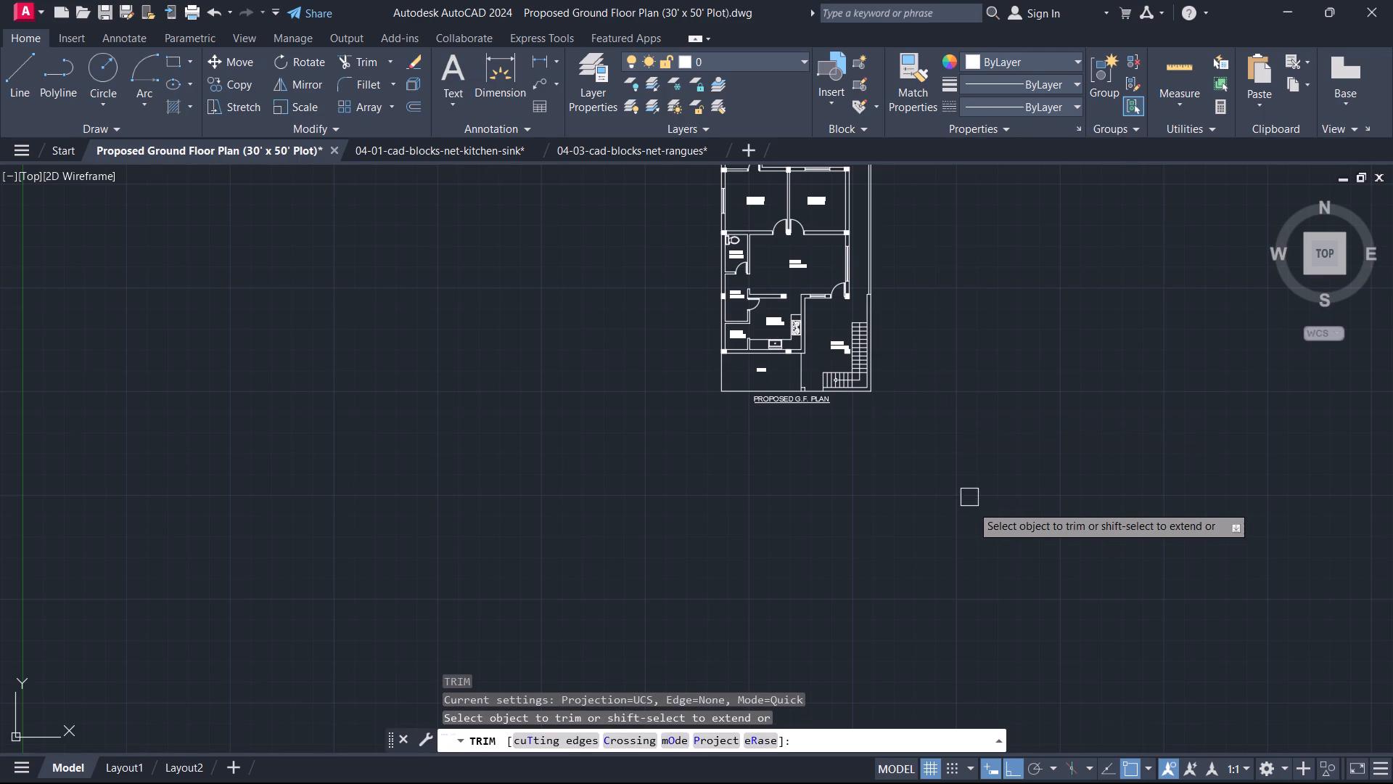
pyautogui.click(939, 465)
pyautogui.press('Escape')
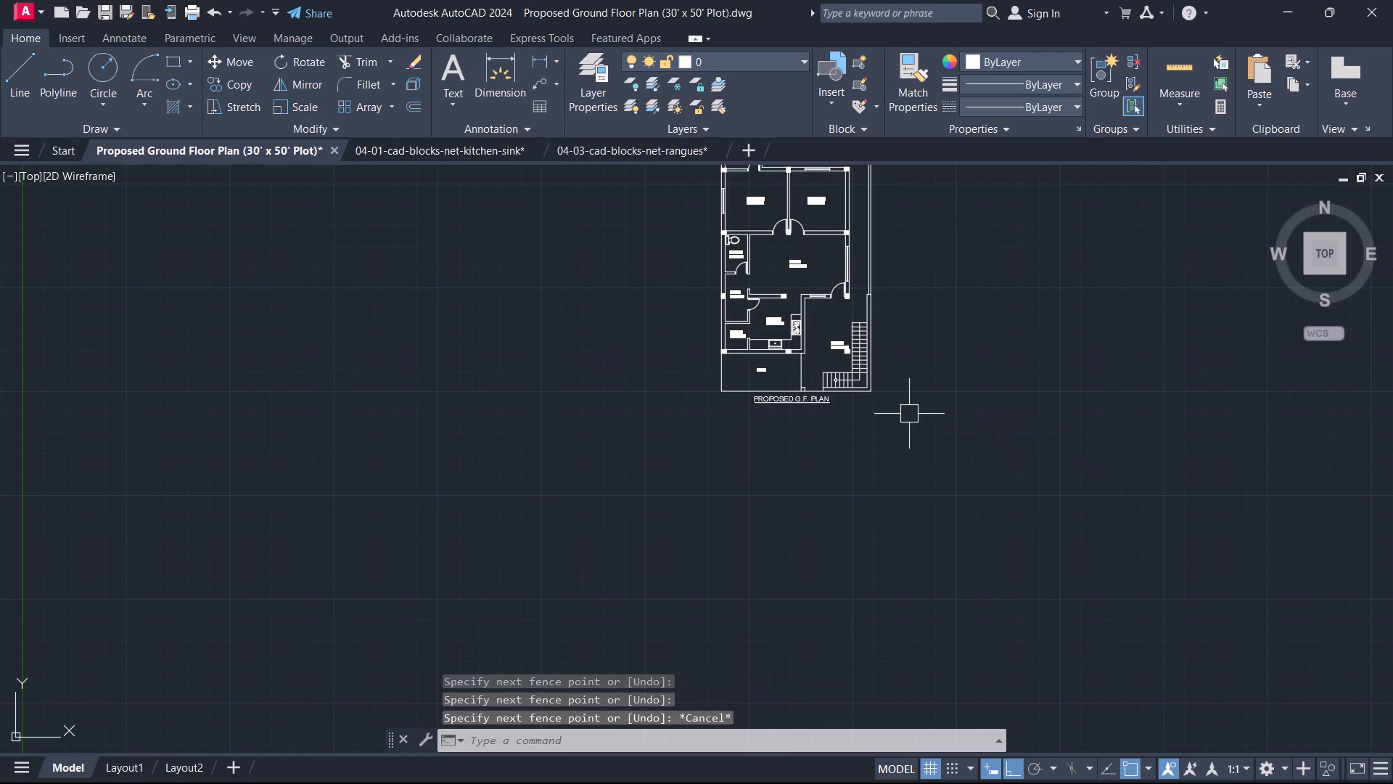
# Copy the entire ground floor plan with its title to the empty area east of the original.
pyautogui.click(910, 414)
pyautogui.middleClick(856, 359)
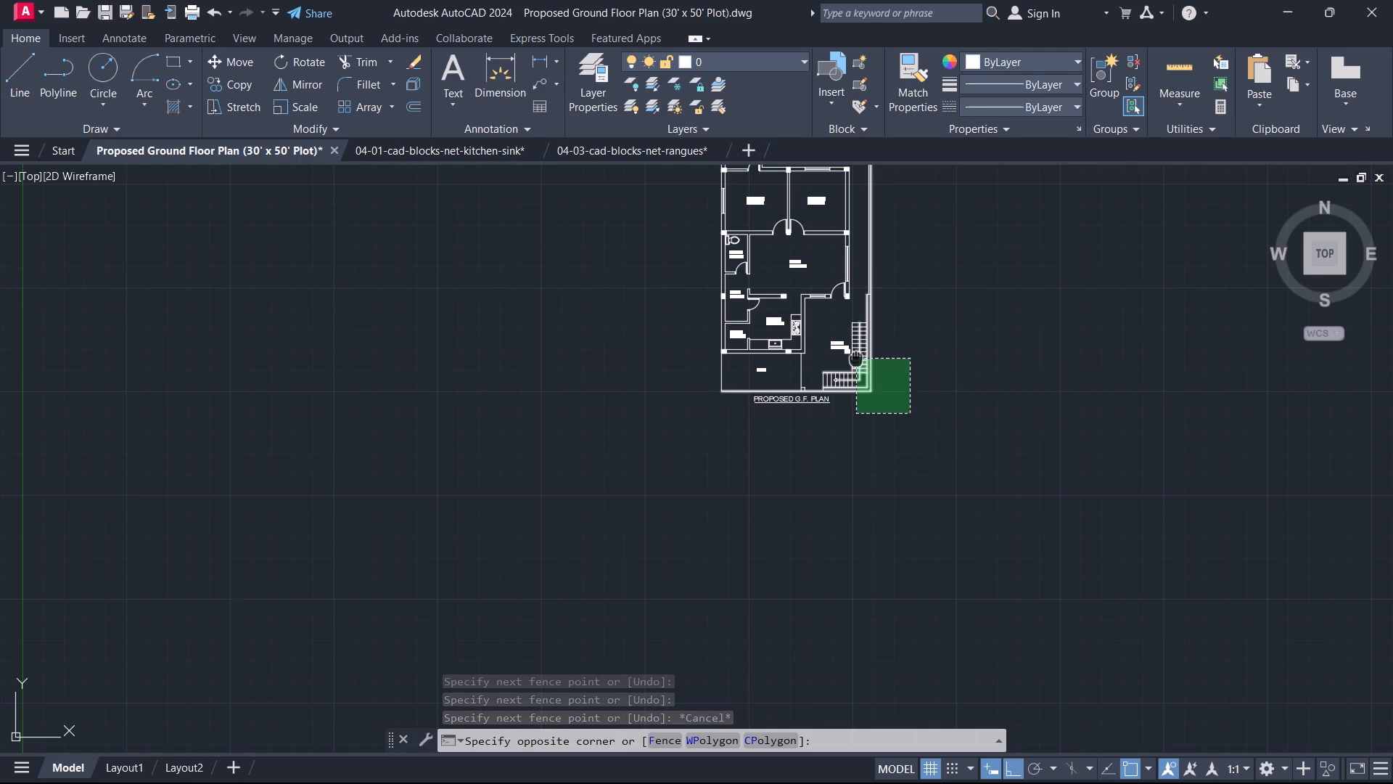
pyautogui.moveTo(856, 359); pyautogui.dragTo(884, 486, button='middle')
pyautogui.scroll(-1, 884, 488)
pyautogui.scroll(-1, 766, 391)
pyautogui.moveTo(764, 390); pyautogui.dragTo(790, 253, button='middle')
pyautogui.click(693, 174)
pyautogui.press('c')
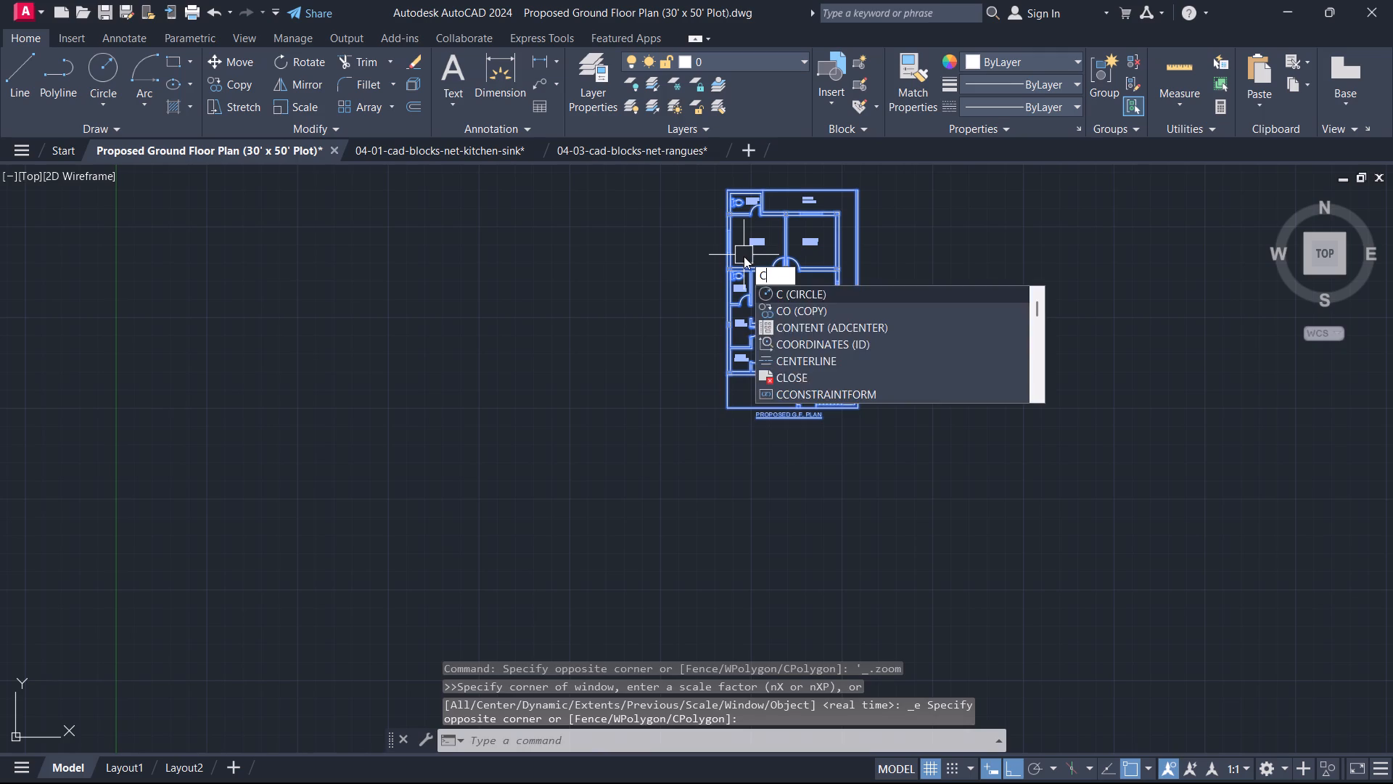
pyautogui.write('O')
pyautogui.press('space')
pyautogui.click(747, 259)
pyautogui.moveTo(1003, 375); pyautogui.dragTo(784, 446, button='middle')
pyautogui.click(806, 450)
pyautogui.press('Escape')
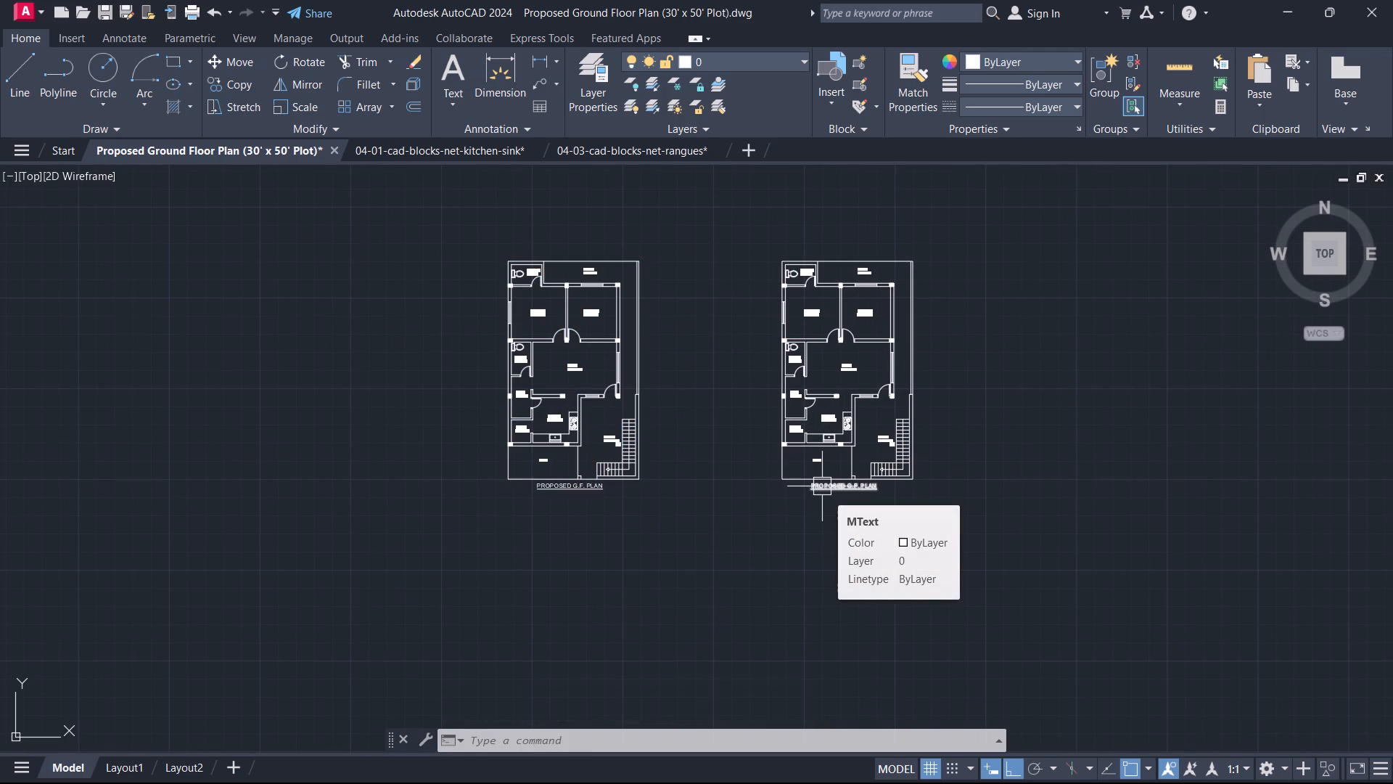
# In the copied plan, draw vertical construction lines through the midpoints of the wash's west-wall column and the column on the kitchen's south wall.
pyautogui.scroll(2, 831, 374)
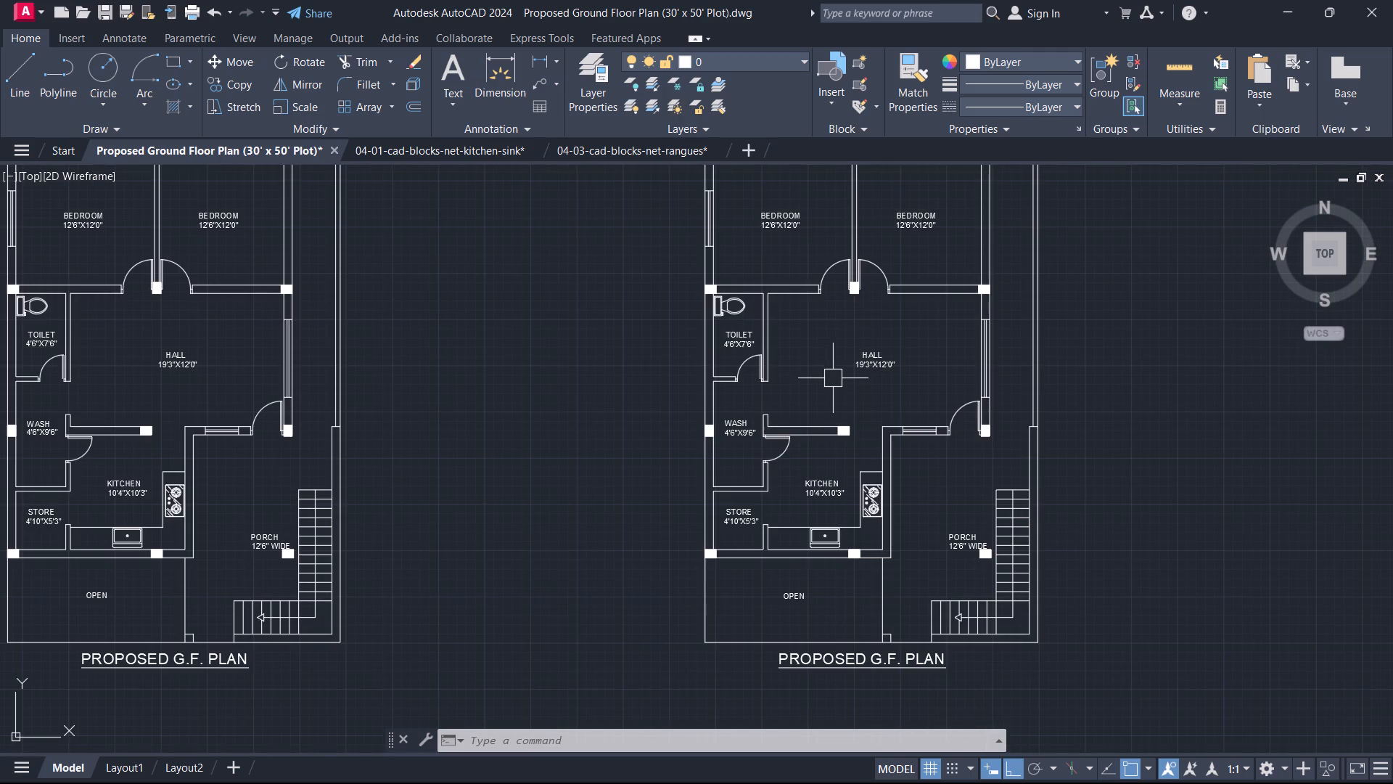
pyautogui.write('XL')
pyautogui.press('space')
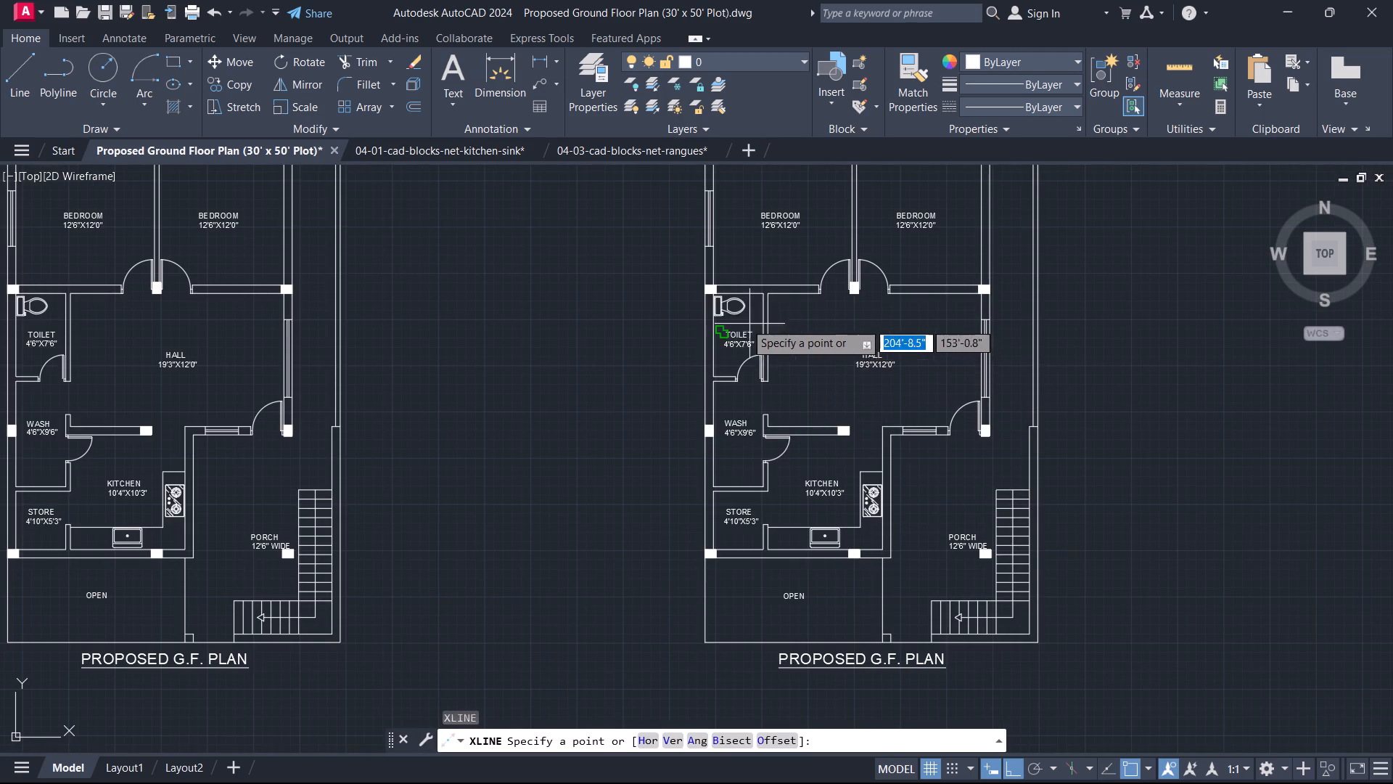
pyautogui.scroll(3, 716, 304)
pyautogui.scroll(-3, 704, 291)
pyautogui.scroll(3, 699, 417)
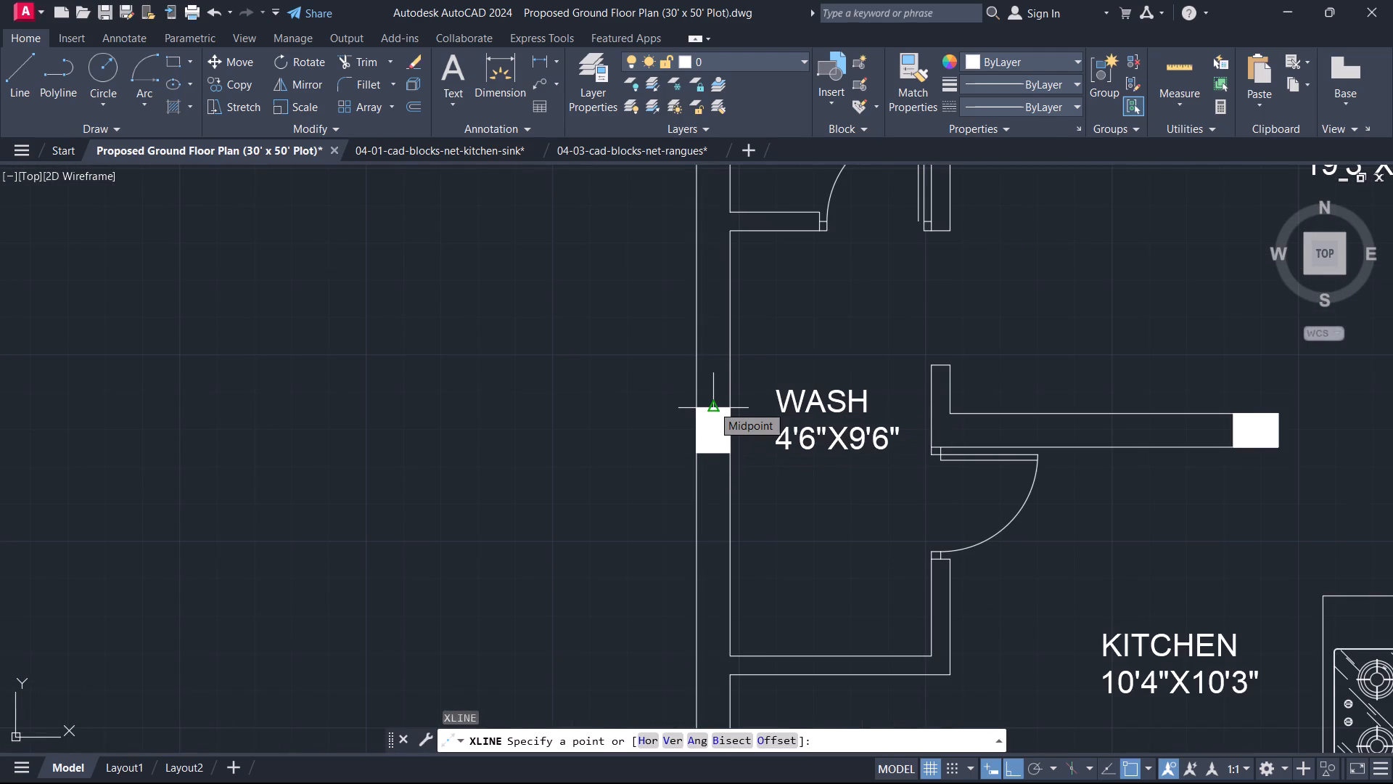
pyautogui.write('V')
pyautogui.press('space')
pyautogui.click(712, 405)
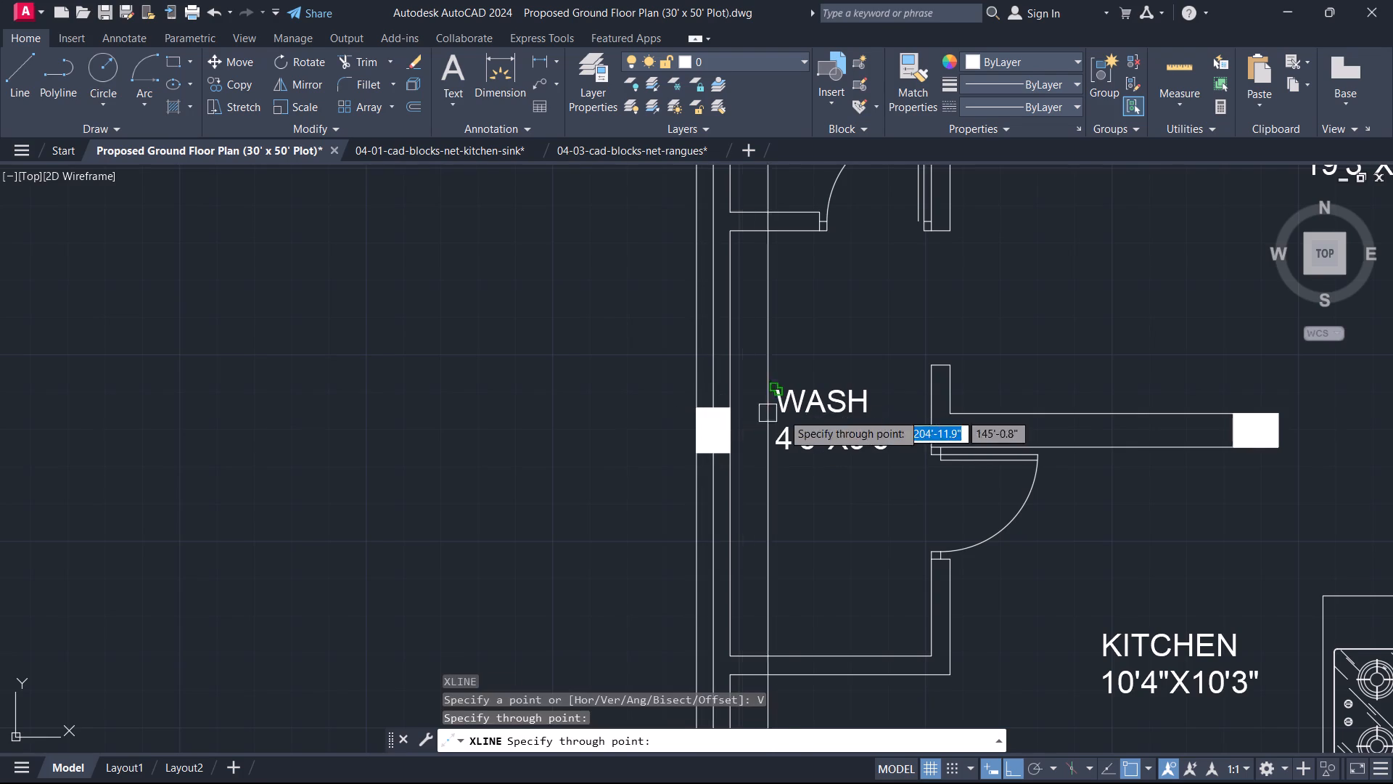
pyautogui.scroll(-2, 1143, 401)
pyautogui.scroll(1, 1199, 544)
pyautogui.moveTo(1197, 544); pyautogui.dragTo(1112, 411, button='middle')
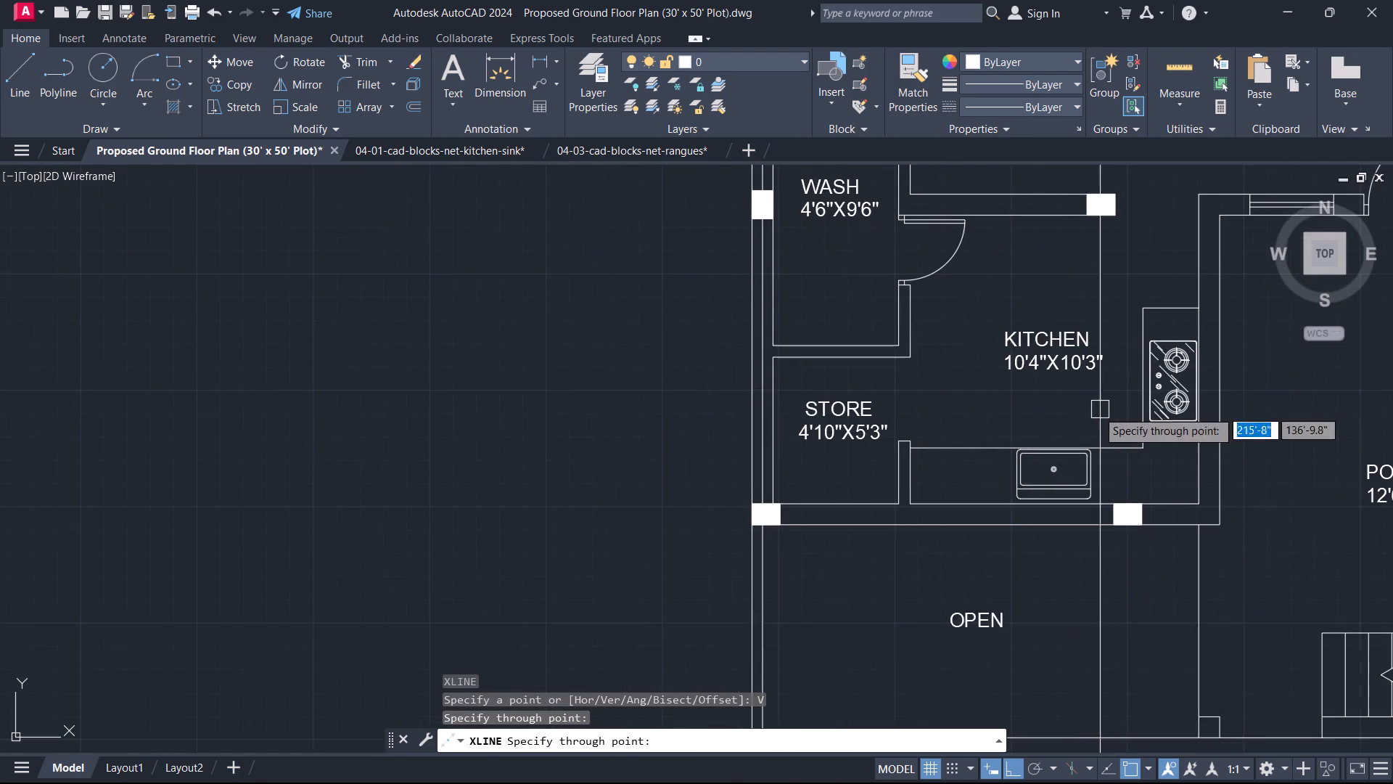
pyautogui.scroll(3, 1093, 502)
pyautogui.click(1193, 515)
pyautogui.scroll(-4, 1181, 477)
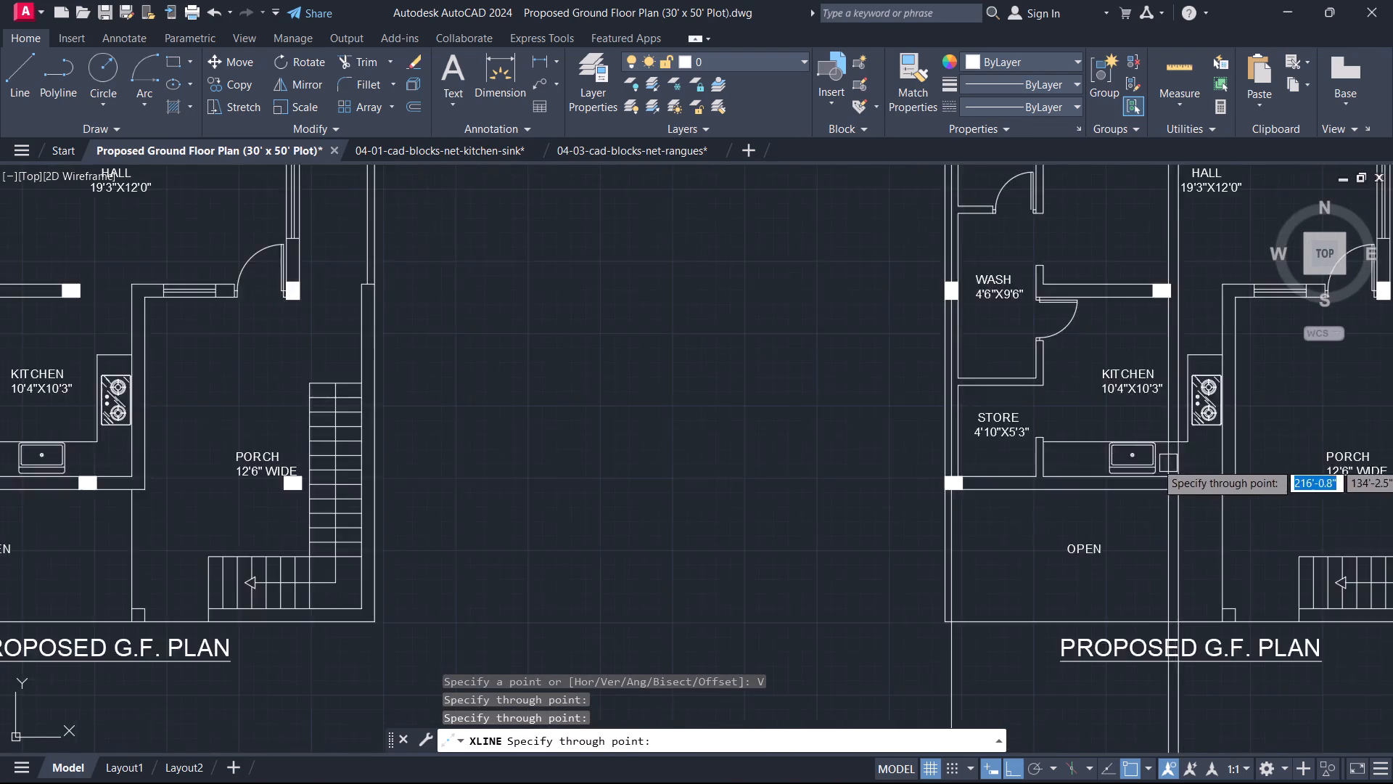
# Add vertical construction lines through the midpoints of the column north of the kitchen and the column beside the hall's entrance door.
pyautogui.scroll(-1, 1167, 462)
pyautogui.moveTo(1164, 460); pyautogui.dragTo(760, 485, button='middle')
pyautogui.scroll(2, 749, 433)
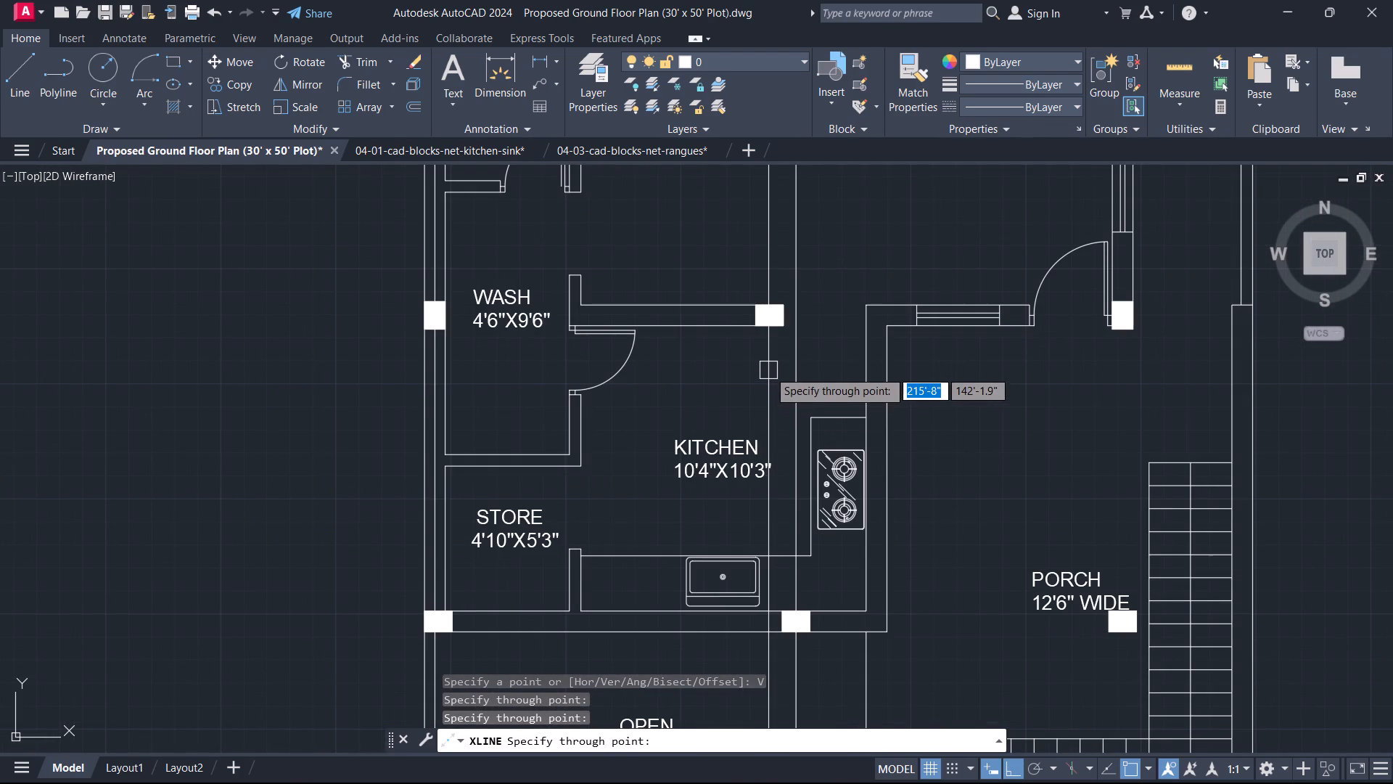
pyautogui.scroll(2, 775, 319)
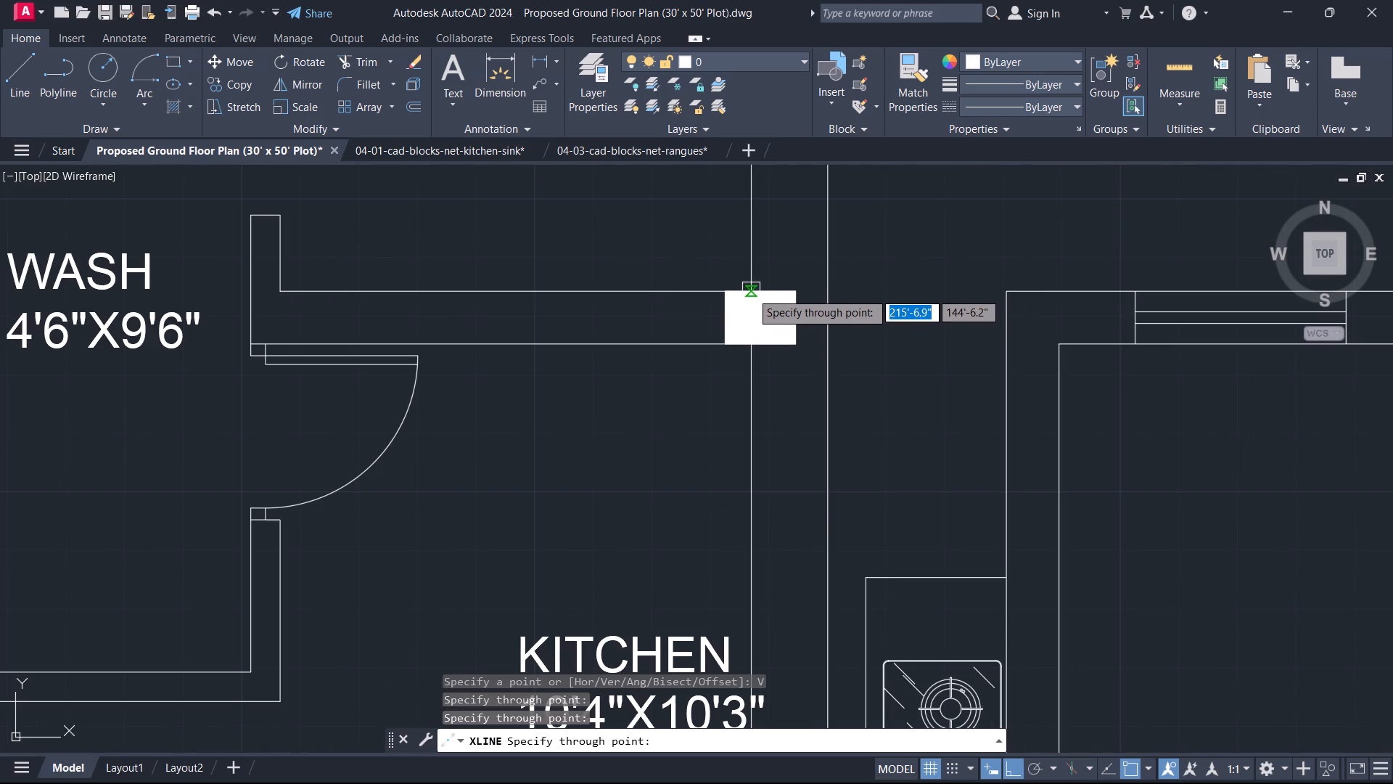
pyautogui.click(760, 288)
pyautogui.scroll(-3, 794, 393)
pyautogui.scroll(3, 995, 389)
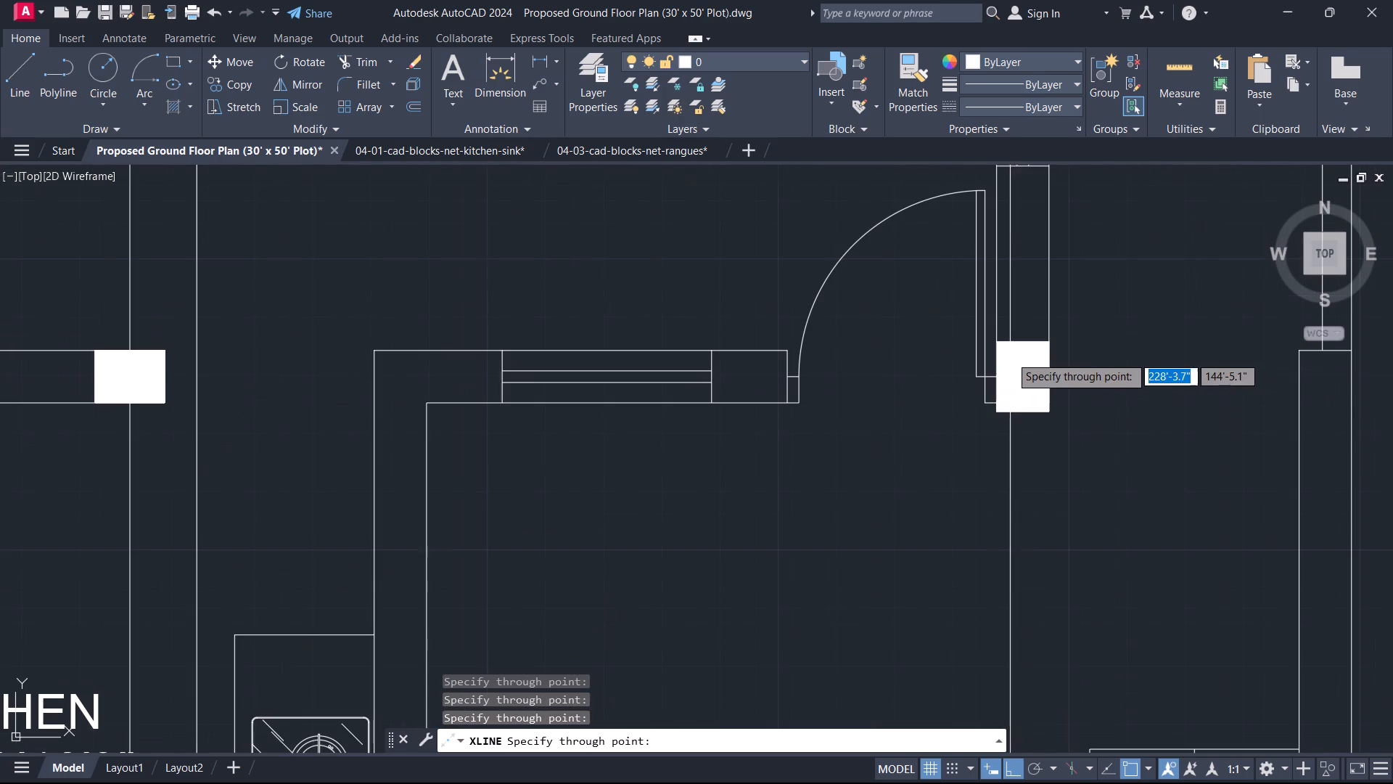
pyautogui.click(1027, 343)
pyautogui.press('Escape')
pyautogui.scroll(-4, 1020, 385)
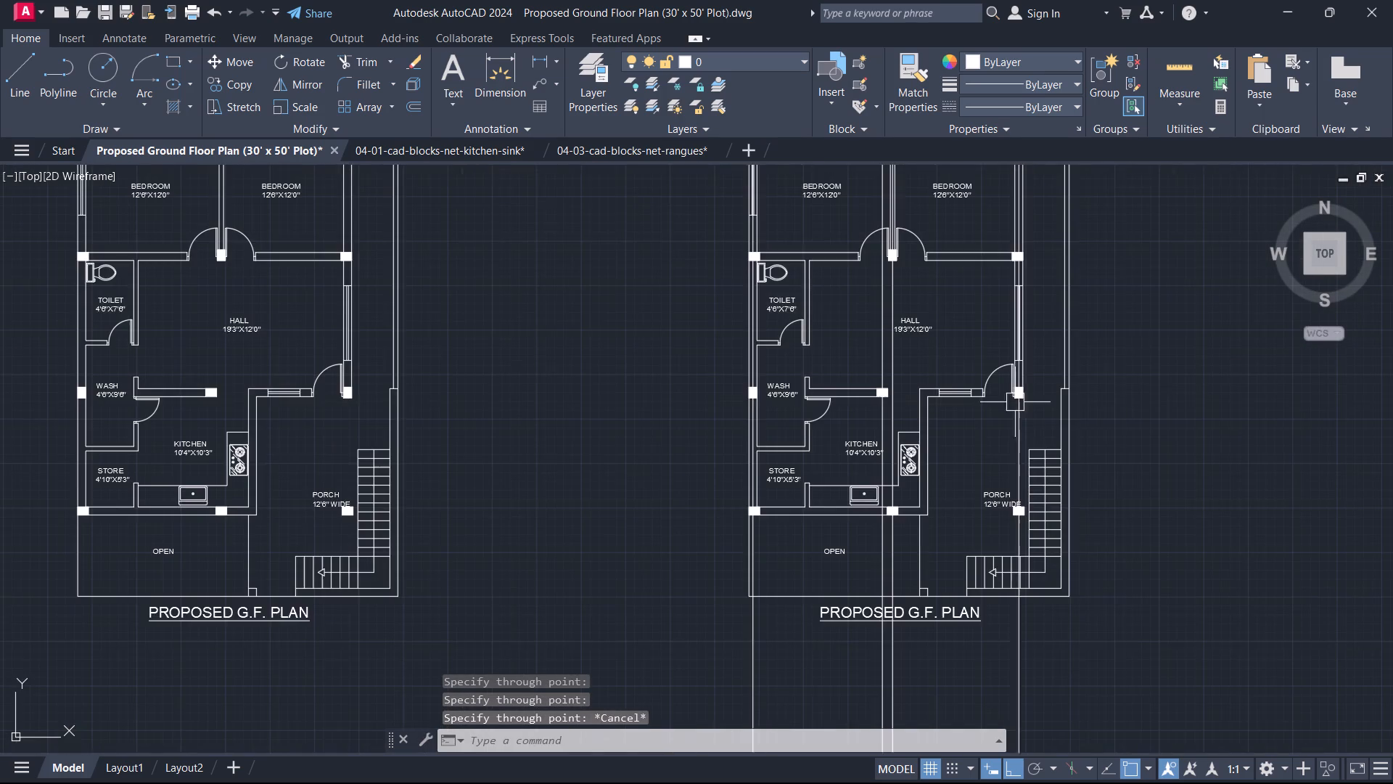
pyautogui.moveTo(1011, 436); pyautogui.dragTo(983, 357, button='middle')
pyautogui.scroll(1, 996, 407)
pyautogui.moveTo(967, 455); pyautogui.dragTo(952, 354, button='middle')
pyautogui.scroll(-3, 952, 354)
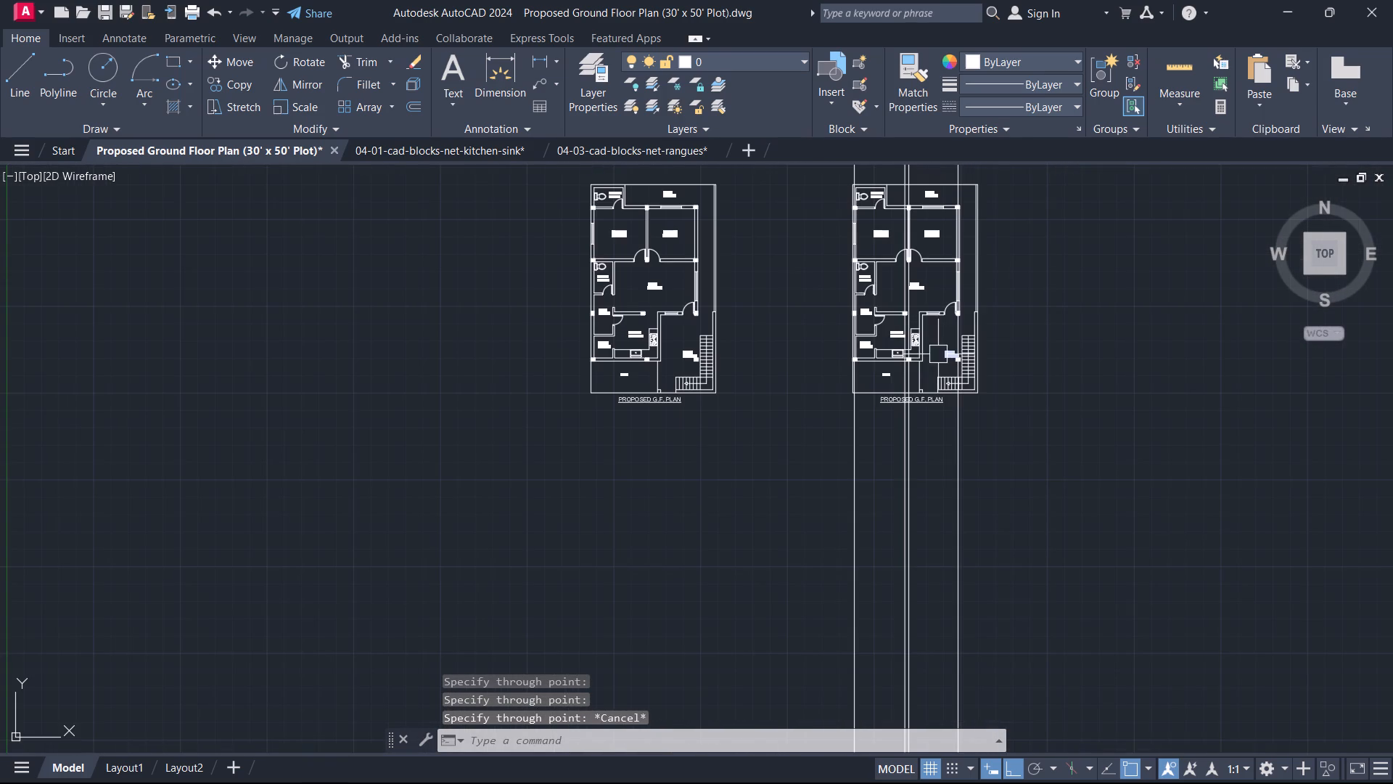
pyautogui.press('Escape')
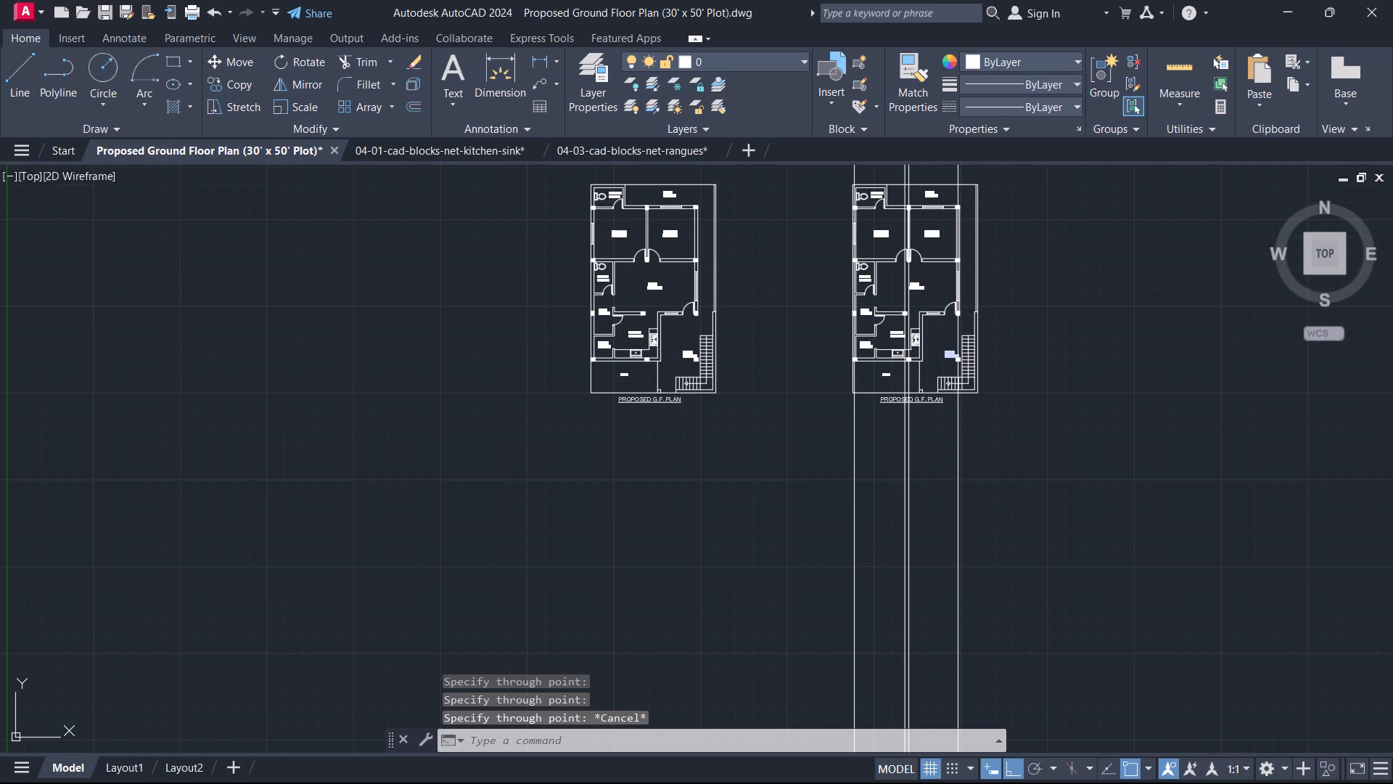
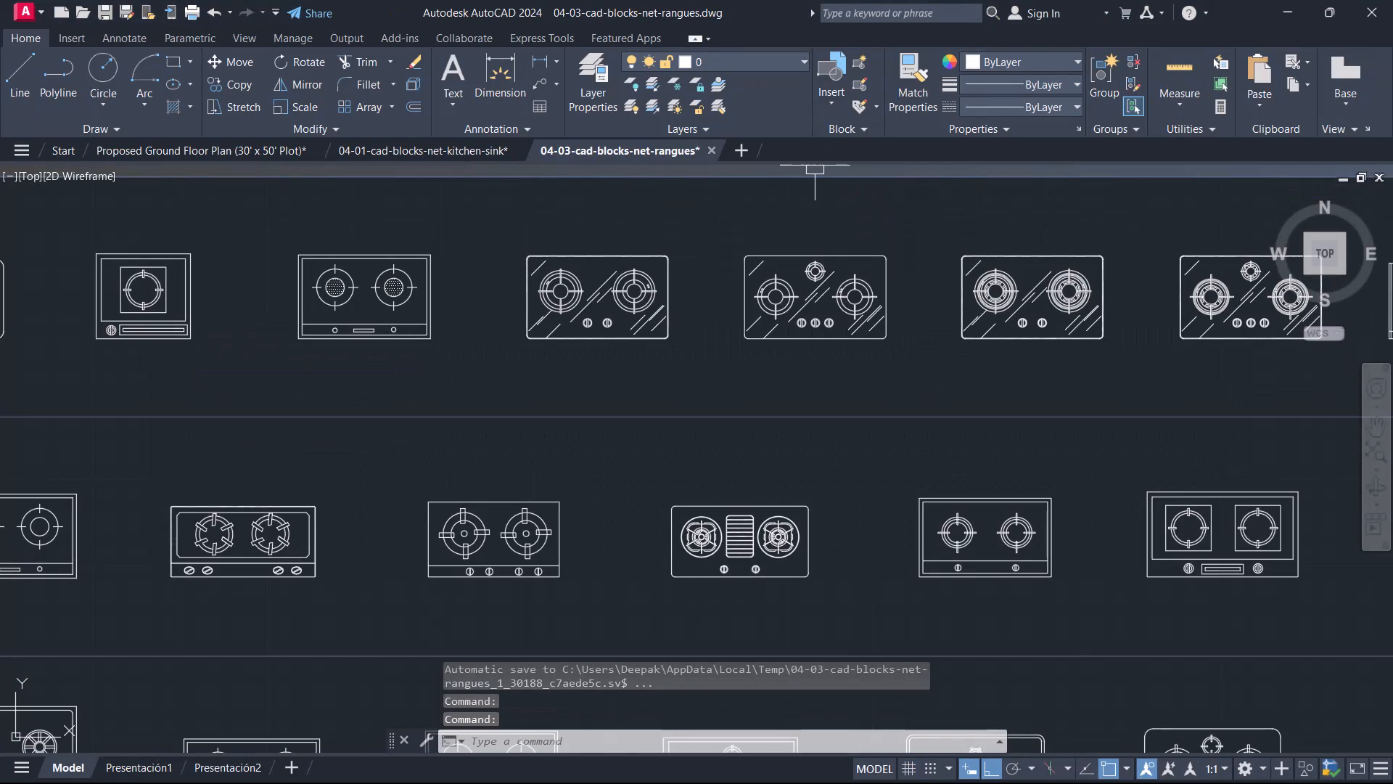
# Switch from the cooktop blocks drawing back to the Proposed Ground Floor Plan (30' x 50' Plot) drawing.
pyautogui.press('space')
pyautogui.hotkey('alt', 'Tab')
pyautogui.hotkey('alt', 'Tab')
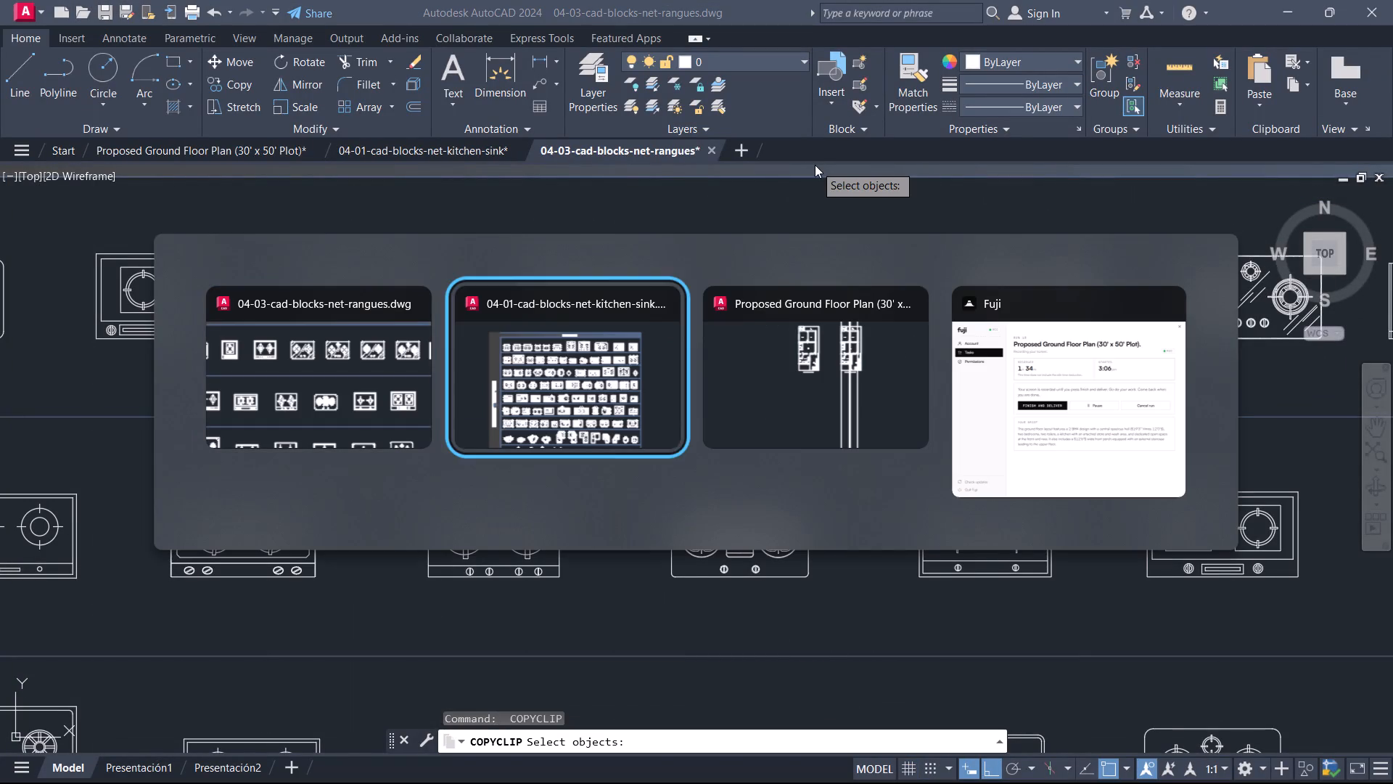
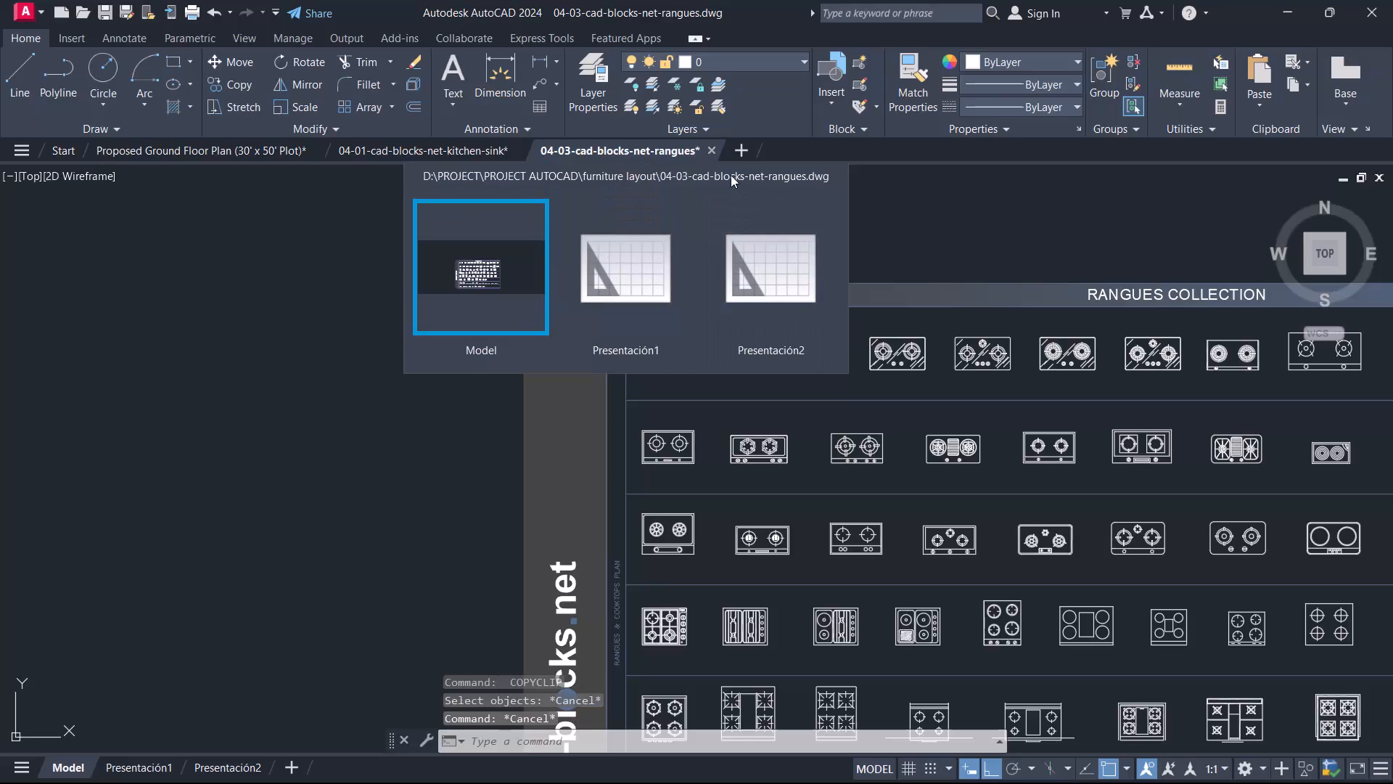
# Close the cooktop and kitchen sink block drawings without saving their changes.
pyautogui.click(711, 148)
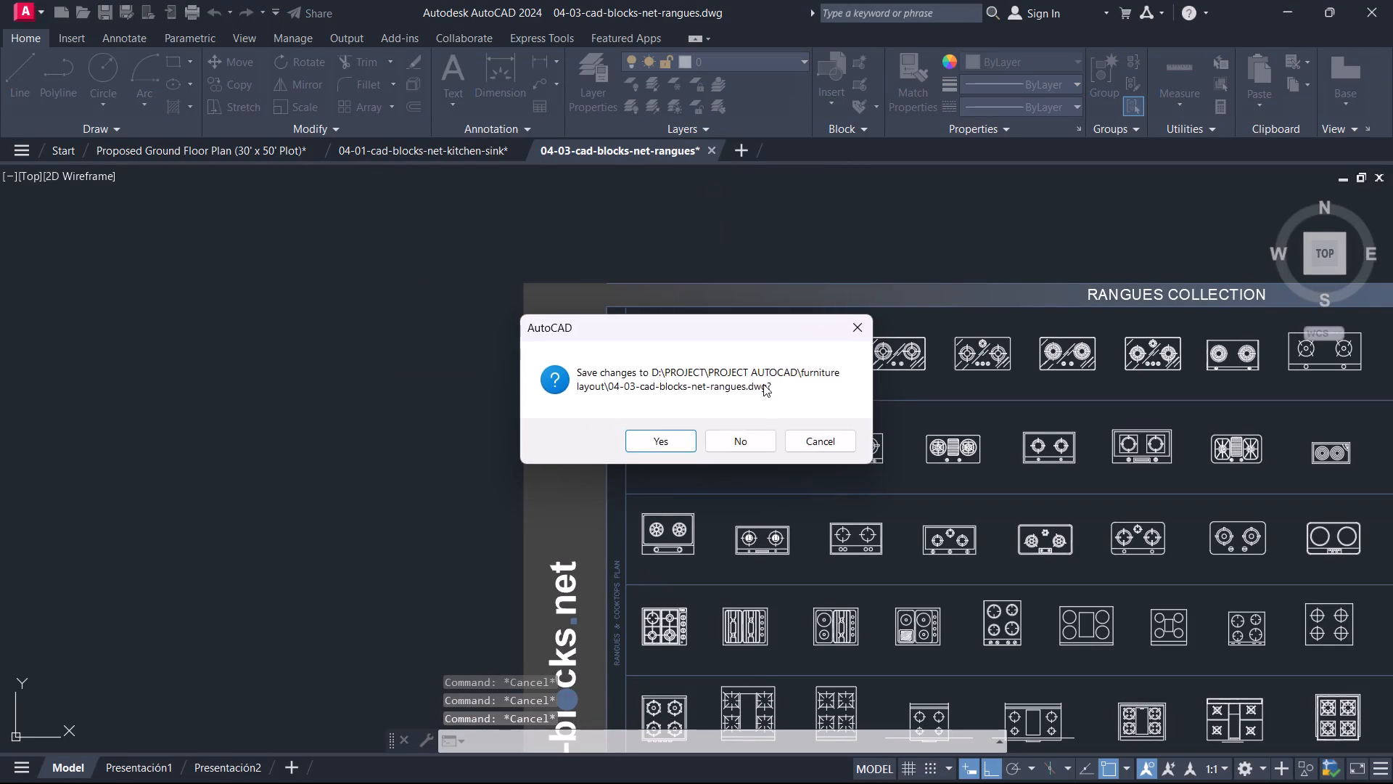
pyautogui.click(754, 441)
pyautogui.click(532, 147)
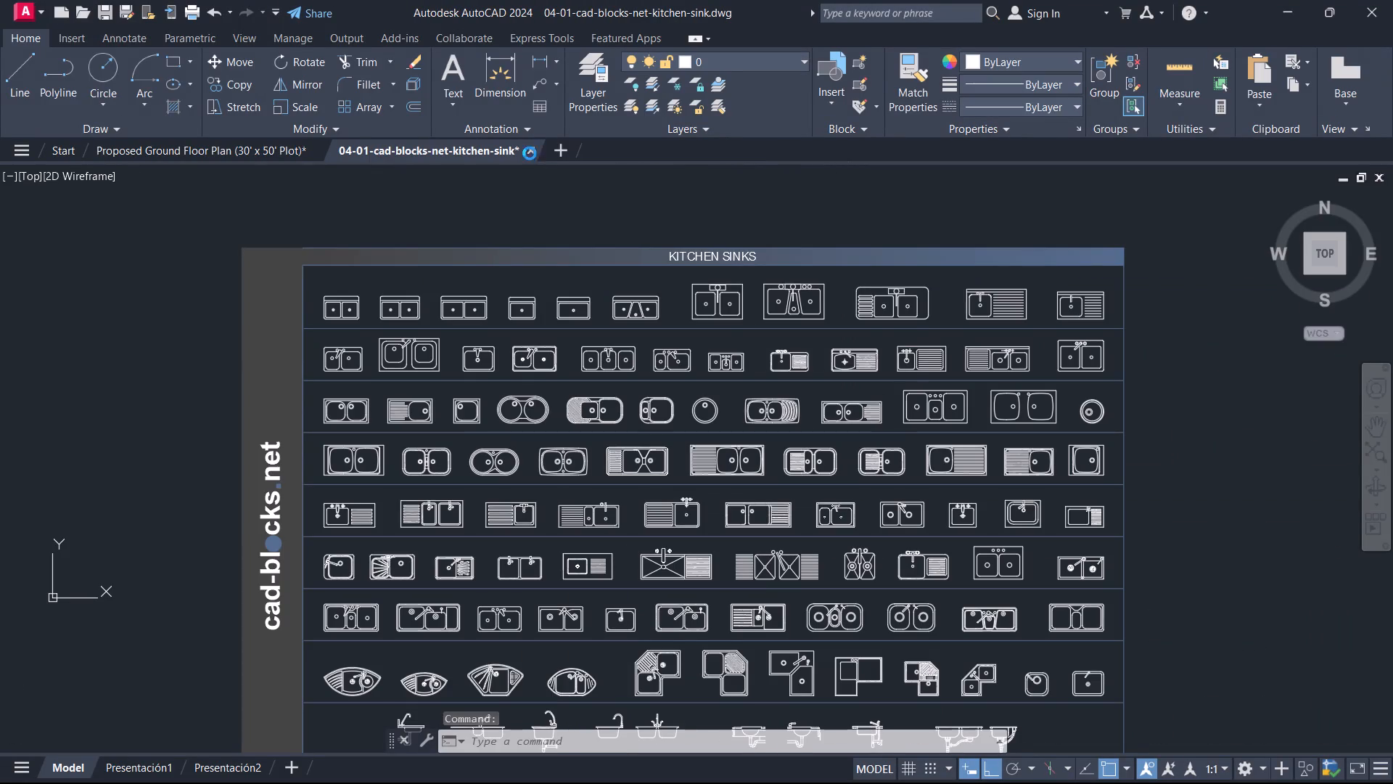
pyautogui.click(757, 447)
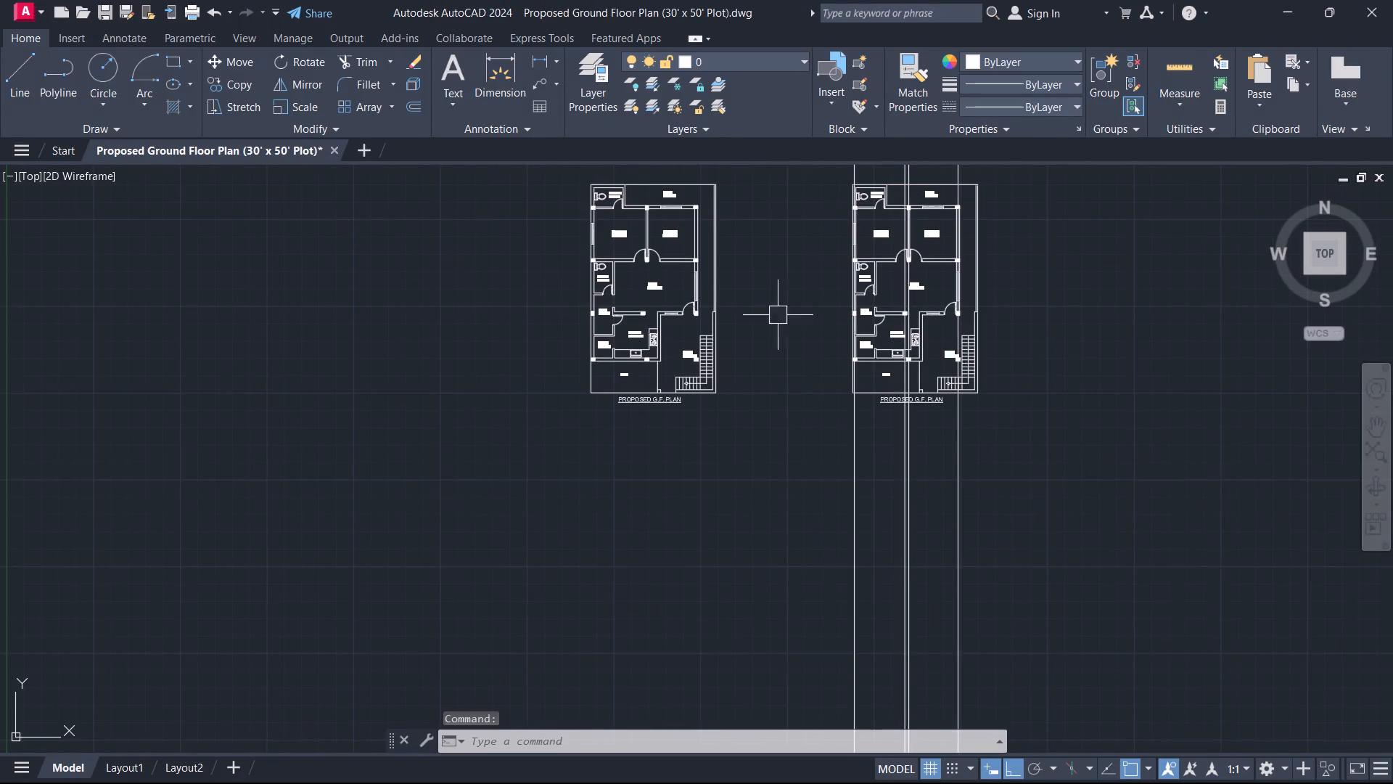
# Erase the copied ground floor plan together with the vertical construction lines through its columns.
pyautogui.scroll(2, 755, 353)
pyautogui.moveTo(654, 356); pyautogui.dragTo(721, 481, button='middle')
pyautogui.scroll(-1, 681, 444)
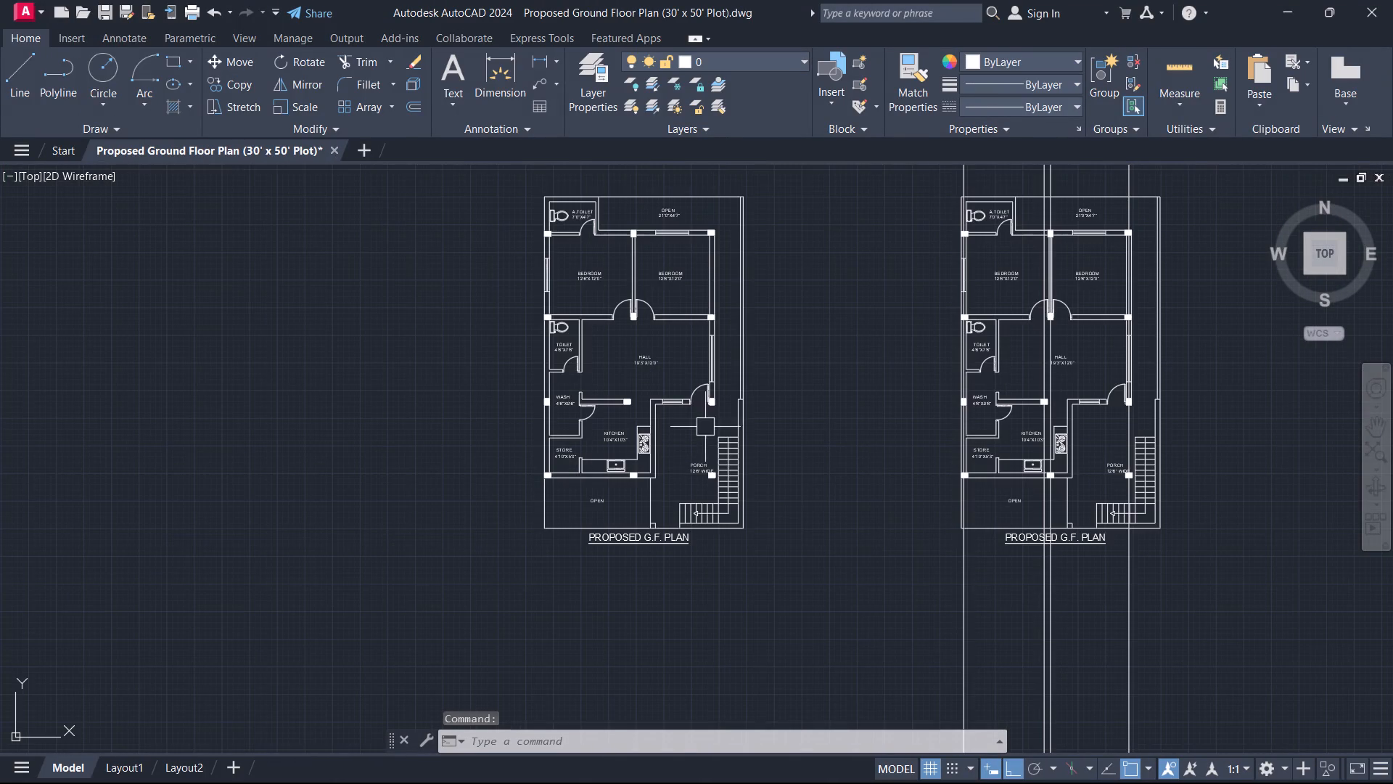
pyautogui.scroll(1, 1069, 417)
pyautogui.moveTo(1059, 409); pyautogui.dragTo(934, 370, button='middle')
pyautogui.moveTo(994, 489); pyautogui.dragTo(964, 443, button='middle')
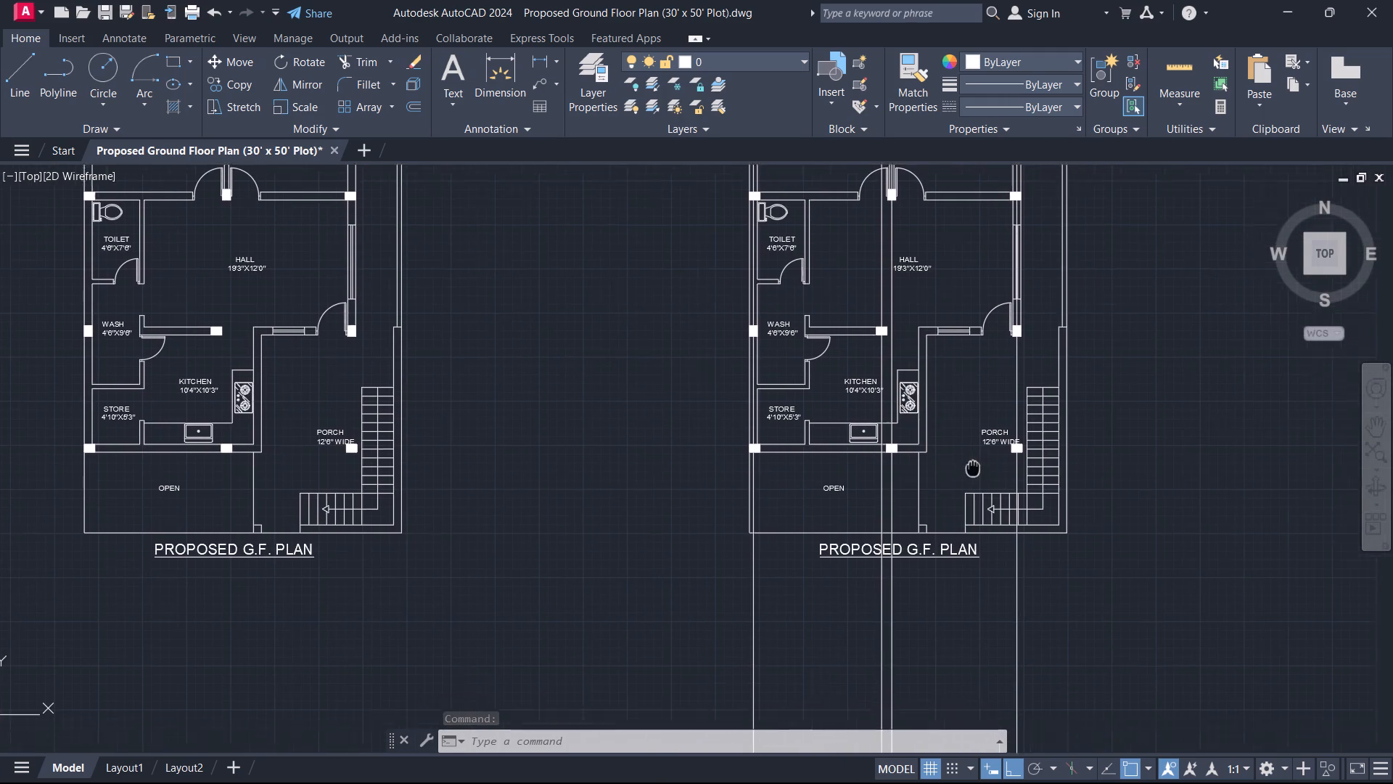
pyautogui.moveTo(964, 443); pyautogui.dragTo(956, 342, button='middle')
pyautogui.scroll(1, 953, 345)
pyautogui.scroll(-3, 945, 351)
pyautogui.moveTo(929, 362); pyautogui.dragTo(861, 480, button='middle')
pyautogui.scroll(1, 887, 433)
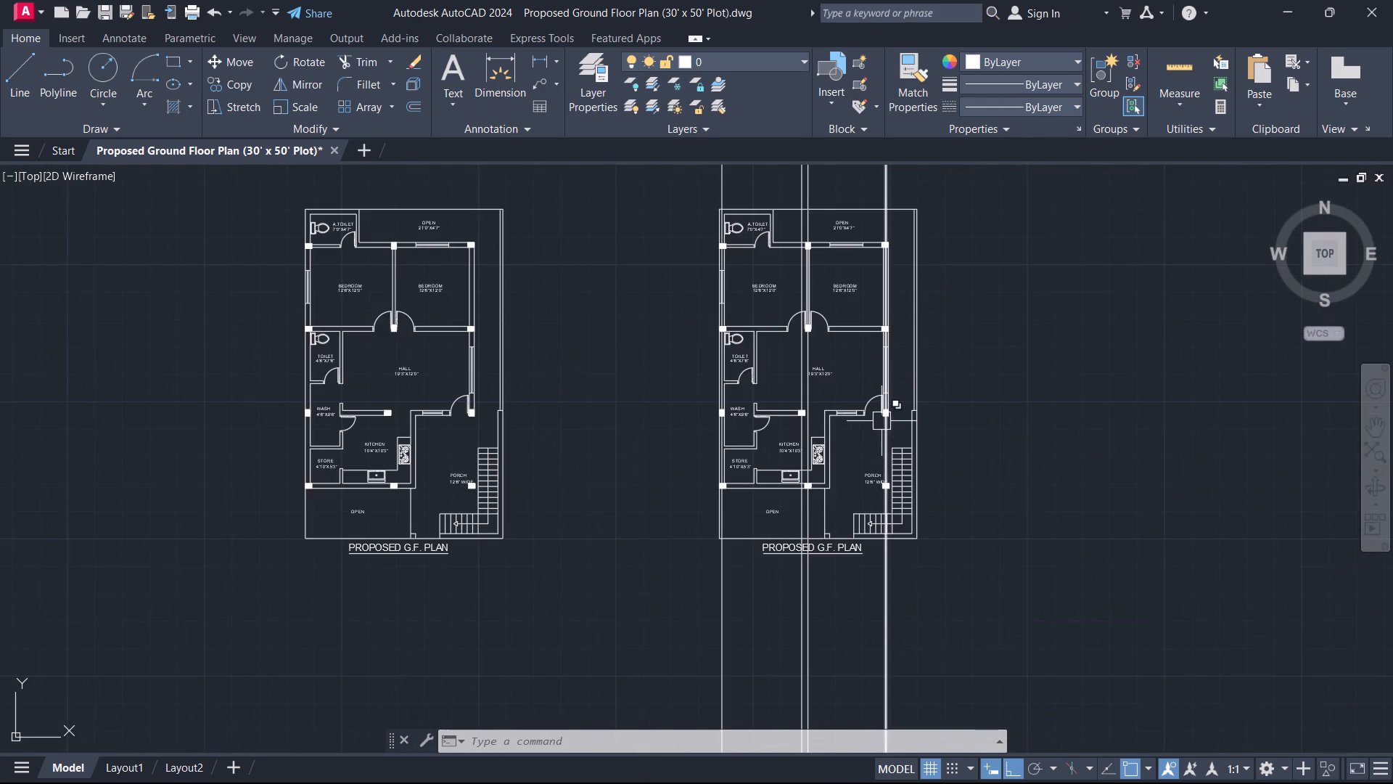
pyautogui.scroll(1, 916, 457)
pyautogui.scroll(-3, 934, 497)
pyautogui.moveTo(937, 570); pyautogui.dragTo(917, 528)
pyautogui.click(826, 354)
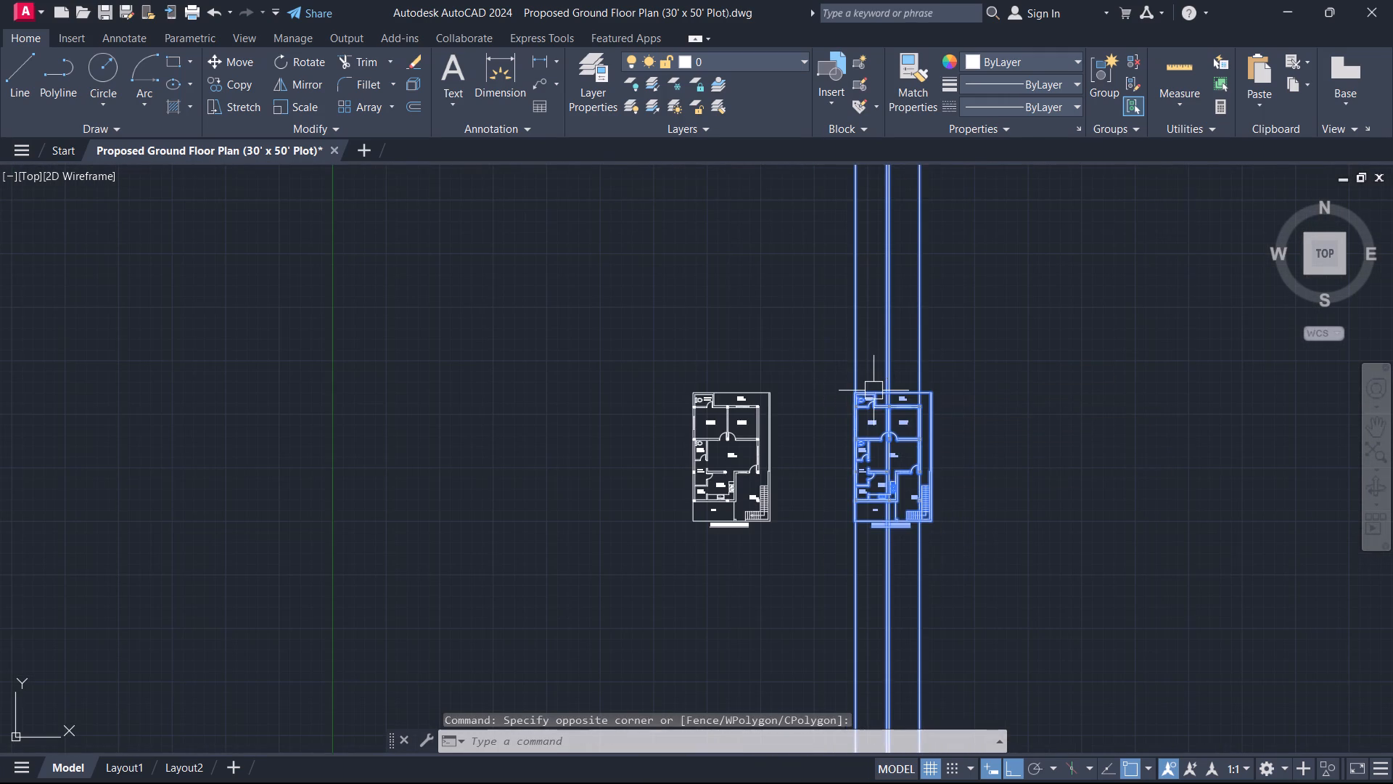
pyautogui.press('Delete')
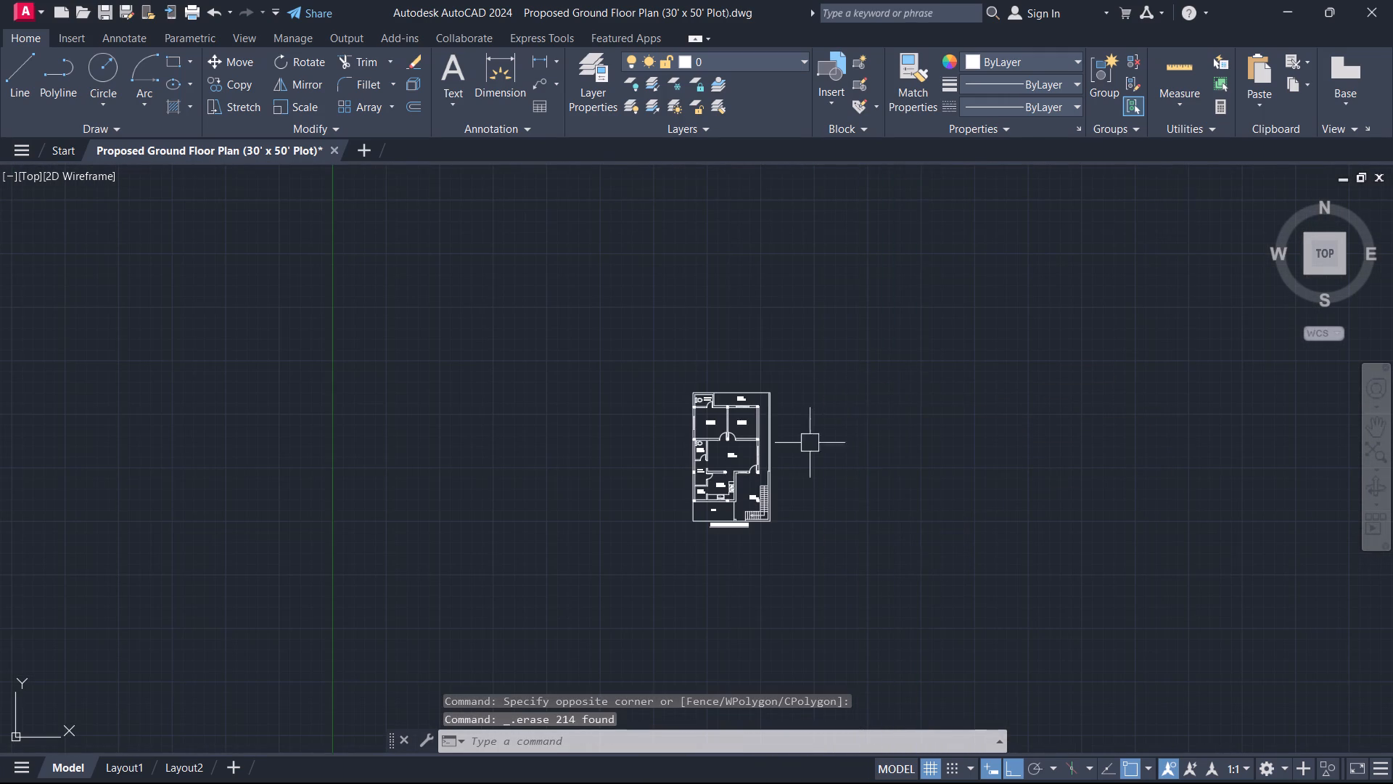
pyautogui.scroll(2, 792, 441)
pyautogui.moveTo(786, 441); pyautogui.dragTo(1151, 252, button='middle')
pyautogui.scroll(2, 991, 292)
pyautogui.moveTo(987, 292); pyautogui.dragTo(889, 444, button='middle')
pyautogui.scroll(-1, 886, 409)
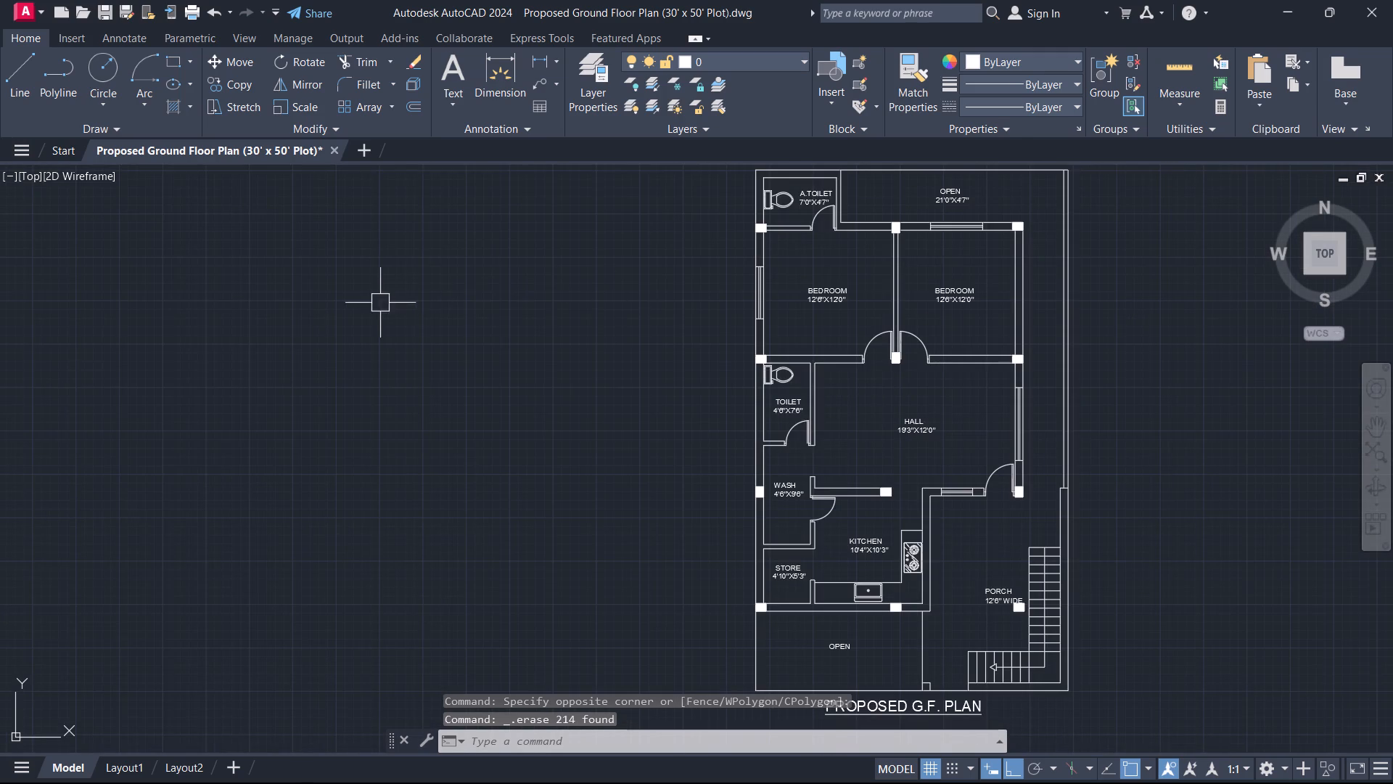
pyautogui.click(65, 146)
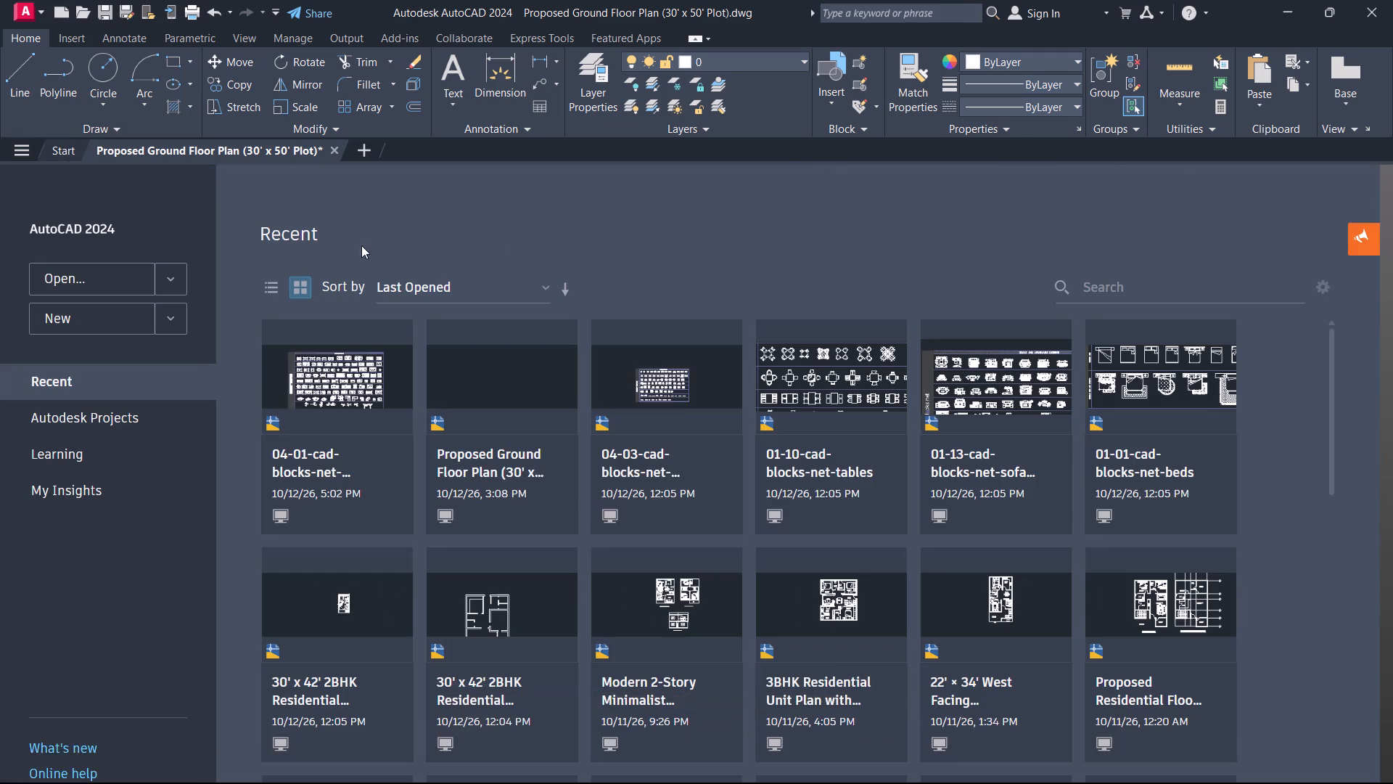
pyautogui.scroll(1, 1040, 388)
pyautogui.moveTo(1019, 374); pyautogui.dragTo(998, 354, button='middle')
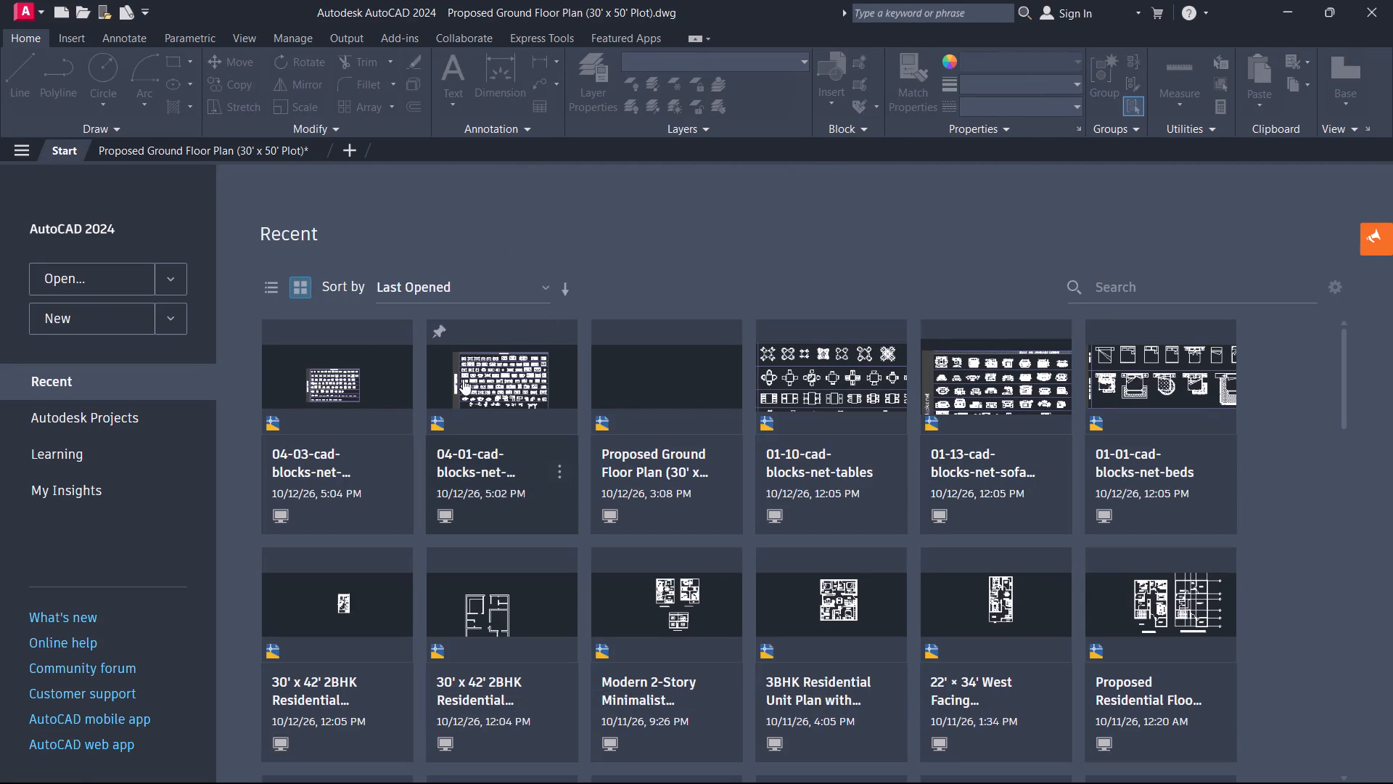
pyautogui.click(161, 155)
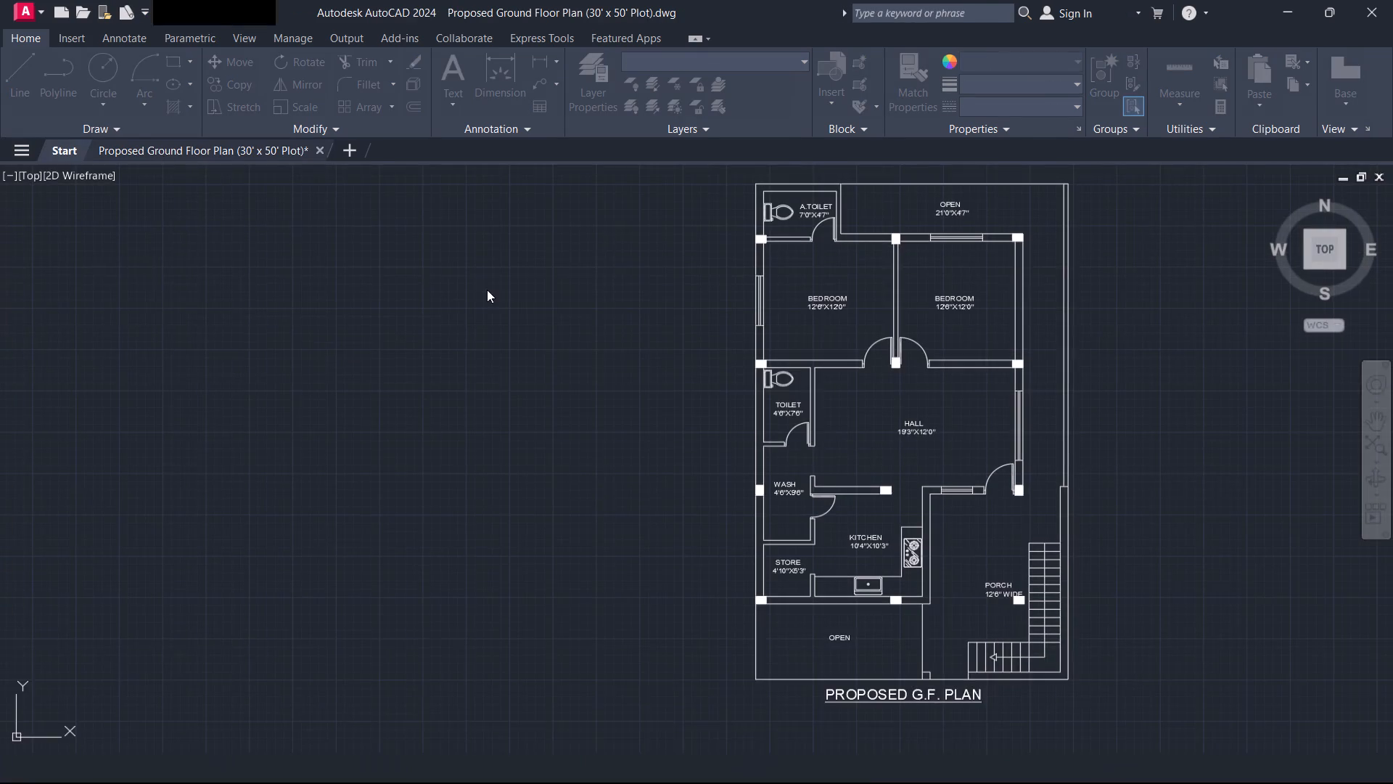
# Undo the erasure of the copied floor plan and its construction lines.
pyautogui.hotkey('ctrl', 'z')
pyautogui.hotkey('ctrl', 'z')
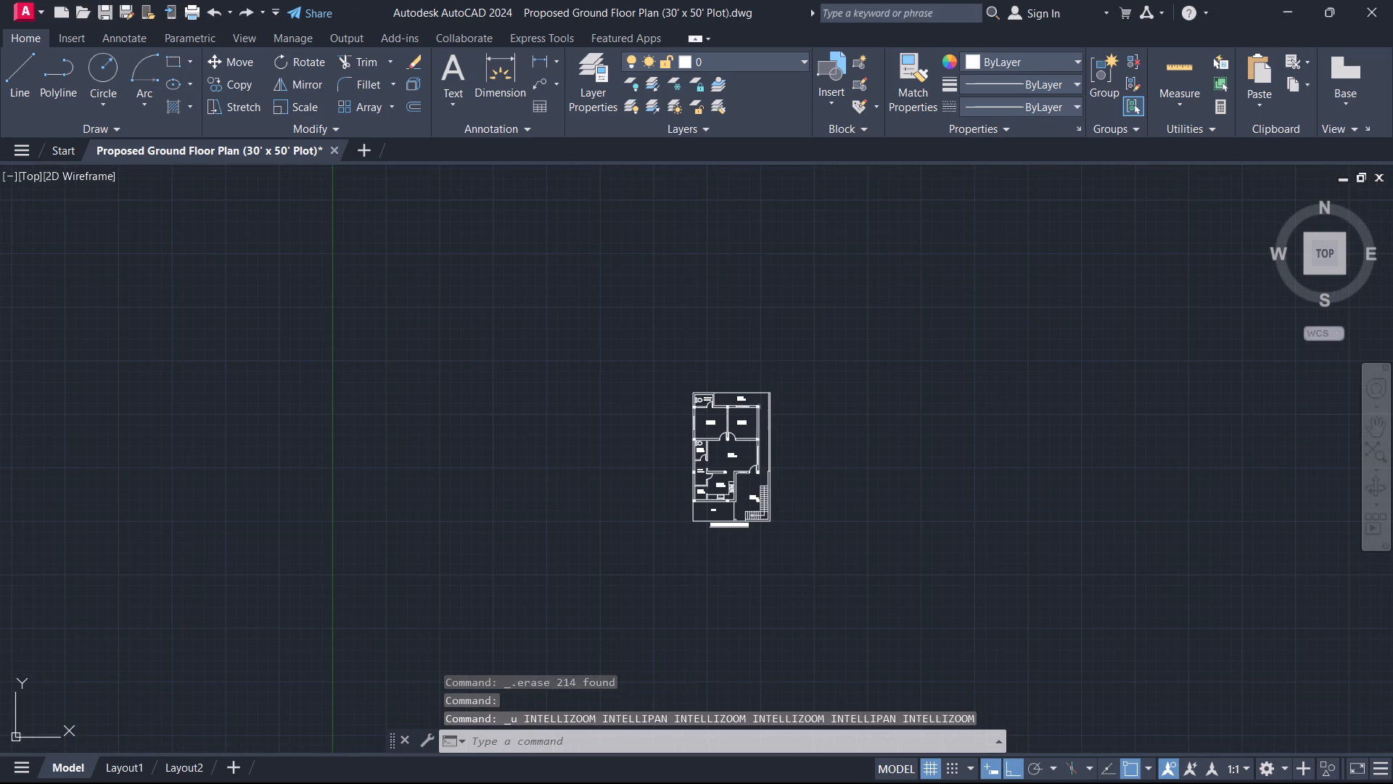
# Erase the counter outline, cooktop and sink from the kitchen of the copied plan with construction lines.
pyautogui.moveTo(823, 420); pyautogui.dragTo(686, 367, button='middle')
pyautogui.scroll(1, 794, 401)
pyautogui.scroll(2, 548, 388)
pyautogui.moveTo(545, 388); pyautogui.dragTo(694, 289, button='middle')
pyautogui.scroll(2, 1079, 488)
pyautogui.moveTo(1082, 483); pyautogui.dragTo(701, 306, button='middle')
pyautogui.scroll(2, 1225, 436)
pyautogui.moveTo(1109, 392); pyautogui.dragTo(888, 314, button='middle')
pyautogui.moveTo(1235, 399); pyautogui.dragTo(890, 392, button='middle')
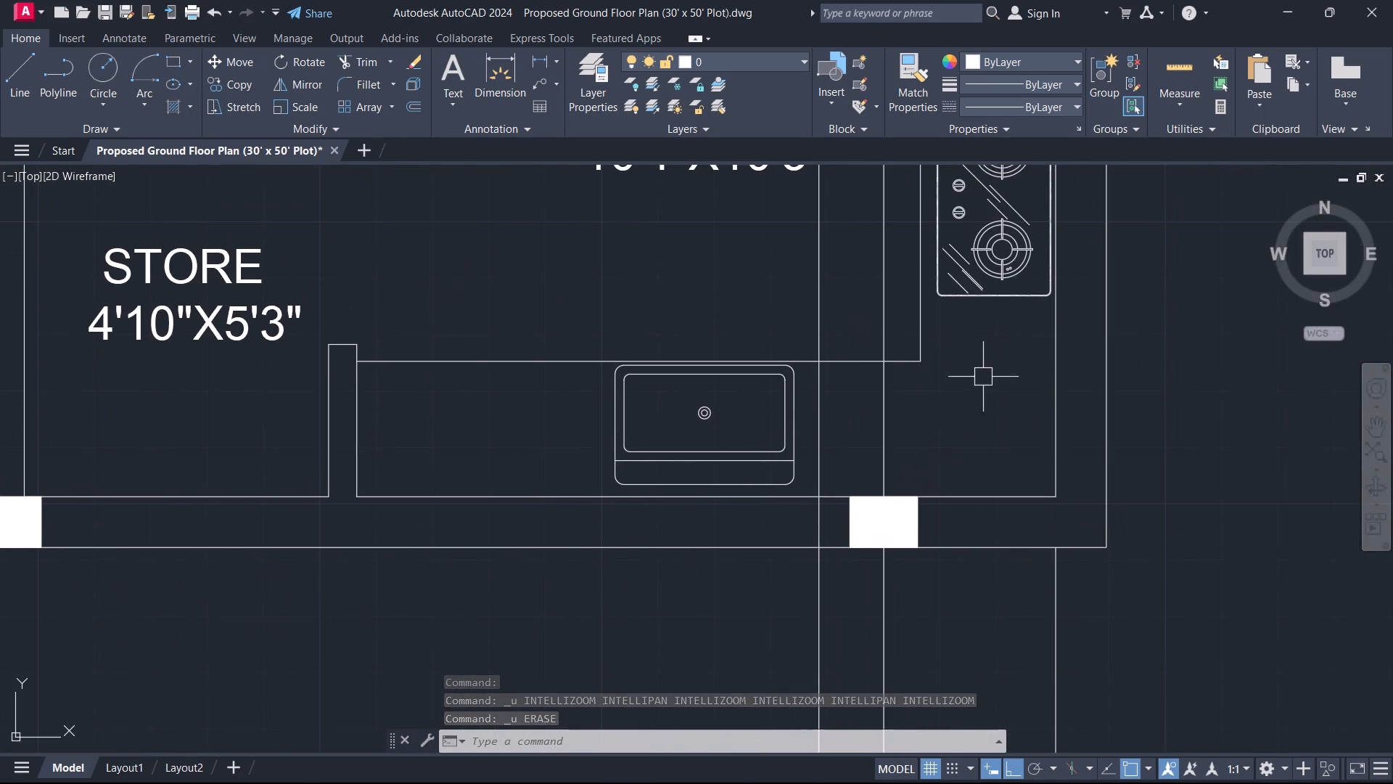
pyautogui.moveTo(987, 376); pyautogui.dragTo(952, 327)
pyautogui.moveTo(900, 221); pyautogui.dragTo(900, 230)
pyautogui.moveTo(805, 455); pyautogui.dragTo(791, 441)
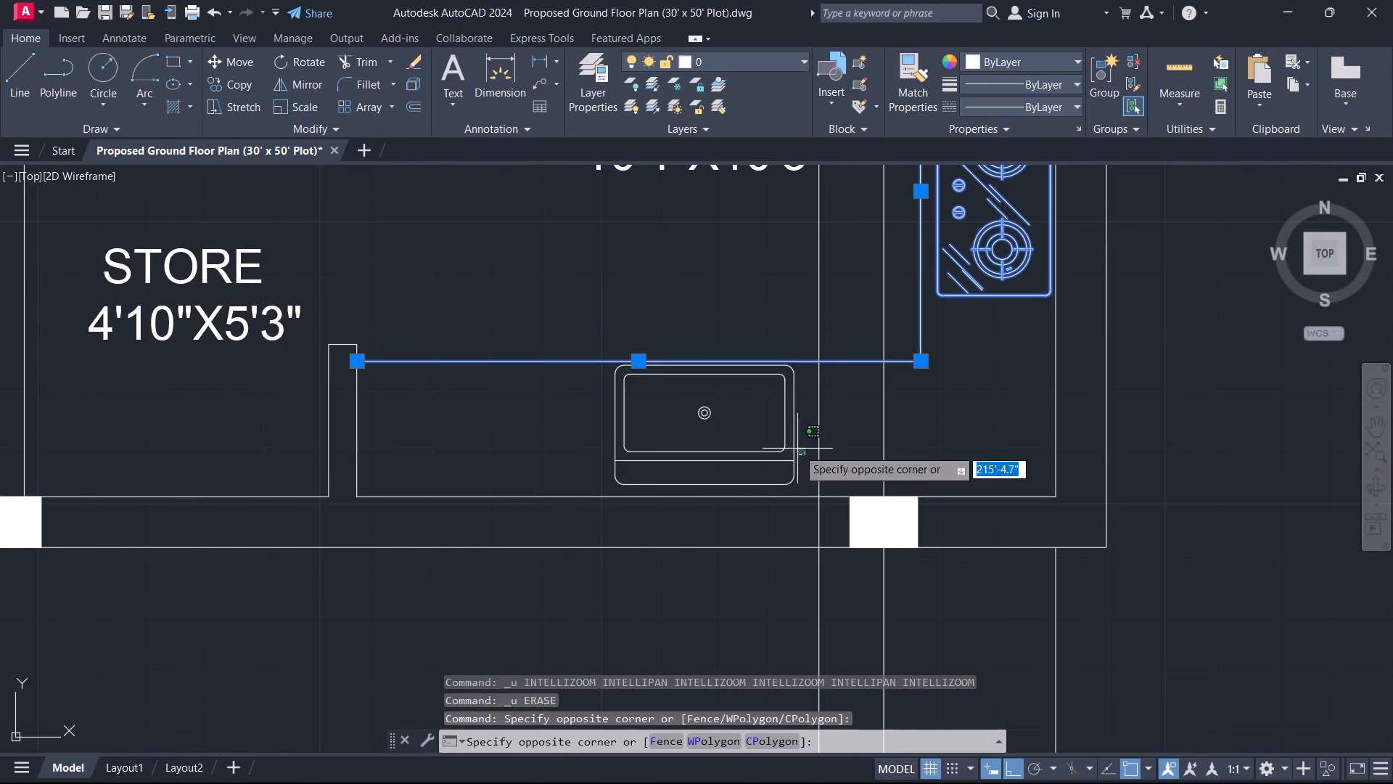
pyautogui.moveTo(791, 441); pyautogui.dragTo(797, 449)
pyautogui.click(653, 344)
pyautogui.press('Delete')
# Examine the original ground floor plan room by room, covering the kitchen, store, wash, toilets, hall, bedrooms, porch and open areas.
pyautogui.scroll(-4, 651, 343)
pyautogui.moveTo(651, 343); pyautogui.dragTo(1011, 455, button='middle')
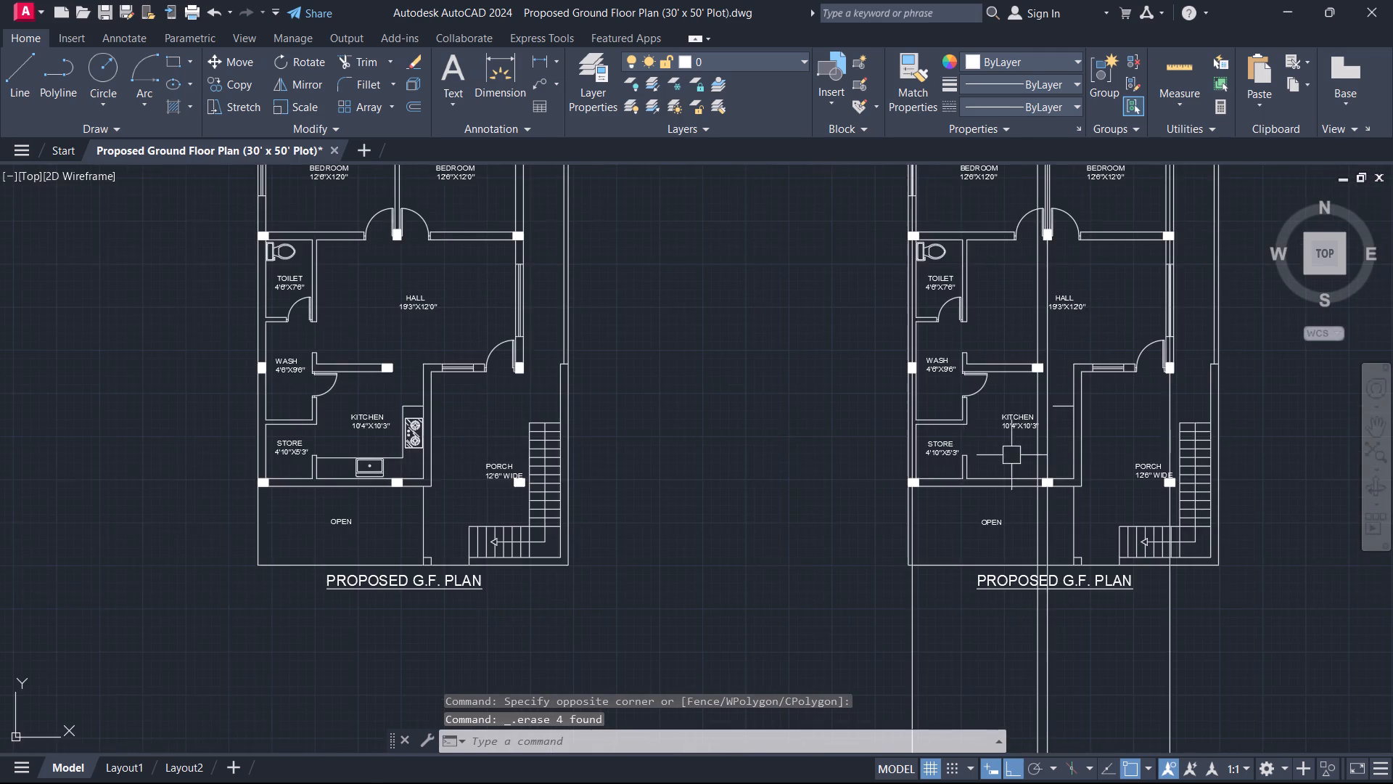
pyautogui.moveTo(761, 441); pyautogui.dragTo(1109, 426, button='middle')
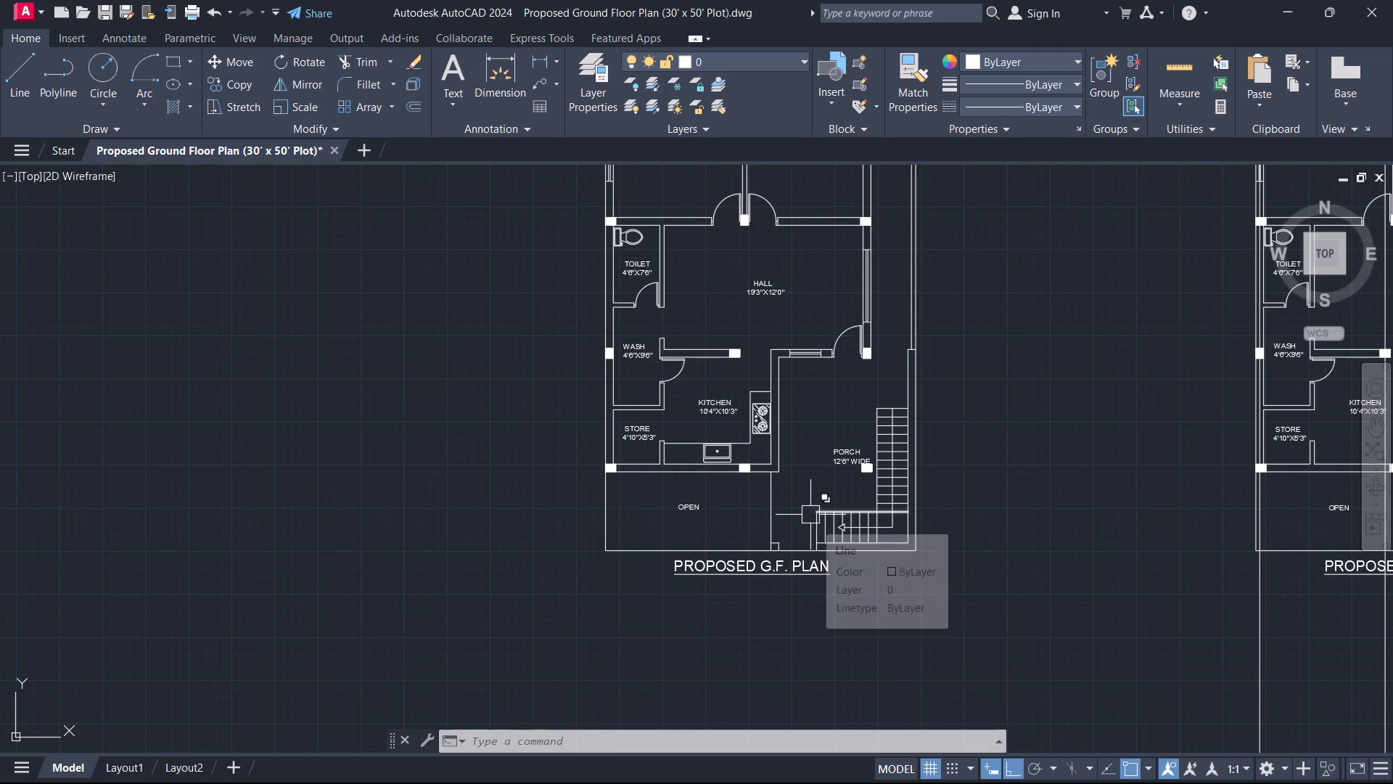
pyautogui.moveTo(780, 512); pyautogui.dragTo(849, 611, button='middle')
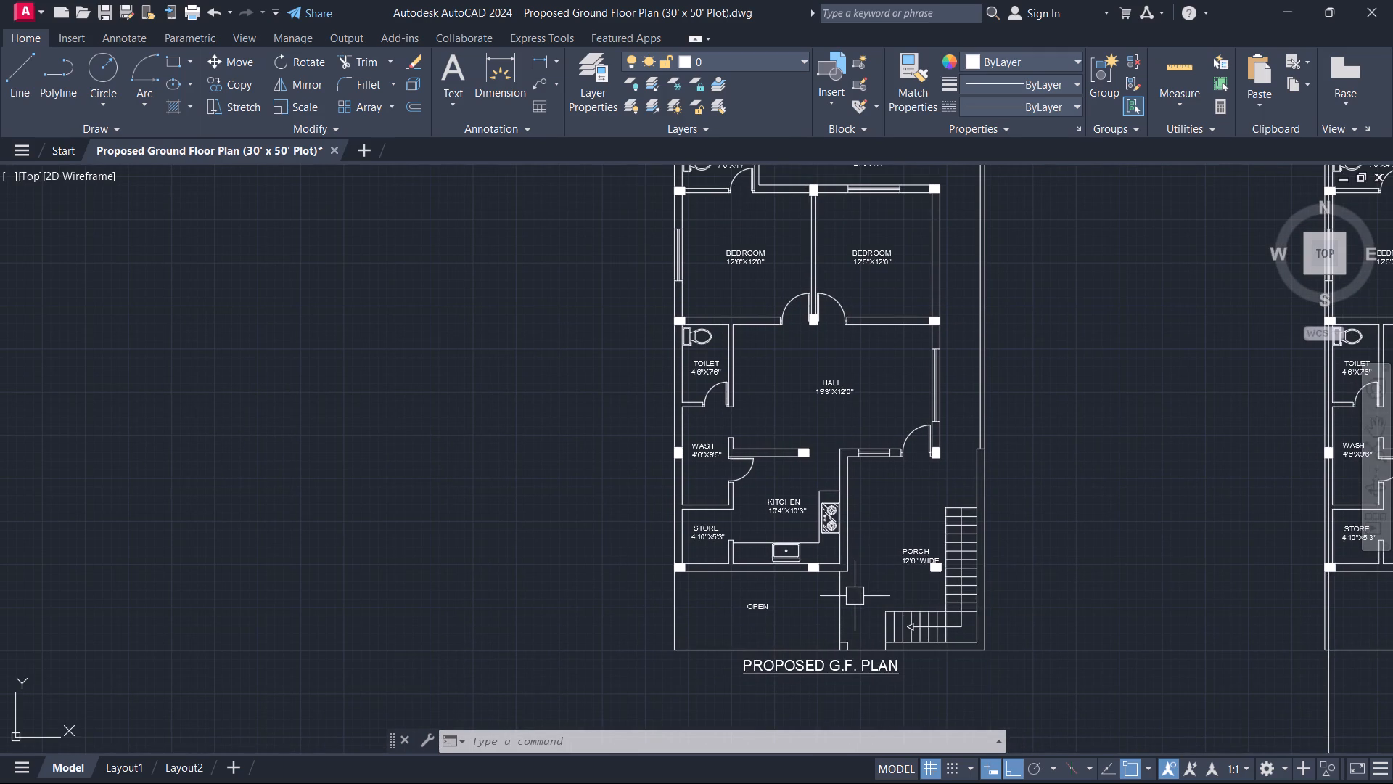
pyautogui.scroll(1, 855, 596)
pyautogui.scroll(1, 768, 614)
pyautogui.moveTo(768, 614); pyautogui.dragTo(832, 513, button='middle')
pyautogui.moveTo(754, 556); pyautogui.dragTo(789, 522, button='middle')
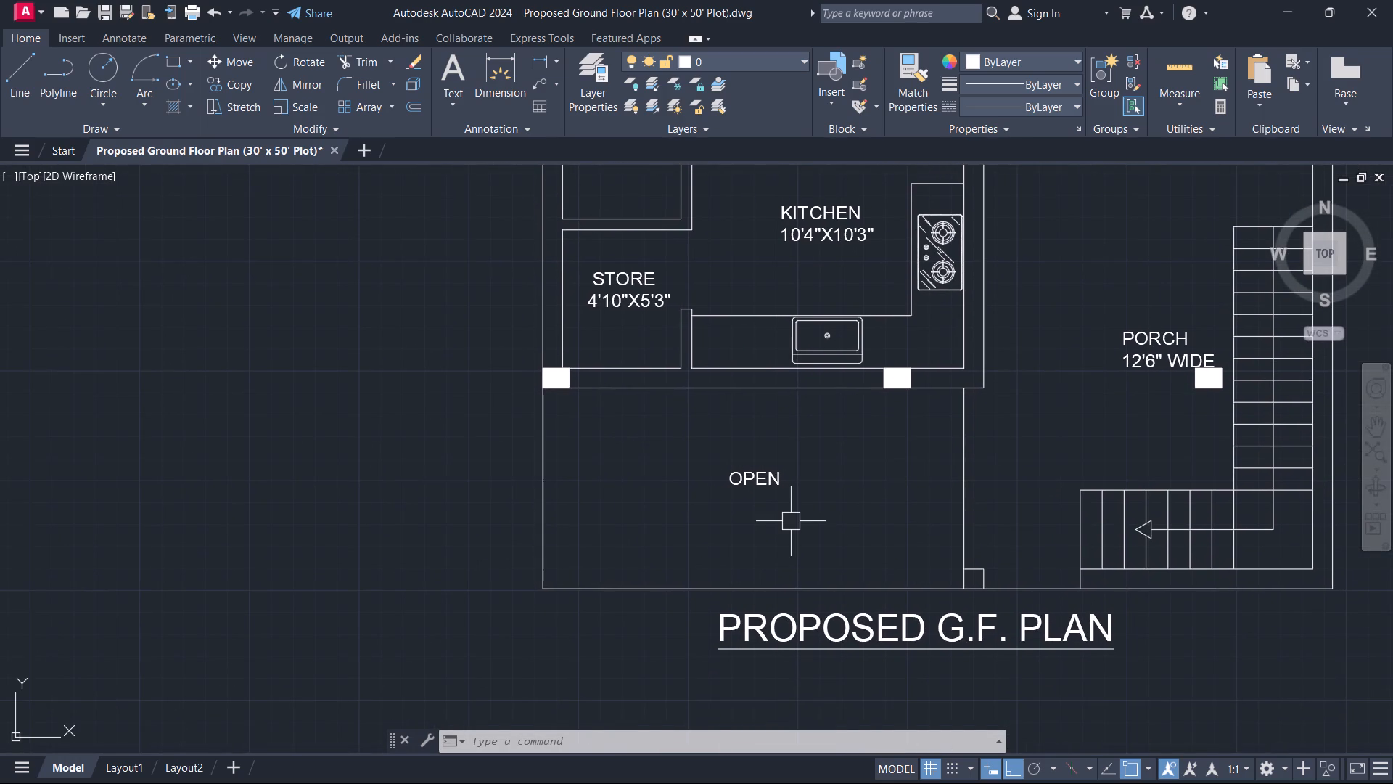
pyautogui.rightClick(791, 521)
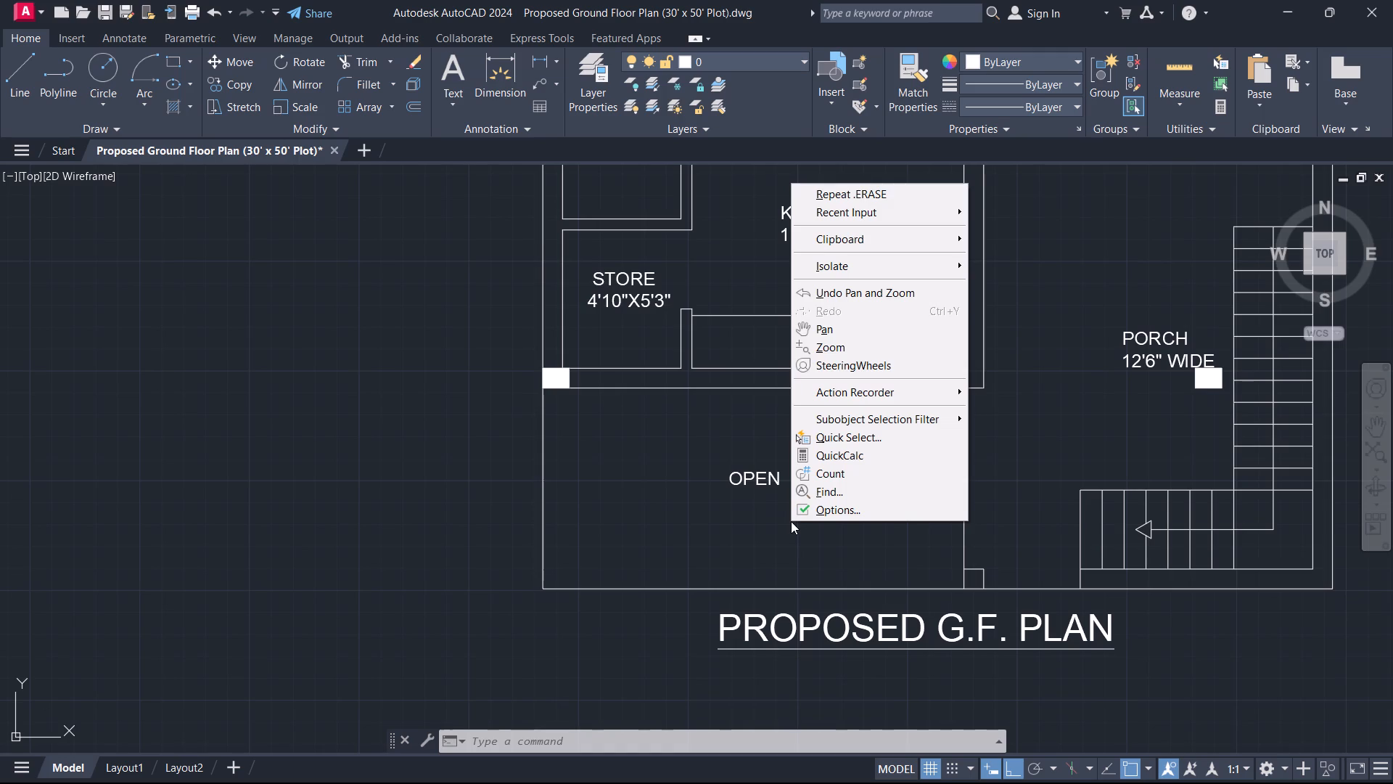
pyautogui.press('Escape')
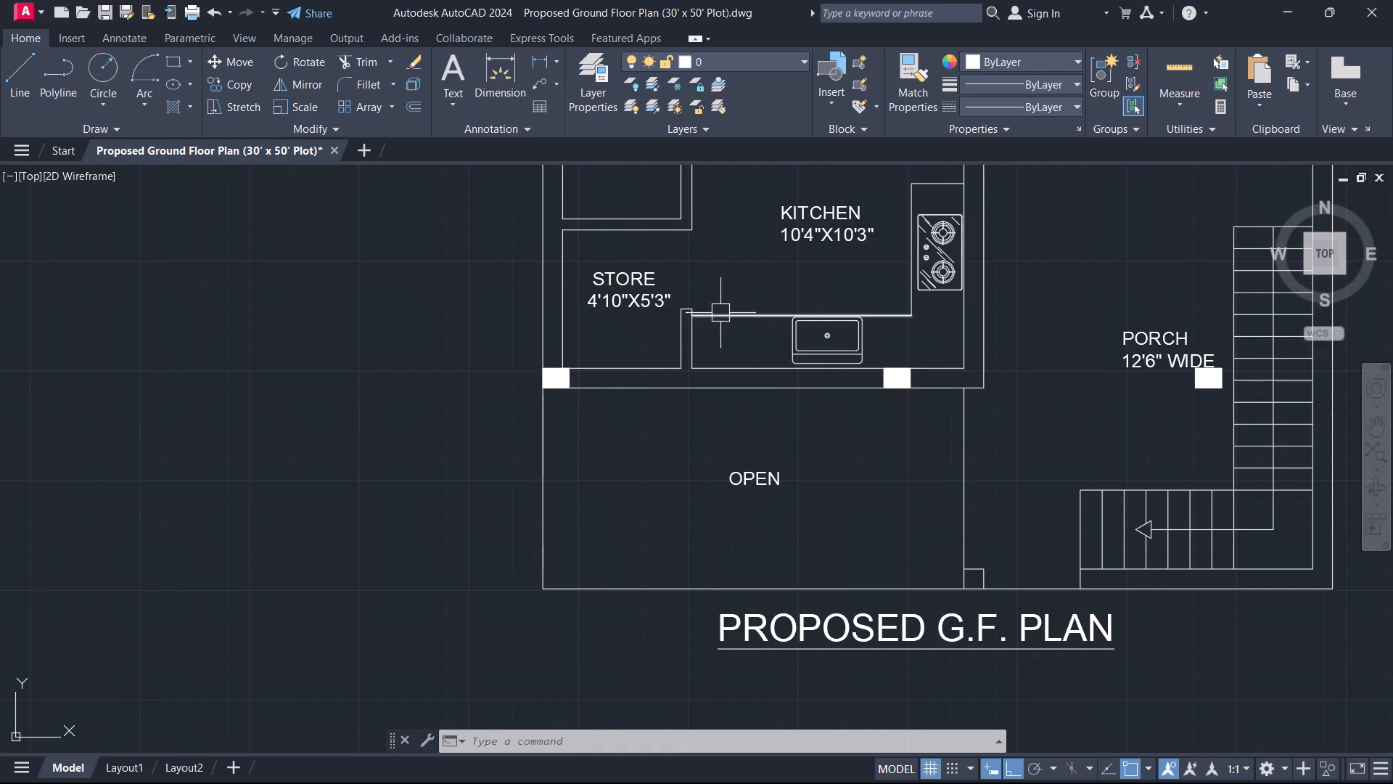
pyautogui.moveTo(723, 528); pyautogui.dragTo(592, 515, button='middle')
pyautogui.scroll(-1, 592, 515)
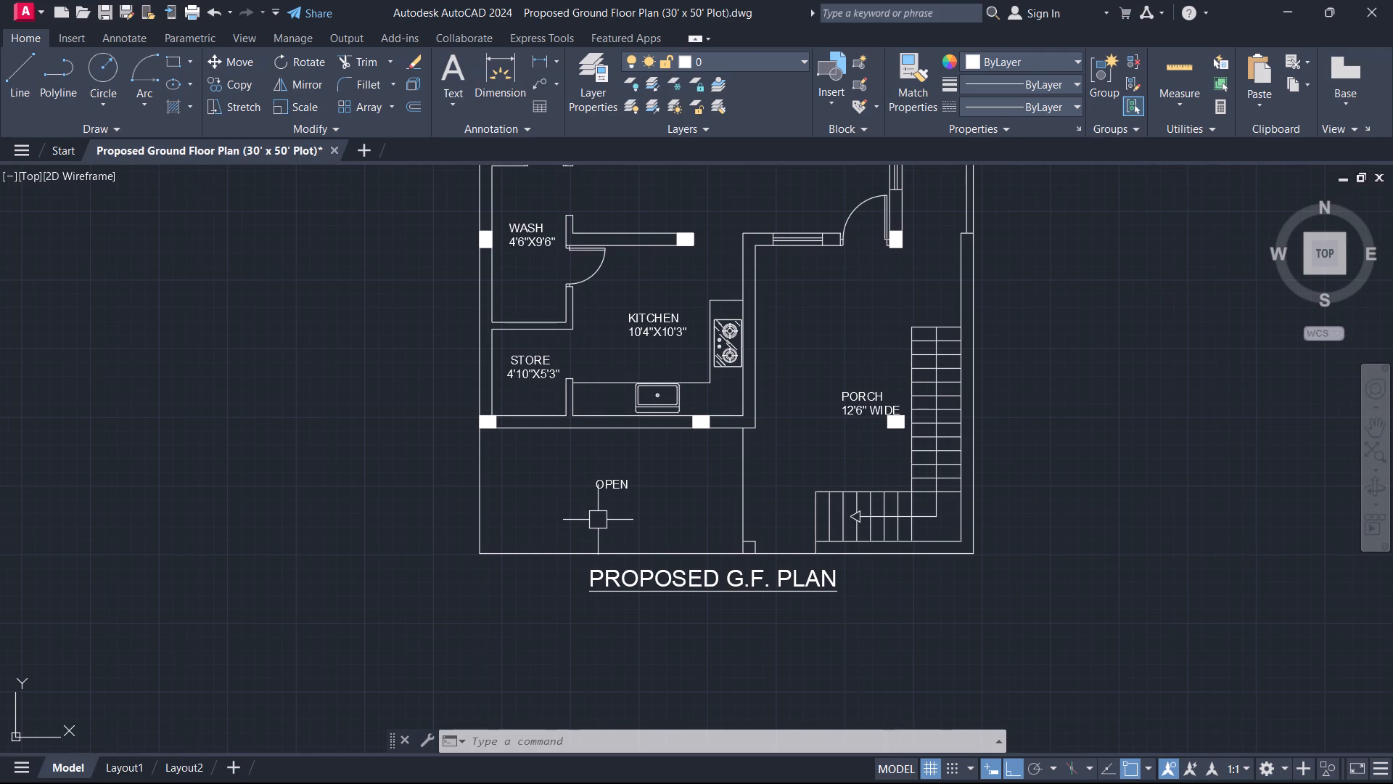
pyautogui.moveTo(695, 570); pyautogui.dragTo(739, 578, button='middle')
pyautogui.moveTo(703, 527); pyautogui.dragTo(792, 671, button='middle')
pyautogui.moveTo(731, 441); pyautogui.dragTo(772, 549, button='middle')
pyautogui.scroll(1, 784, 428)
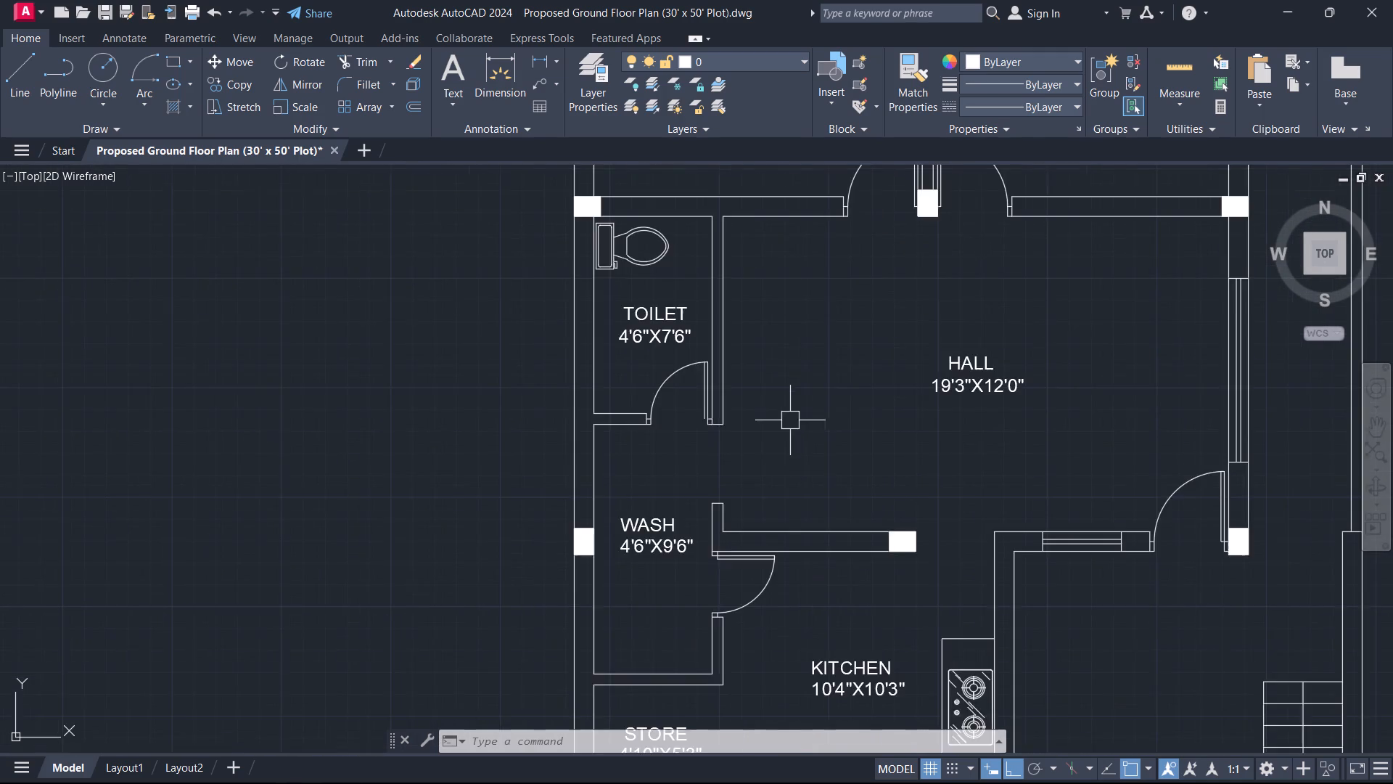
pyautogui.moveTo(794, 407); pyautogui.dragTo(744, 543, button='middle')
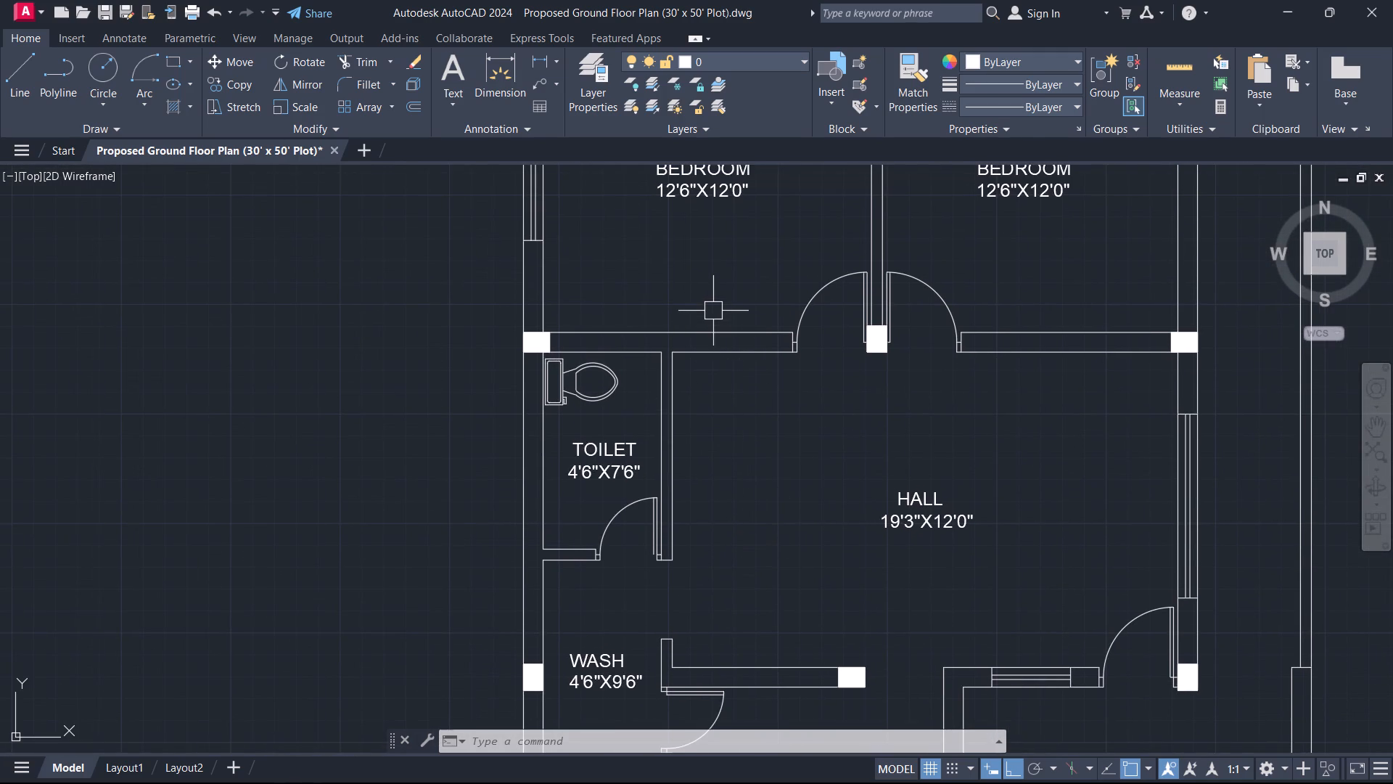
pyautogui.moveTo(694, 301); pyautogui.dragTo(681, 442, button='middle')
pyautogui.scroll(-1, 680, 457)
pyautogui.scroll(1, 660, 326)
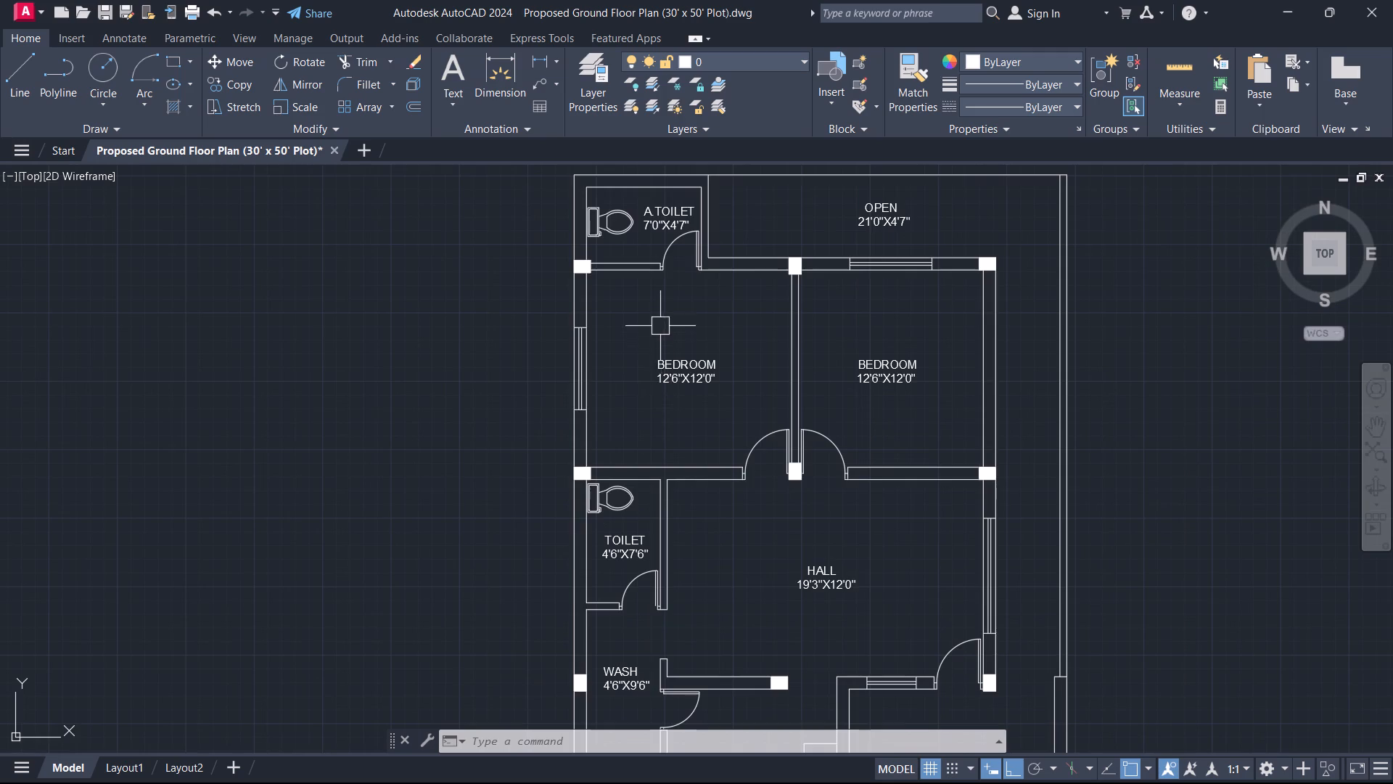
pyautogui.moveTo(660, 326); pyautogui.dragTo(626, 474, button='middle')
pyautogui.scroll(1, 735, 393)
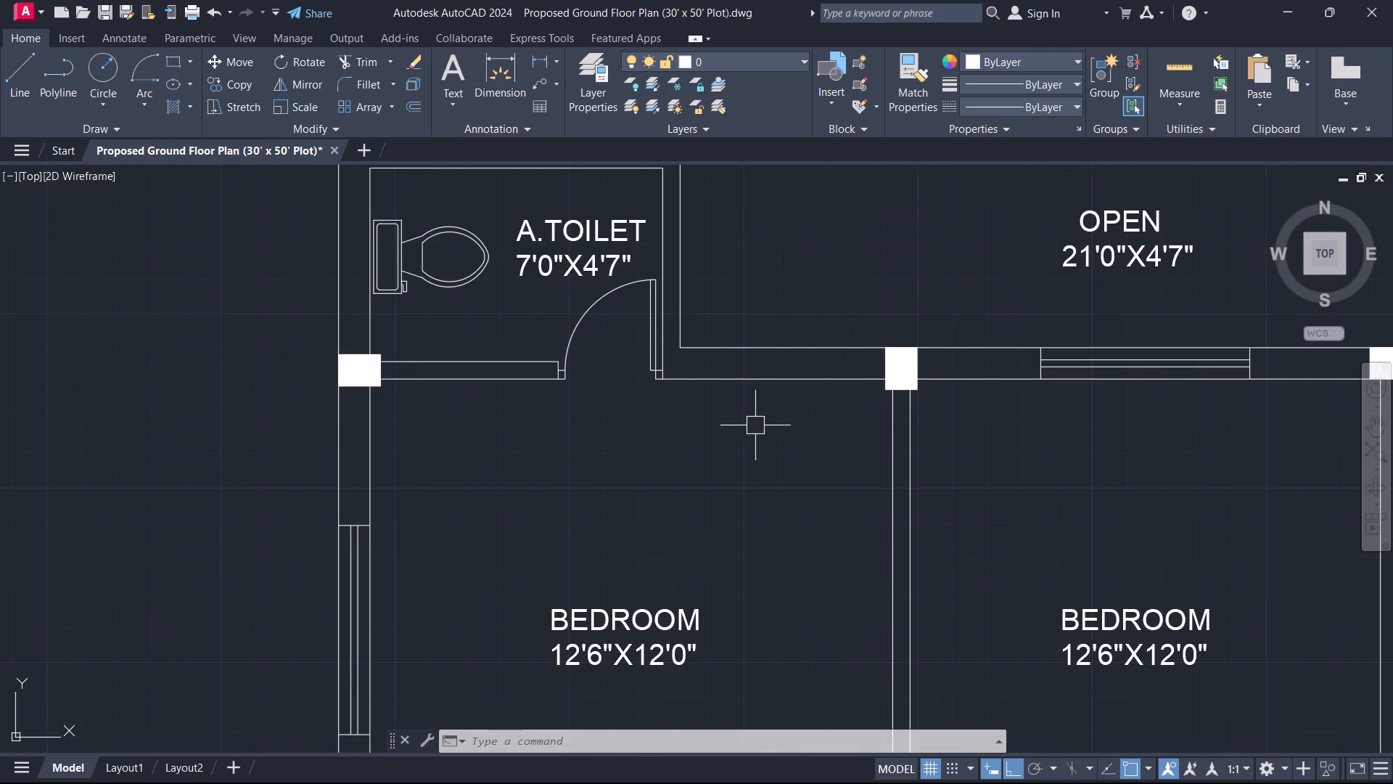
pyautogui.moveTo(758, 433); pyautogui.dragTo(409, 393, button='middle')
pyautogui.scroll(-1, 409, 393)
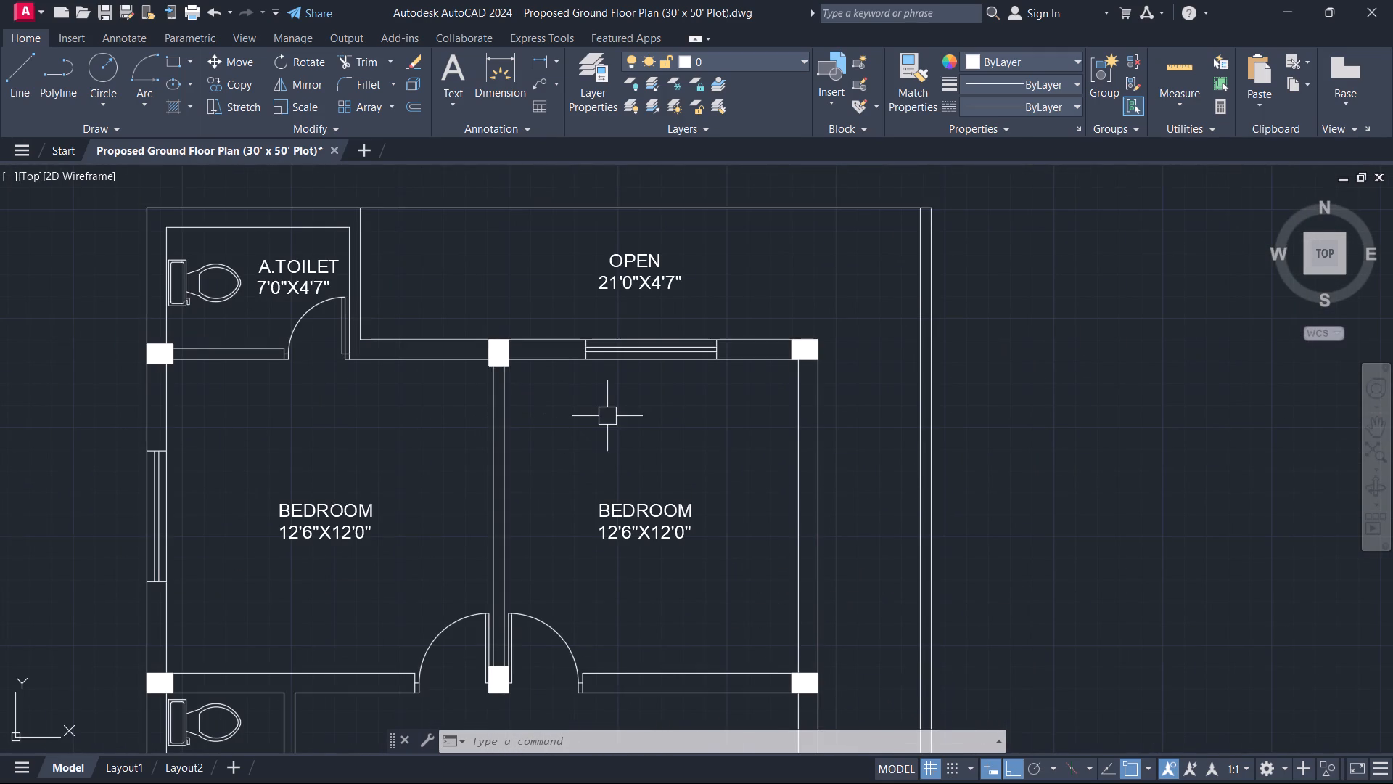
pyautogui.moveTo(608, 416); pyautogui.dragTo(626, 380, button='middle')
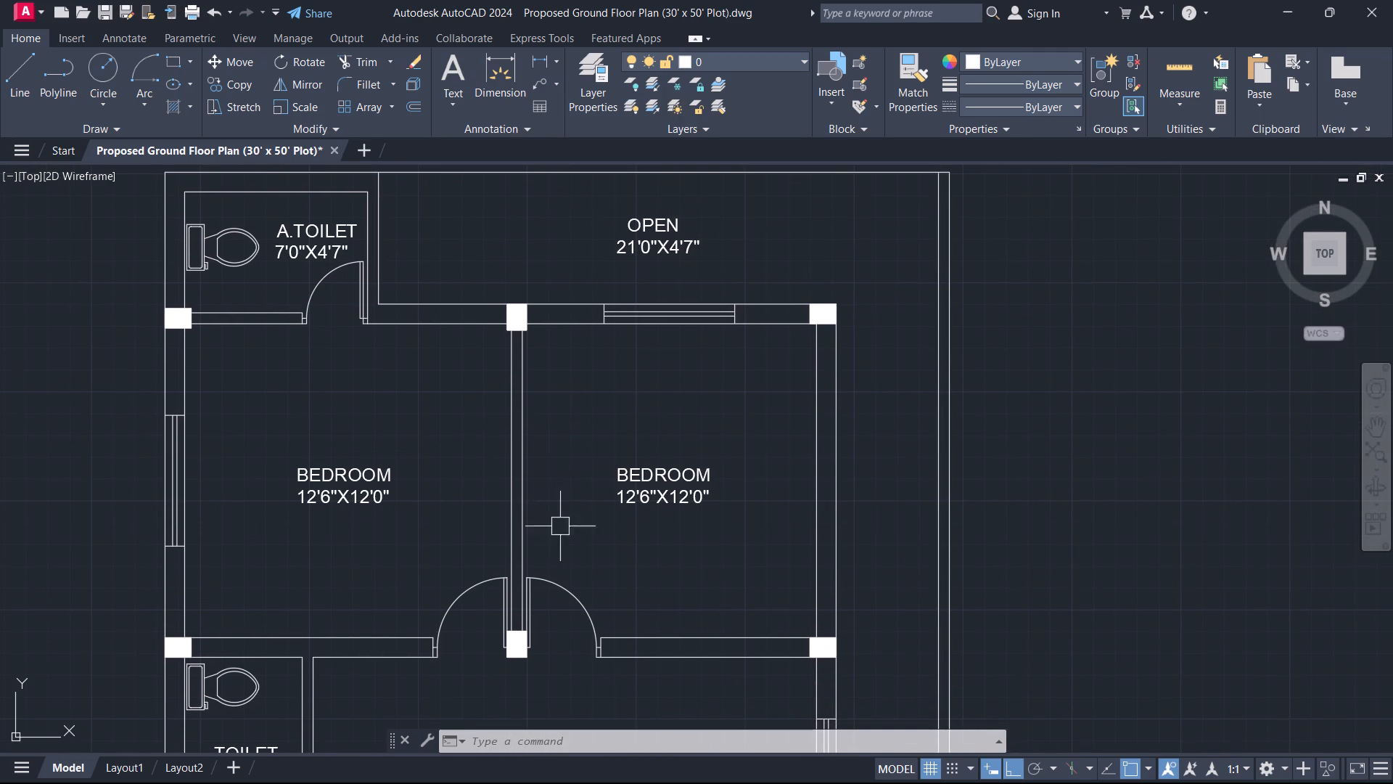
pyautogui.moveTo(583, 509); pyautogui.dragTo(609, 462, button='middle')
pyautogui.moveTo(636, 523); pyautogui.dragTo(710, 377, button='middle')
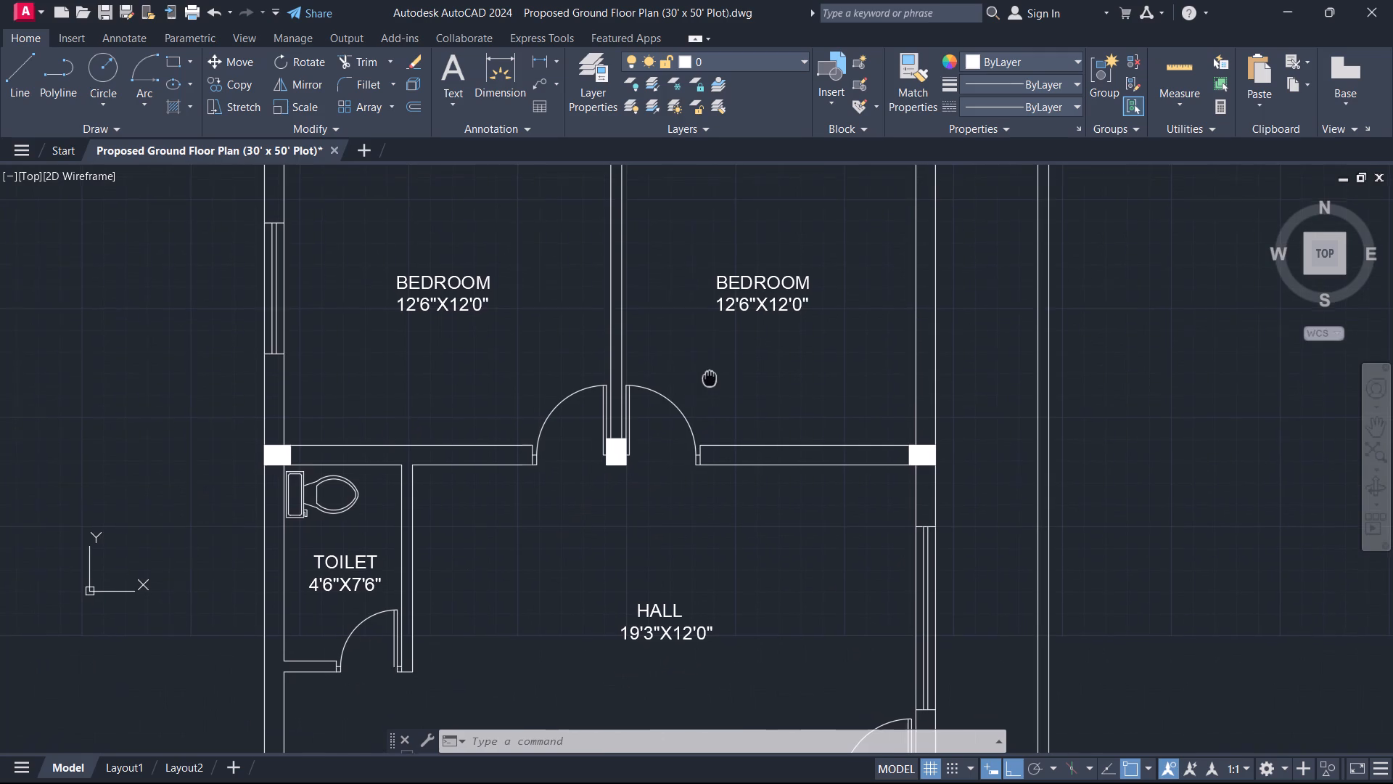
pyautogui.moveTo(710, 377); pyautogui.dragTo(708, 376, button='middle')
pyautogui.moveTo(679, 523); pyautogui.dragTo(750, 368, button='middle')
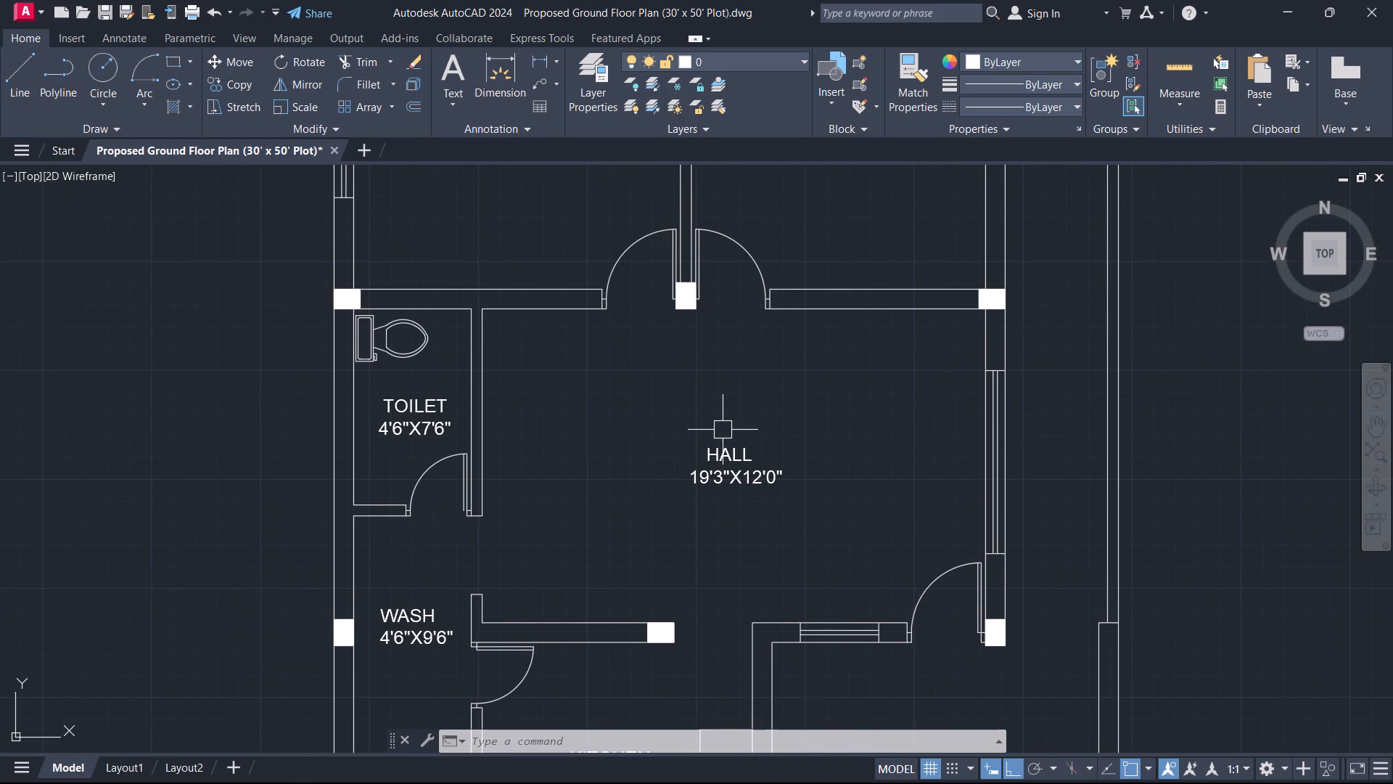
pyautogui.moveTo(636, 482); pyautogui.dragTo(821, 372, button='middle')
pyautogui.scroll(1, 684, 667)
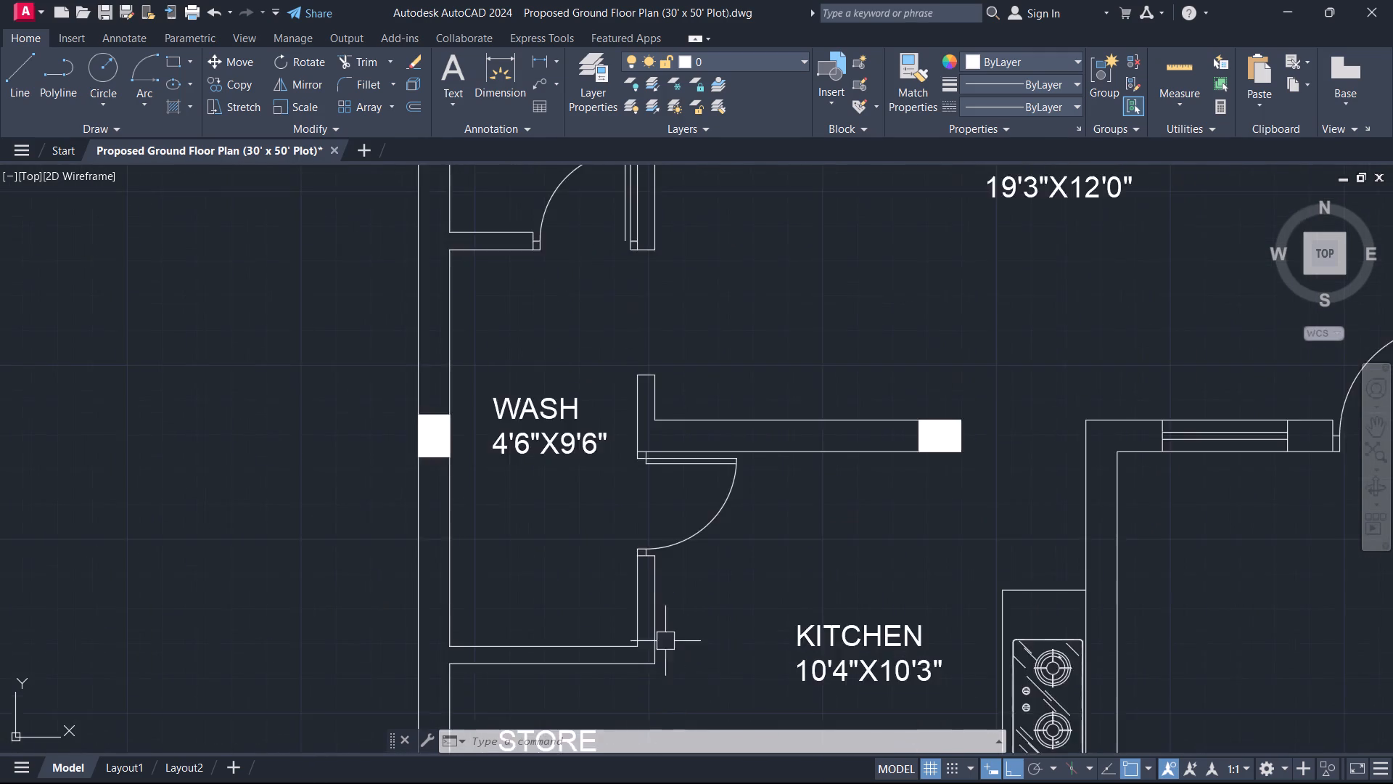
pyautogui.moveTo(664, 582); pyautogui.dragTo(770, 317, button='middle')
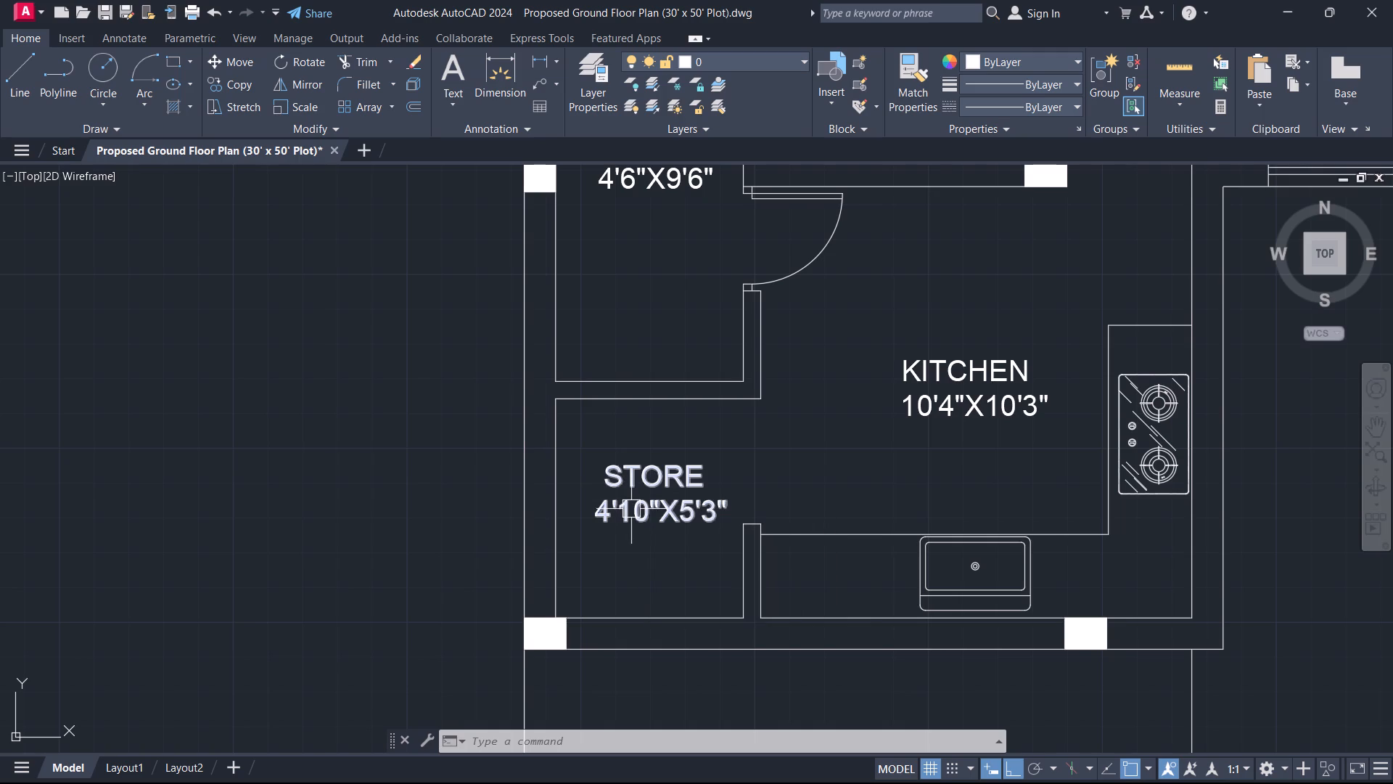
pyautogui.moveTo(798, 449); pyautogui.dragTo(733, 447, button='middle')
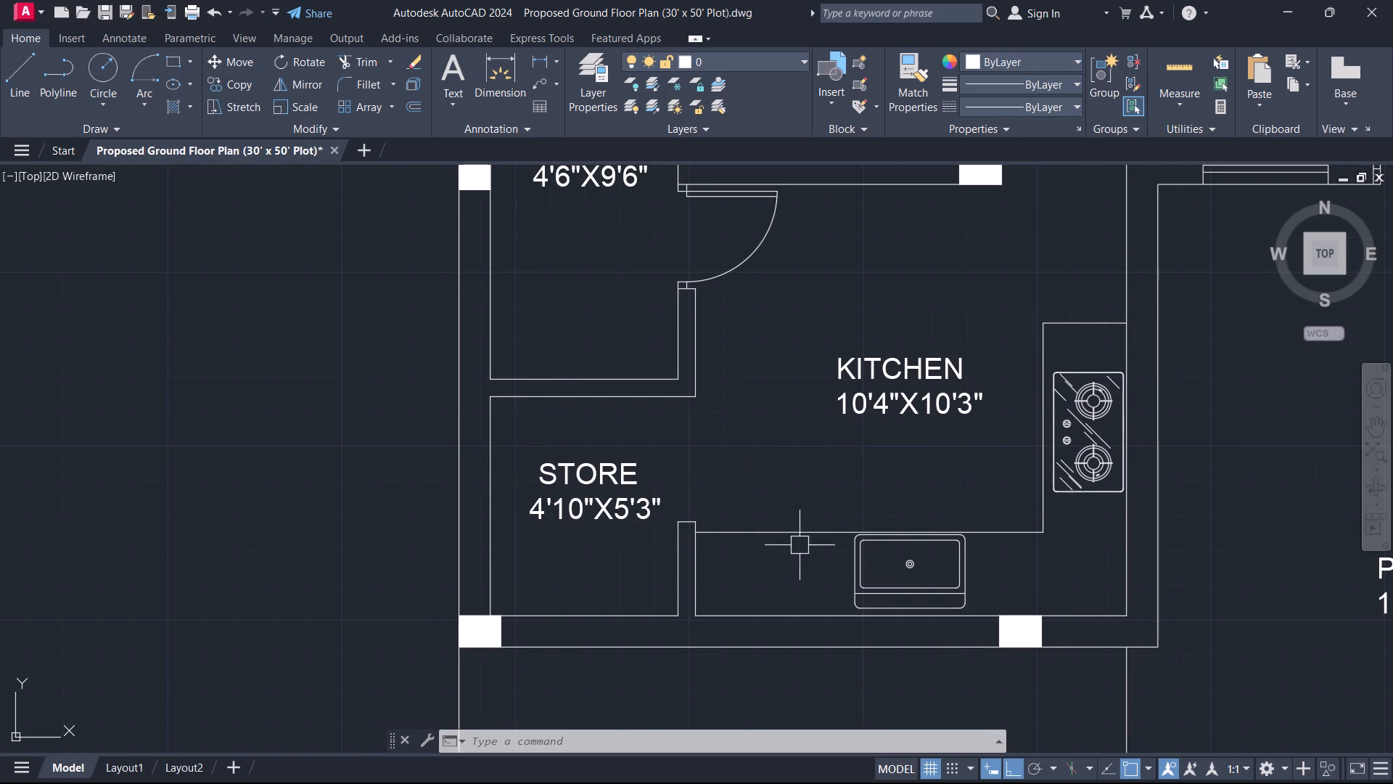
pyautogui.scroll(-3, 776, 501)
pyautogui.moveTo(767, 563); pyautogui.dragTo(681, 583, button='middle')
pyautogui.scroll(1, 664, 428)
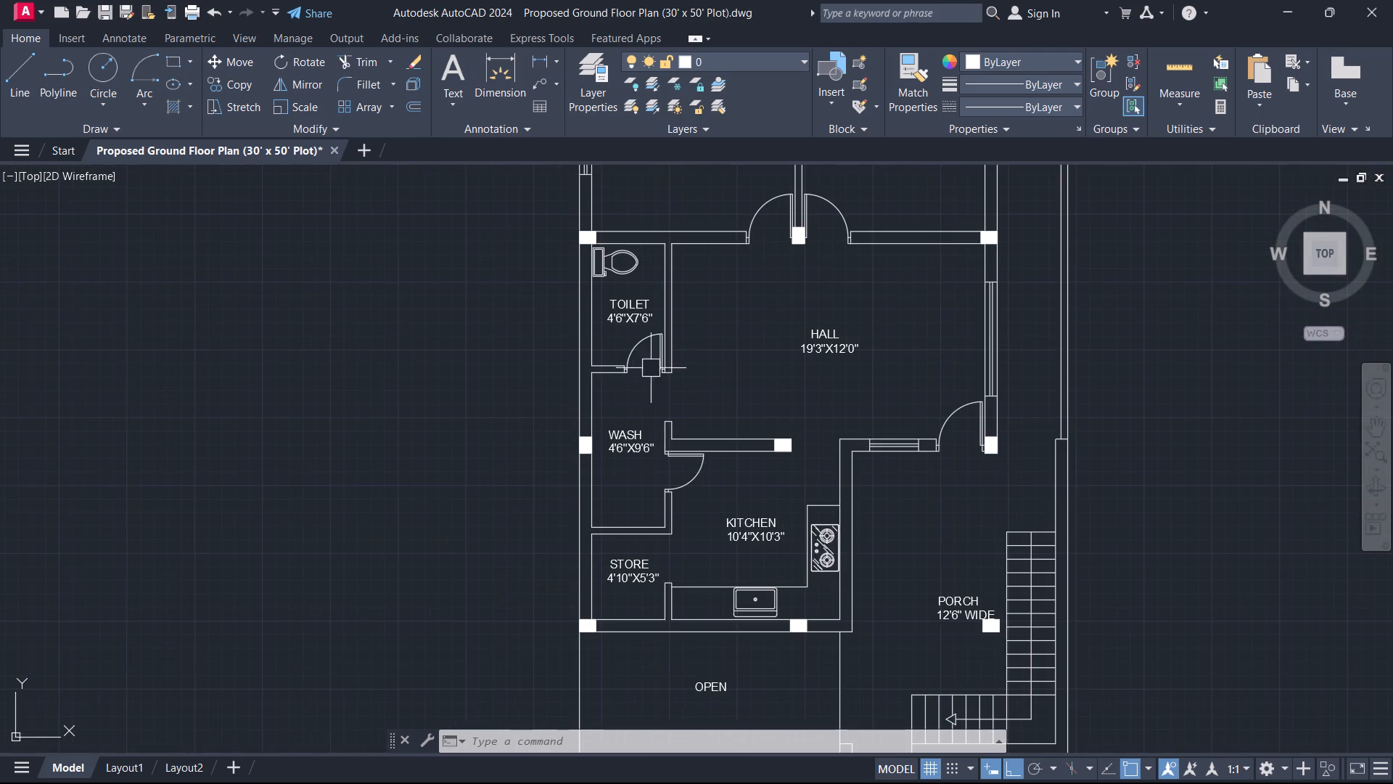
# Open the 01-10-cad-blocks-net-tables drawing and copy the patterned rectangular six-chair dining table with rounded chairs.
pyautogui.click(61, 148)
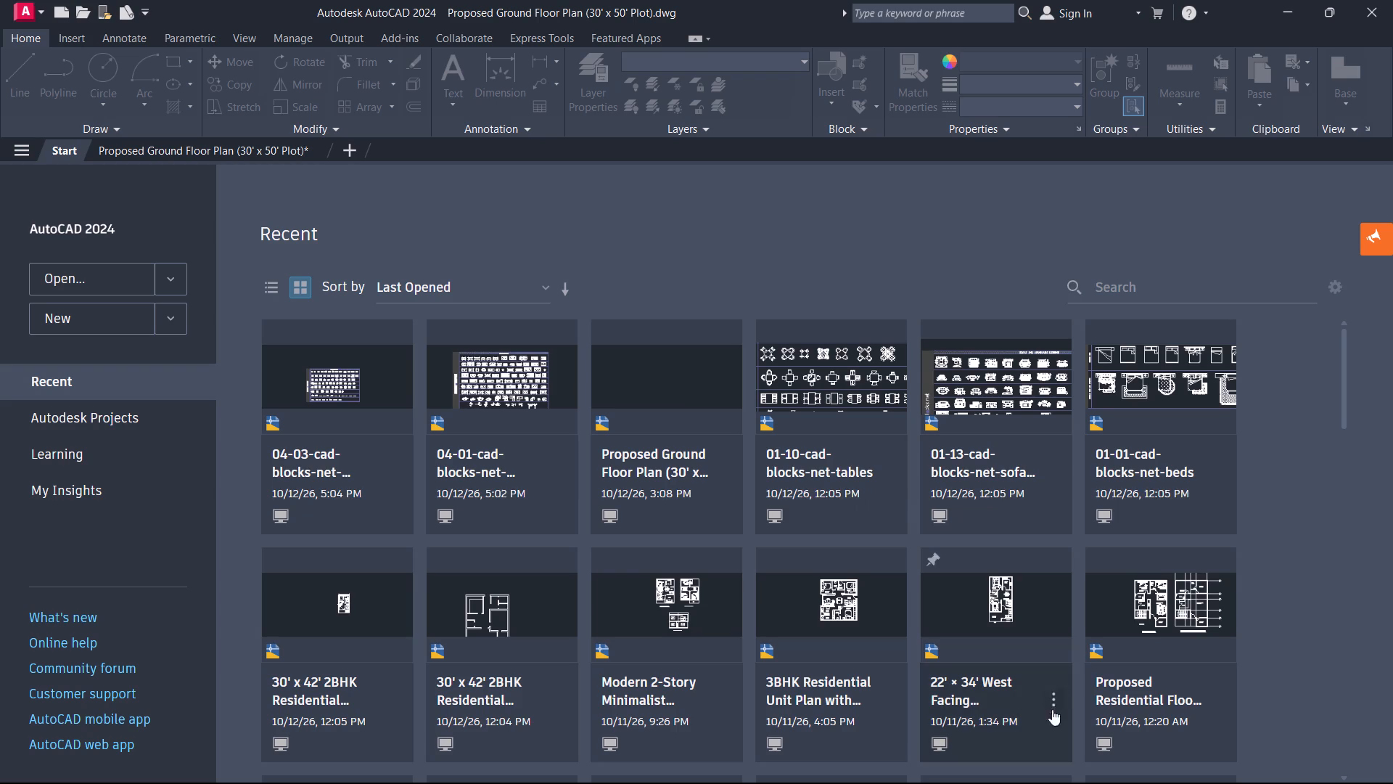
pyautogui.click(848, 471)
pyautogui.scroll(-3, 665, 414)
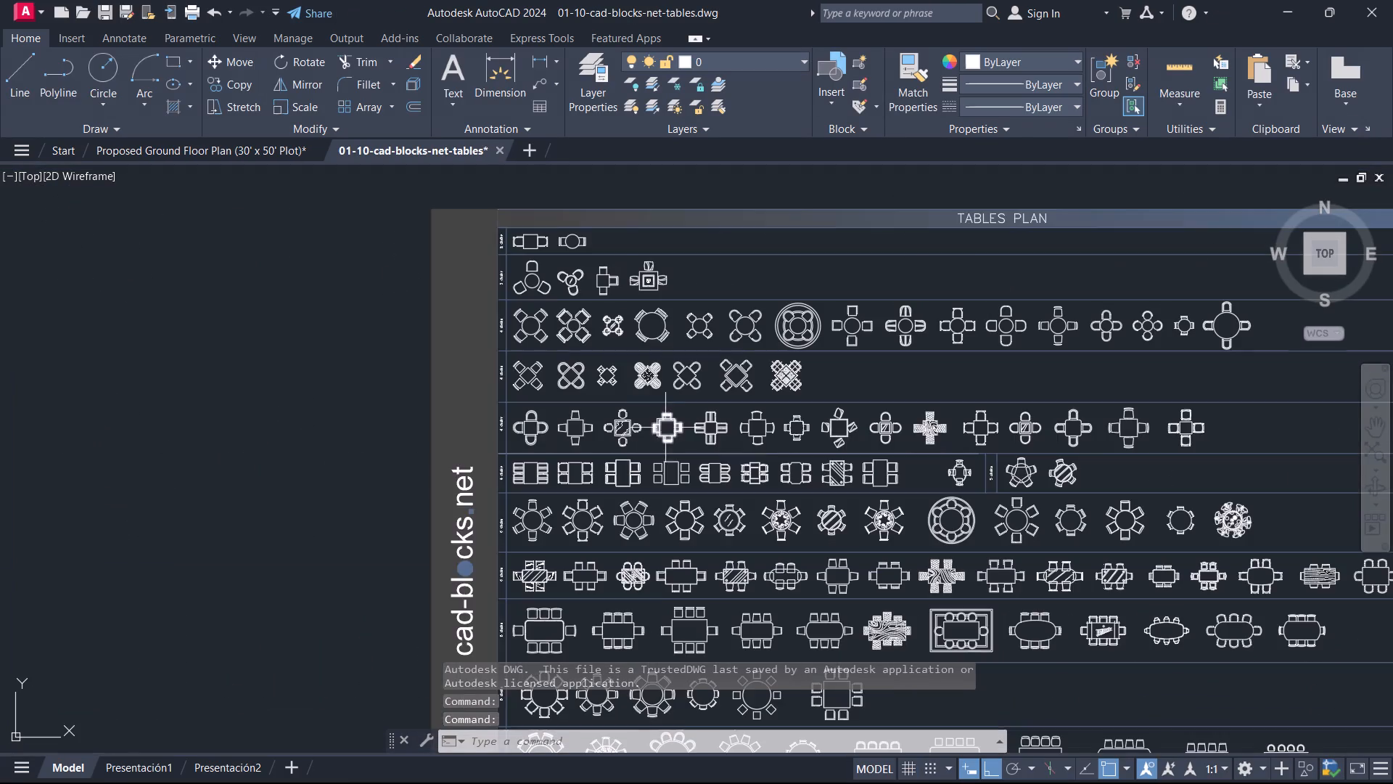
pyautogui.moveTo(679, 499); pyautogui.dragTo(764, 452, button='middle')
pyautogui.scroll(1, 710, 466)
pyautogui.moveTo(704, 507); pyautogui.dragTo(800, 303, button='middle')
pyautogui.scroll(1, 775, 346)
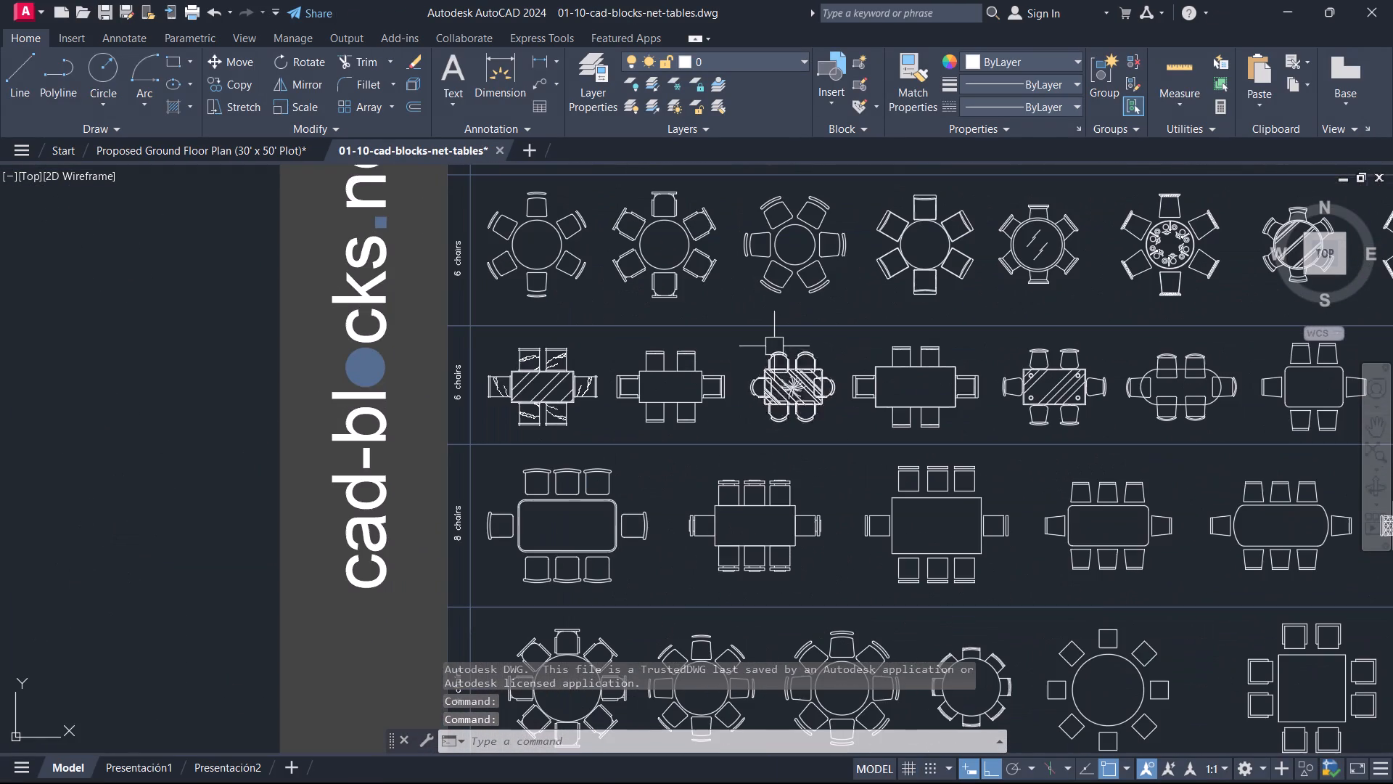
pyautogui.click(776, 403)
pyautogui.hotkey('ctrl', 'c')
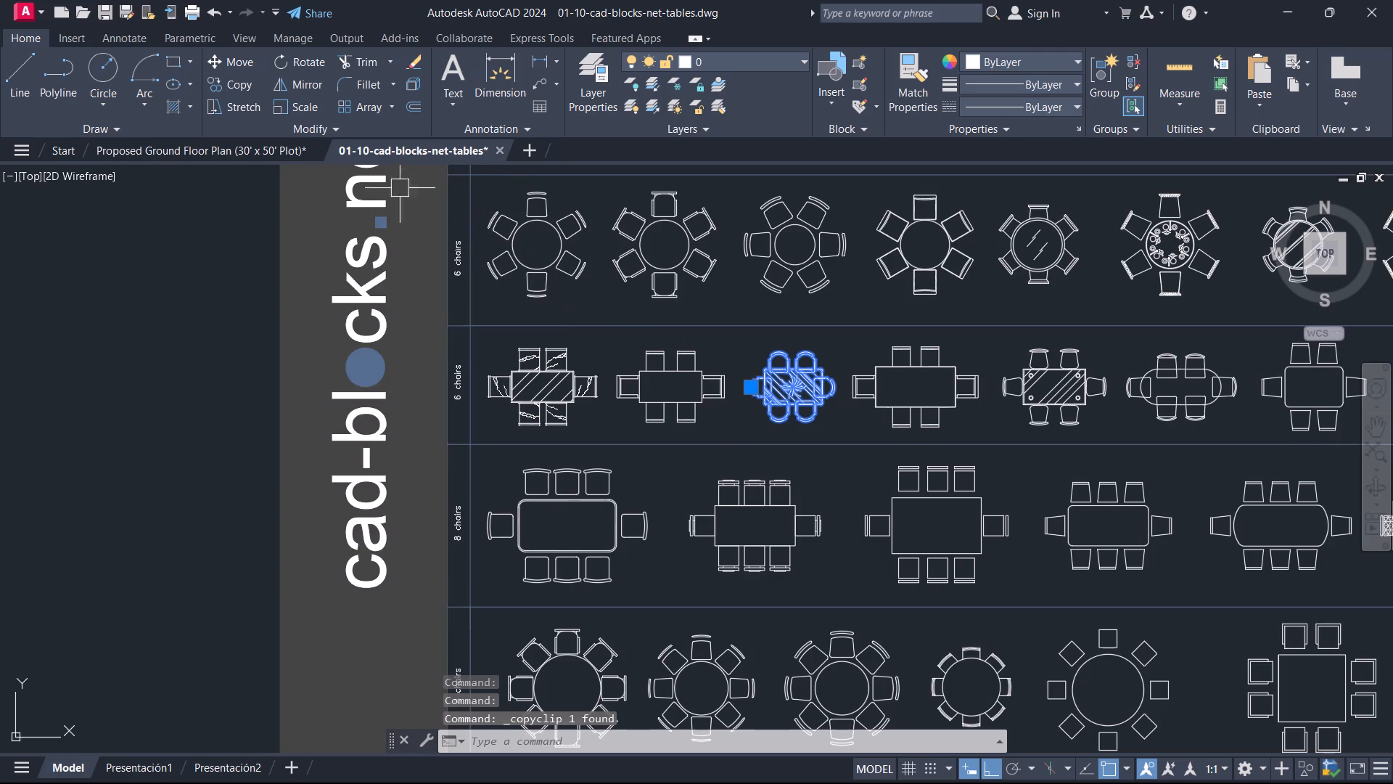
# Paste the copied dining set into the Proposed Ground Floor Plan drawing, in the empty space beyond the plan with construction lines.
pyautogui.click(176, 152)
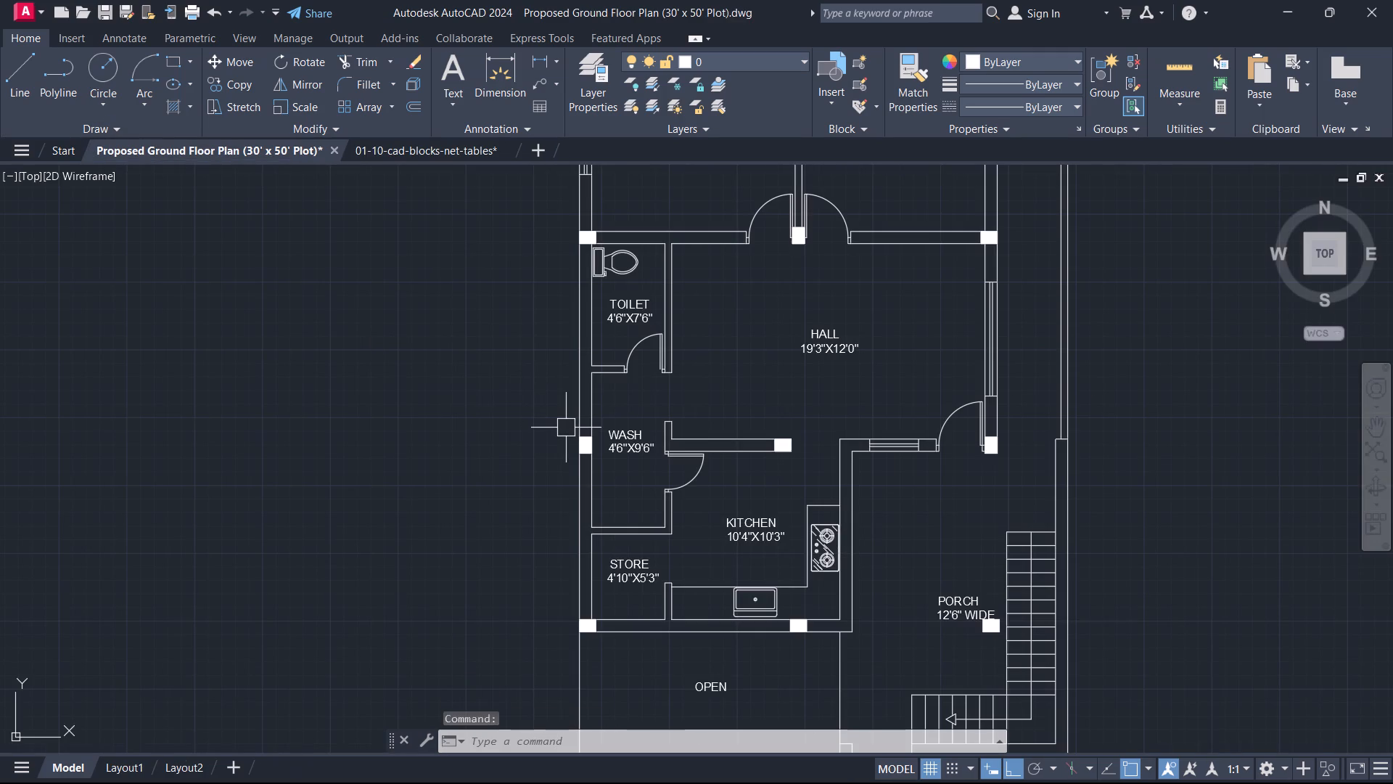
pyautogui.hotkey('ctrl', 'v')
pyautogui.scroll(-2, 713, 467)
pyautogui.moveTo(714, 465); pyautogui.dragTo(554, 510, button='middle')
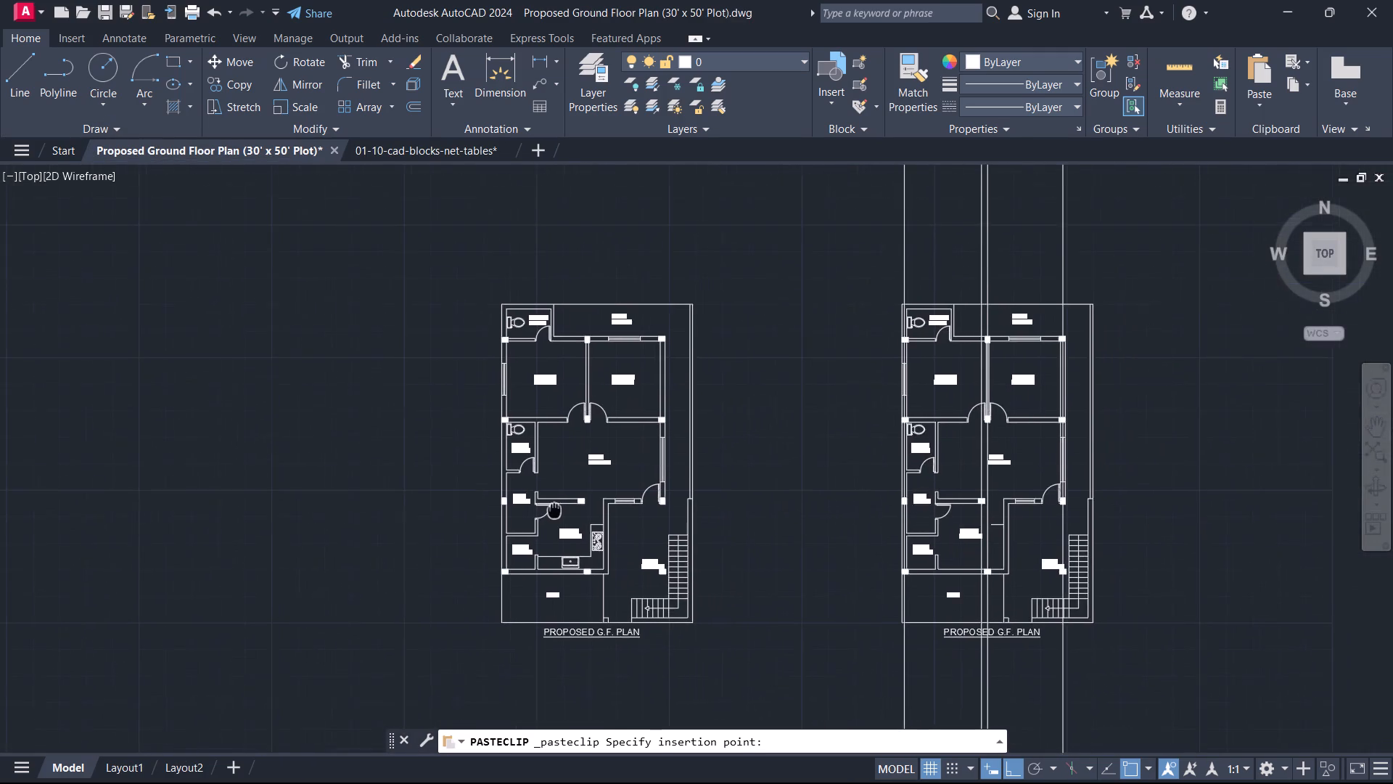
pyautogui.moveTo(554, 510); pyautogui.dragTo(553, 510, button='middle')
pyautogui.scroll(2, 681, 494)
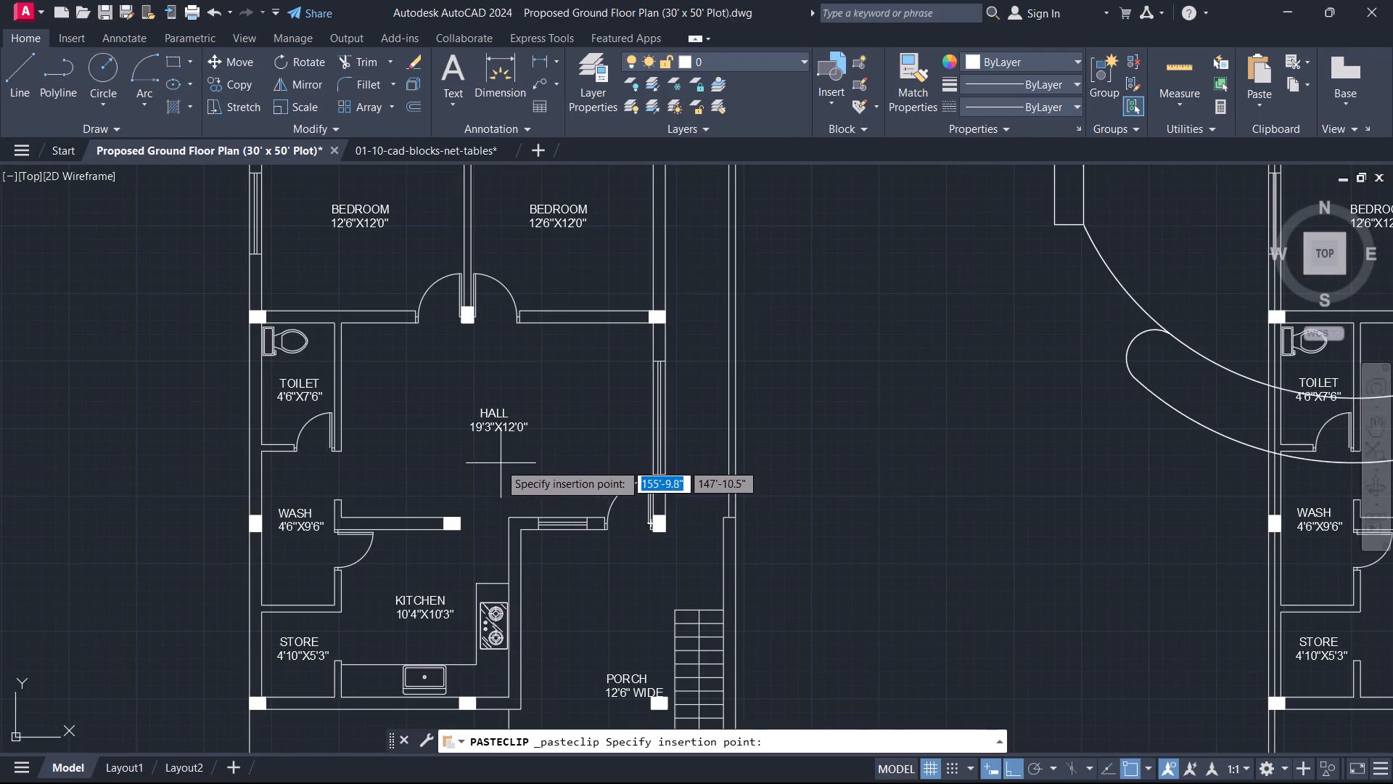
pyautogui.scroll(-2, 542, 468)
pyautogui.moveTo(599, 448); pyautogui.dragTo(155, 609, button='middle')
pyautogui.scroll(-2, 155, 609)
pyautogui.click(381, 578)
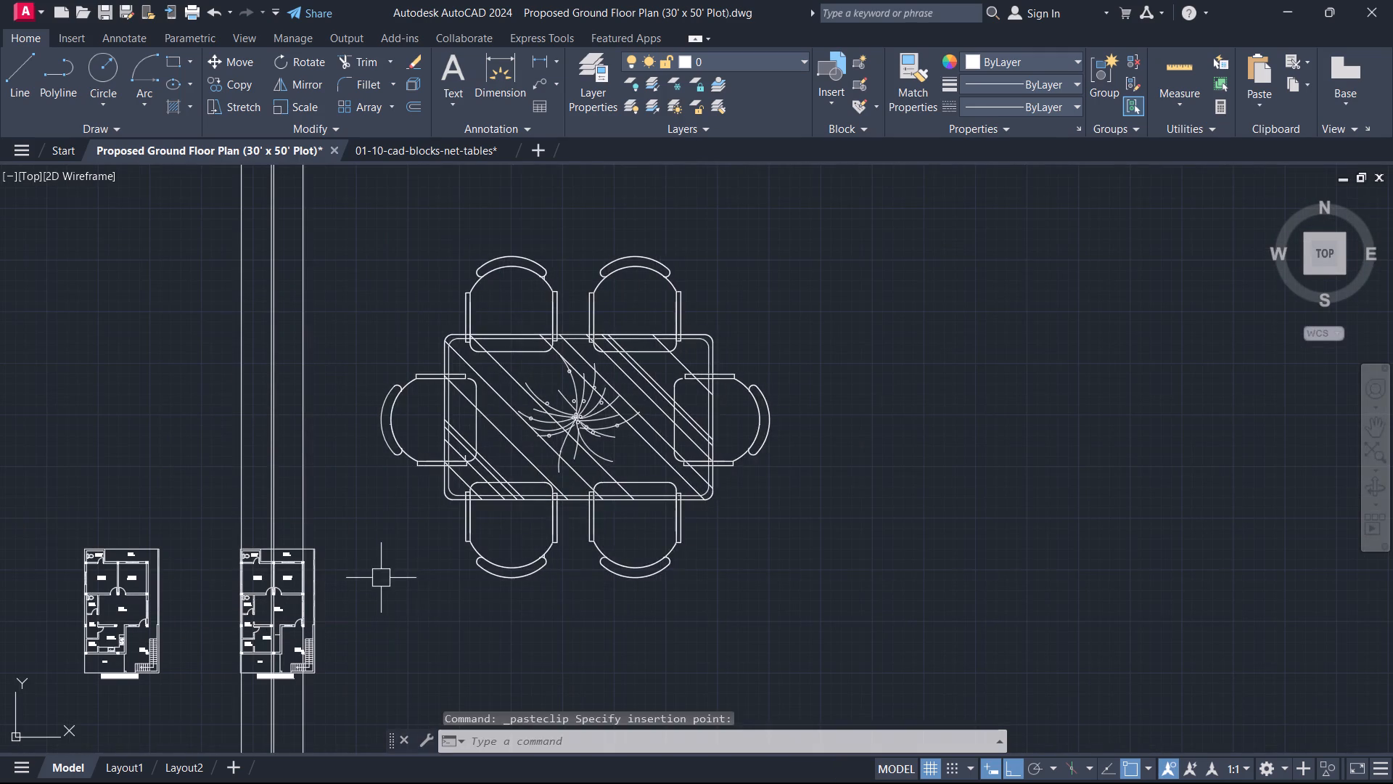
pyautogui.press('Escape')
# Scale the pasted dining set down to roughly the size of furniture in the floor plan.
pyautogui.click(486, 533)
pyautogui.click(411, 509)
pyautogui.press('s')
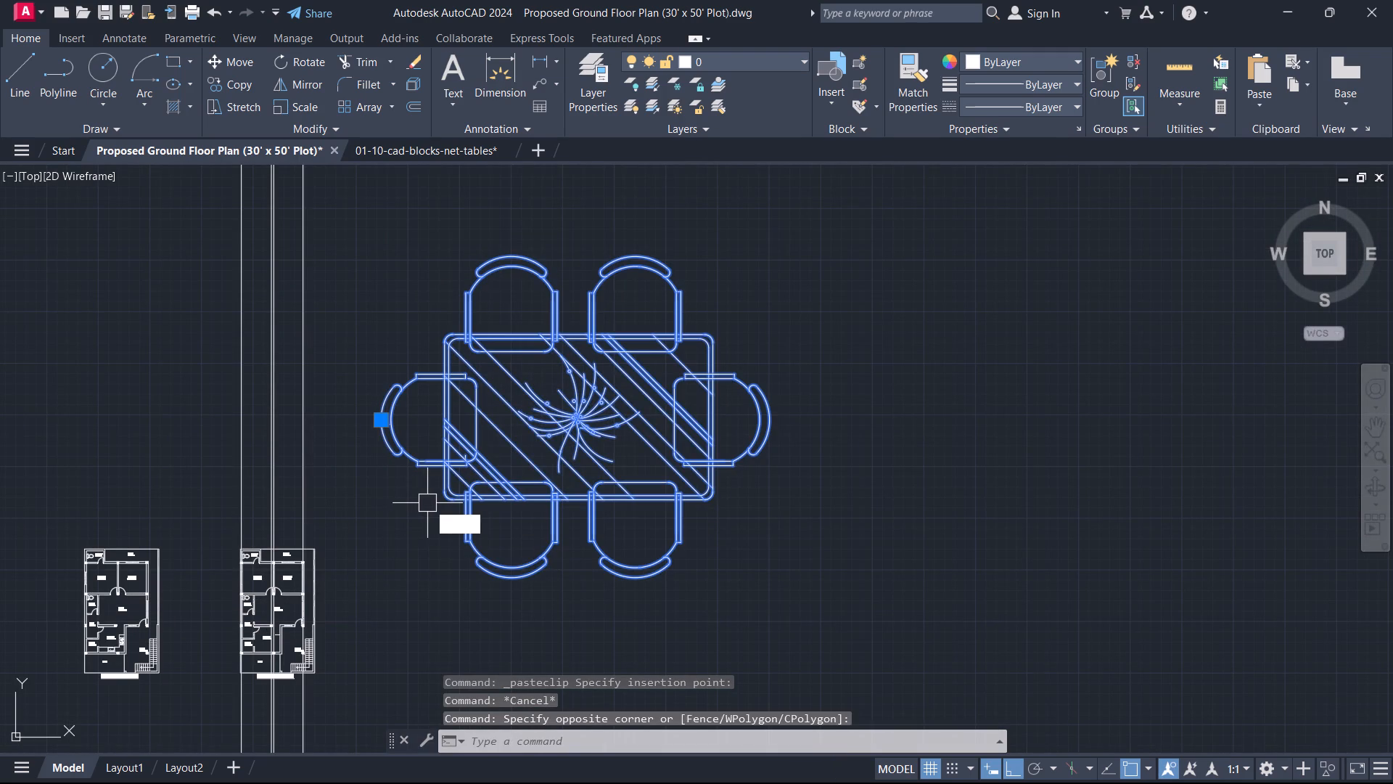
pyautogui.write('C')
pyautogui.press('space')
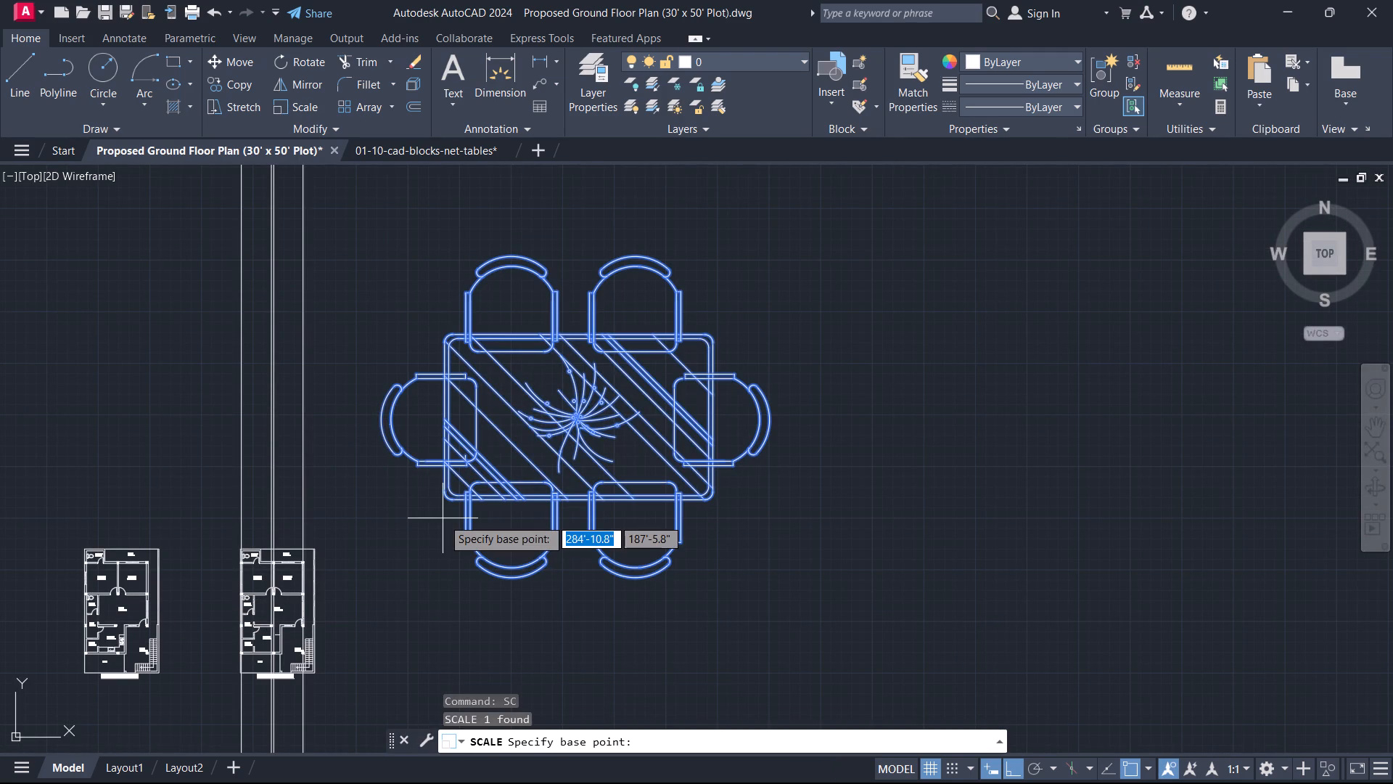
pyautogui.scroll(2, 422, 528)
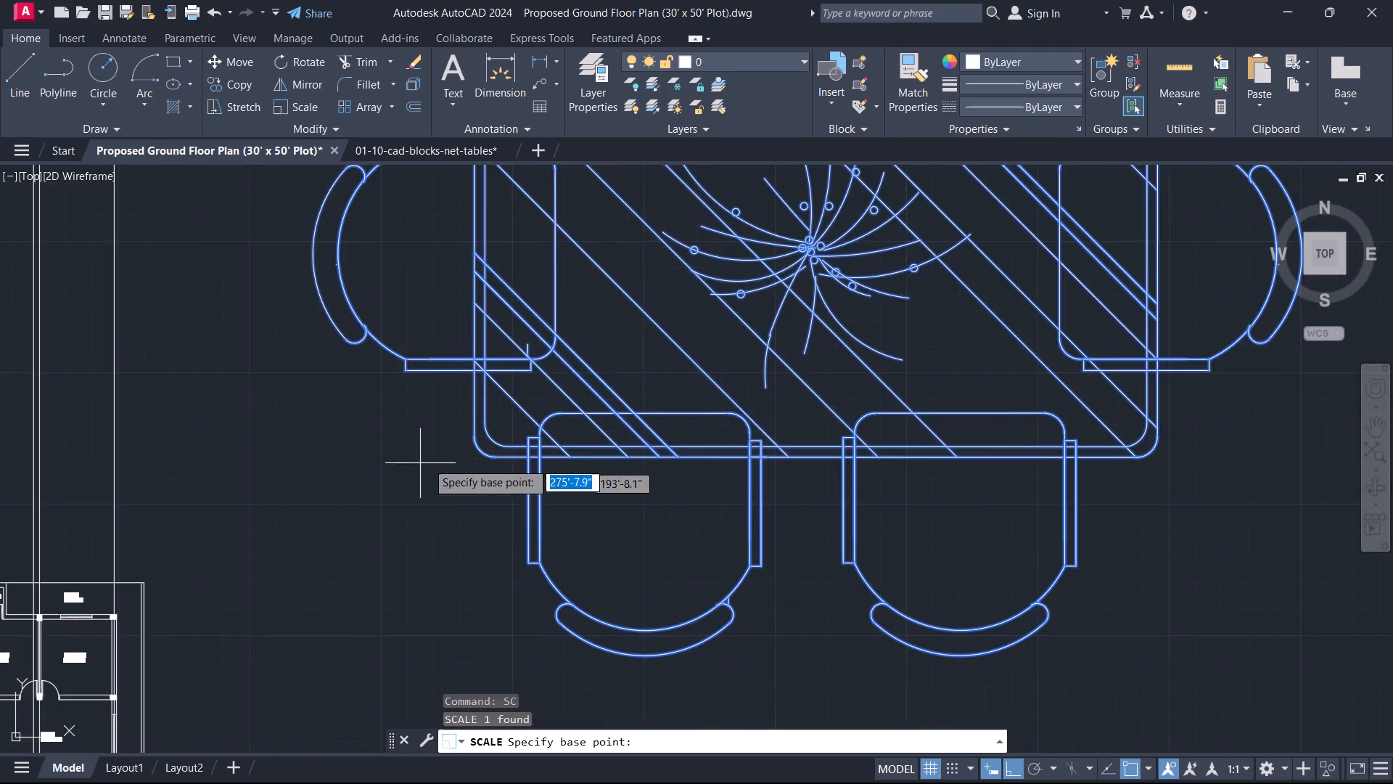
pyautogui.scroll(2, 471, 457)
pyautogui.click(492, 447)
pyautogui.click(512, 422)
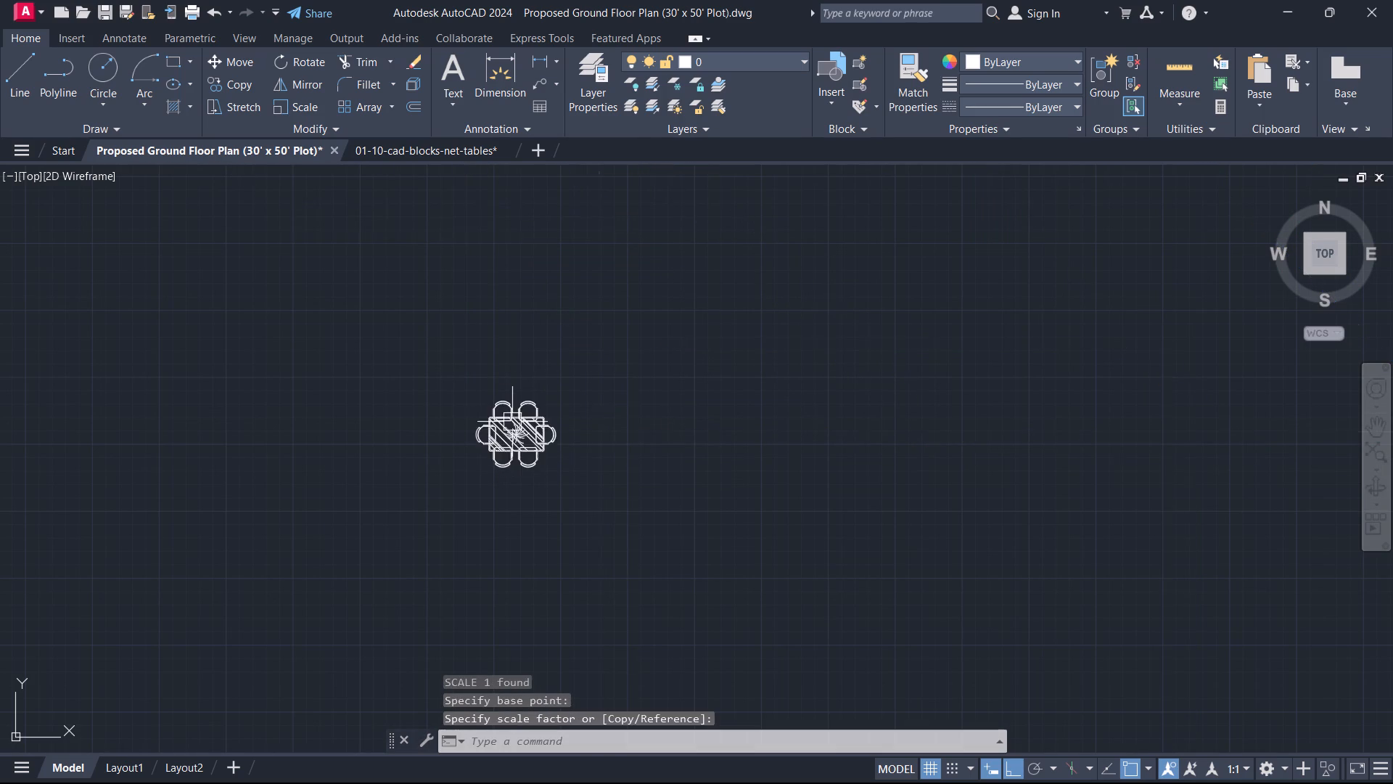
# Move the reduced dining set to the empty space above and between the two floor plans.
pyautogui.scroll(-2, 515, 430)
pyautogui.moveTo(518, 437); pyautogui.dragTo(800, 445, button='middle')
pyautogui.scroll(1, 538, 450)
pyautogui.scroll(-2, 800, 445)
pyautogui.moveTo(847, 463); pyautogui.dragTo(812, 441)
pyautogui.click(730, 370)
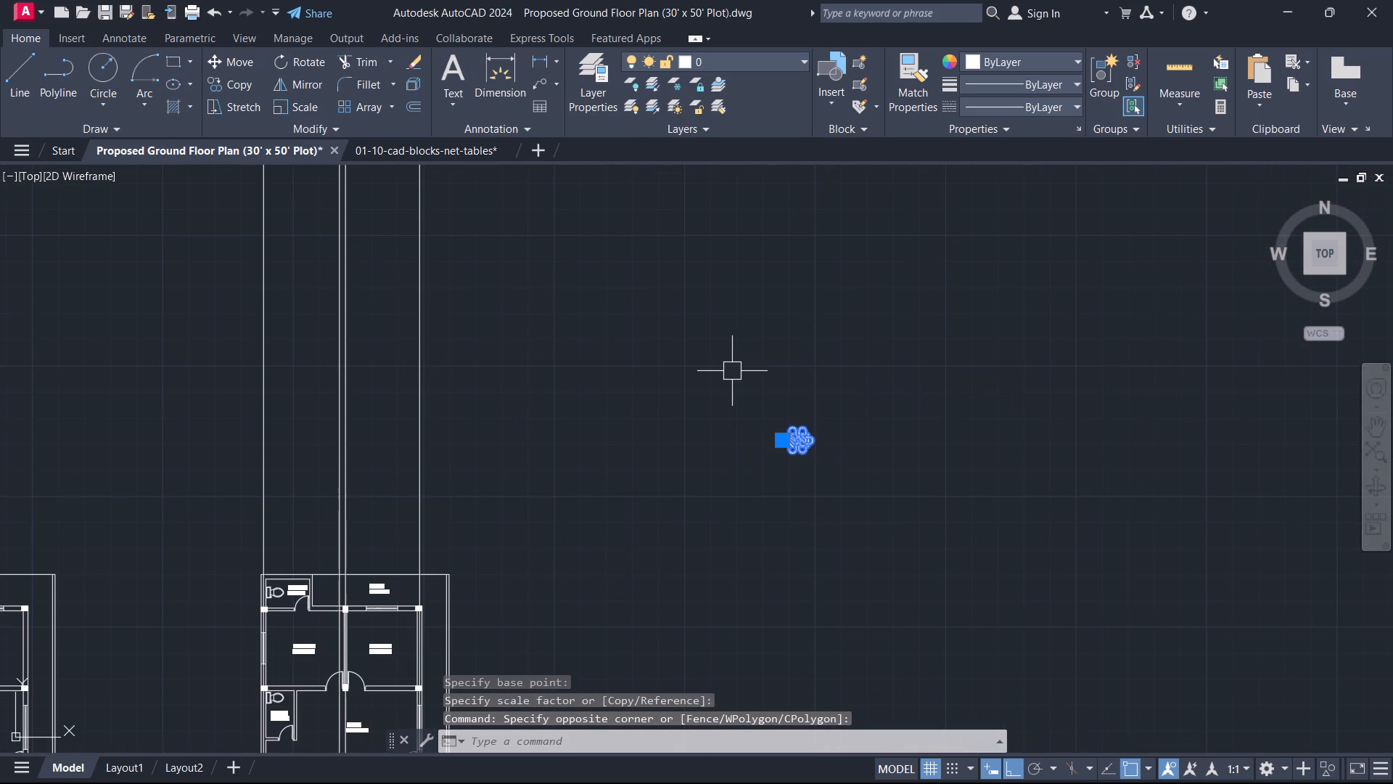
pyautogui.press('m')
pyautogui.moveTo(739, 375); pyautogui.dragTo(736, 387)
pyautogui.press('space')
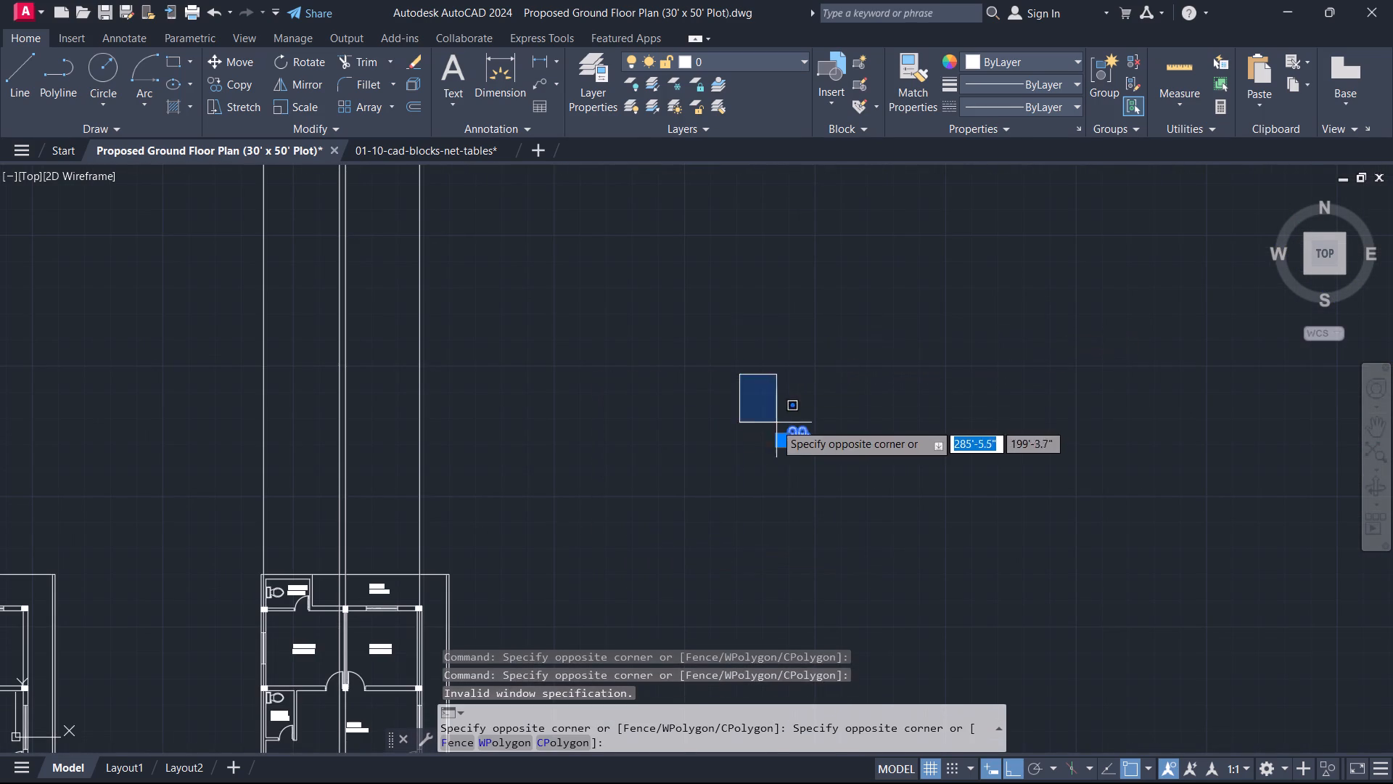
pyautogui.press('space')
pyautogui.press('Escape')
pyautogui.press('m')
pyautogui.press('space')
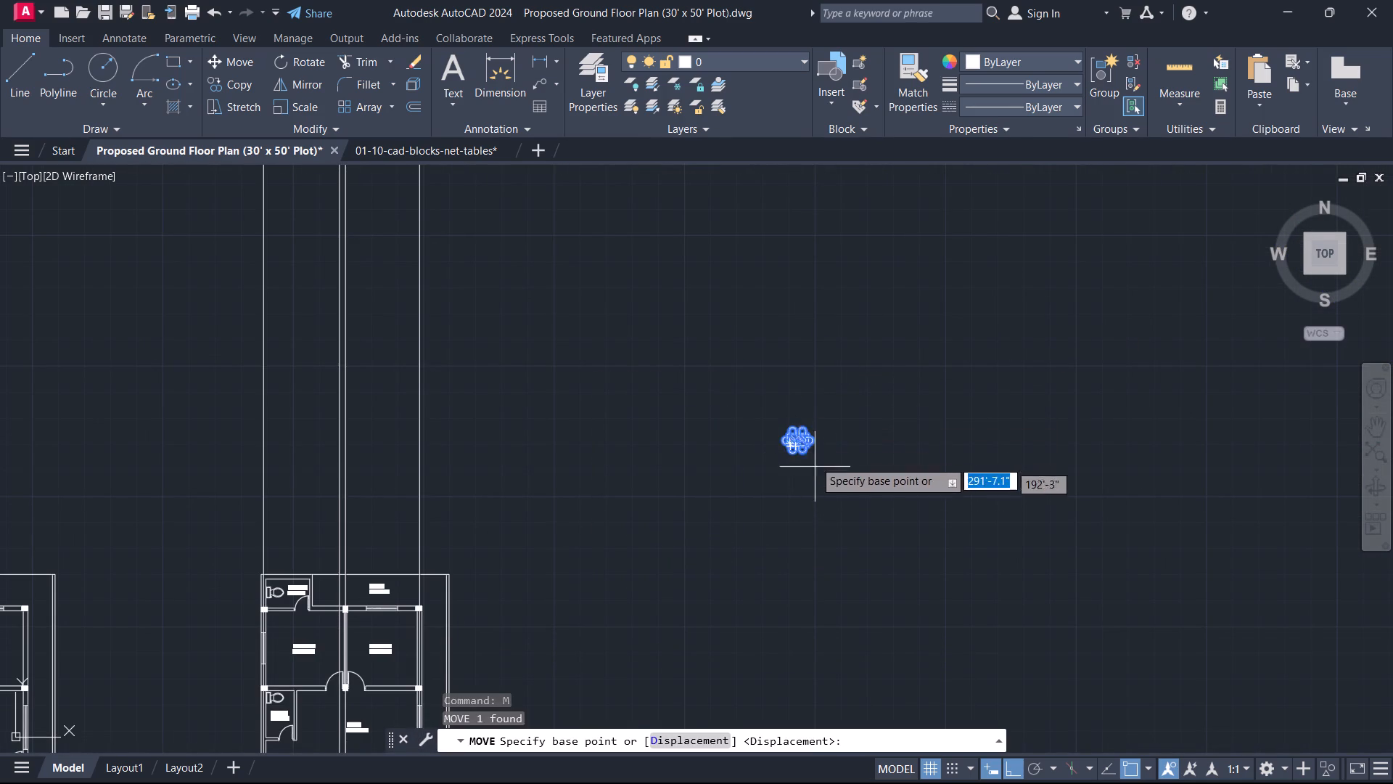
pyautogui.click(797, 431)
pyautogui.moveTo(741, 494); pyautogui.dragTo(1294, 479, button='middle')
pyautogui.click(661, 457)
pyautogui.press('Escape')
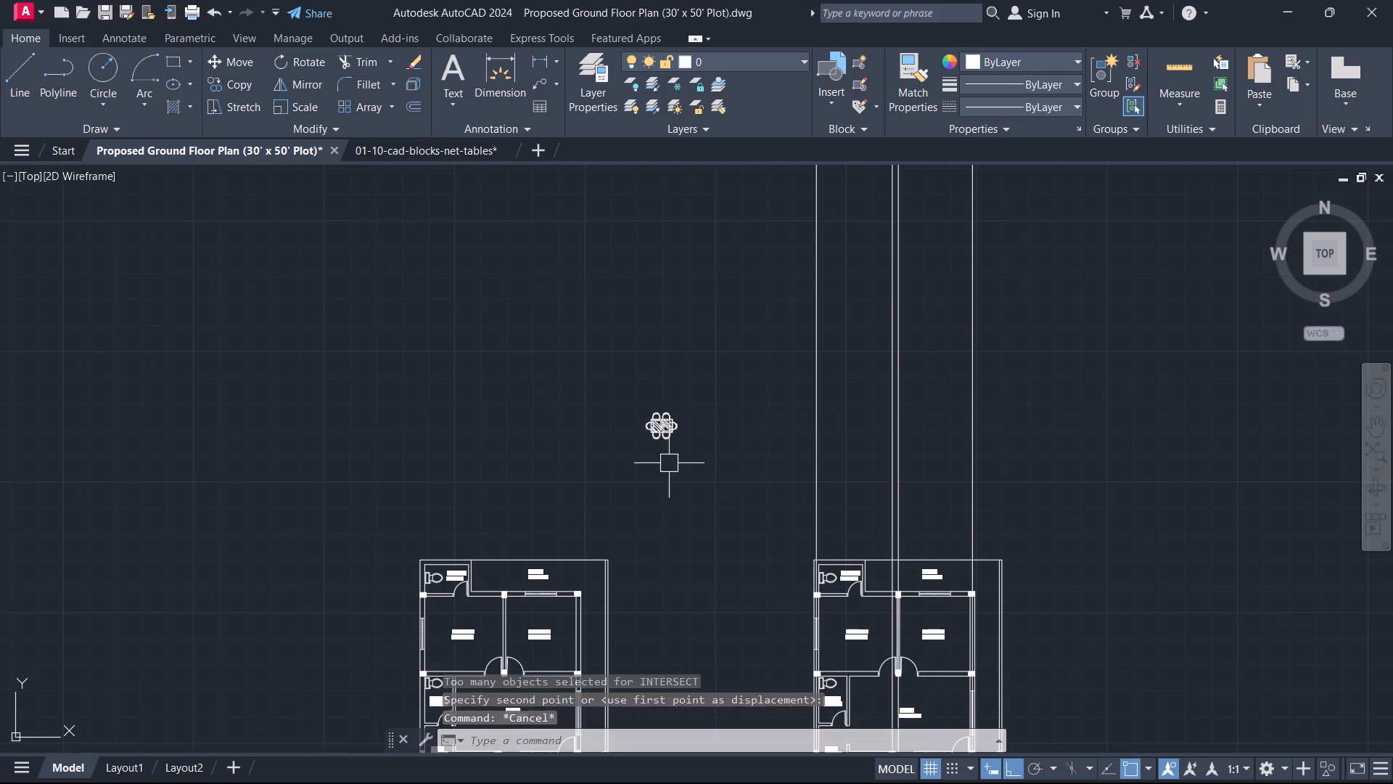
# Move the dining set straight down into the gap between the two plans, level with the original plan's hall.
pyautogui.moveTo(744, 451); pyautogui.dragTo(723, 436)
pyautogui.click(668, 346)
pyautogui.press('m')
pyautogui.press('space')
pyautogui.scroll(3, 654, 431)
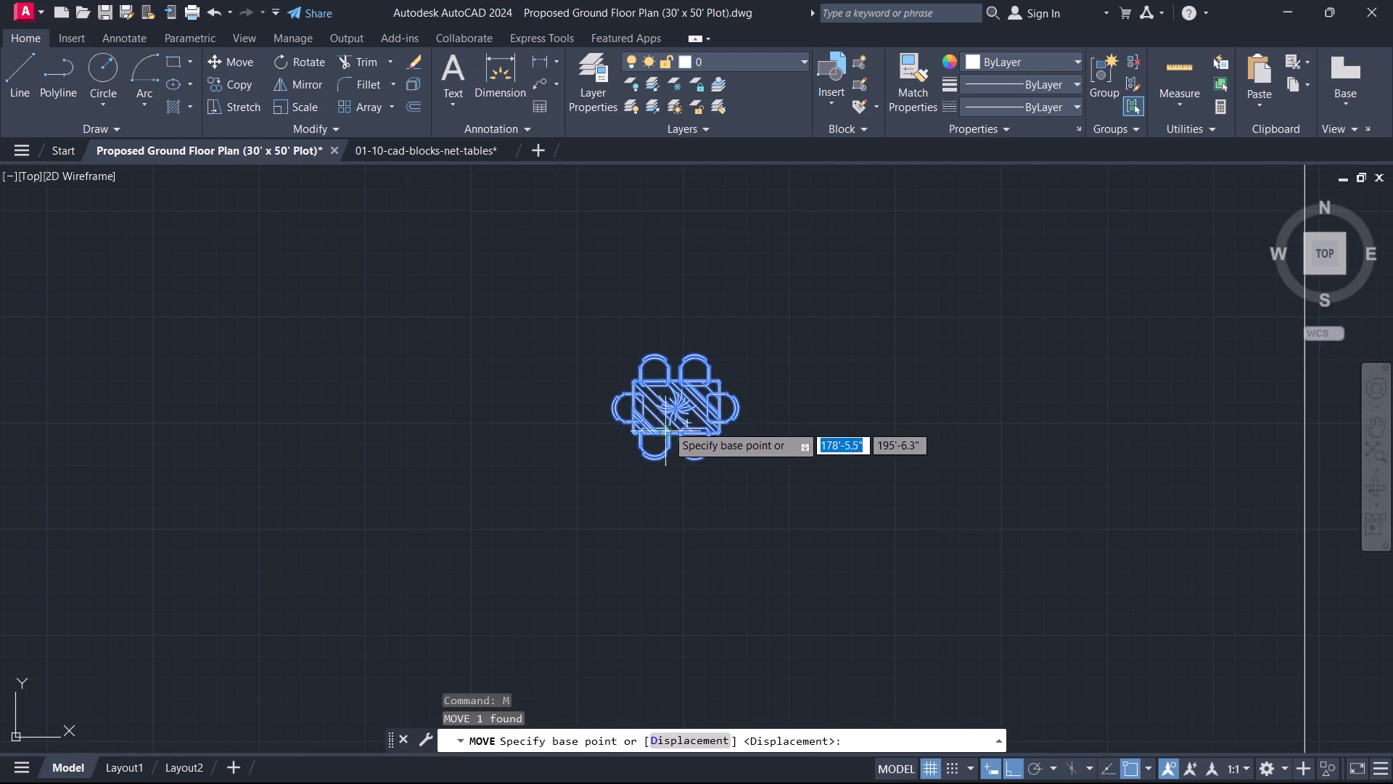
pyautogui.click(672, 417)
pyautogui.scroll(-1, 723, 582)
pyautogui.moveTo(723, 582); pyautogui.dragTo(773, 189, button='middle')
pyautogui.moveTo(703, 539); pyautogui.dragTo(775, 237, button='middle')
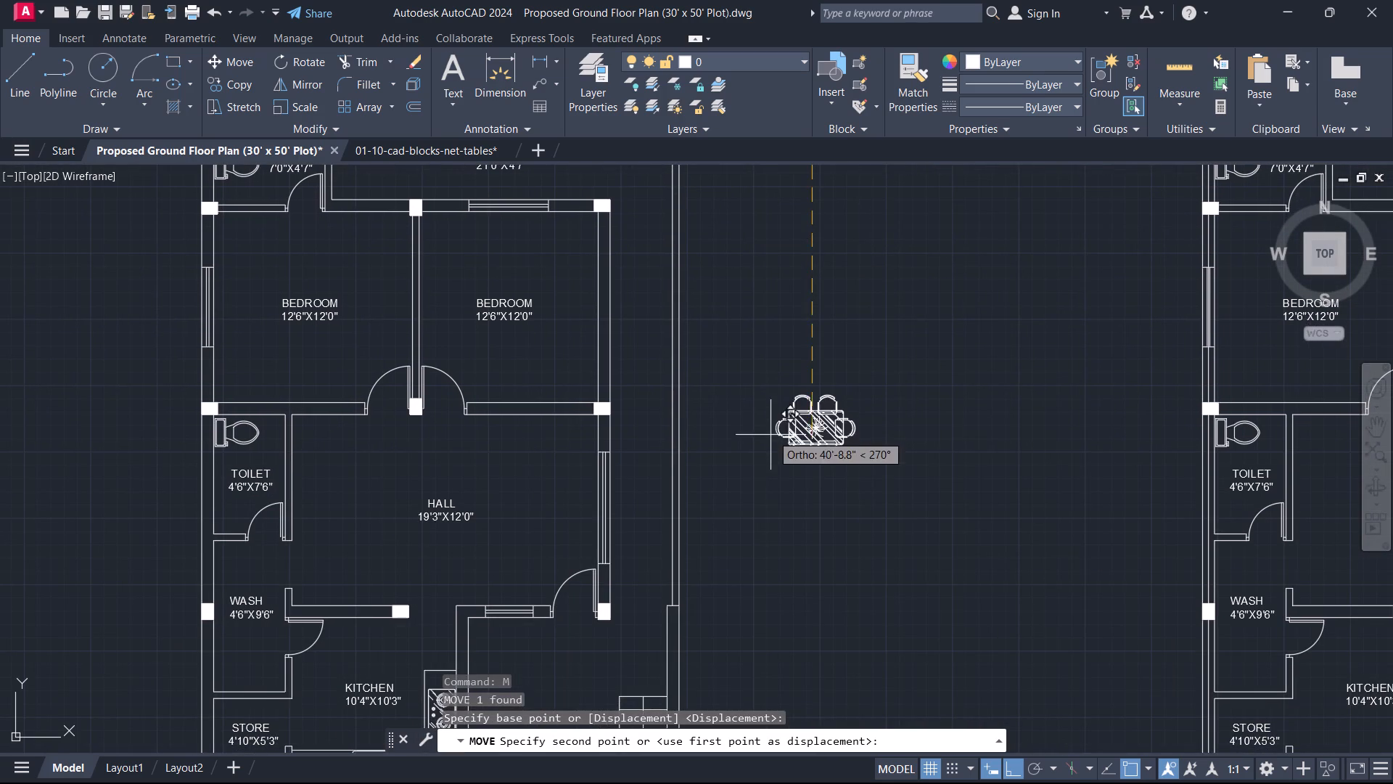
pyautogui.click(761, 451)
pyautogui.press('Escape')
# Rotate the dining set a quarter turn so its long side runs vertically.
pyautogui.moveTo(841, 471); pyautogui.dragTo(802, 436)
pyautogui.write('RO')
pyautogui.press('space')
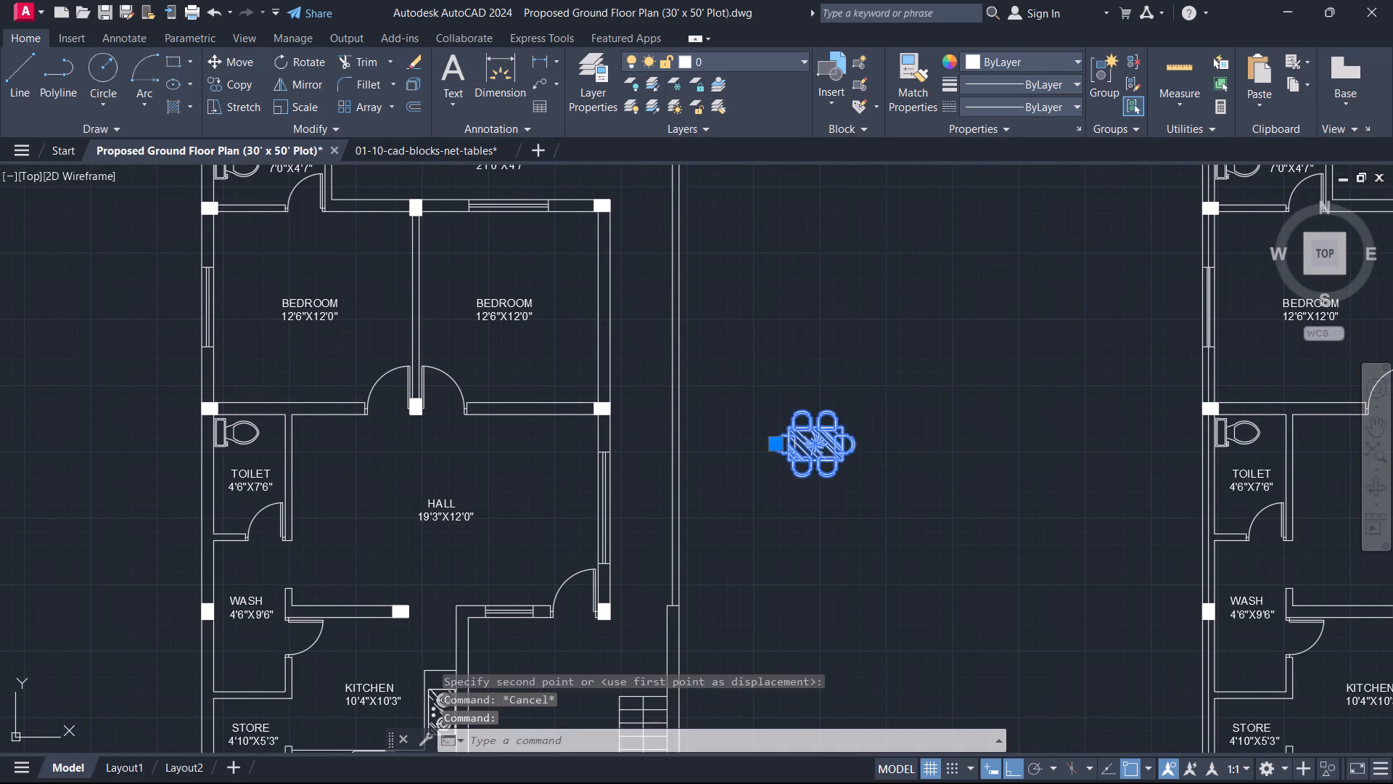
pyautogui.press('space')
pyautogui.click(810, 356)
pyautogui.click(797, 531)
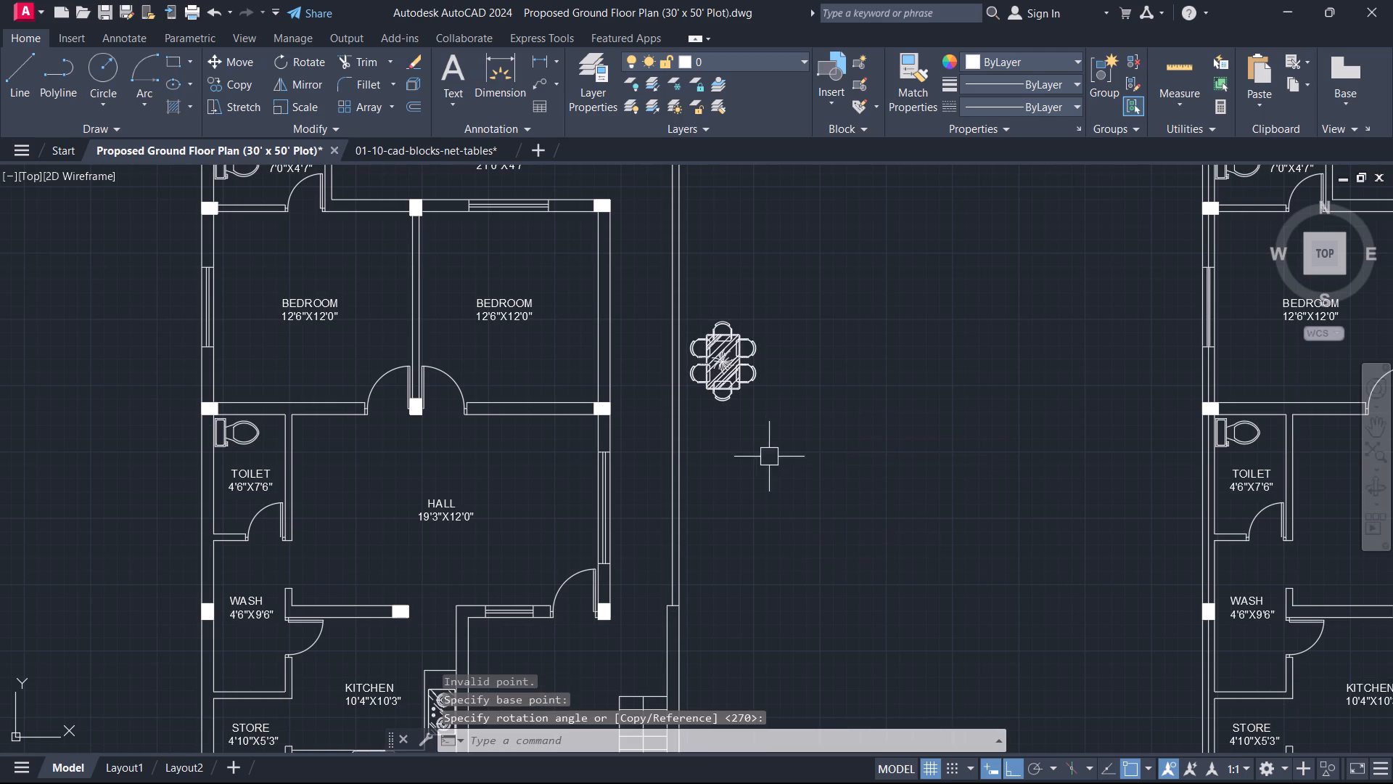
# Move the dining set, with Ortho off, into the original plan's hall beside the toilet wall.
pyautogui.click(731, 372)
pyautogui.write('M')
pyautogui.press('space')
pyautogui.click(728, 355)
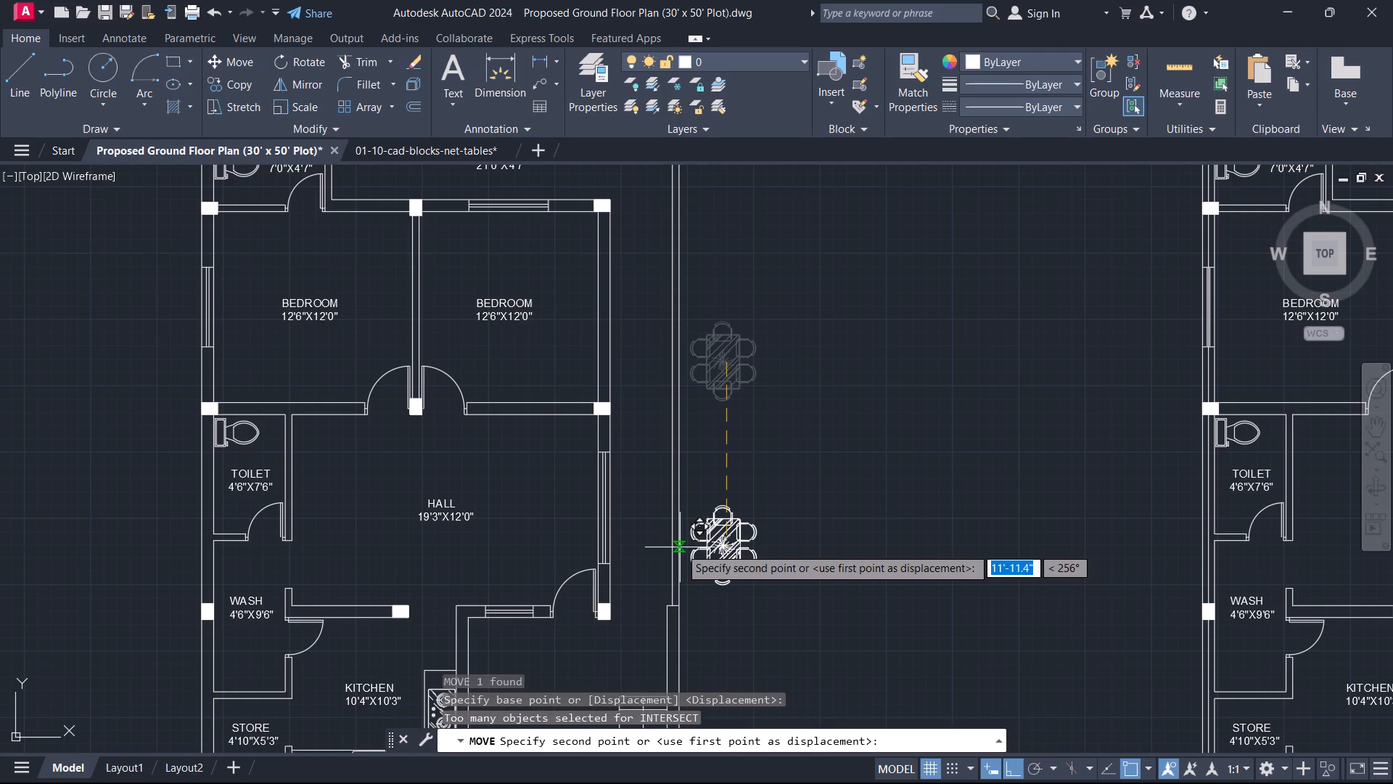
pyautogui.press('F9')
pyautogui.press('F8')
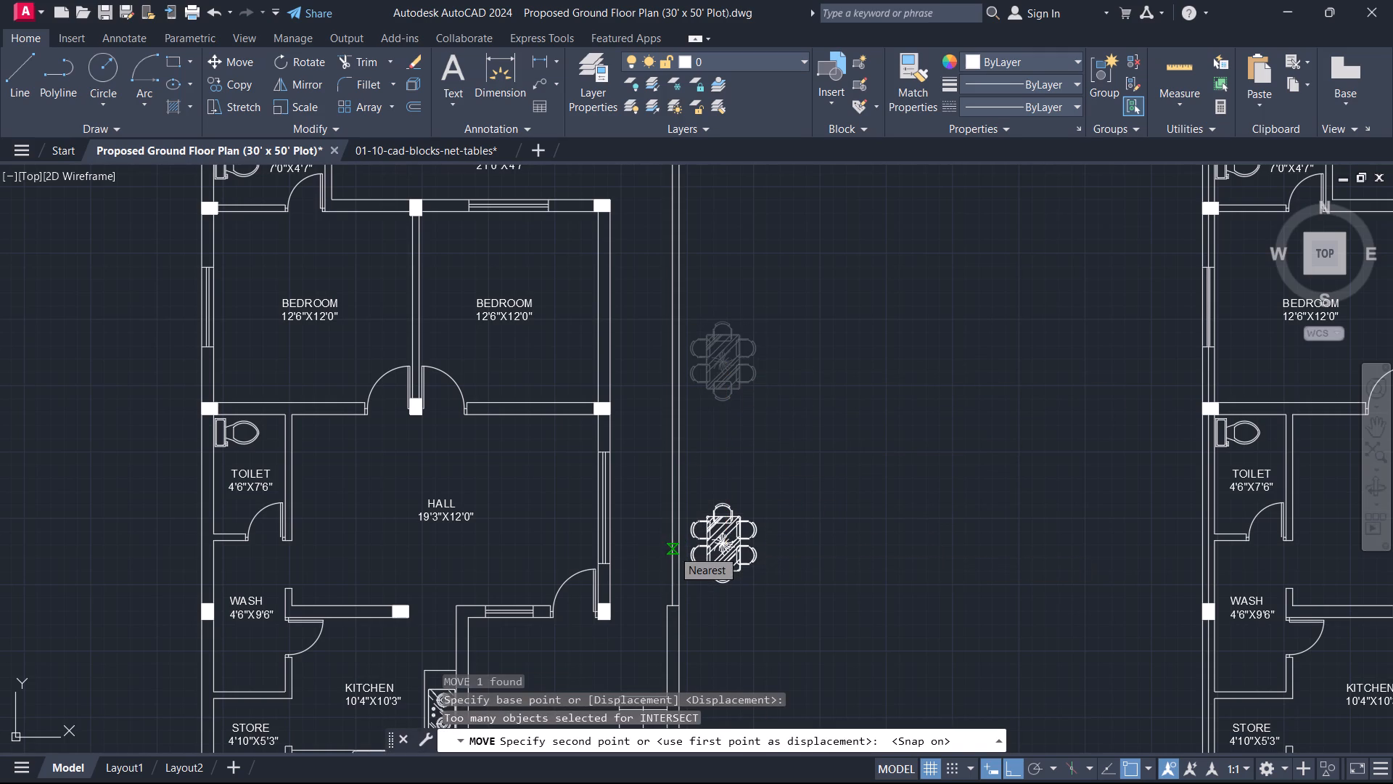
pyautogui.press('F9')
pyautogui.scroll(1, 371, 488)
pyautogui.moveTo(369, 488); pyautogui.dragTo(628, 460, button='middle')
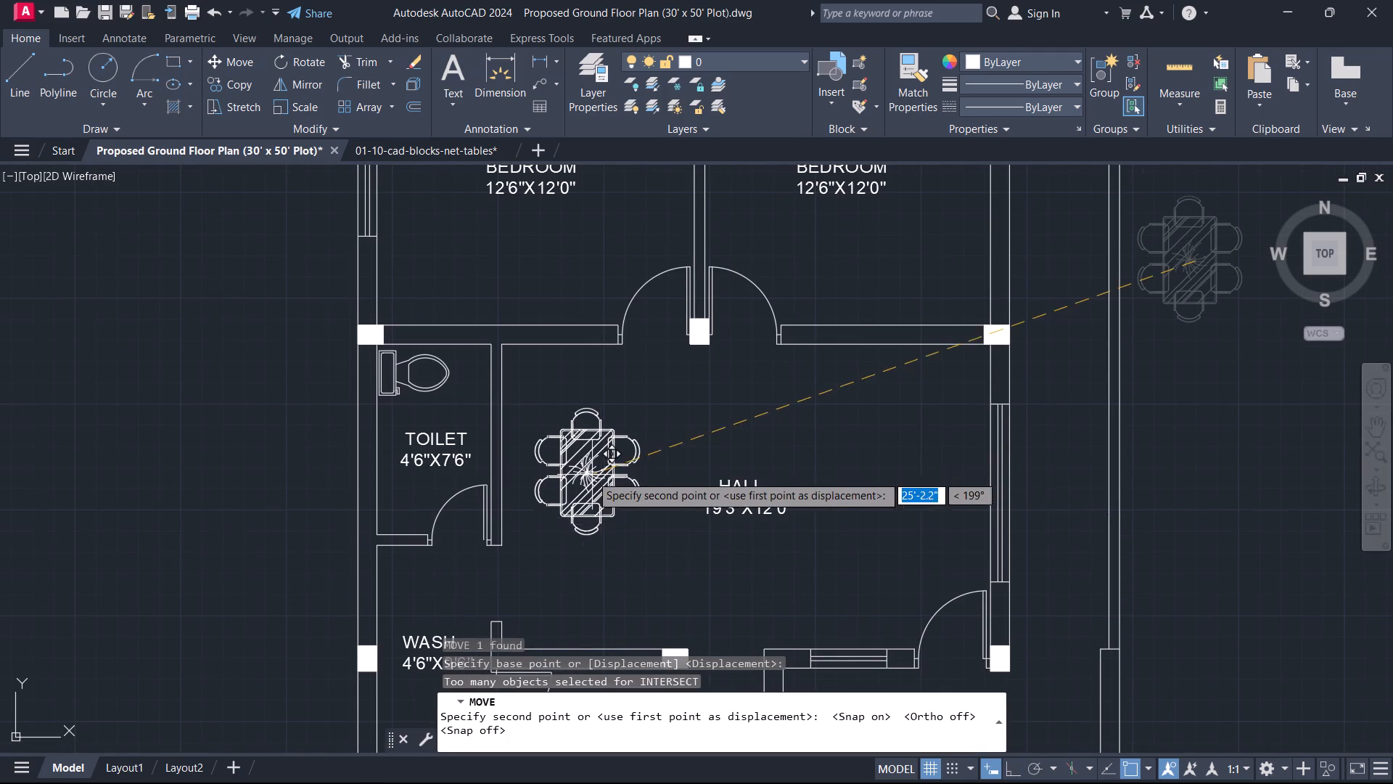
pyautogui.click(600, 460)
pyautogui.press('Escape')
# Scale the dining set in the hall up slightly about the centre of its table.
pyautogui.scroll(-1, 622, 446)
pyautogui.moveTo(622, 446); pyautogui.dragTo(611, 441, button='middle')
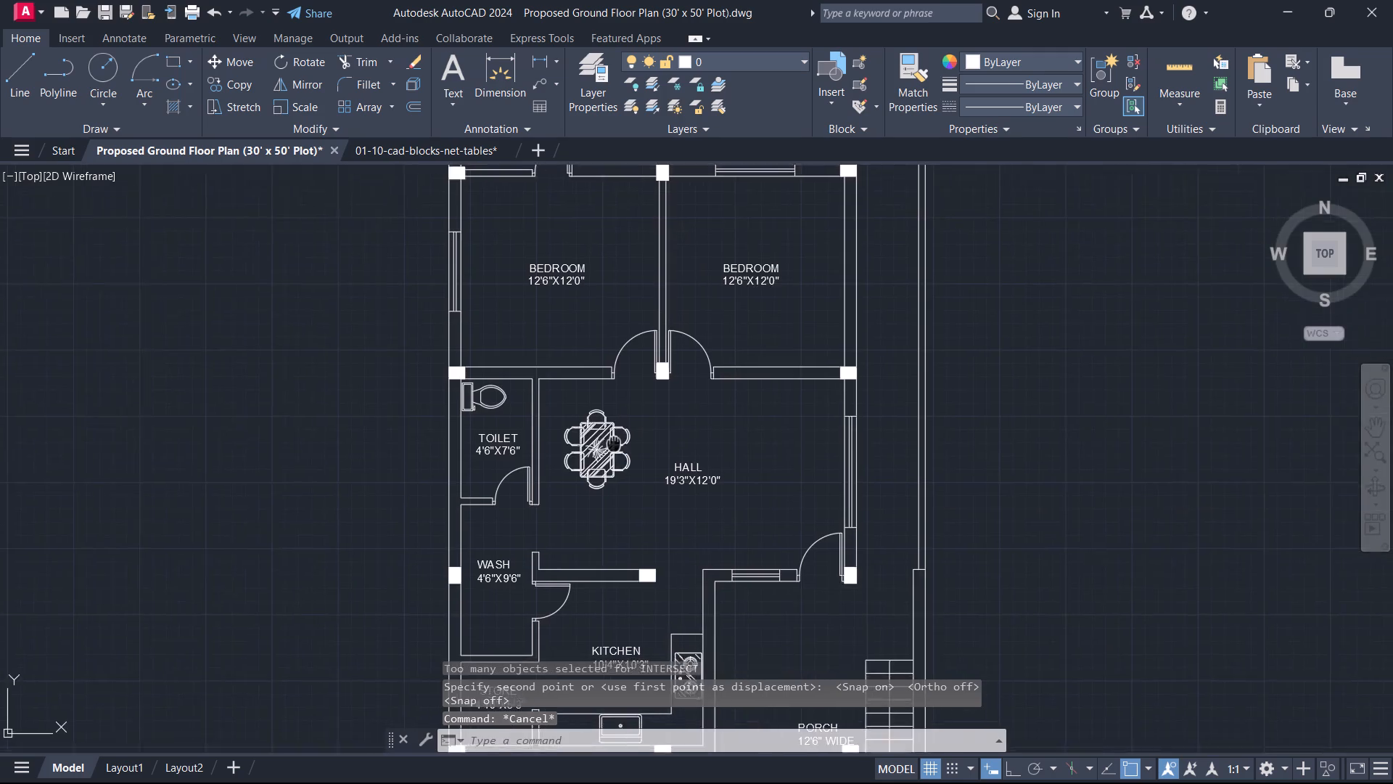
pyautogui.moveTo(611, 441); pyautogui.dragTo(567, 435, button='middle')
pyautogui.scroll(2, 564, 438)
pyautogui.click(563, 446)
pyautogui.write('SC')
pyautogui.press('space')
pyautogui.scroll(1, 524, 460)
pyautogui.click(520, 441)
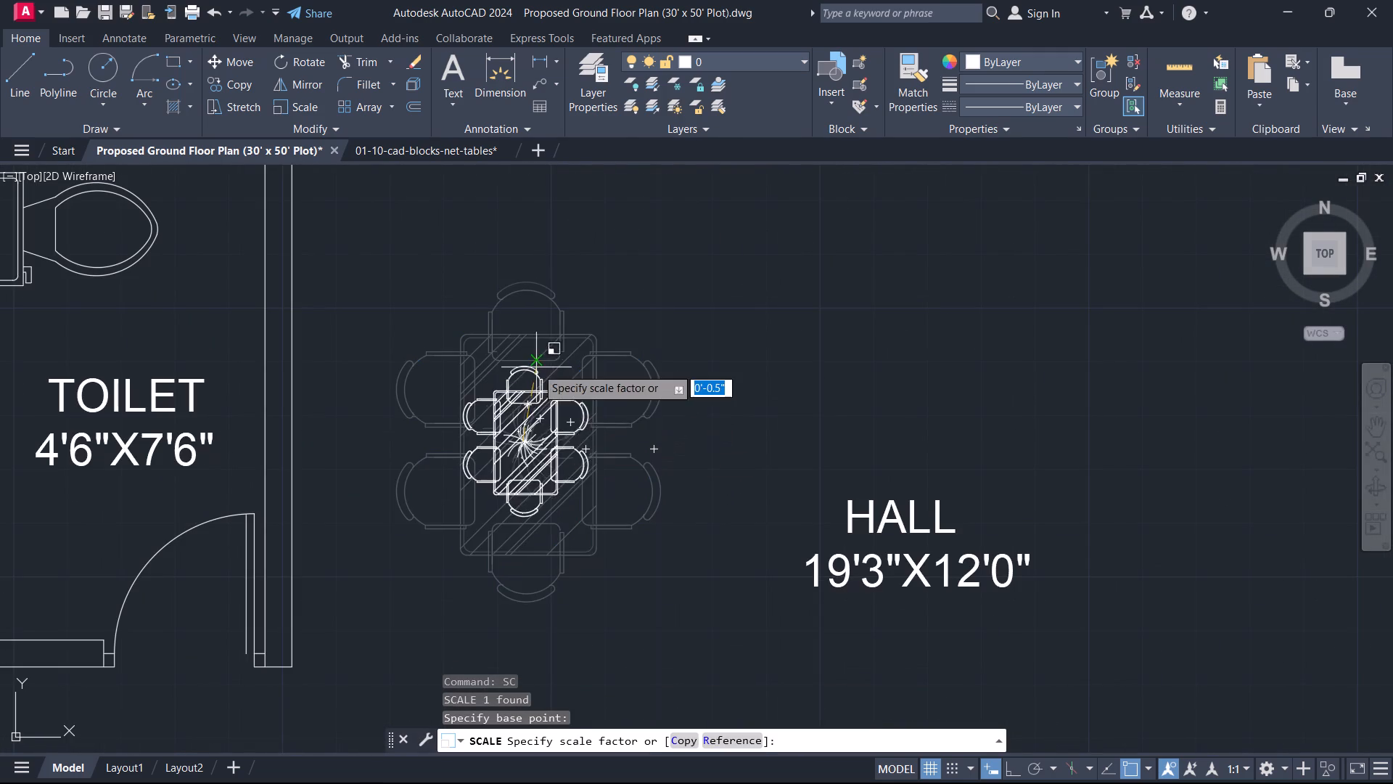
pyautogui.click(542, 243)
pyautogui.press('Escape')
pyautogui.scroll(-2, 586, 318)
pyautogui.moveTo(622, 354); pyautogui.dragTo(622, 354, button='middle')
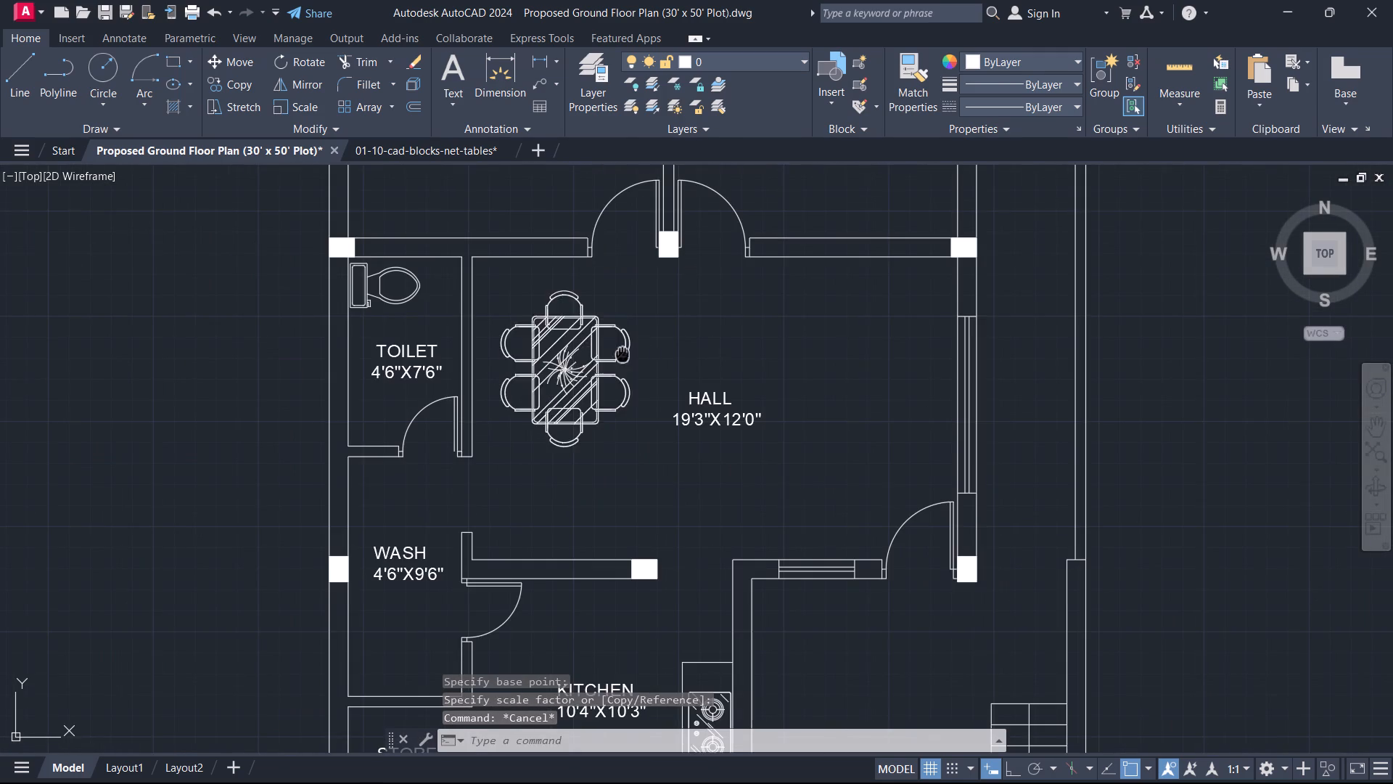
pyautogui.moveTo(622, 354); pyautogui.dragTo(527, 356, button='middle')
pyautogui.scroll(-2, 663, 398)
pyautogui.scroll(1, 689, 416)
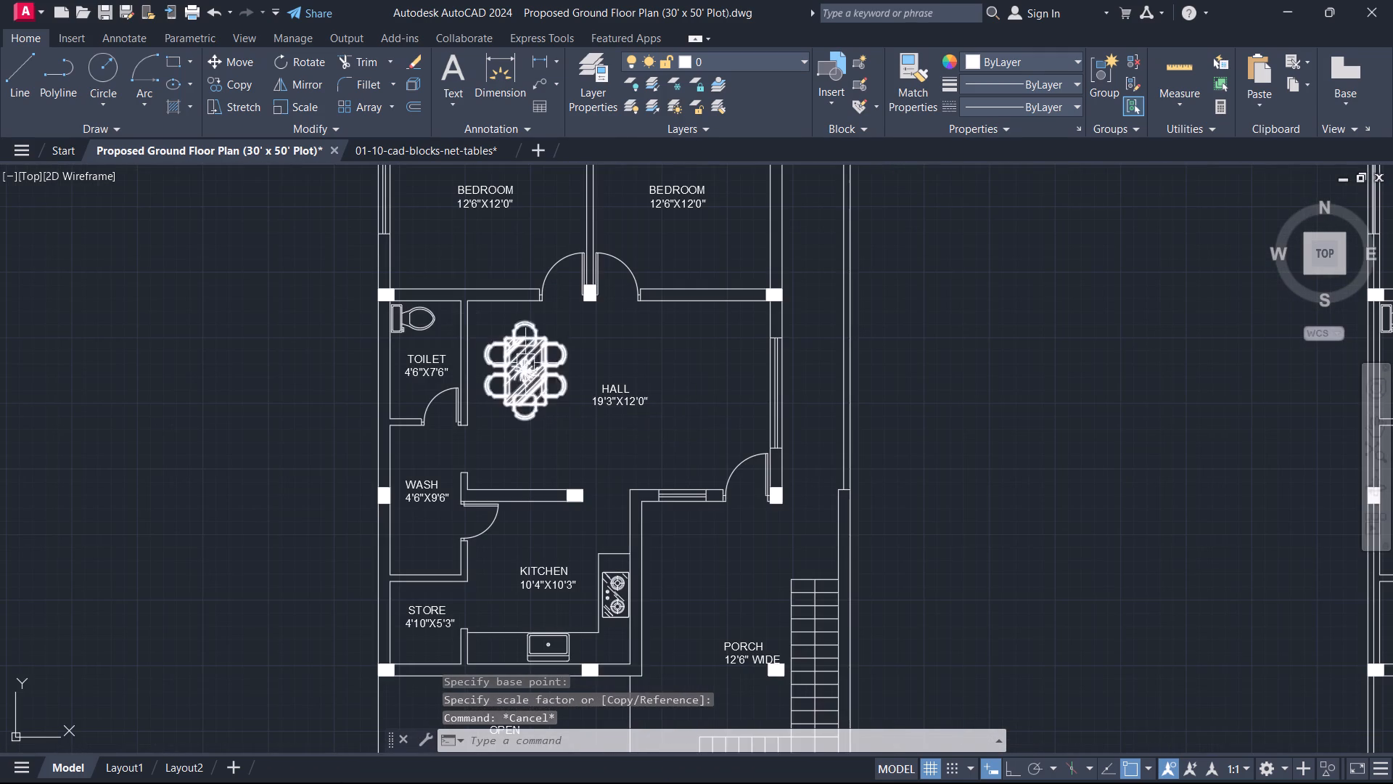
# Open the 01-13 sofa and armchair designs drawing and copy the L-arranged sofa set with square rug and two round-lamp side tables.
pyautogui.click(54, 158)
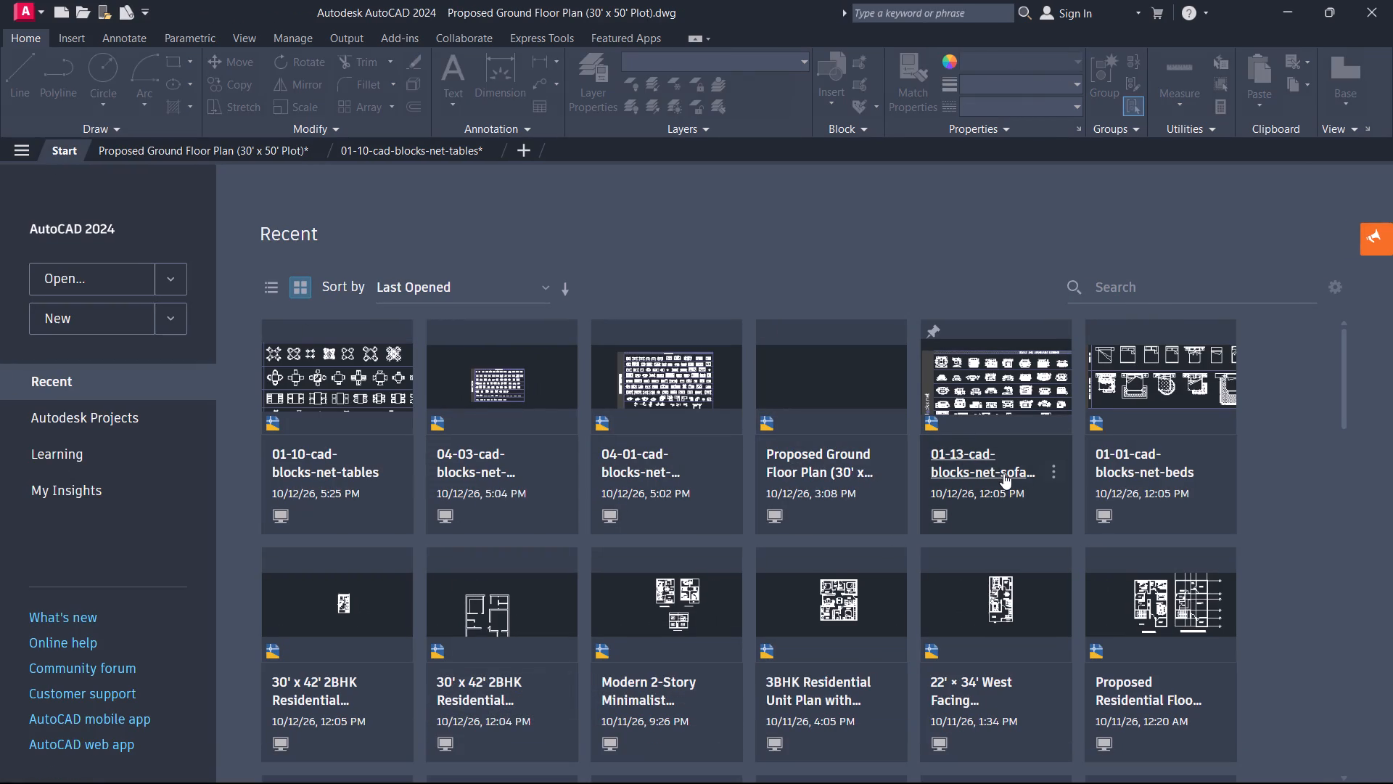
pyautogui.click(1022, 473)
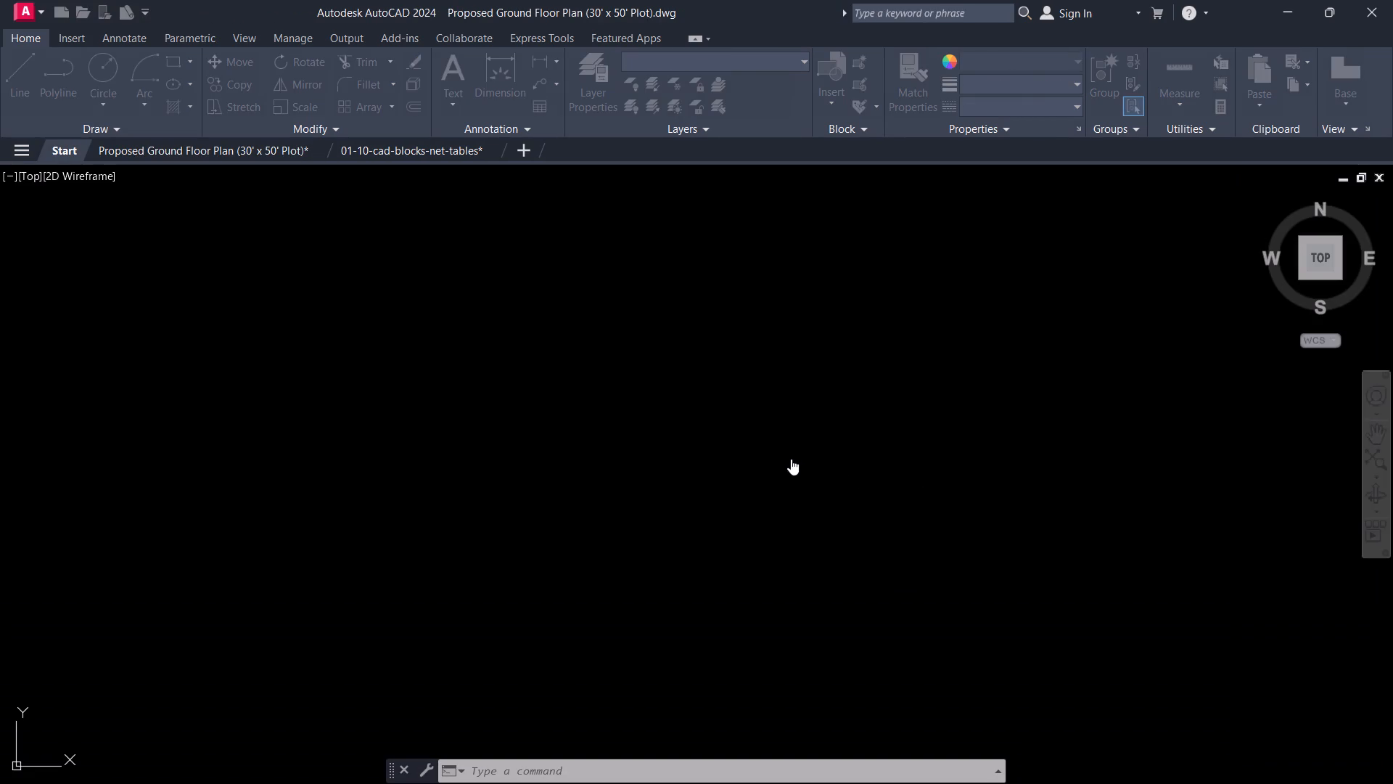
pyautogui.scroll(-1, 764, 512)
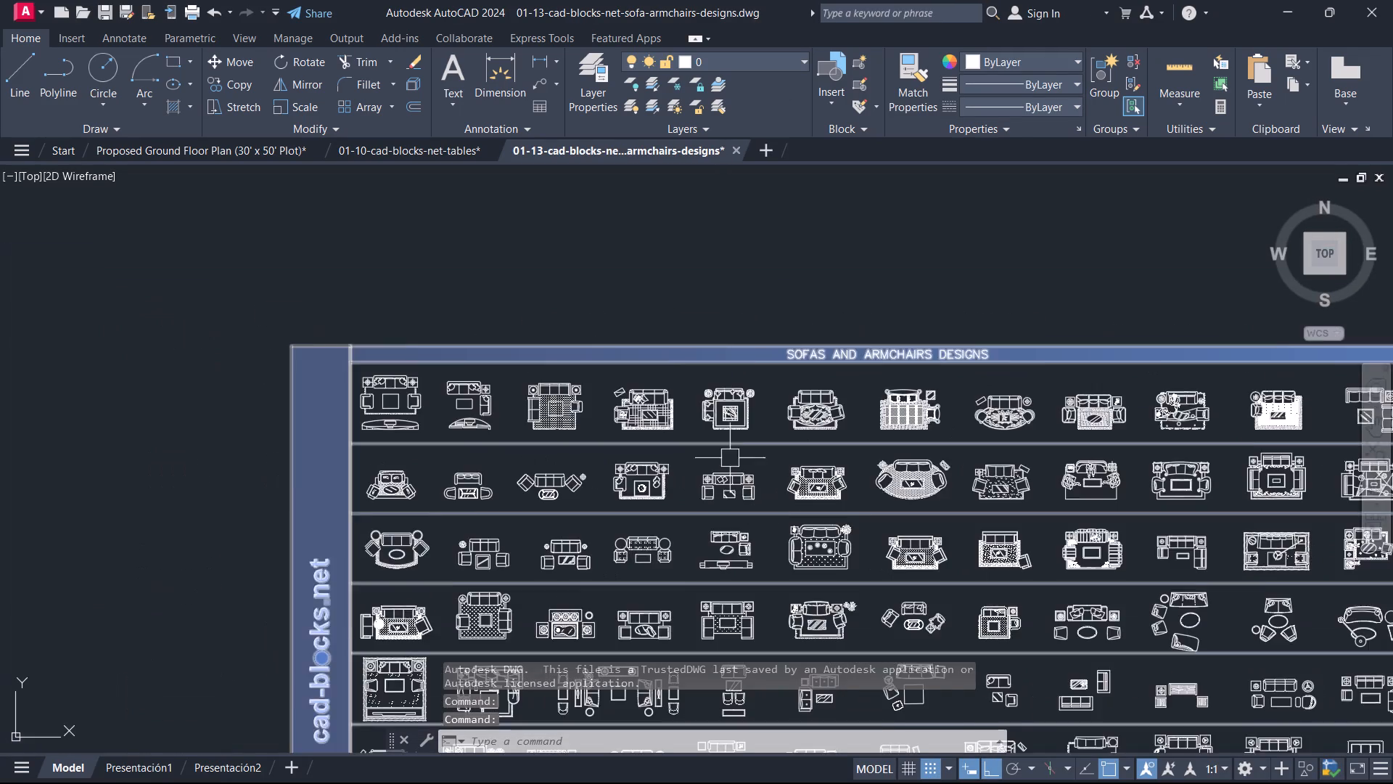
pyautogui.scroll(3, 729, 456)
pyautogui.moveTo(731, 456); pyautogui.dragTo(766, 460, button='middle')
pyautogui.click(786, 348)
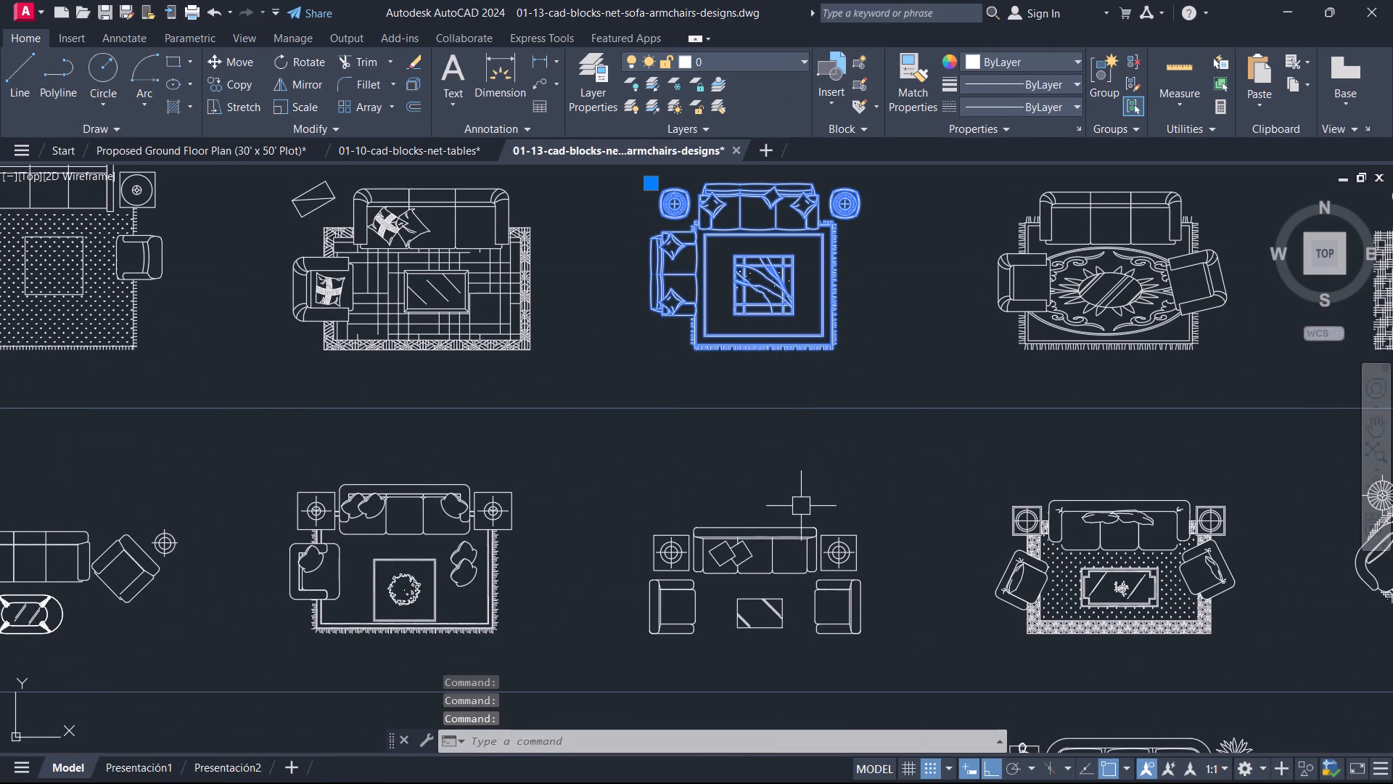
pyautogui.hotkey('ctrl', 'c')
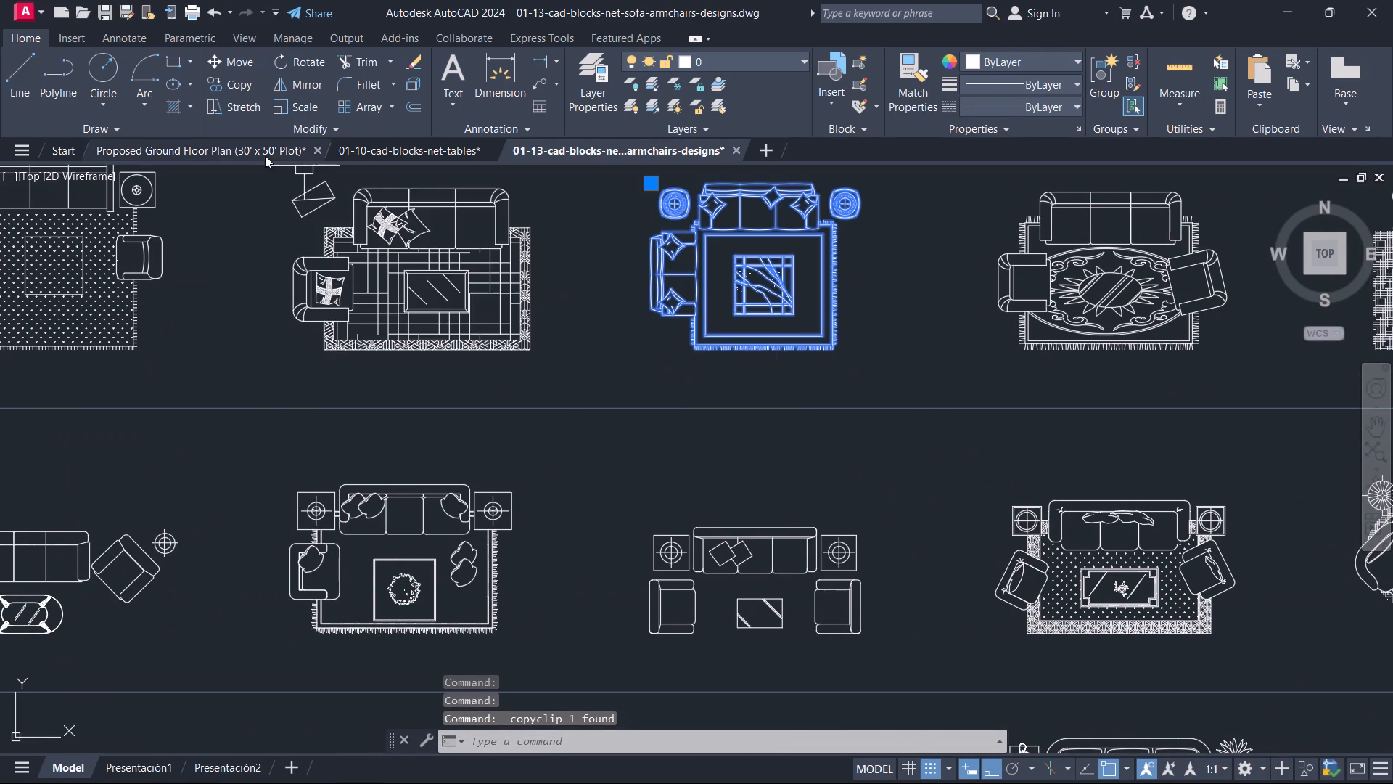
# Paste the copied sofa set into the Proposed Ground Floor Plan drawing, in the empty space beside the original plan.
pyautogui.click(197, 150)
pyautogui.hotkey('ctrl', 'v')
pyautogui.scroll(-2, 651, 419)
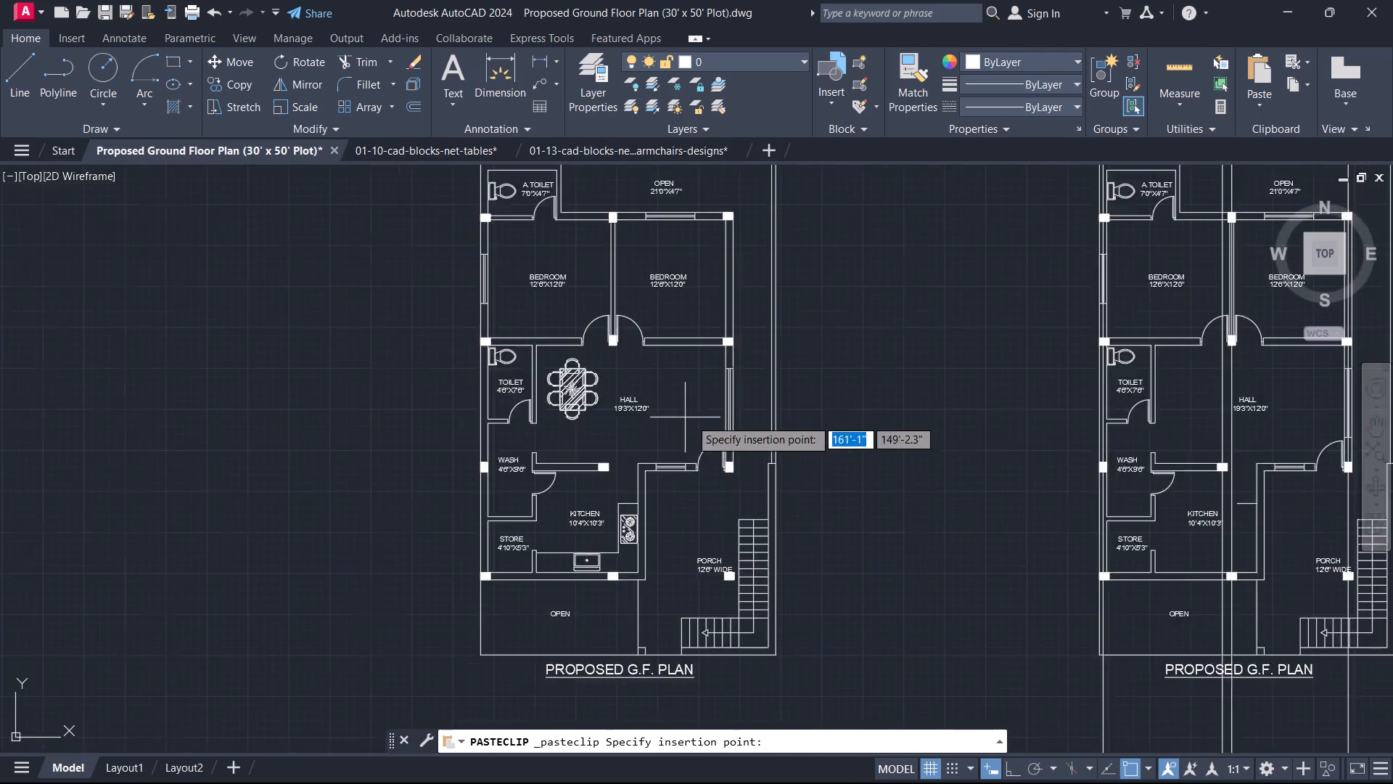
pyautogui.scroll(-1, 702, 422)
pyautogui.moveTo(805, 413); pyautogui.dragTo(572, 430, button='middle')
pyautogui.scroll(-1, 302, 376)
pyautogui.moveTo(300, 377); pyautogui.dragTo(1016, 531, button='middle')
pyautogui.scroll(-1, 1017, 531)
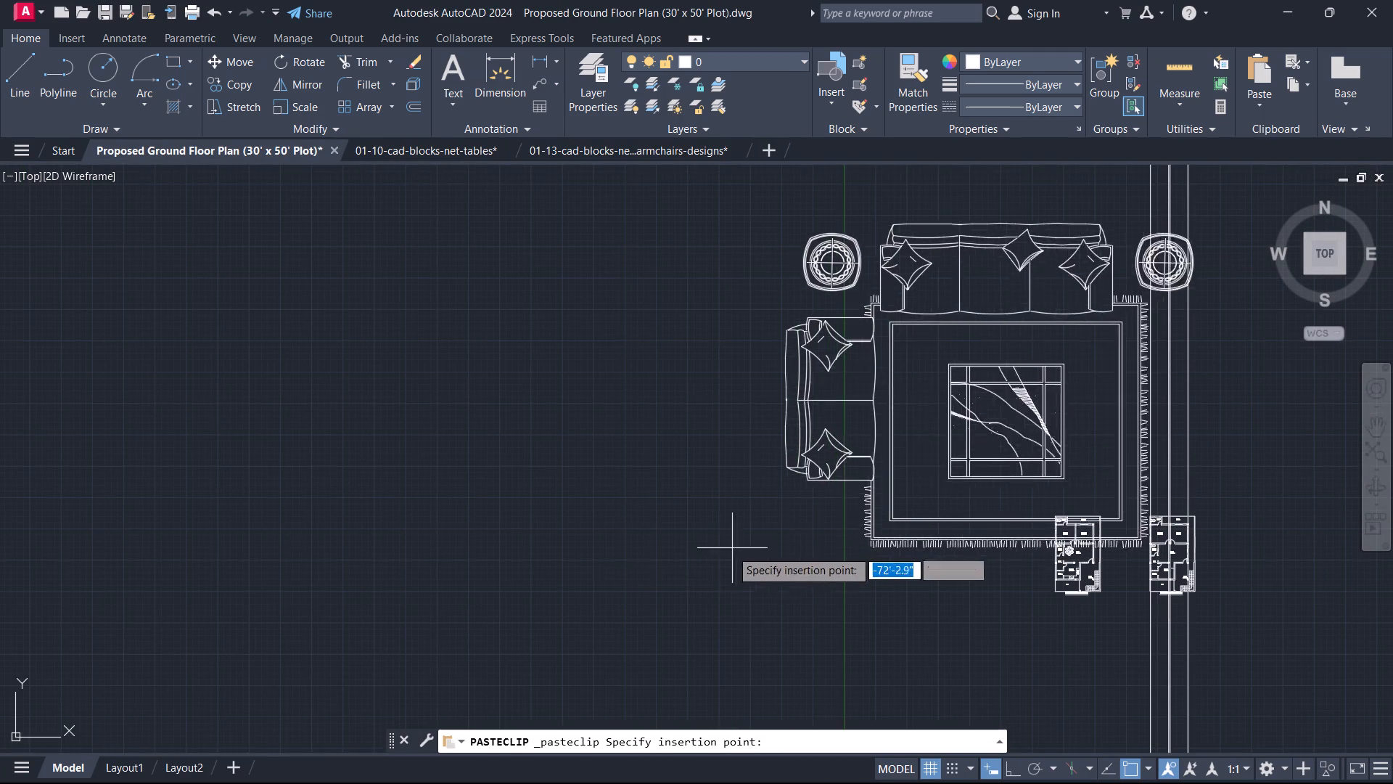
pyautogui.click(636, 556)
# Scale the pasted sofa set down to room size about the corner of its rug nearest the original plan.
pyautogui.click(953, 542)
pyautogui.moveTo(1053, 565); pyautogui.dragTo(1022, 552, button='middle')
pyautogui.scroll(1, 1046, 560)
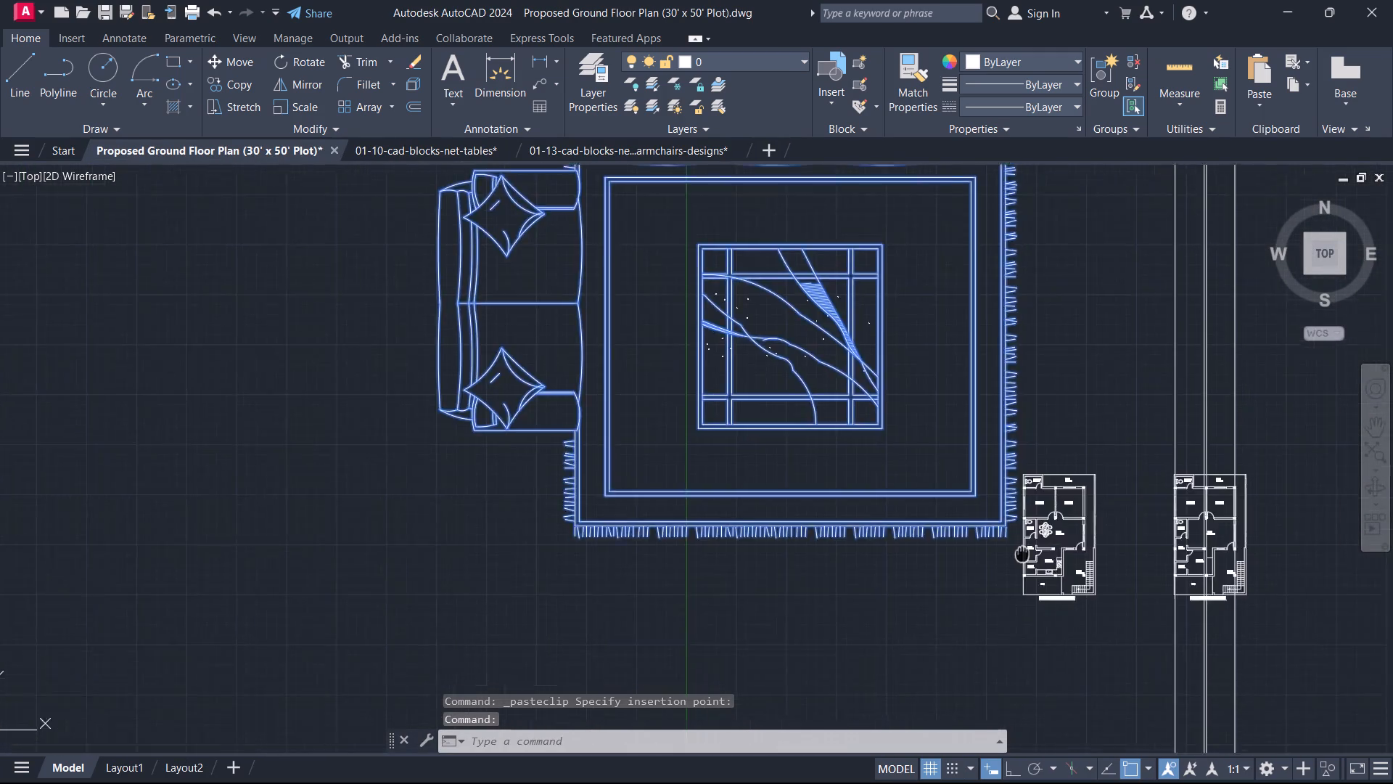
pyautogui.scroll(2, 1022, 552)
pyautogui.moveTo(1022, 552); pyautogui.dragTo(874, 583, button='middle')
pyautogui.write('SC')
pyautogui.press('space')
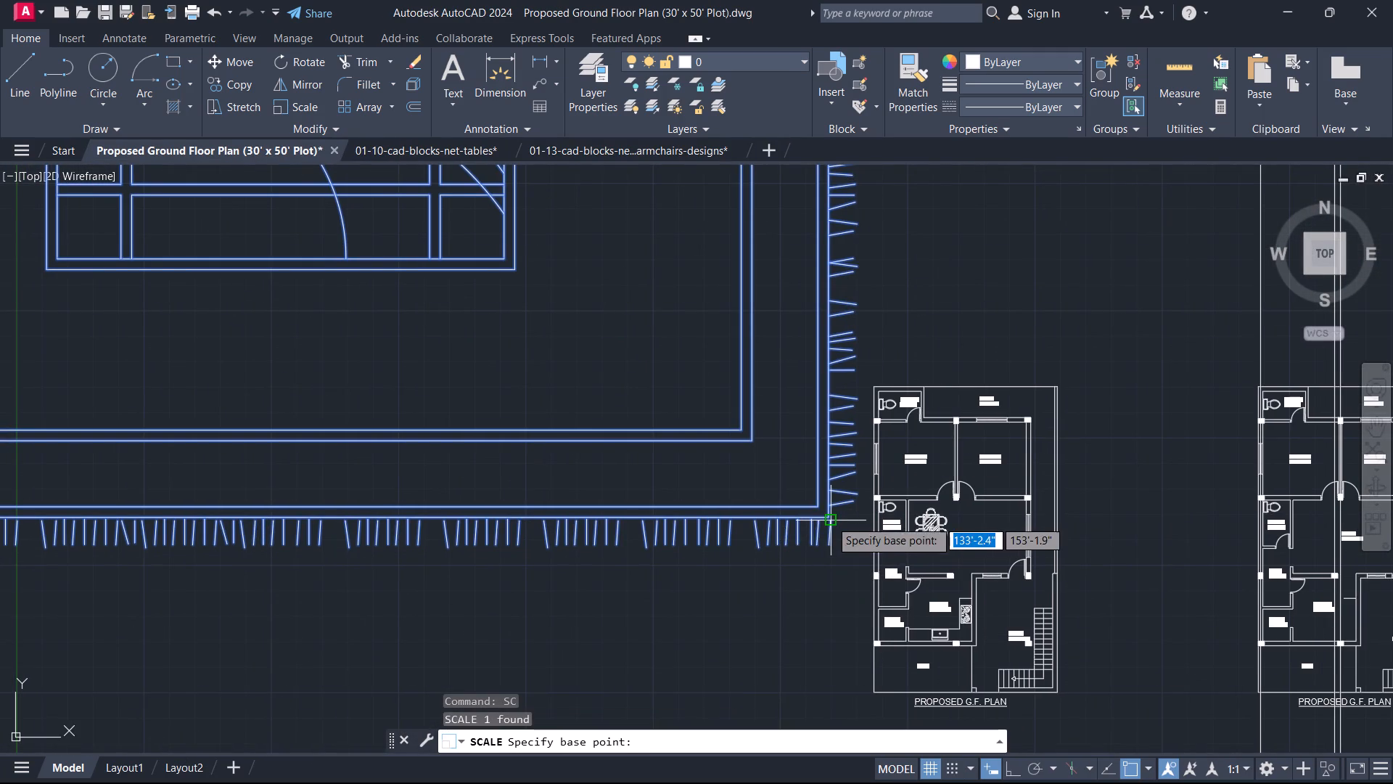
pyautogui.click(831, 517)
pyautogui.scroll(3, 834, 519)
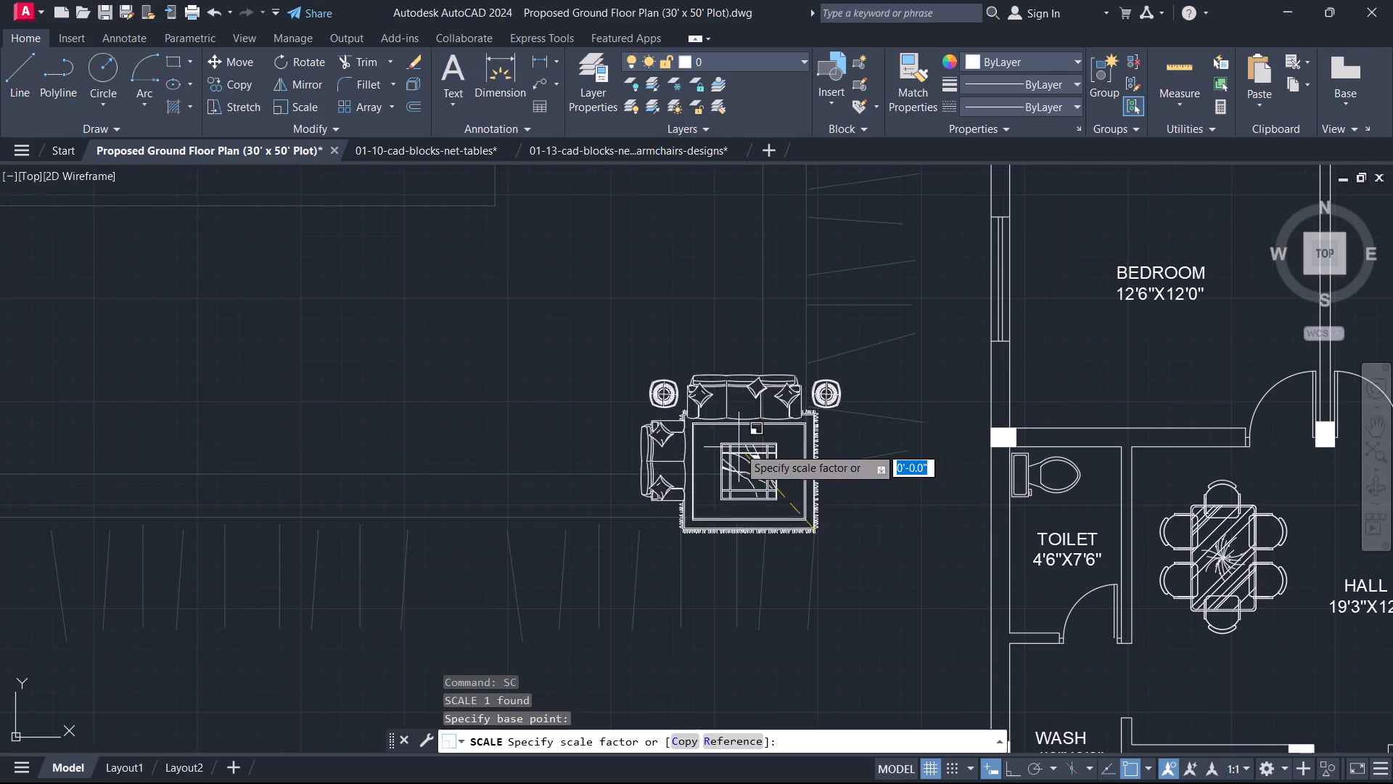
pyautogui.scroll(-1, 739, 447)
pyautogui.moveTo(739, 447); pyautogui.dragTo(367, 154, button='middle')
pyautogui.moveTo(404, 205); pyautogui.dragTo(463, 405, button='middle')
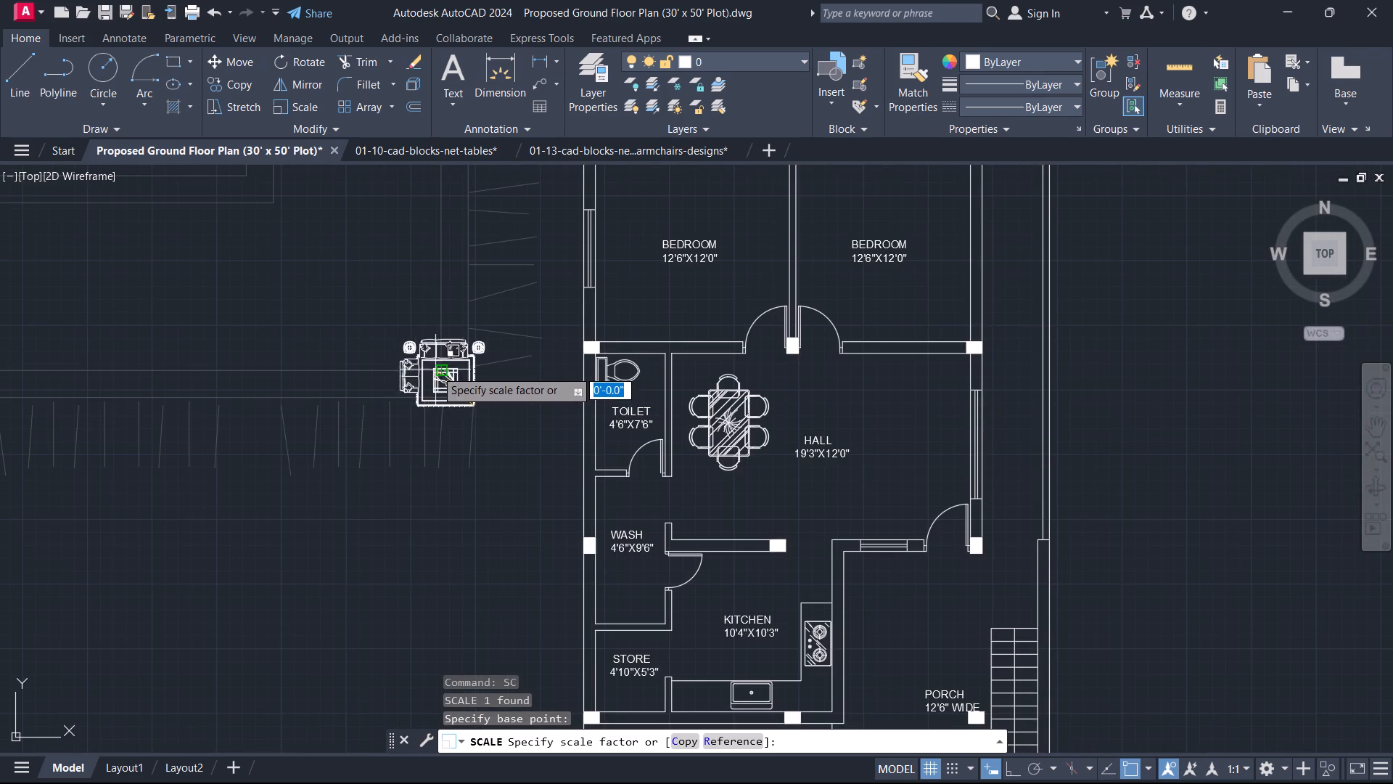
pyautogui.click(435, 369)
pyautogui.press('Escape')
# Rotate the scaled-down sofa set by 270° with Ortho on.
pyautogui.scroll(1, 454, 383)
pyautogui.moveTo(459, 387); pyautogui.dragTo(443, 382)
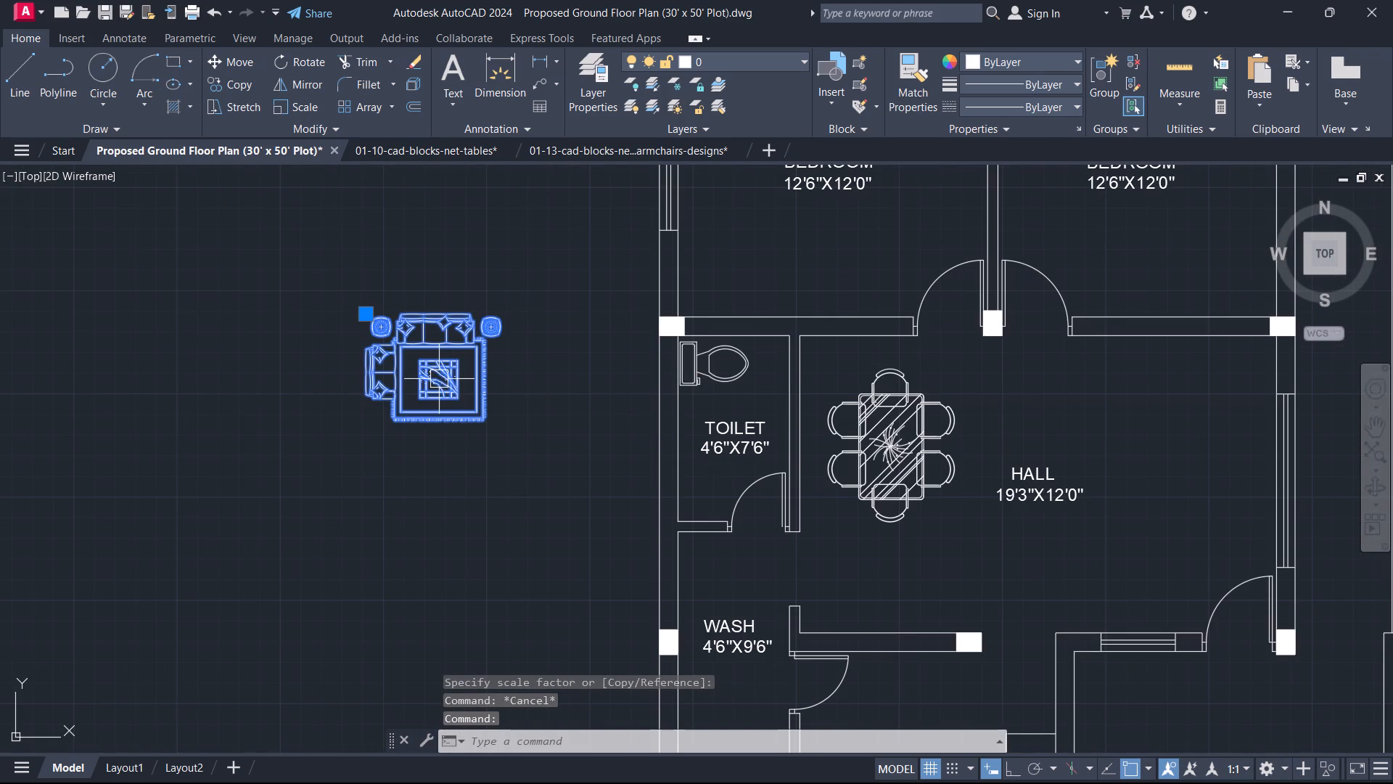
pyautogui.write('RO')
pyautogui.press('space')
pyautogui.click(454, 283)
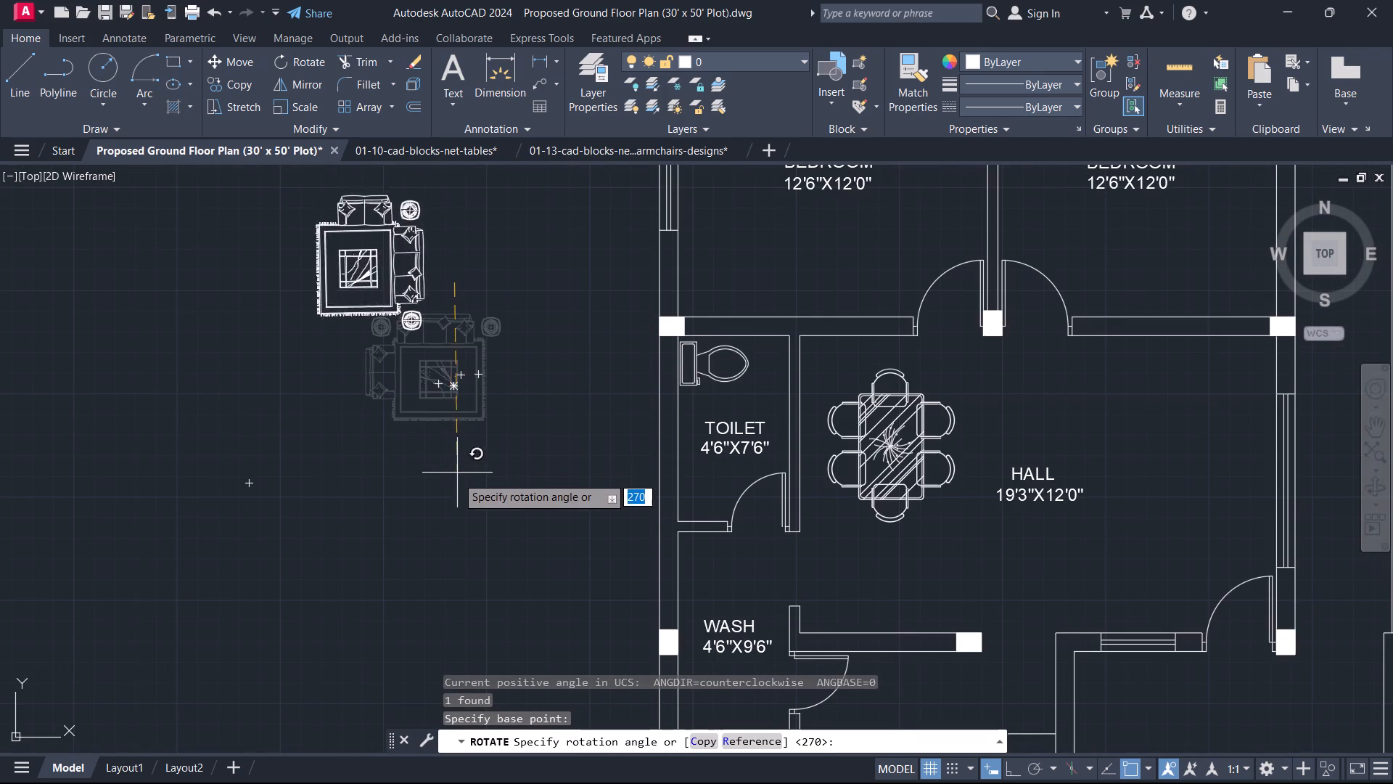
pyautogui.press('F8')
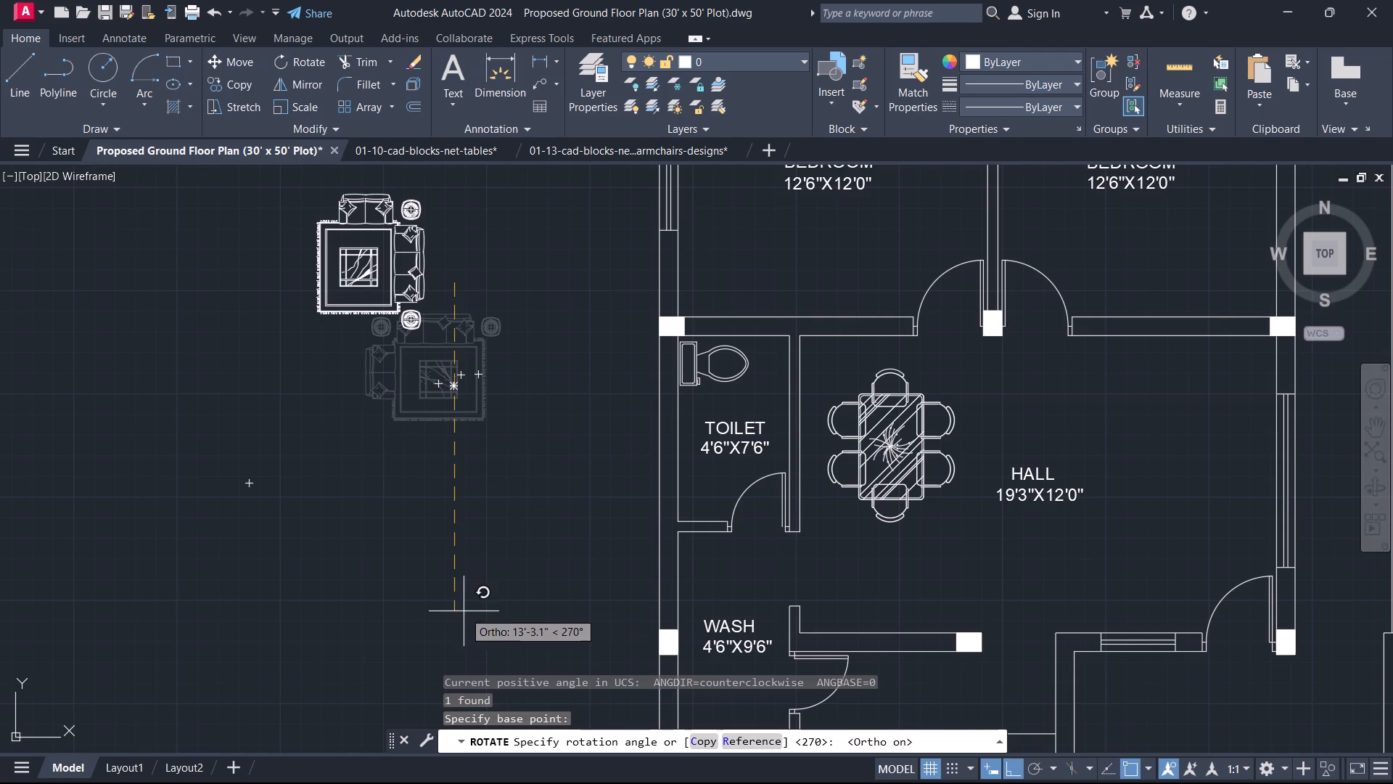
pyautogui.click(464, 610)
pyautogui.press('Escape')
# Move the sofa set, with Ortho off, into the original plan's hall with its long sofa facing away from the window wall.
pyautogui.moveTo(409, 401); pyautogui.dragTo(447, 561, button='middle')
pyautogui.moveTo(464, 532); pyautogui.dragTo(419, 474)
pyautogui.click(341, 363)
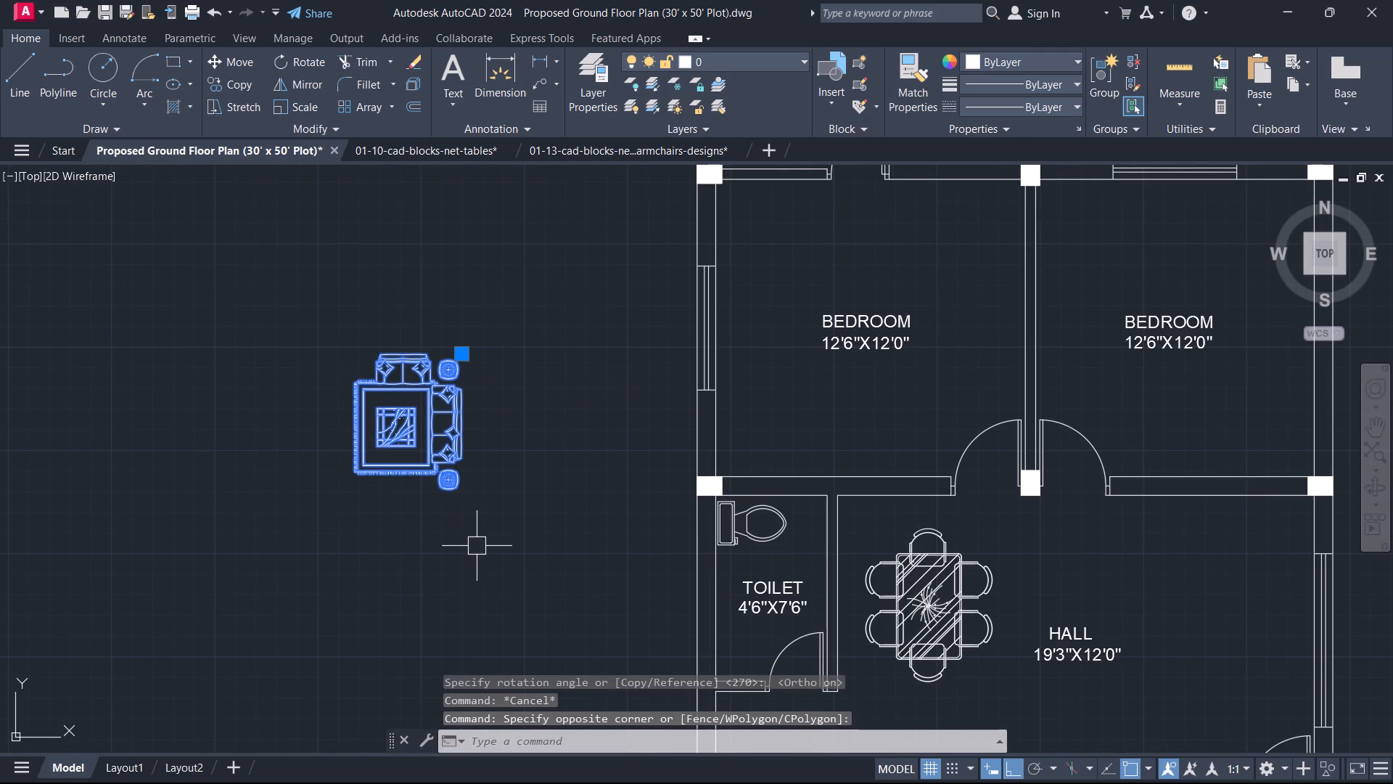
pyautogui.press('m')
pyautogui.press('space')
pyautogui.click(463, 436)
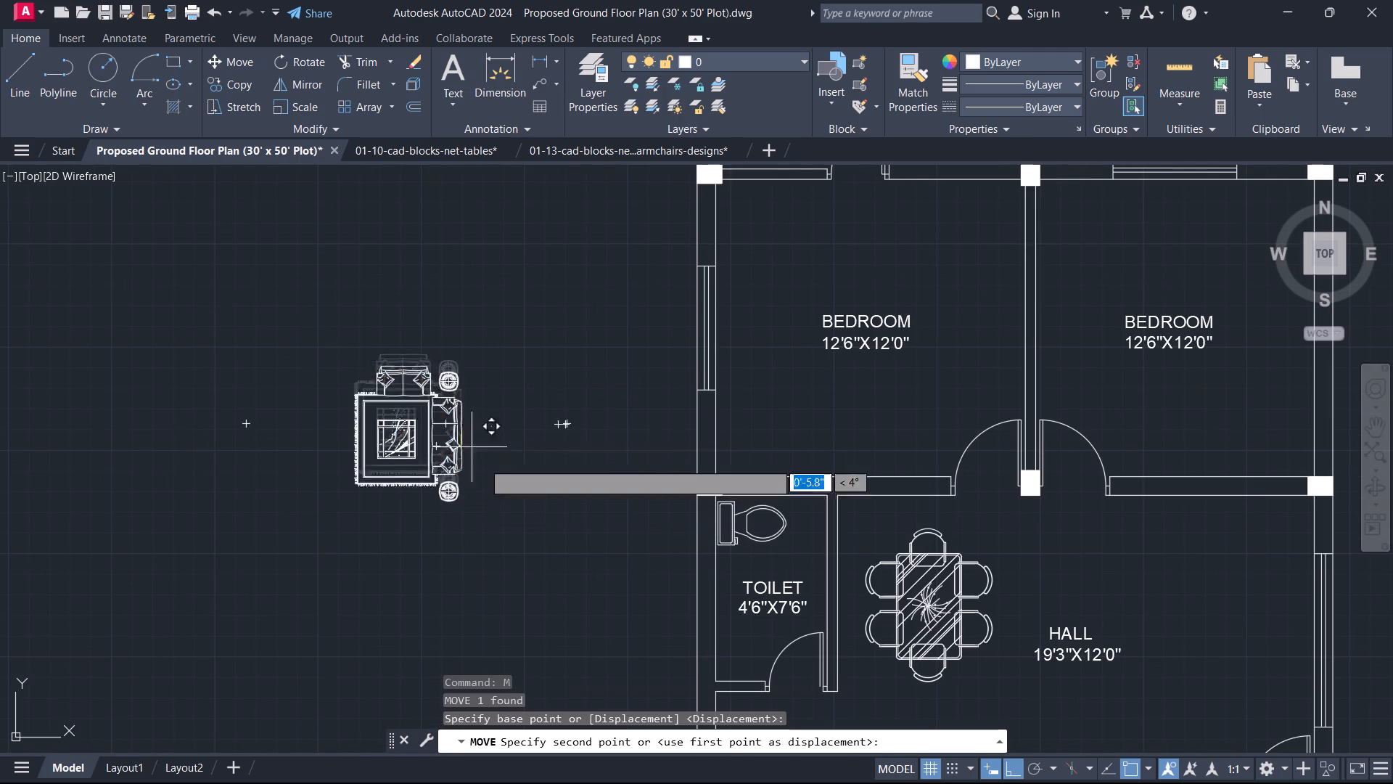
pyautogui.press('F8')
pyautogui.moveTo(786, 609); pyautogui.dragTo(527, 328, button='middle')
pyautogui.scroll(1, 1074, 385)
pyautogui.moveTo(1074, 385); pyautogui.dragTo(899, 539, button='middle')
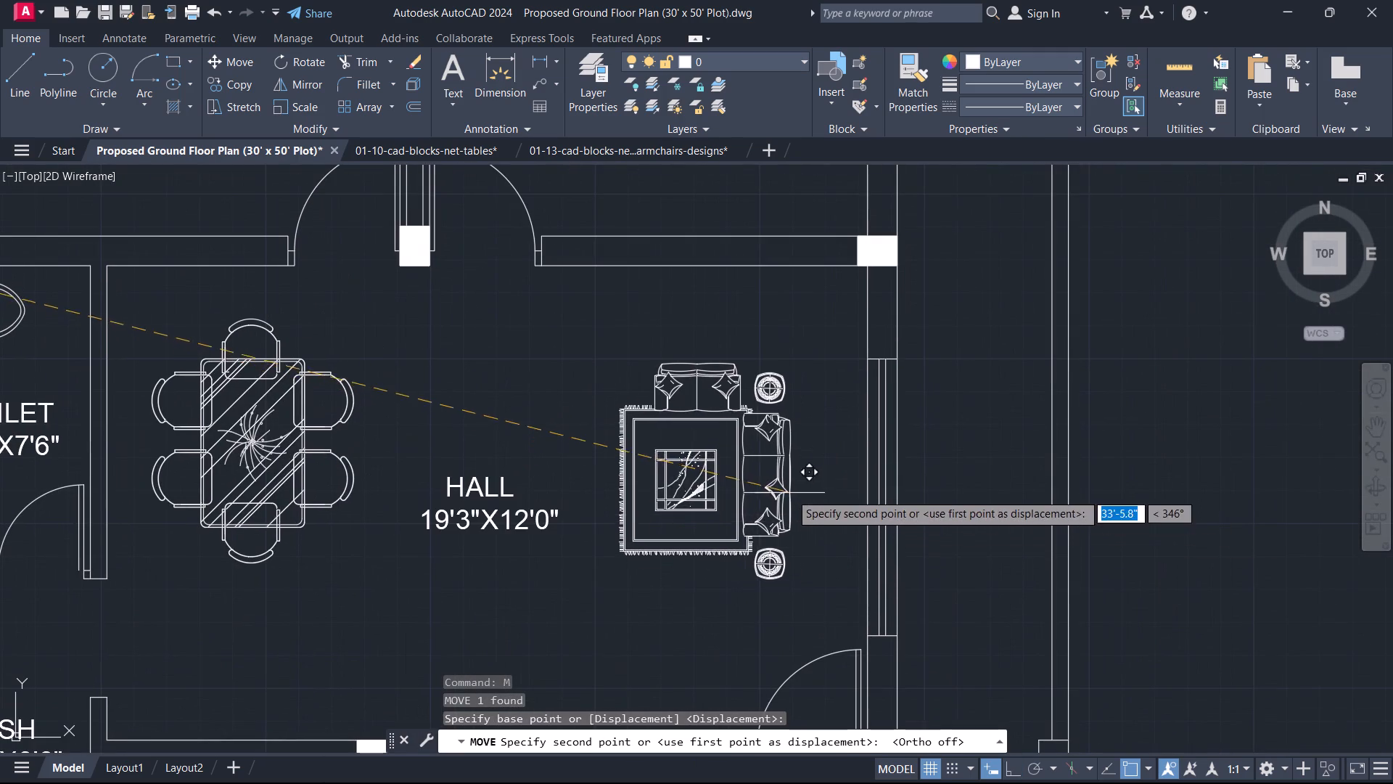
pyautogui.click(843, 522)
pyautogui.press('Escape')
# Scale the sofa set in the hall up so it fills more of the space towards the hall label.
pyautogui.scroll(1, 835, 505)
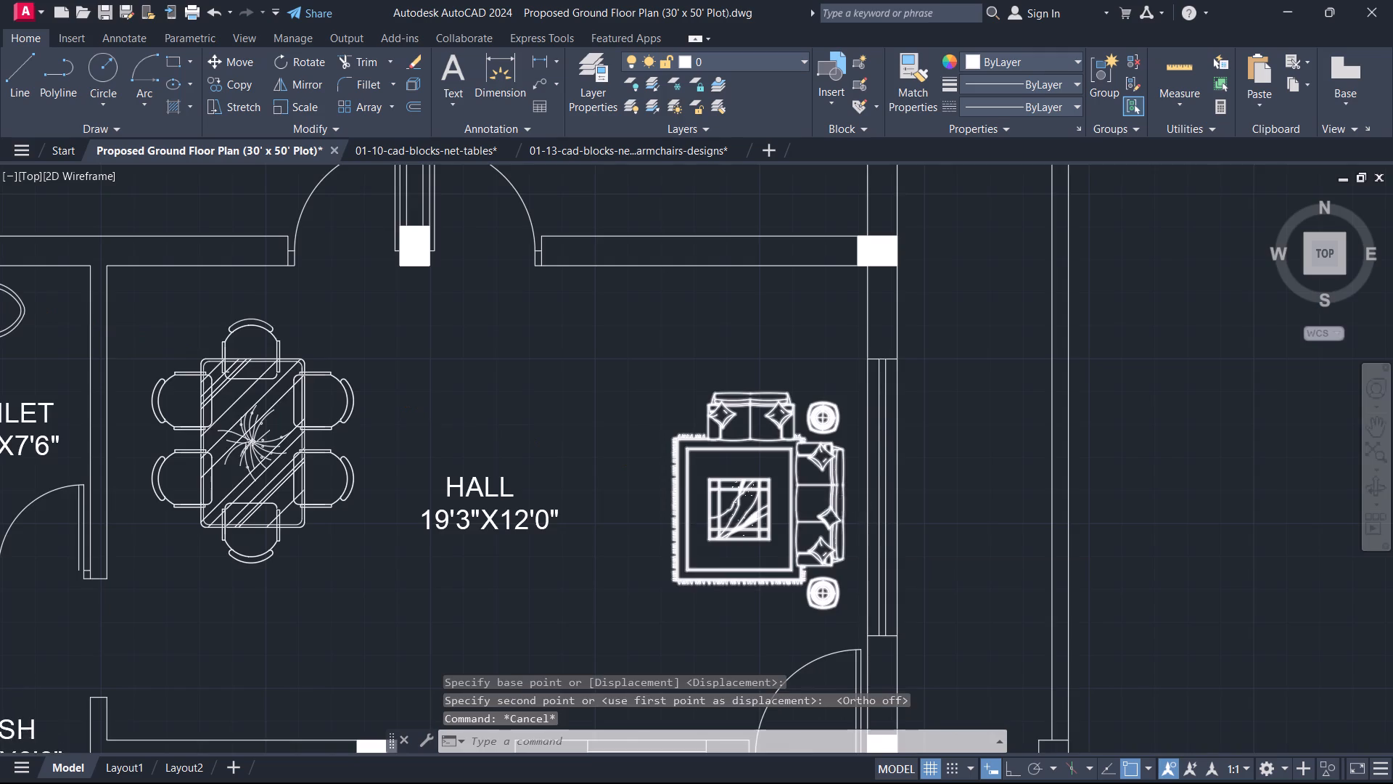
pyautogui.scroll(1, 835, 505)
pyautogui.moveTo(835, 505); pyautogui.dragTo(792, 442, button='middle')
pyautogui.click(793, 441)
pyautogui.write('SC')
pyautogui.press('space')
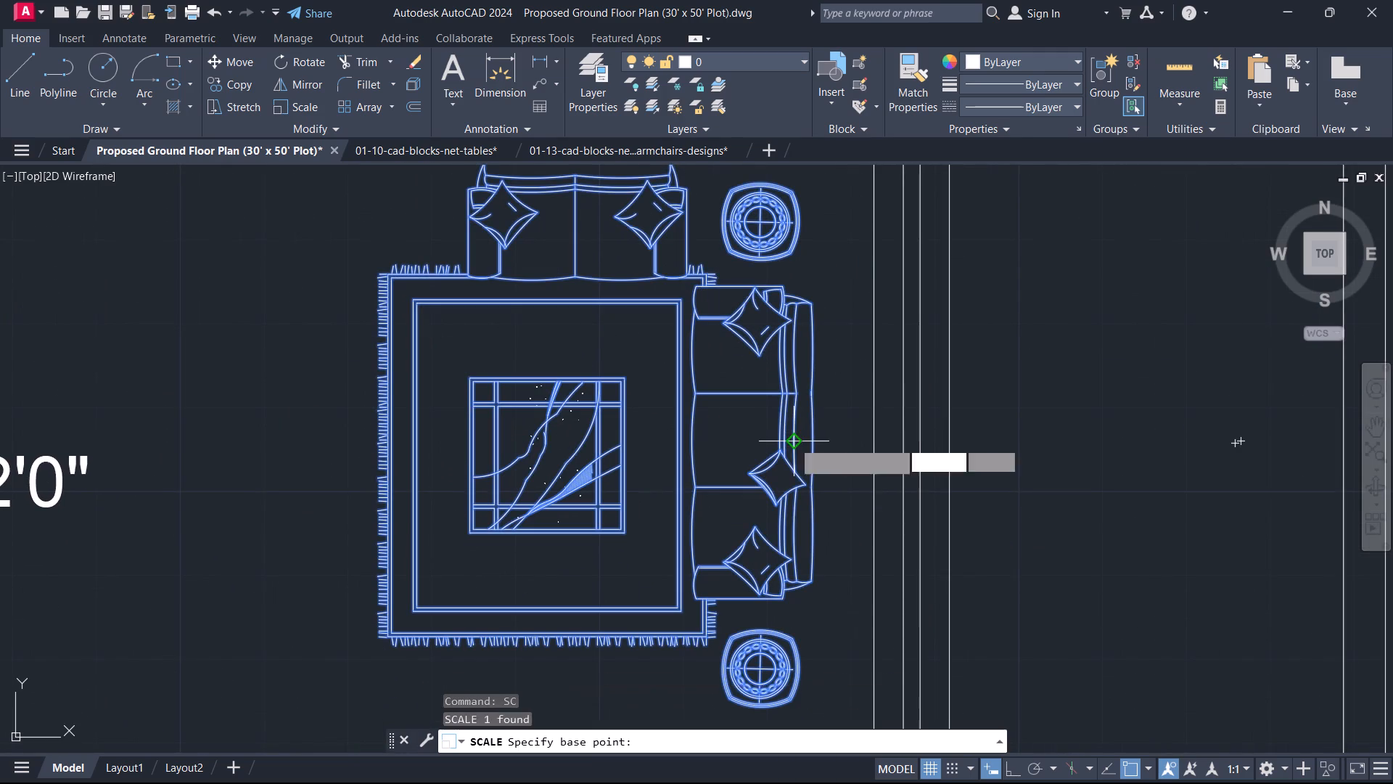
pyautogui.scroll(2, 798, 436)
pyautogui.click(987, 448)
pyautogui.scroll(-5, 900, 442)
pyautogui.scroll(2, 796, 399)
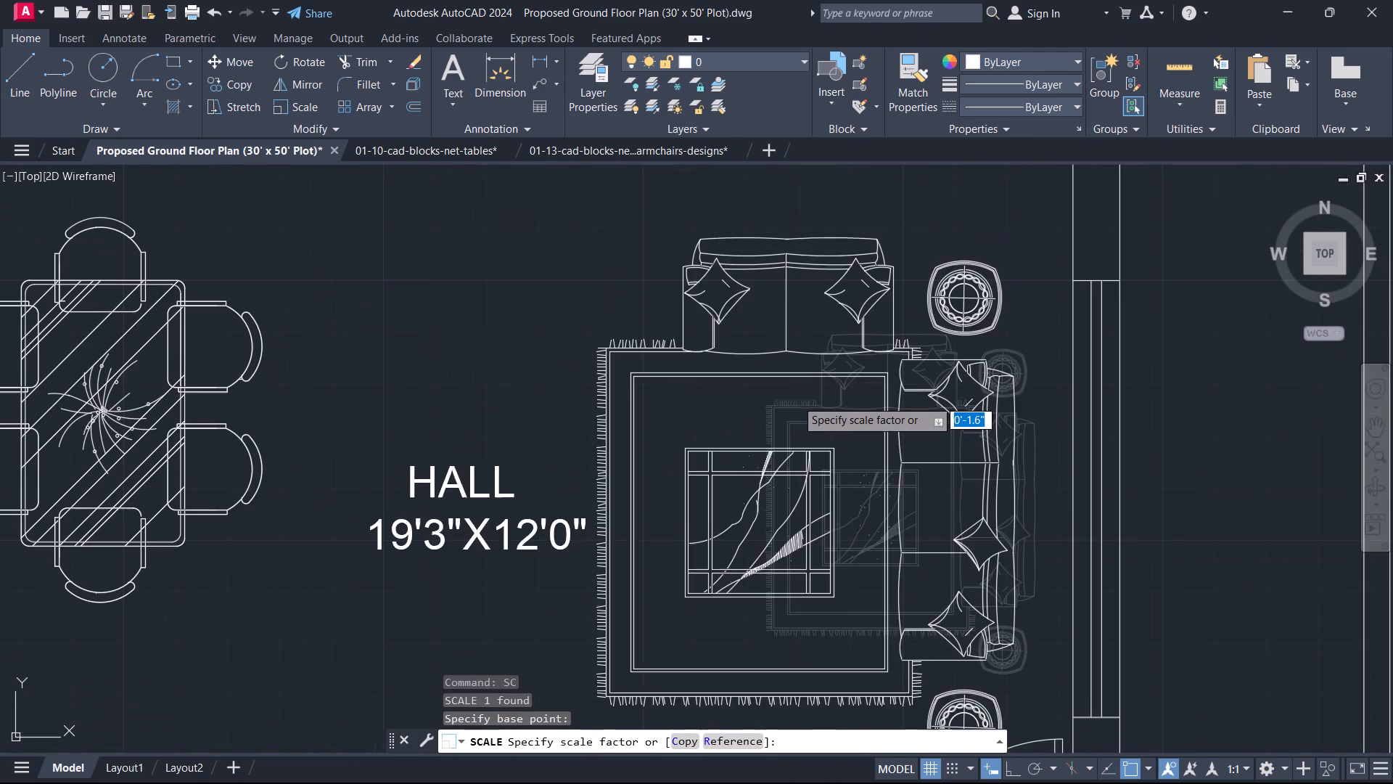
pyautogui.click(773, 384)
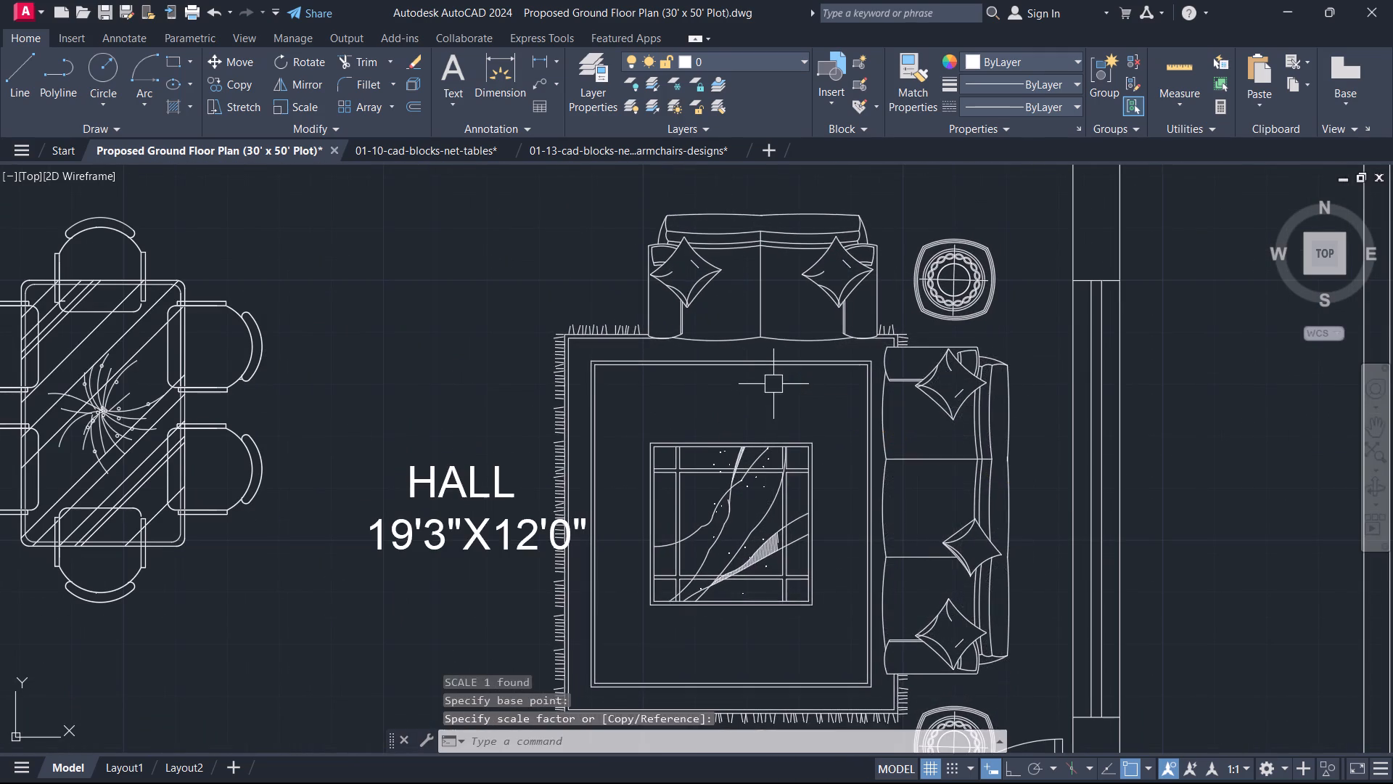
pyautogui.press('Escape')
# Move the enlarged sofa set about 1'-1" at 57°, towards the hall corner between the bedroom wall and the window wall.
pyautogui.scroll(-2, 780, 396)
pyautogui.scroll(1, 800, 463)
pyautogui.moveTo(800, 463); pyautogui.dragTo(836, 400, button='middle')
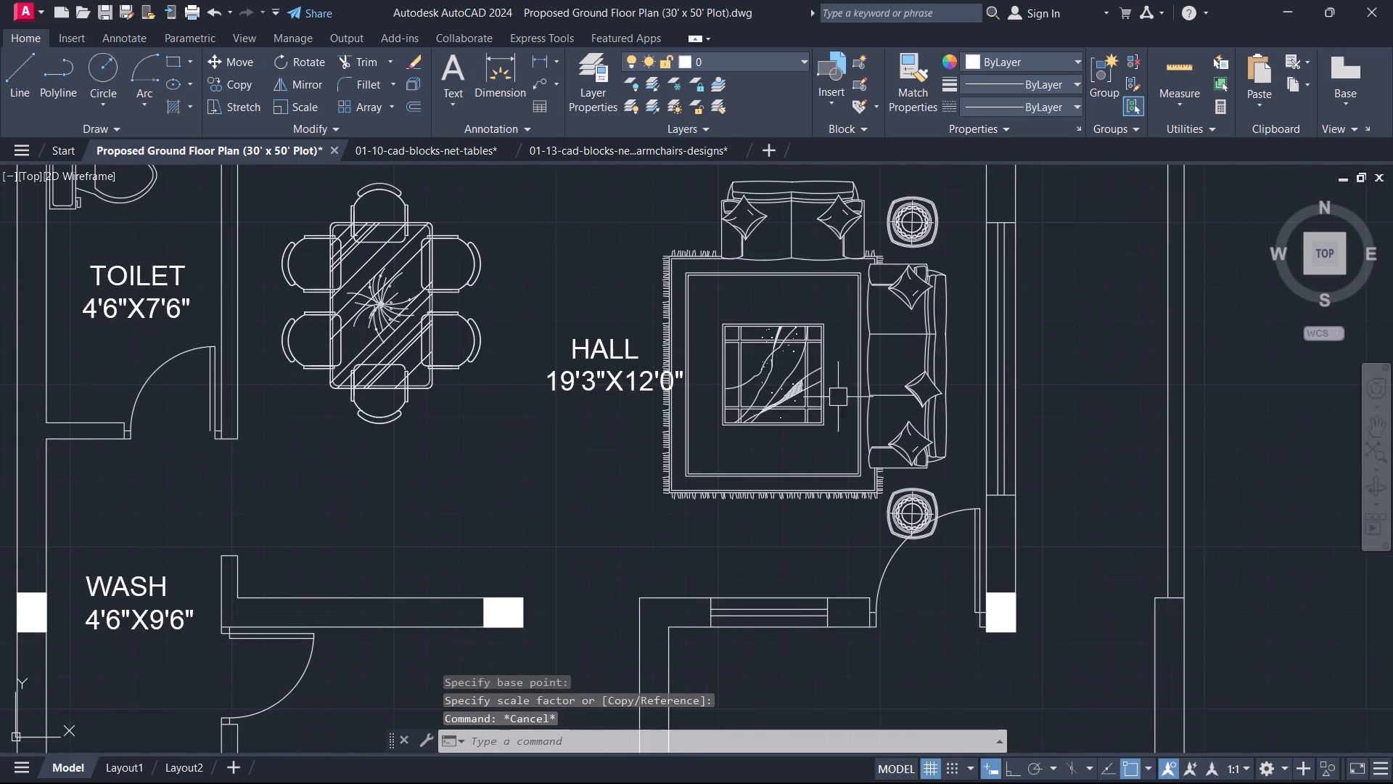
pyautogui.click(816, 406)
pyautogui.scroll(1, 821, 409)
pyautogui.moveTo(821, 409); pyautogui.dragTo(773, 580, button='middle')
pyautogui.scroll(-1, 771, 579)
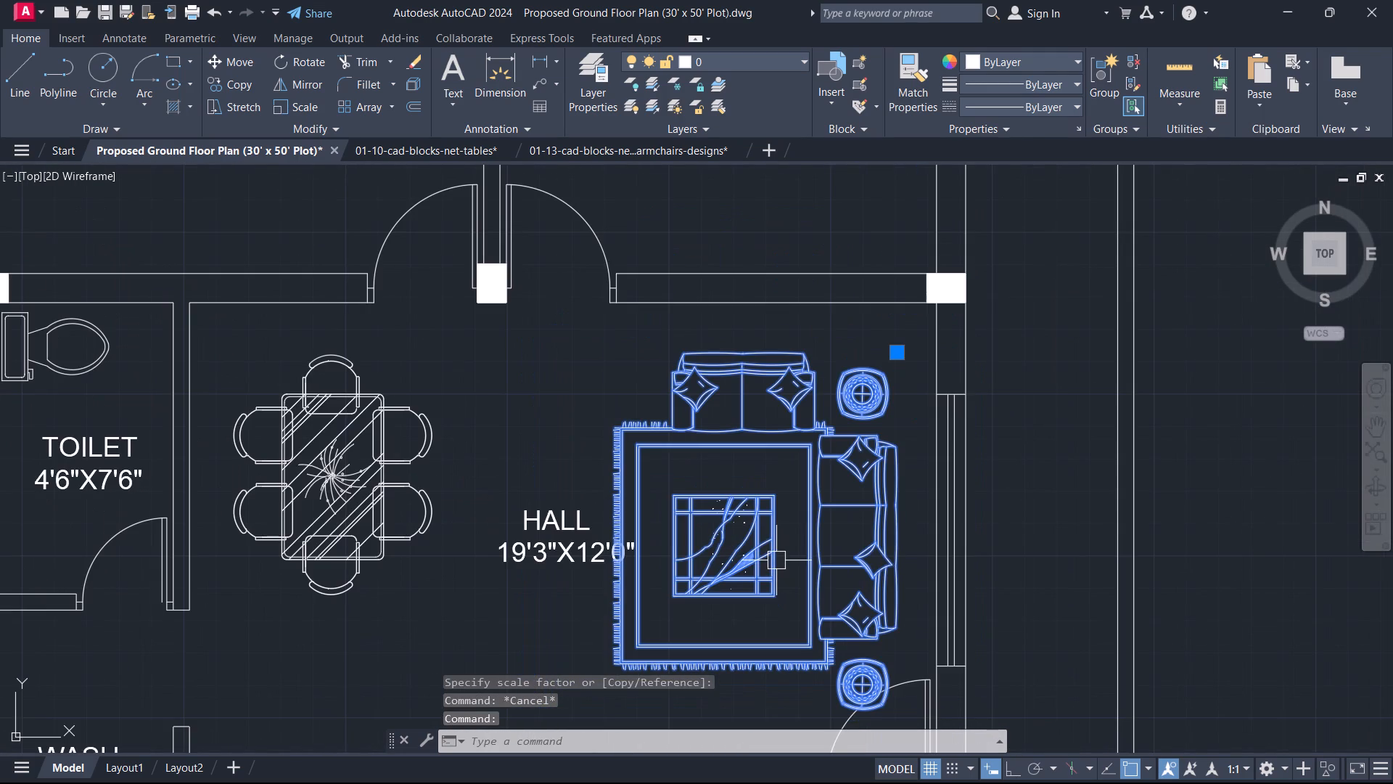
pyautogui.press('m')
pyautogui.press('space')
pyautogui.click(788, 536)
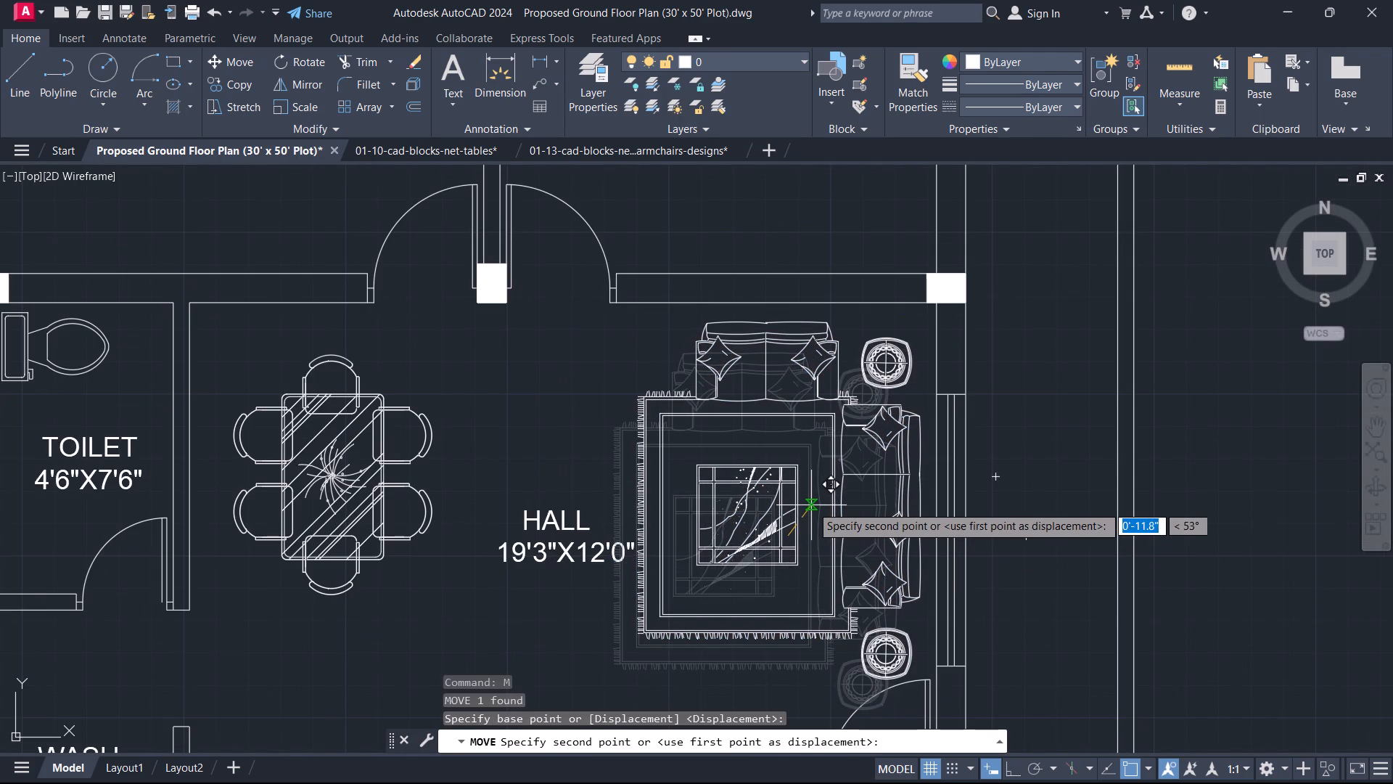
pyautogui.scroll(1, 812, 501)
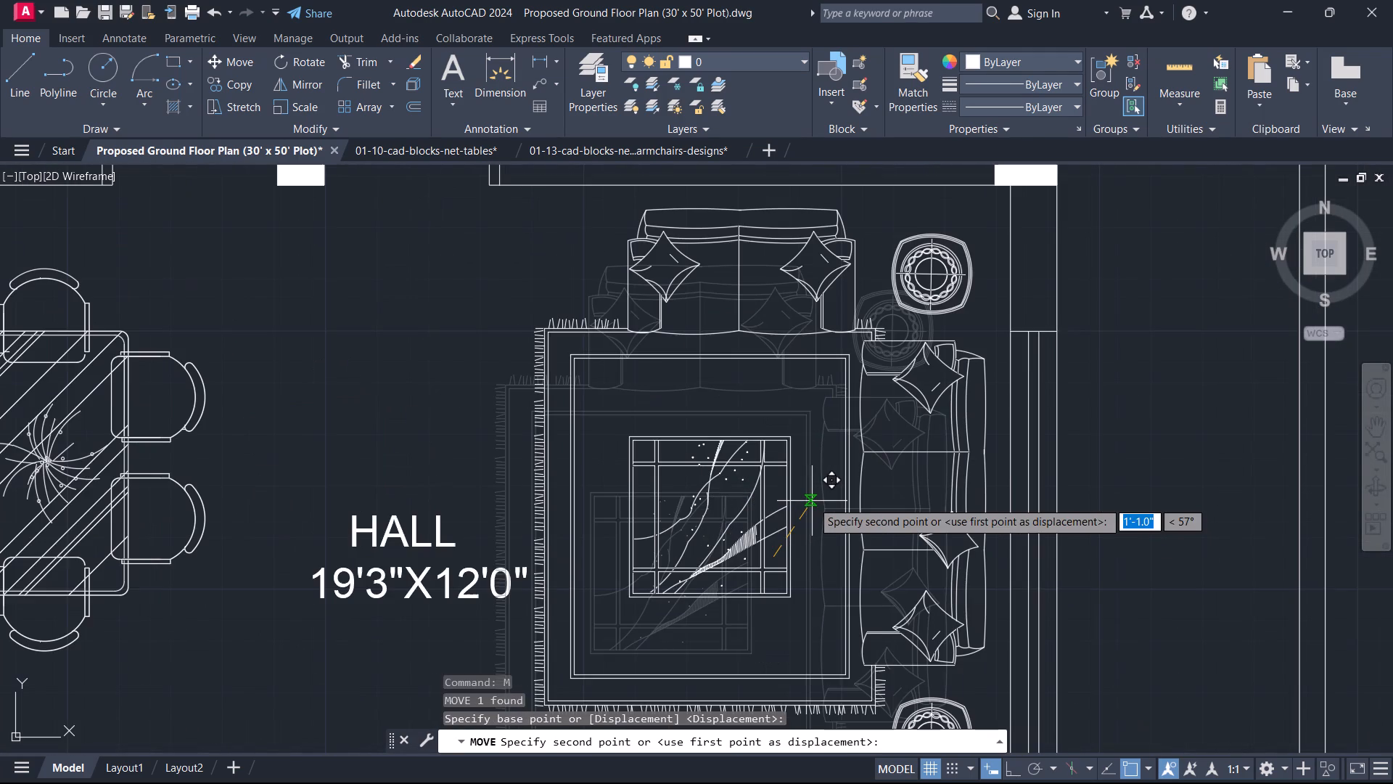
pyautogui.click(813, 501)
# Move the HALL 19'3"X12'0" label clear of the rug, into the gap between the dining set and the sofa set.
pyautogui.scroll(-1, 752, 534)
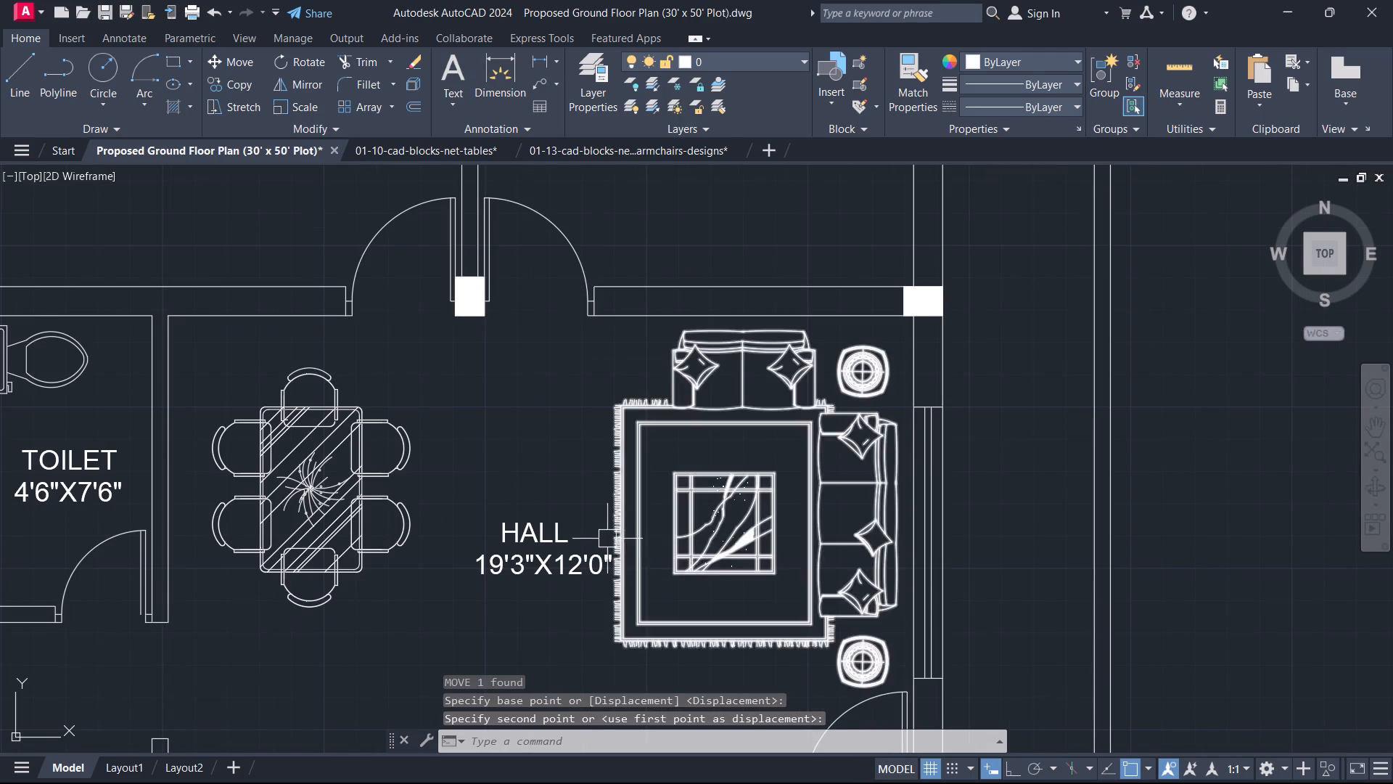
pyautogui.click(590, 551)
pyautogui.write('M')
pyautogui.press('space')
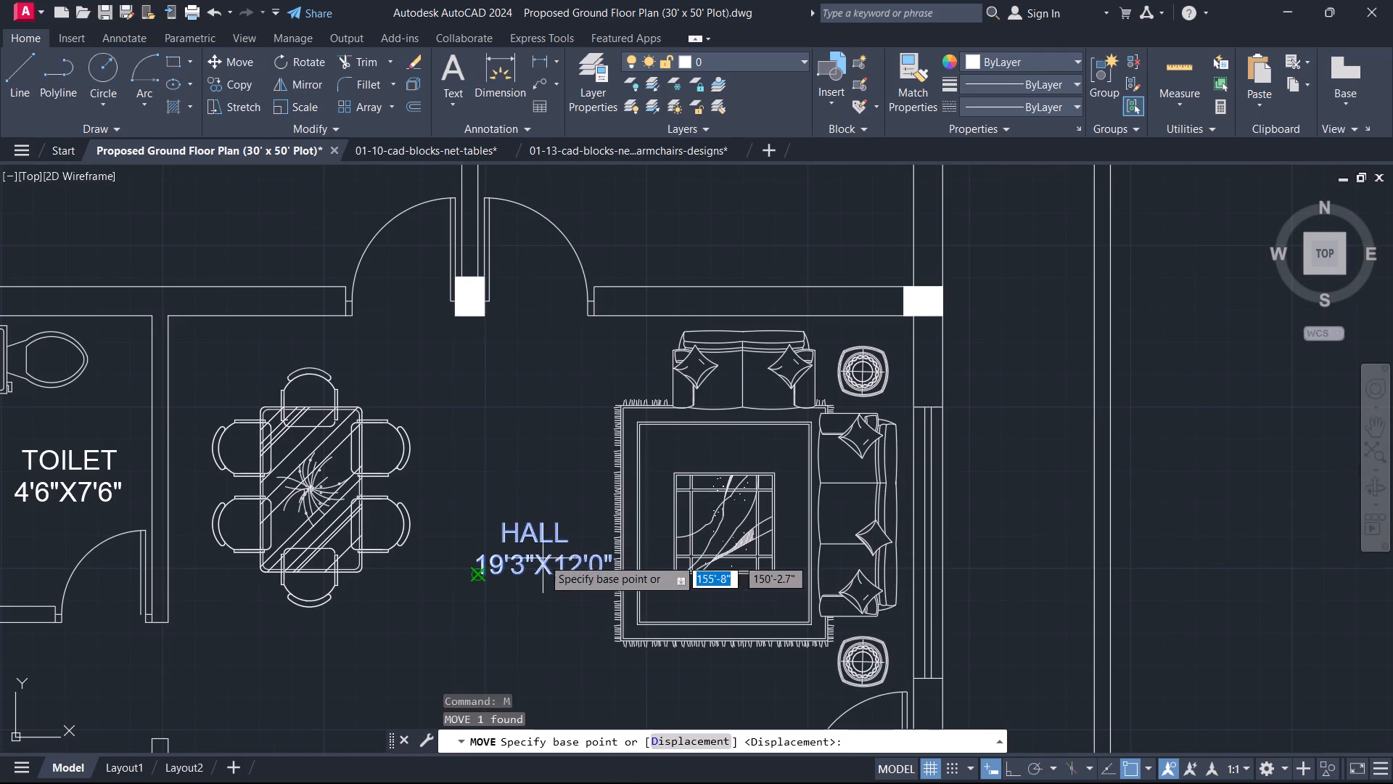
pyautogui.click(543, 558)
pyautogui.moveTo(535, 607); pyautogui.dragTo(845, 436, button='middle')
pyautogui.scroll(1, 533, 607)
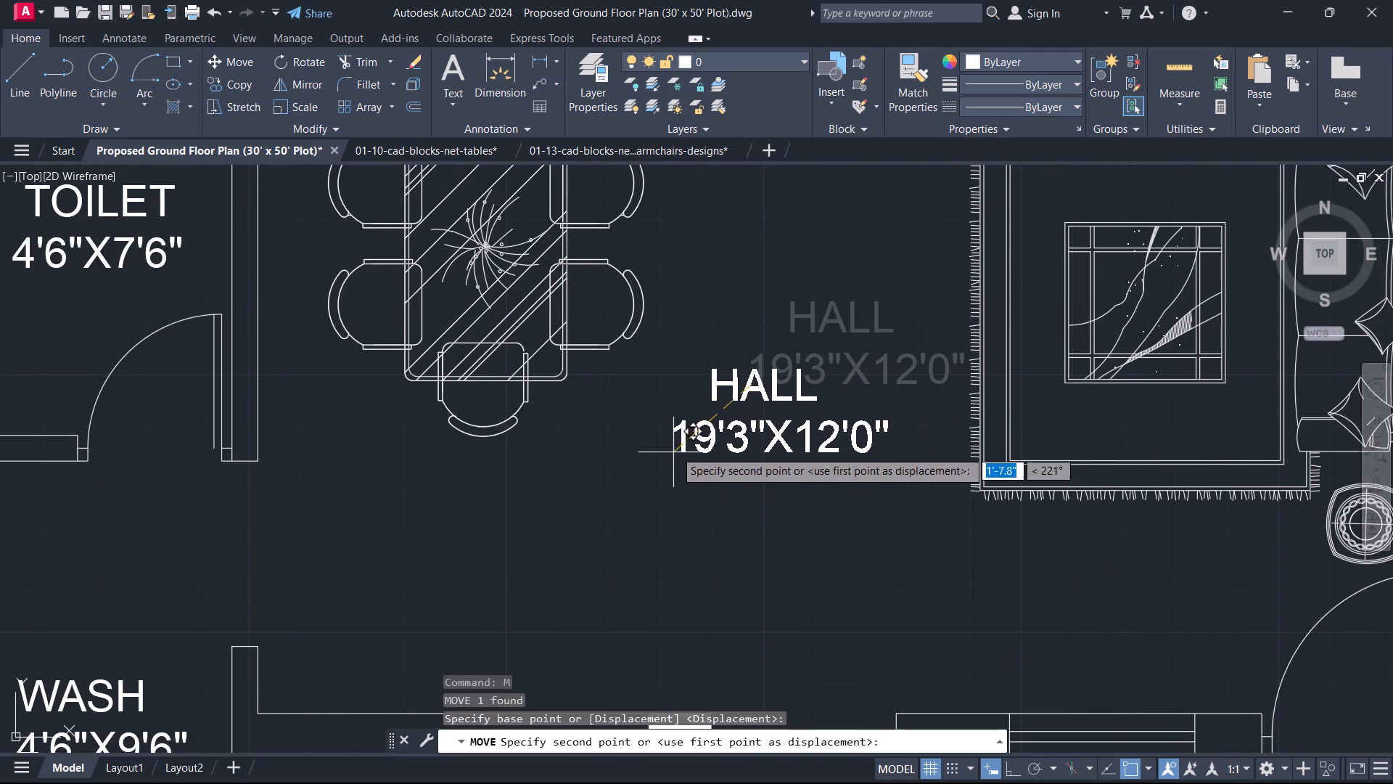
pyautogui.click(676, 423)
pyautogui.press('Escape')
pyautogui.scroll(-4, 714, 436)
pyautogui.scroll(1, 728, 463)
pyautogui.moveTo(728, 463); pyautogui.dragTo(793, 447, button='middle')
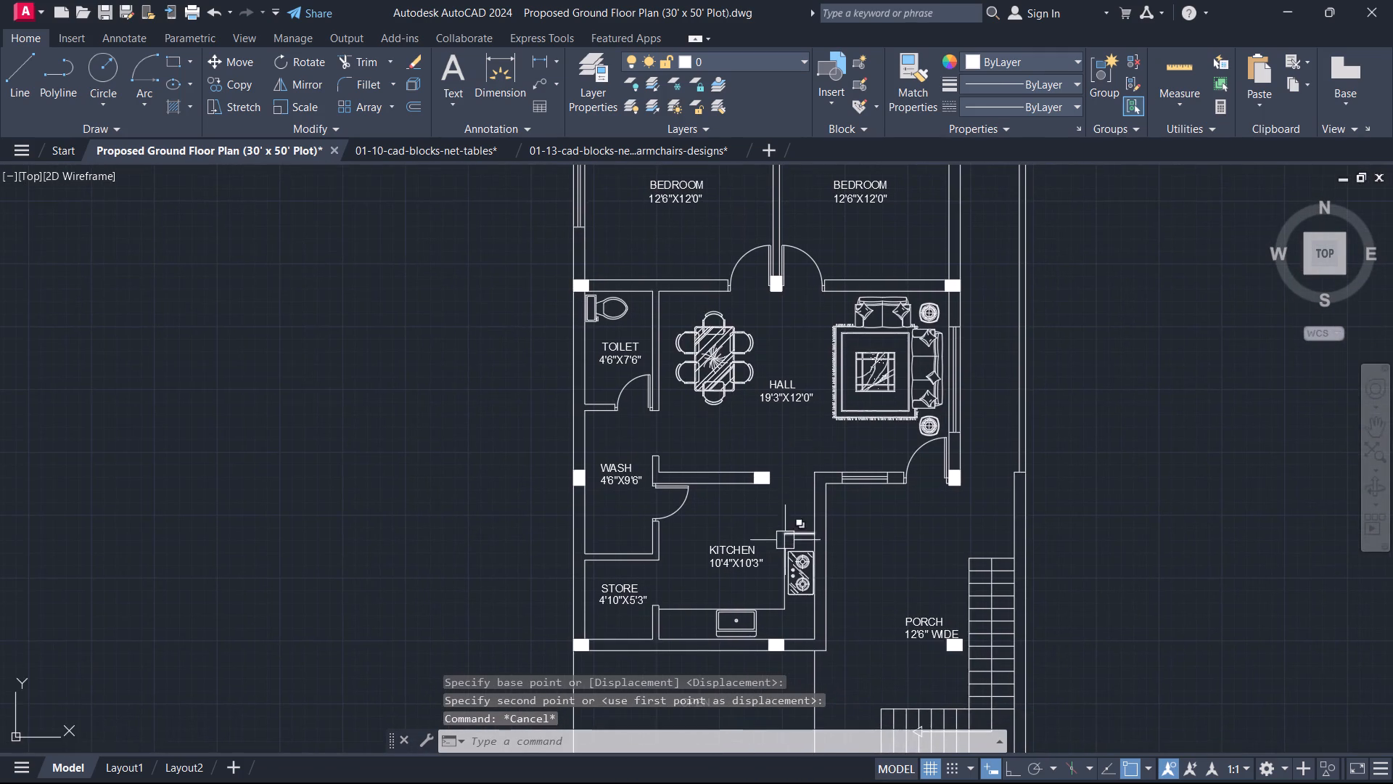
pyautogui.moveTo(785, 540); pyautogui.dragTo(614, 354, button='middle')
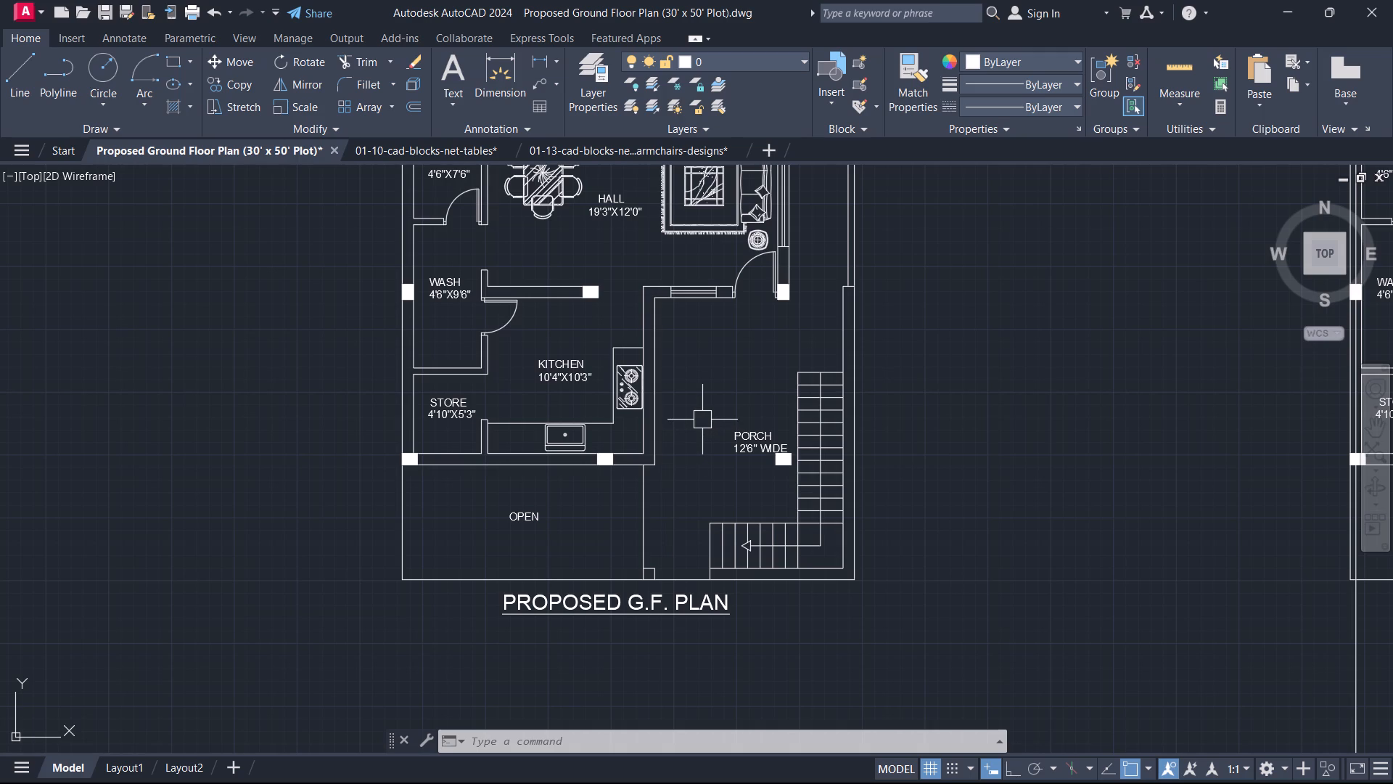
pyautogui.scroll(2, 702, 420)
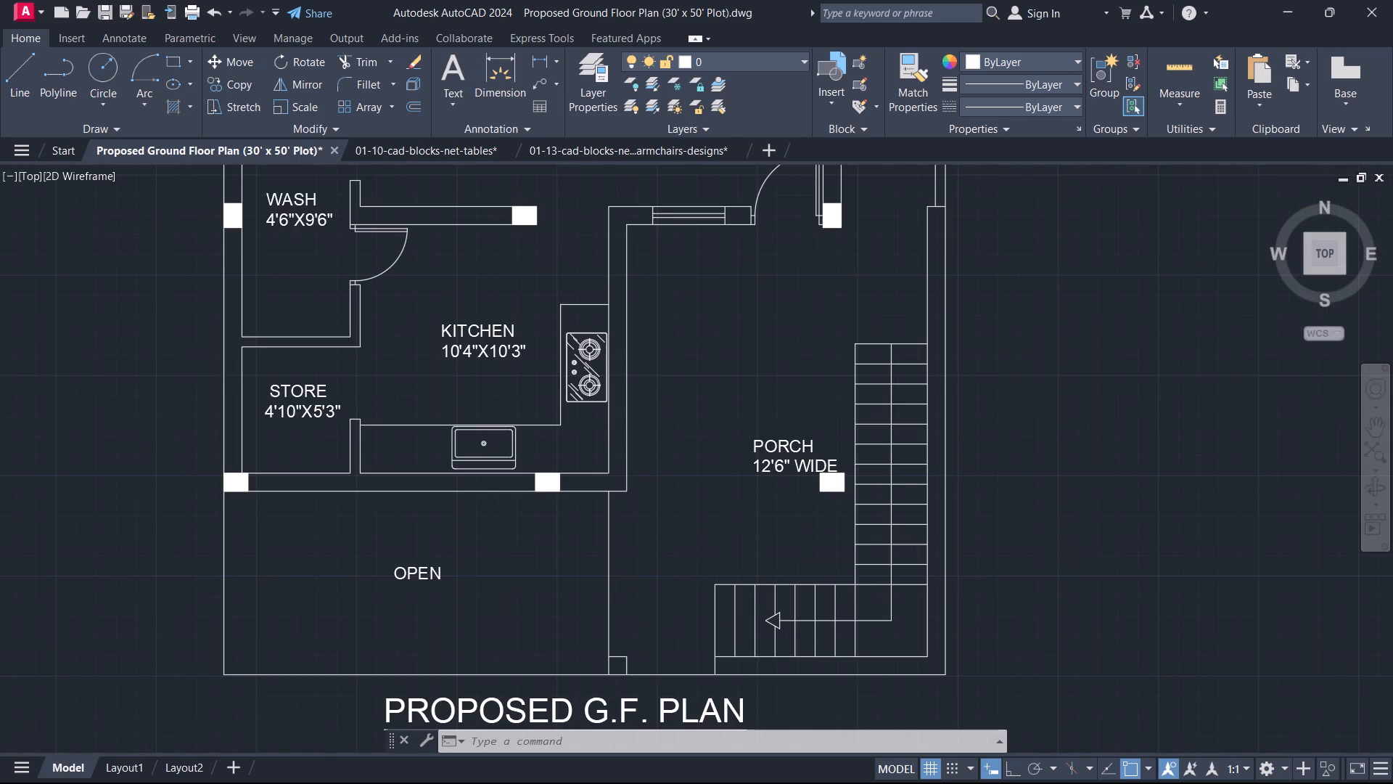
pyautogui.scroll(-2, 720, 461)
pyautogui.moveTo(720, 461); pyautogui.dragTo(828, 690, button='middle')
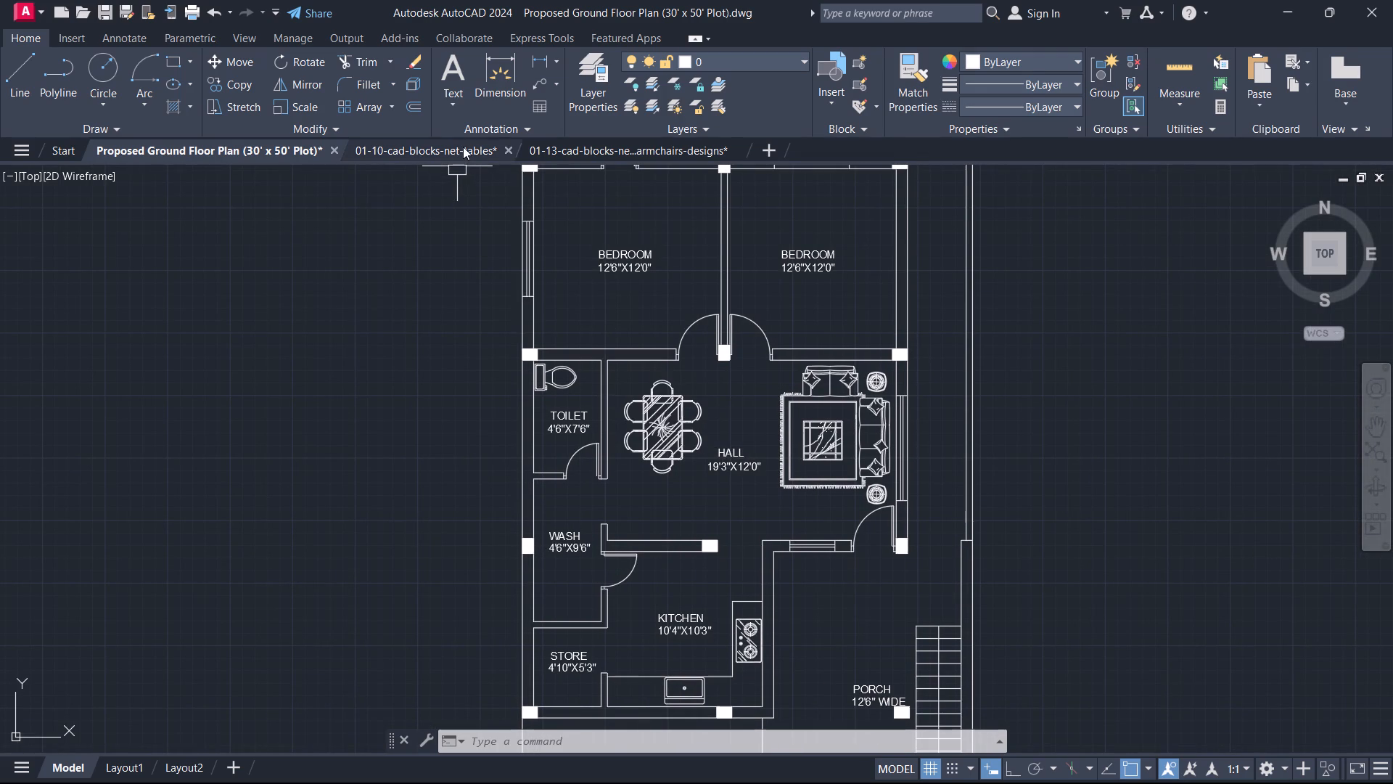
# Open the recent 01-01-cad-blocks-net-beds drawing and bring the double beds with carpets into view.
pyautogui.click(61, 151)
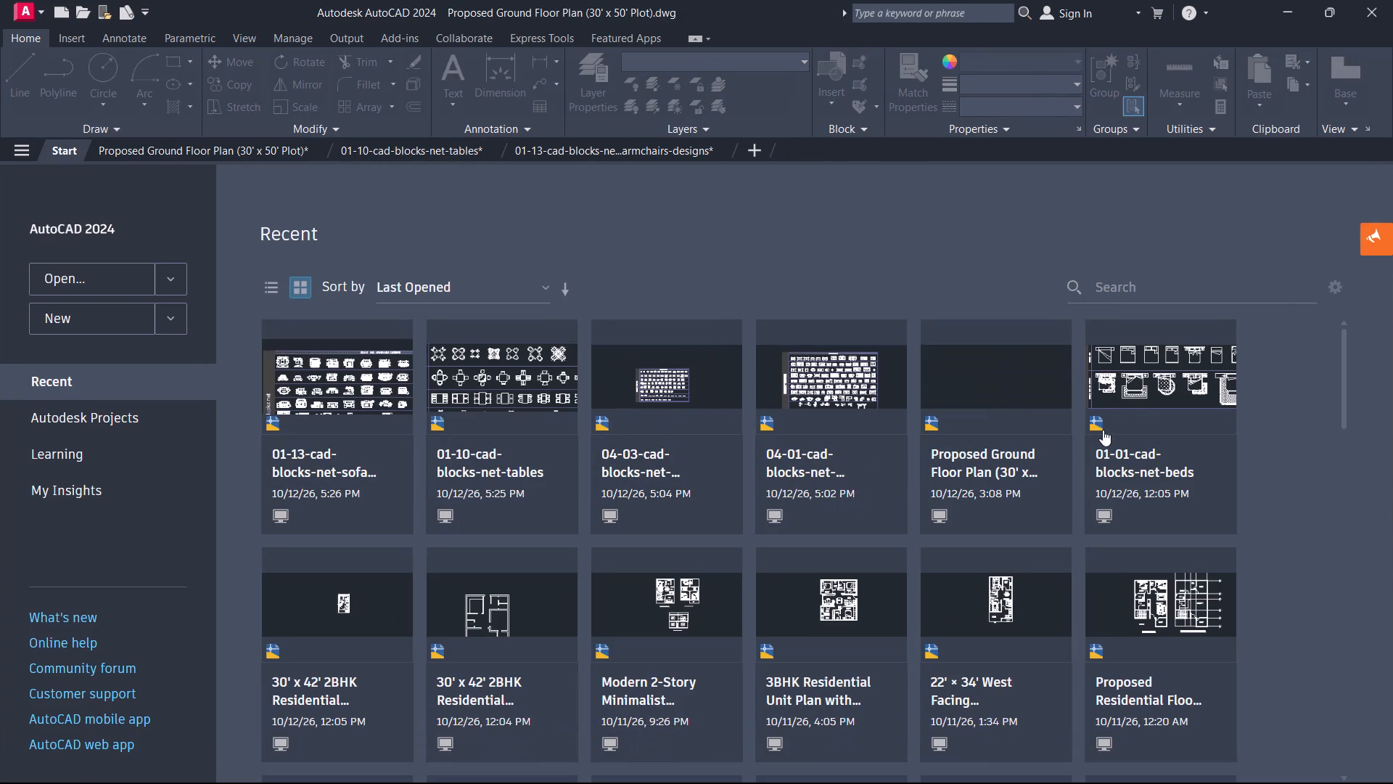
pyautogui.click(1118, 472)
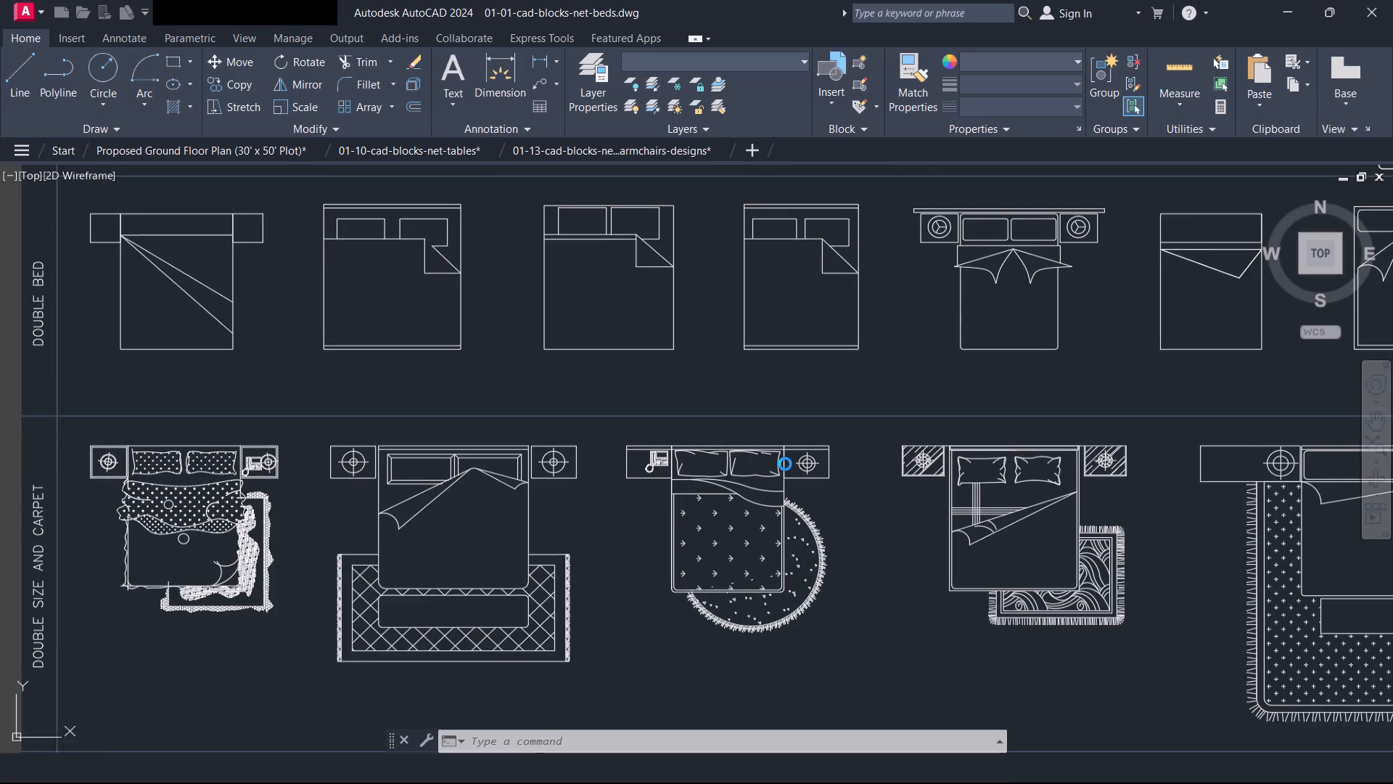
pyautogui.scroll(-3, 776, 441)
pyautogui.scroll(1, 821, 533)
pyautogui.moveTo(821, 533); pyautogui.dragTo(726, 488, button='middle')
pyautogui.scroll(2, 648, 433)
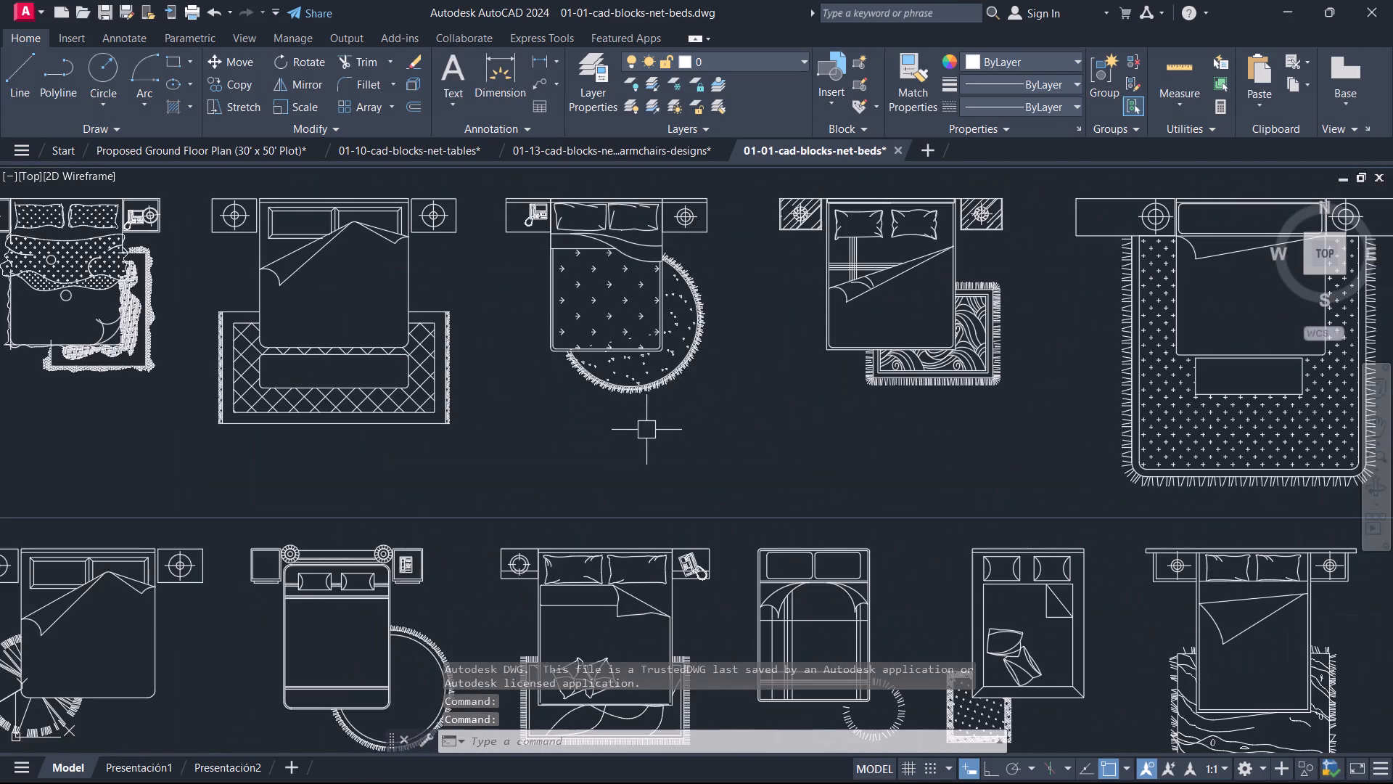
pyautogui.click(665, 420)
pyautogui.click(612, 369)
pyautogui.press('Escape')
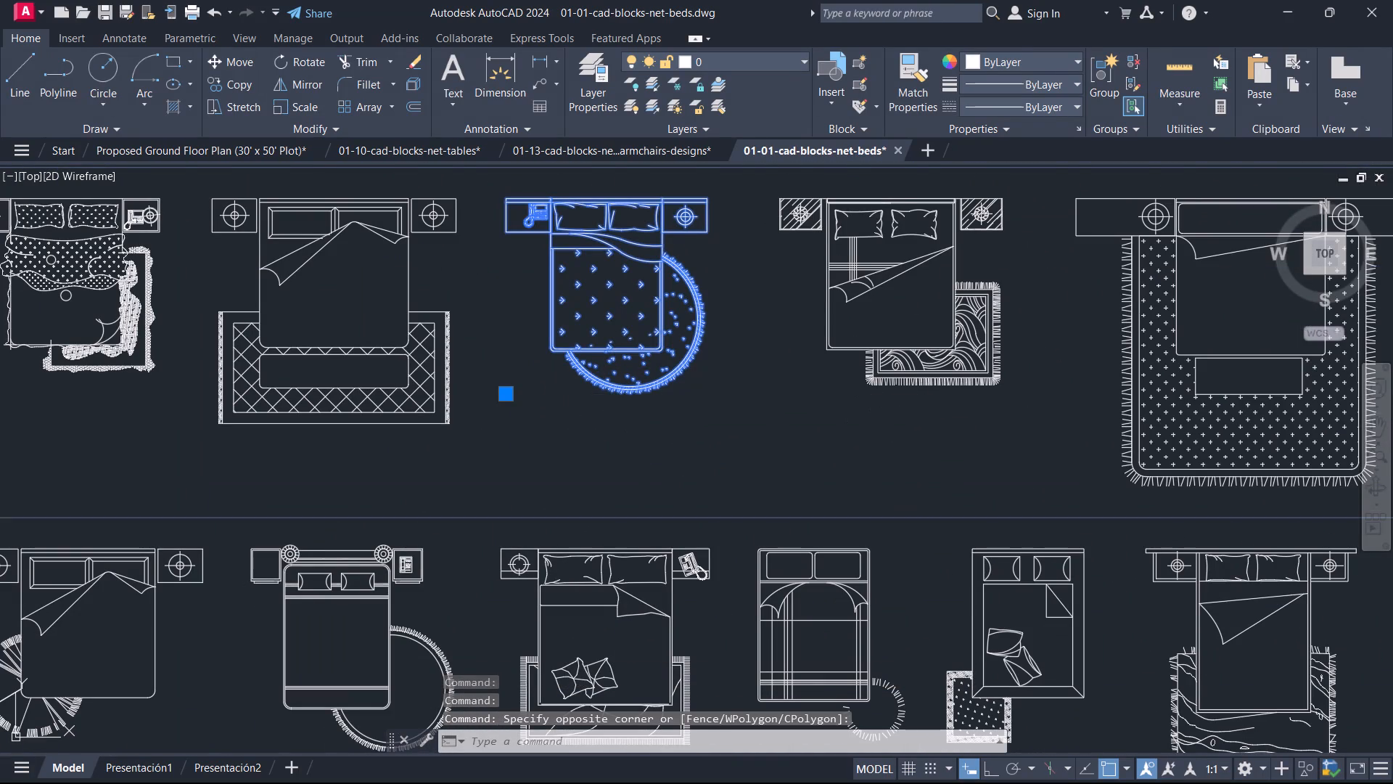
# Copy the double bed with hatched side tables and wave-patterned rug into the Proposed Ground Floor Plan drawing, beside the original plan.
pyautogui.moveTo(966, 409); pyautogui.dragTo(942, 395)
pyautogui.click(903, 343)
pyautogui.hotkey('ctrl', 'c')
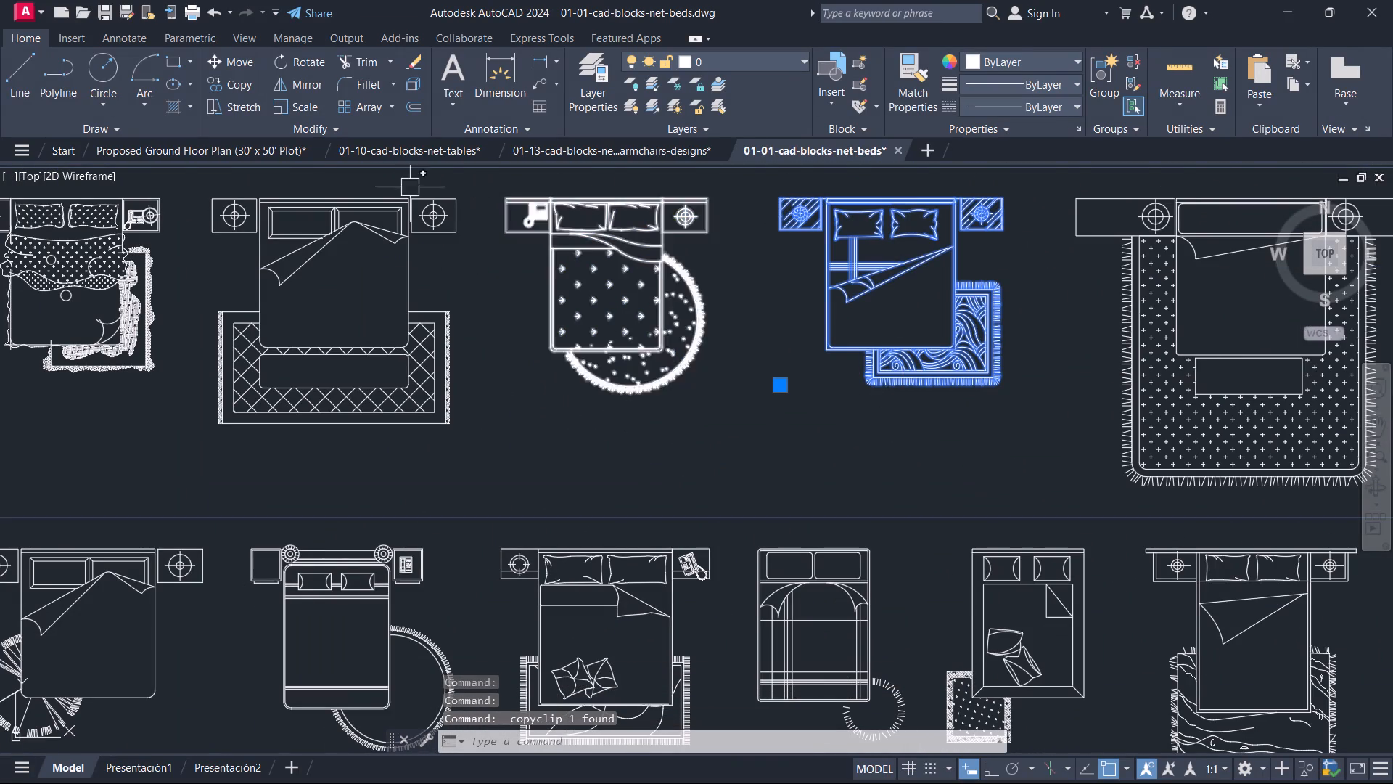
pyautogui.click(247, 146)
pyautogui.hotkey('ctrl', 'v')
pyautogui.scroll(-5, 558, 344)
pyautogui.moveTo(699, 366); pyautogui.dragTo(466, 486, button='middle')
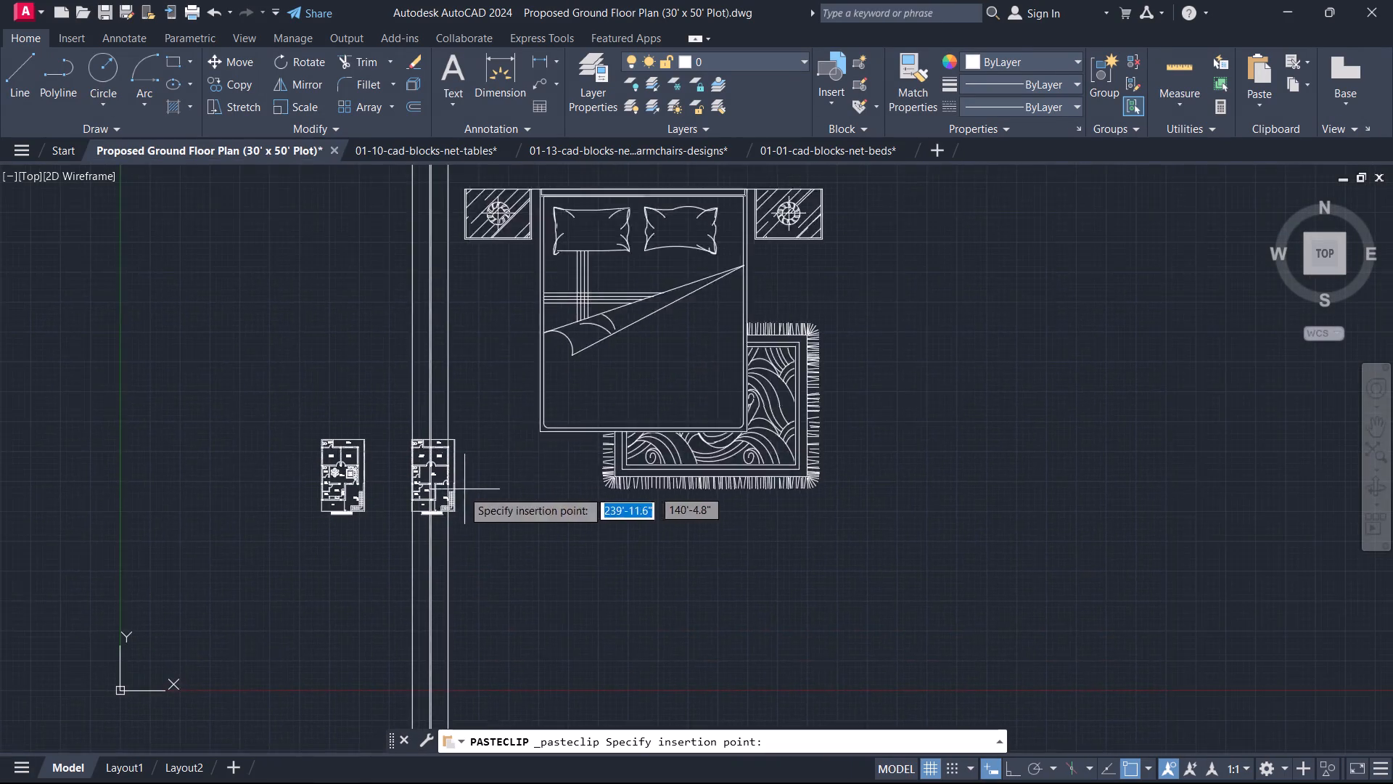
pyautogui.moveTo(157, 410); pyautogui.dragTo(705, 466, button='middle')
pyautogui.click(461, 539)
pyautogui.press('Escape')
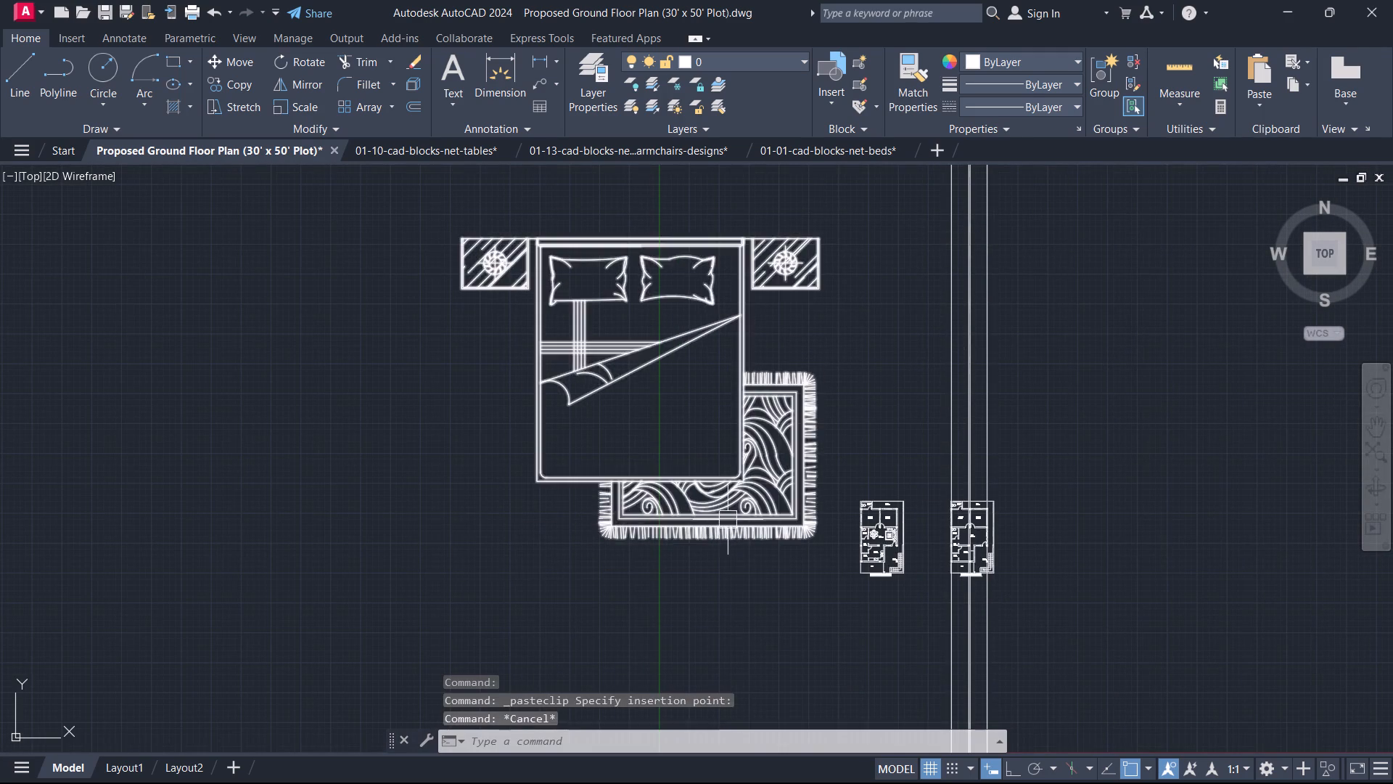
# Scale the pasted bed set down to room size about the outer corner of its rug.
pyautogui.click(738, 519)
pyautogui.scroll(3, 879, 547)
pyautogui.press('s')
pyautogui.press('c')
pyautogui.press('space')
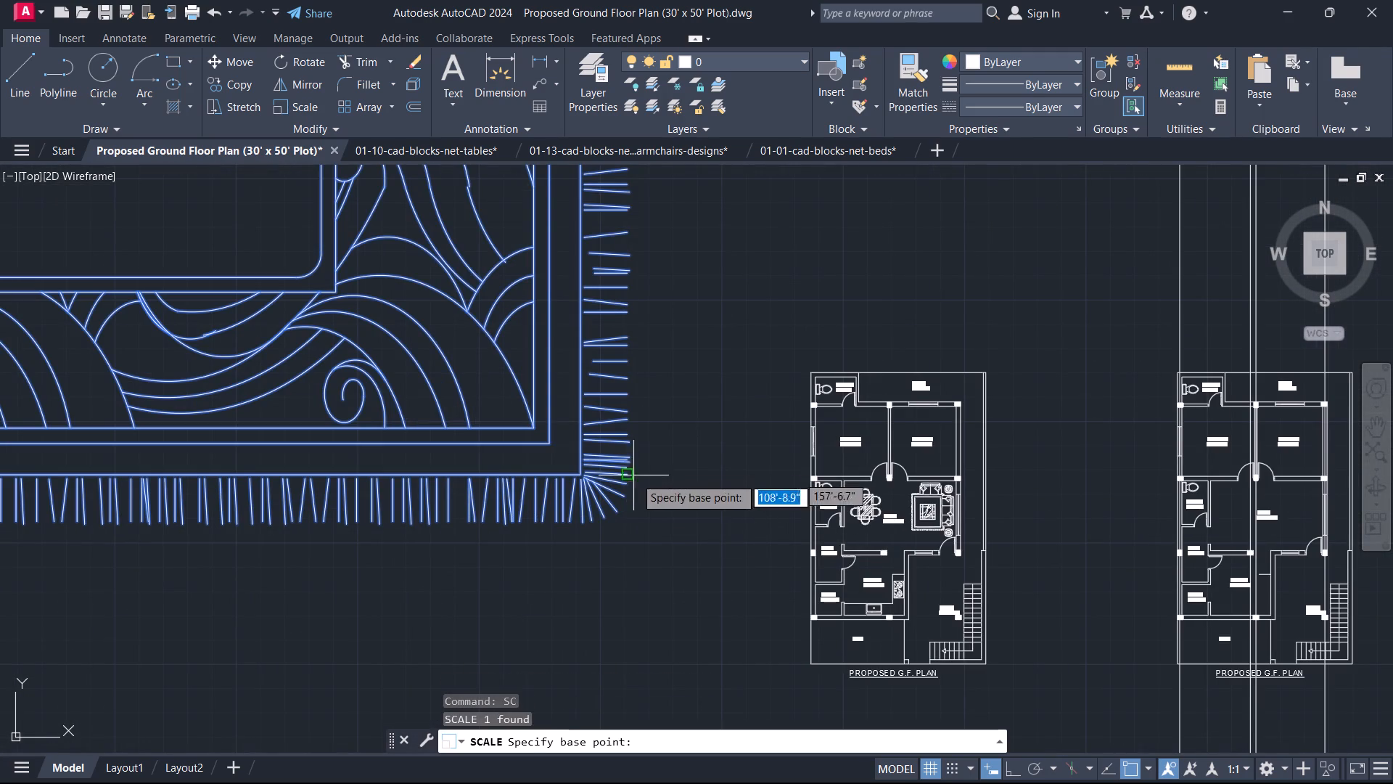
pyautogui.click(619, 505)
pyautogui.scroll(3, 619, 501)
pyautogui.scroll(-2, 616, 507)
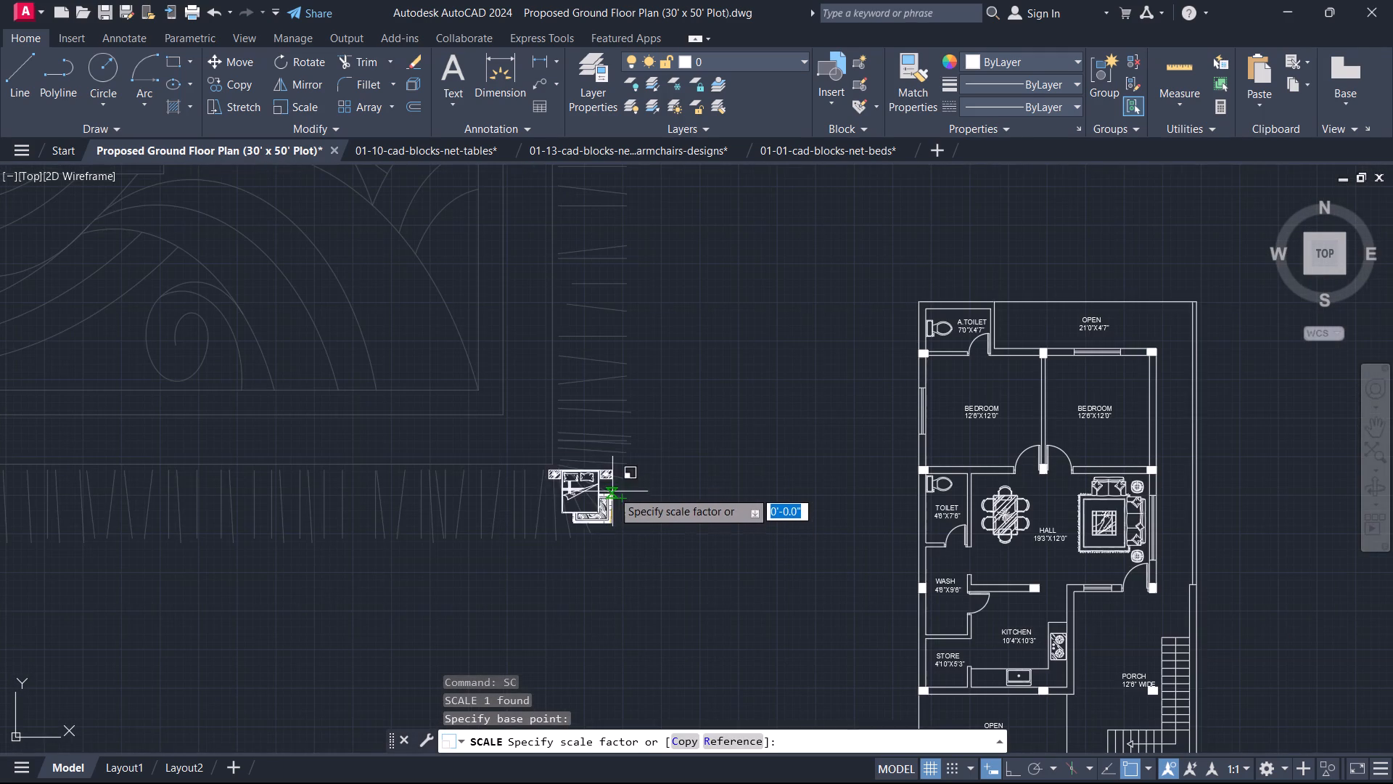
pyautogui.click(617, 477)
pyautogui.press('Escape')
# Fix the scaled size of the bed set so it suits the 12'6"X12'0" bedrooms.
pyautogui.click(580, 501)
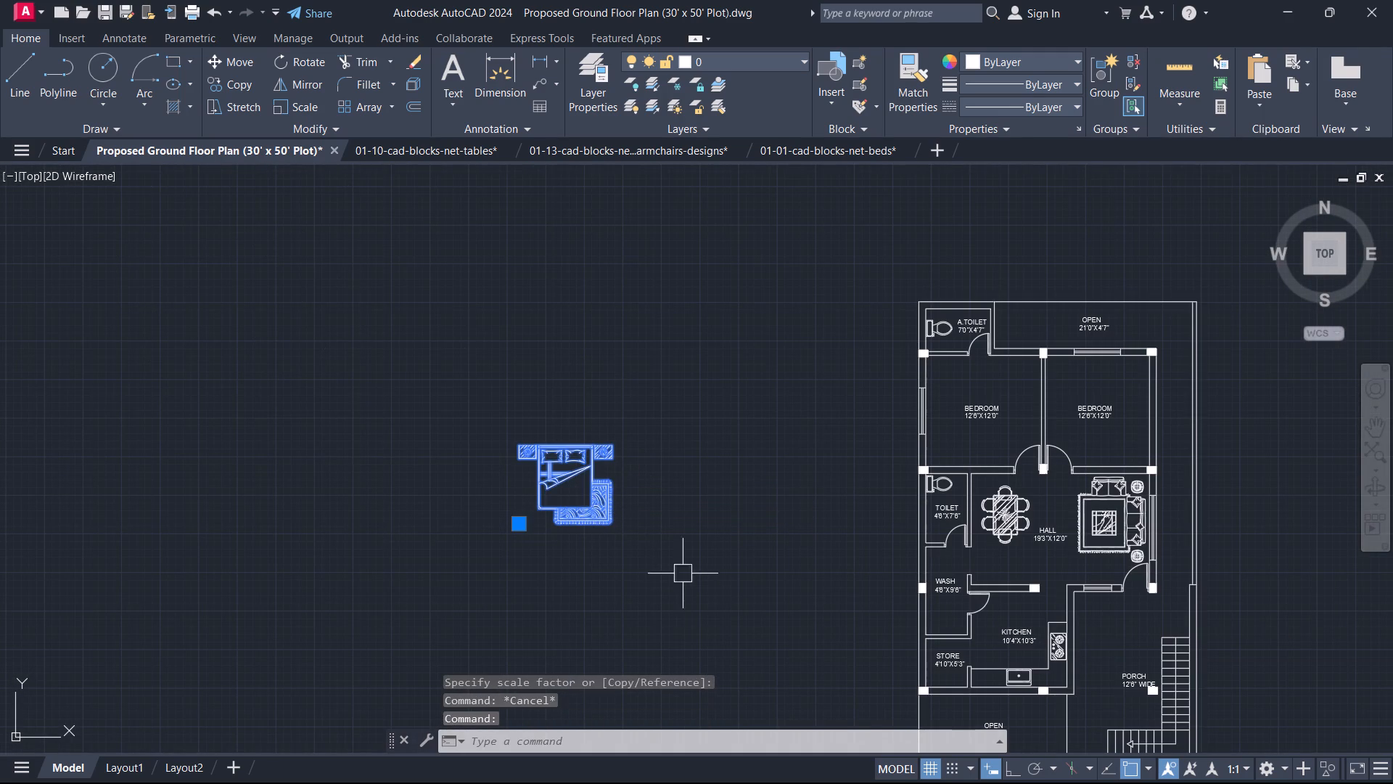
# Copy the bed set into the east bedroom, with its headboard centred just inside the north window.
pyautogui.press('c')
pyautogui.write('O')
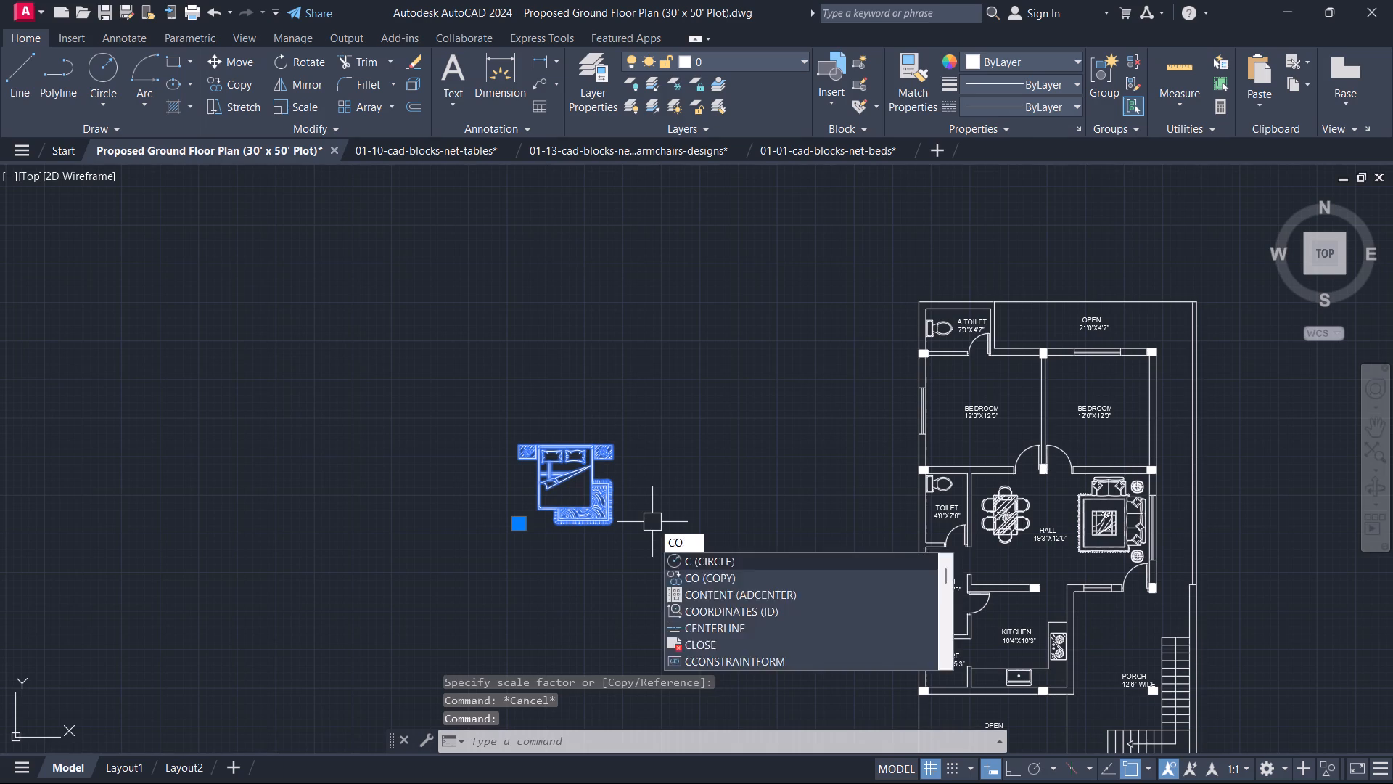
pyautogui.press('space')
pyautogui.scroll(3, 622, 502)
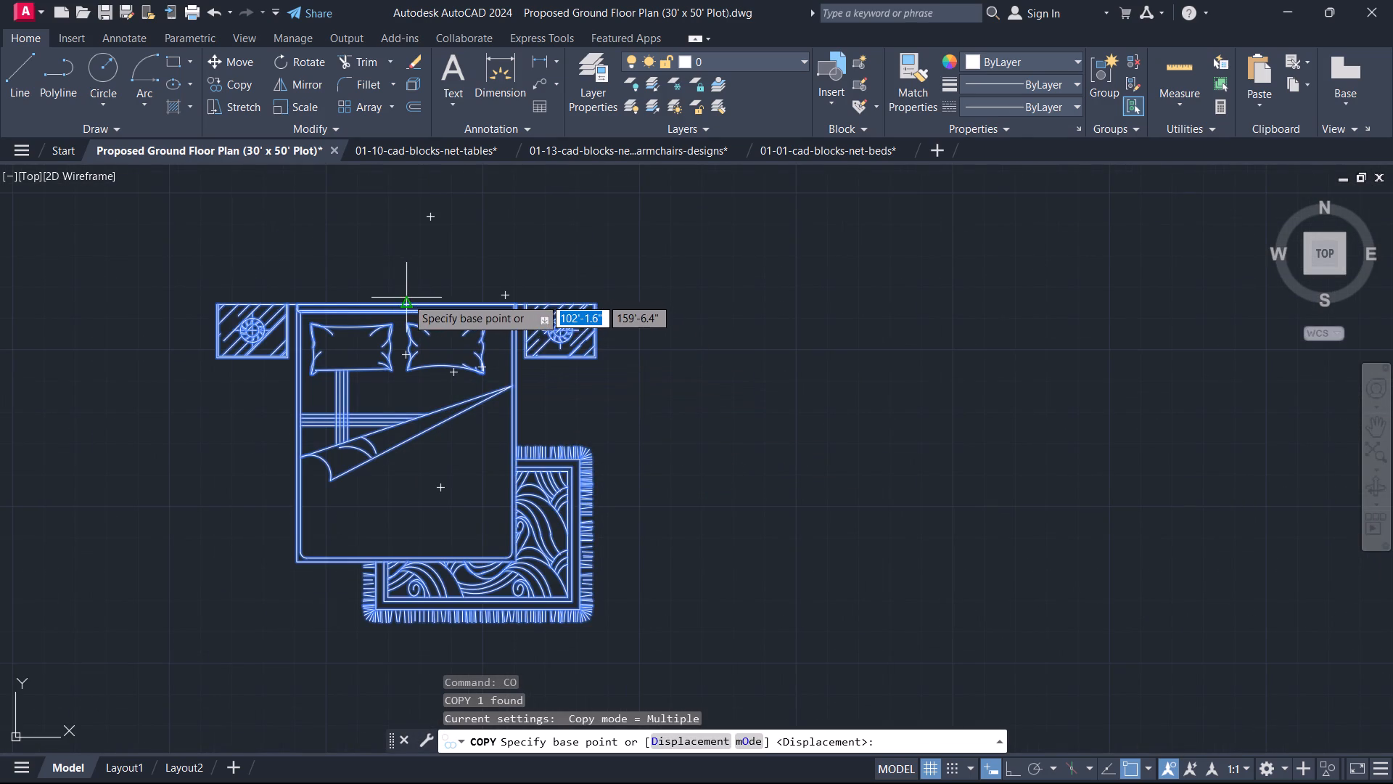
pyautogui.click(403, 282)
pyautogui.scroll(-4, 512, 361)
pyautogui.moveTo(851, 354); pyautogui.dragTo(704, 391, button='middle')
pyautogui.scroll(2, 682, 375)
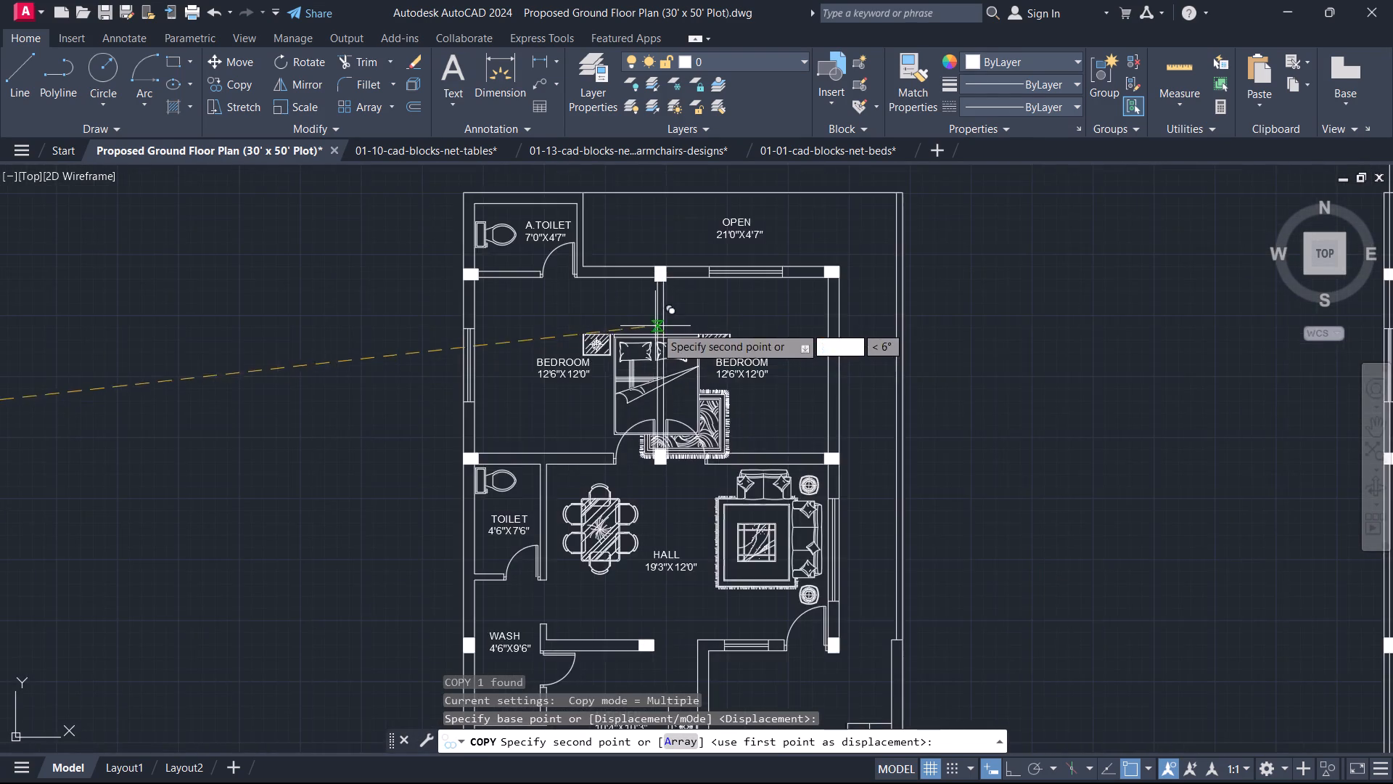
pyautogui.scroll(1, 641, 317)
pyautogui.scroll(1, 816, 261)
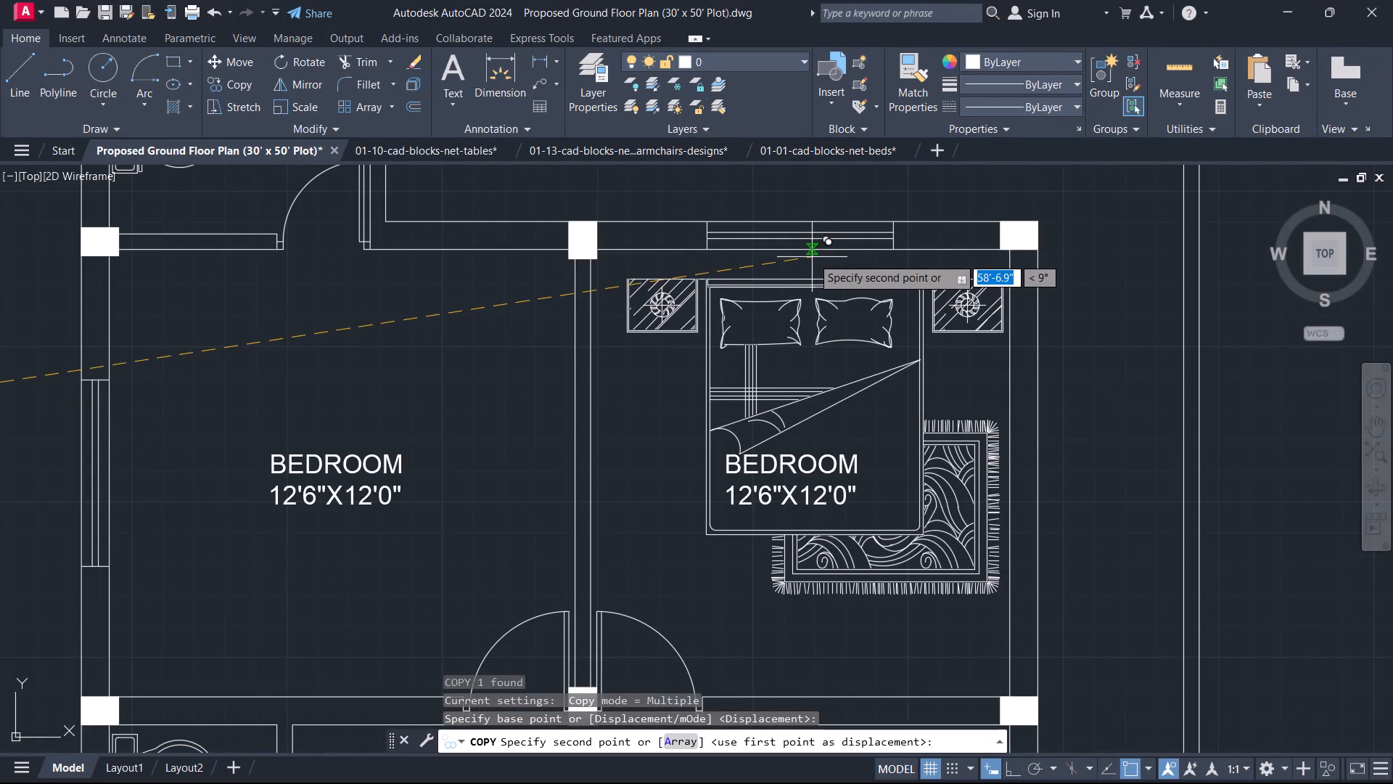
pyautogui.click(811, 256)
pyautogui.press('Escape')
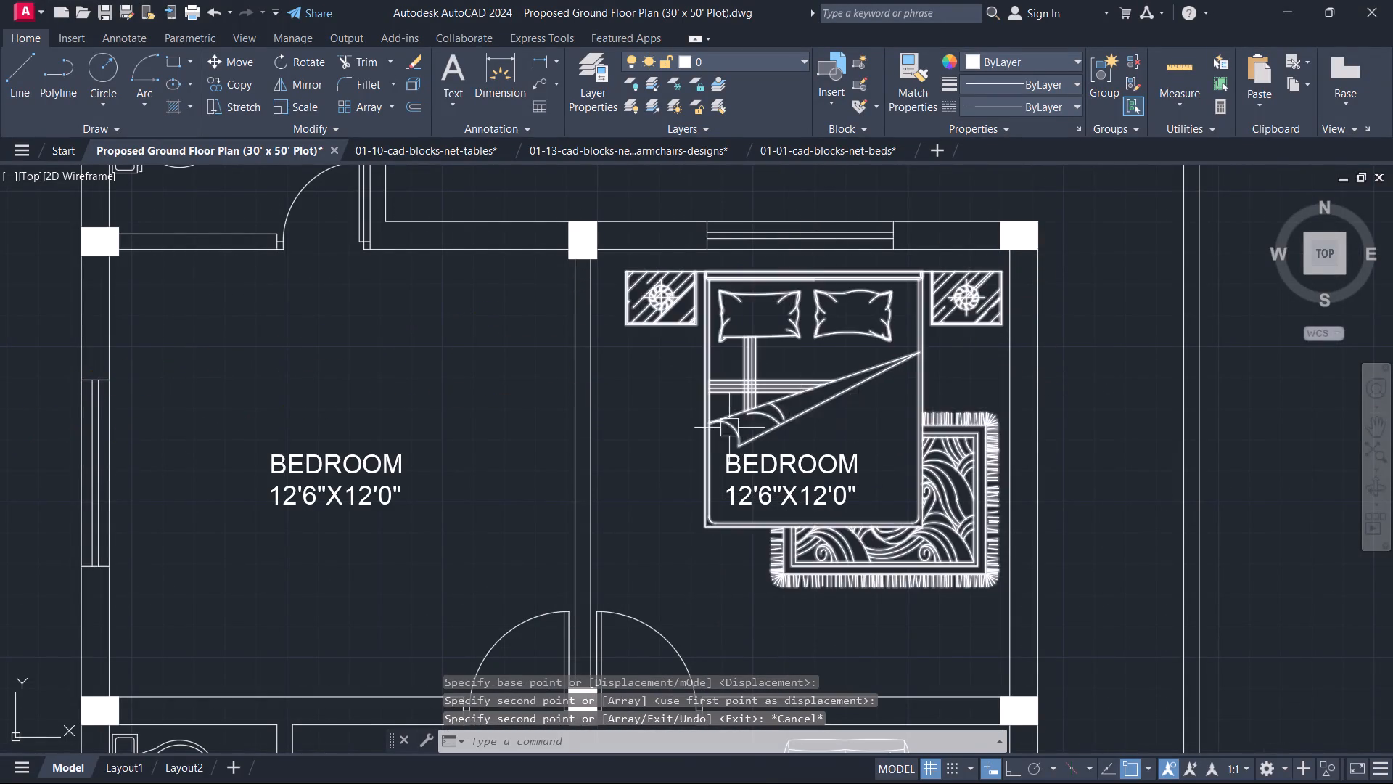
# Rotate the bed set outside the plan 90° with Ortho on, so its headboard faces west.
pyautogui.scroll(-1, 728, 428)
pyautogui.moveTo(728, 428); pyautogui.dragTo(932, 427, button='middle')
pyautogui.click(979, 397)
pyautogui.press('Escape')
pyautogui.scroll(-2, 673, 474)
pyautogui.moveTo(667, 474); pyautogui.dragTo(1090, 417, button='middle')
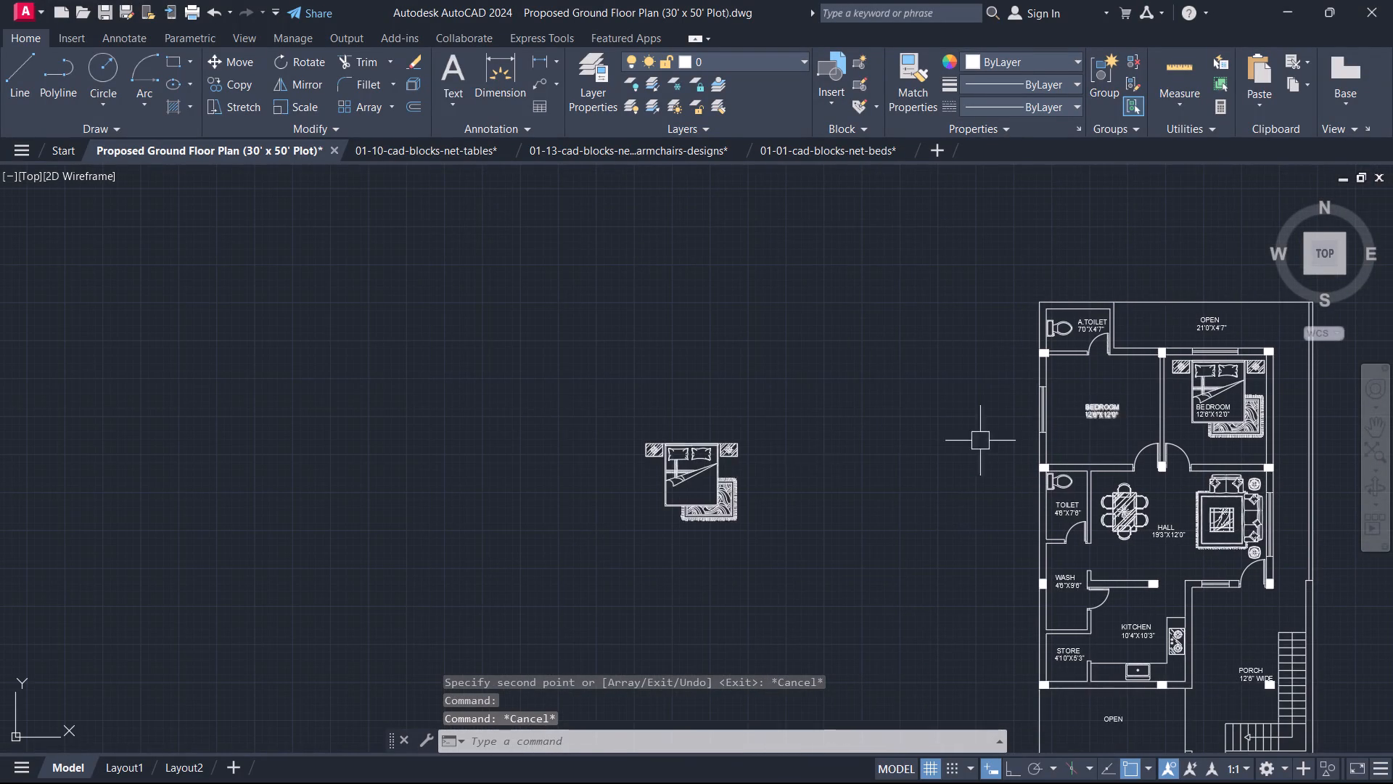
pyautogui.click(699, 492)
pyautogui.press('r')
pyautogui.press('o')
pyautogui.press('space')
pyautogui.click(683, 429)
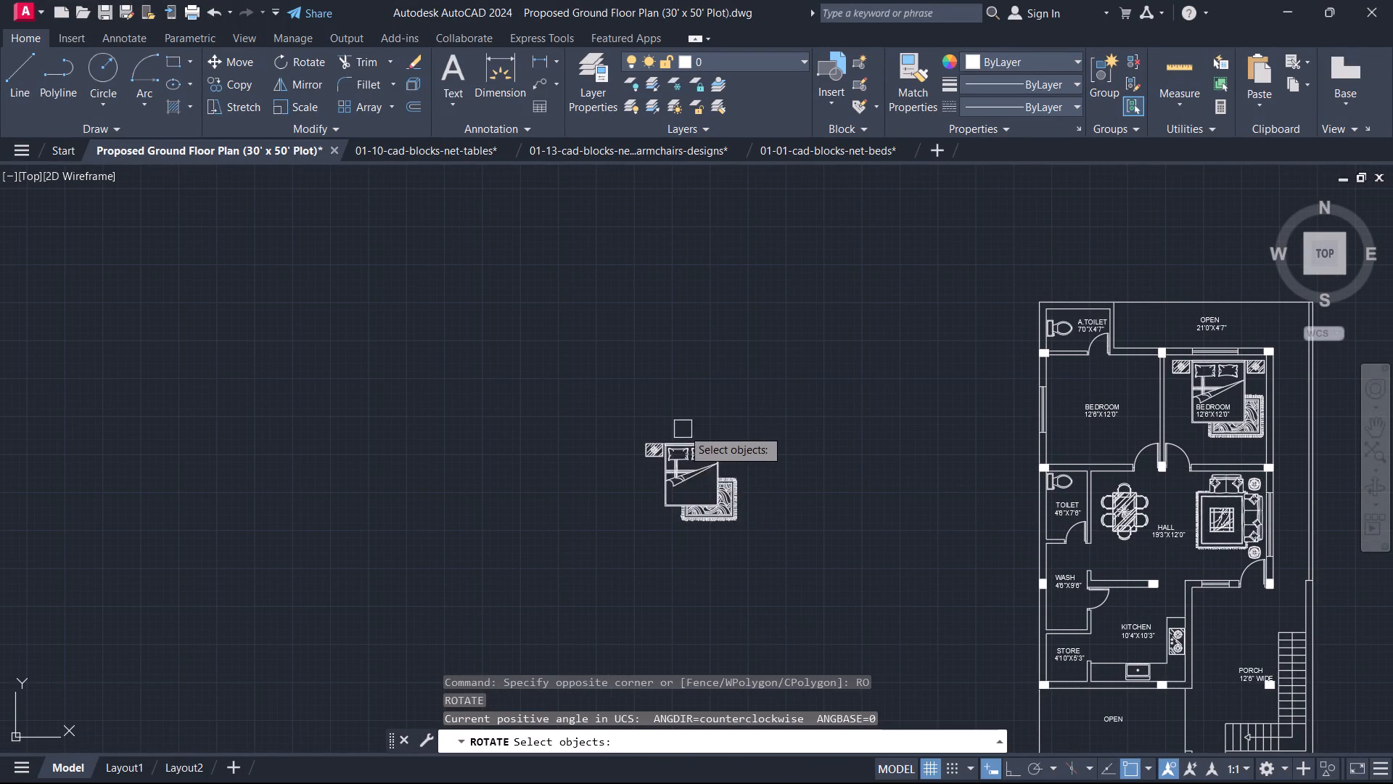
pyautogui.press('Escape')
pyautogui.click(736, 531)
pyautogui.click(683, 495)
pyautogui.press('r')
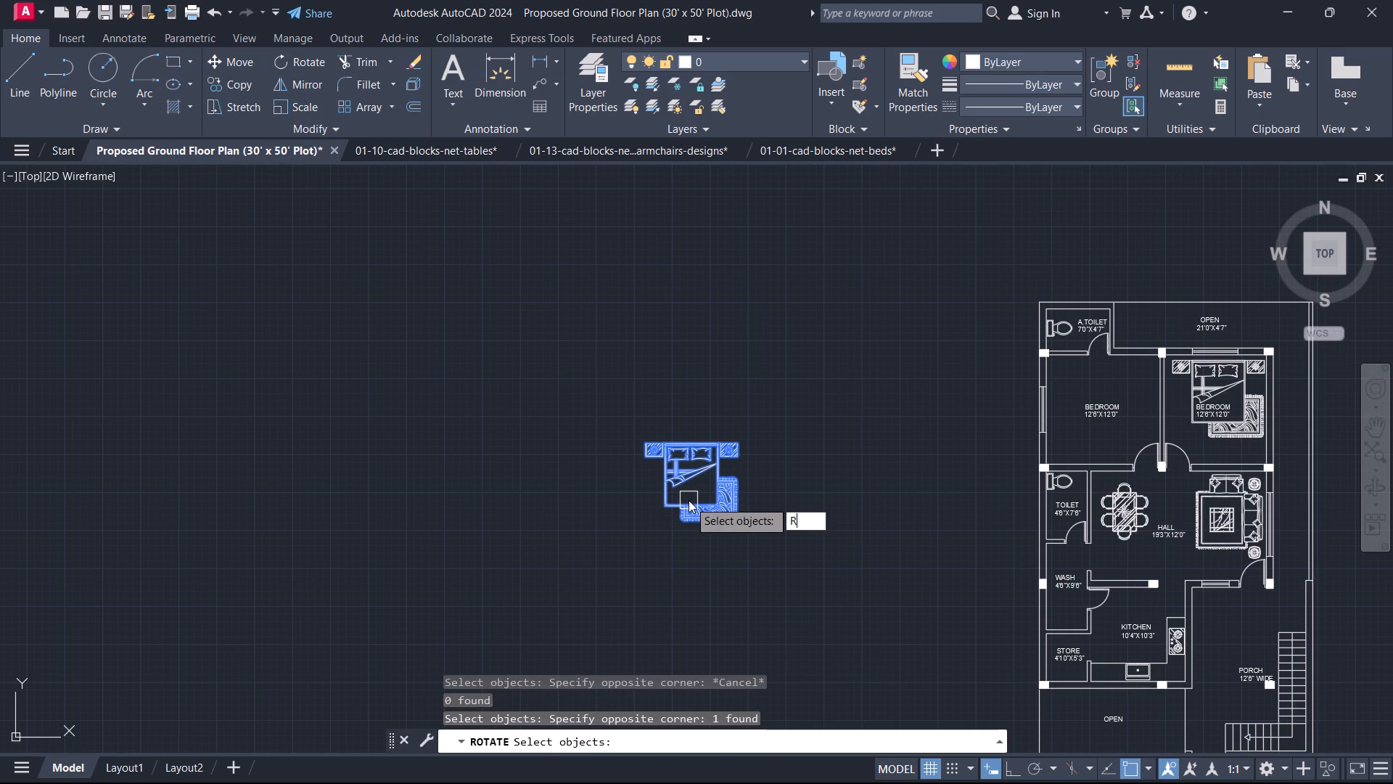
pyautogui.press('o')
pyautogui.press('space')
pyautogui.press('space')
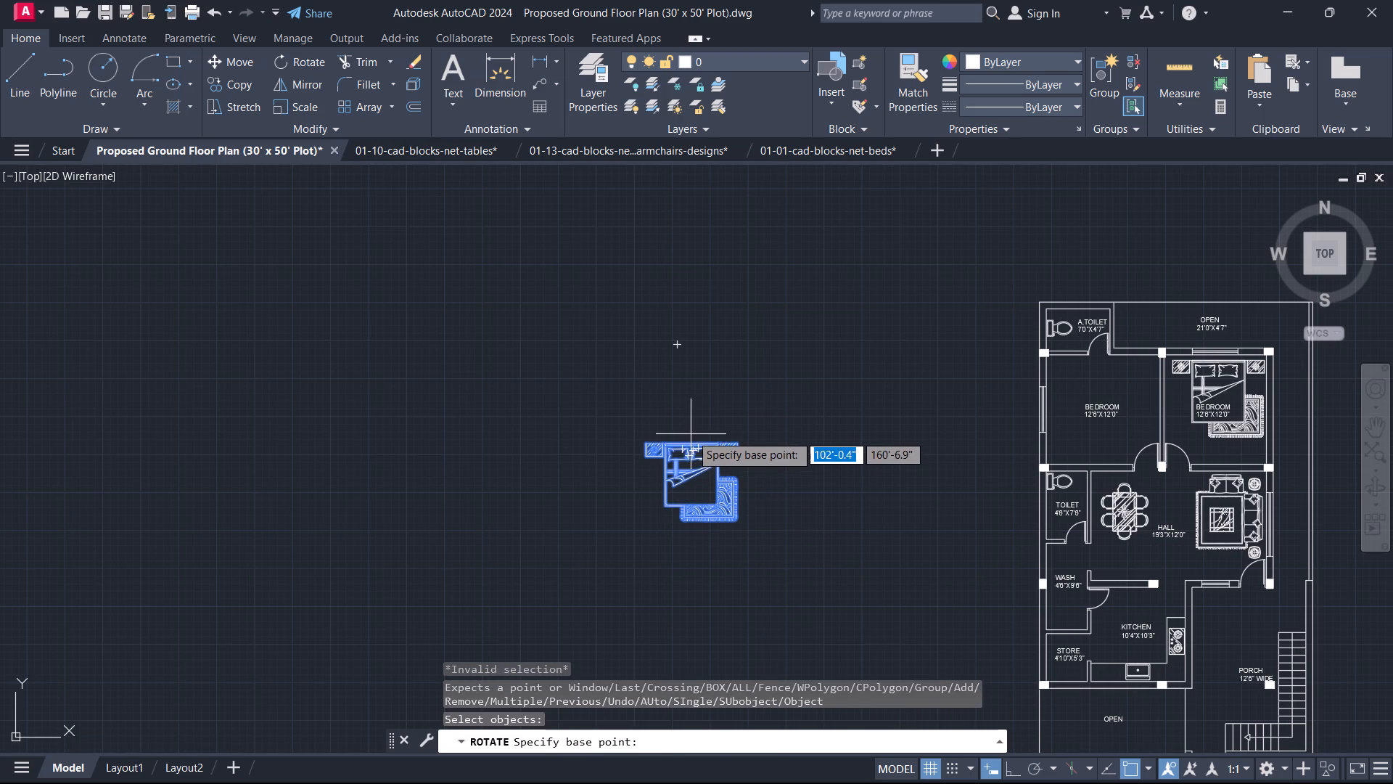
pyautogui.click(690, 431)
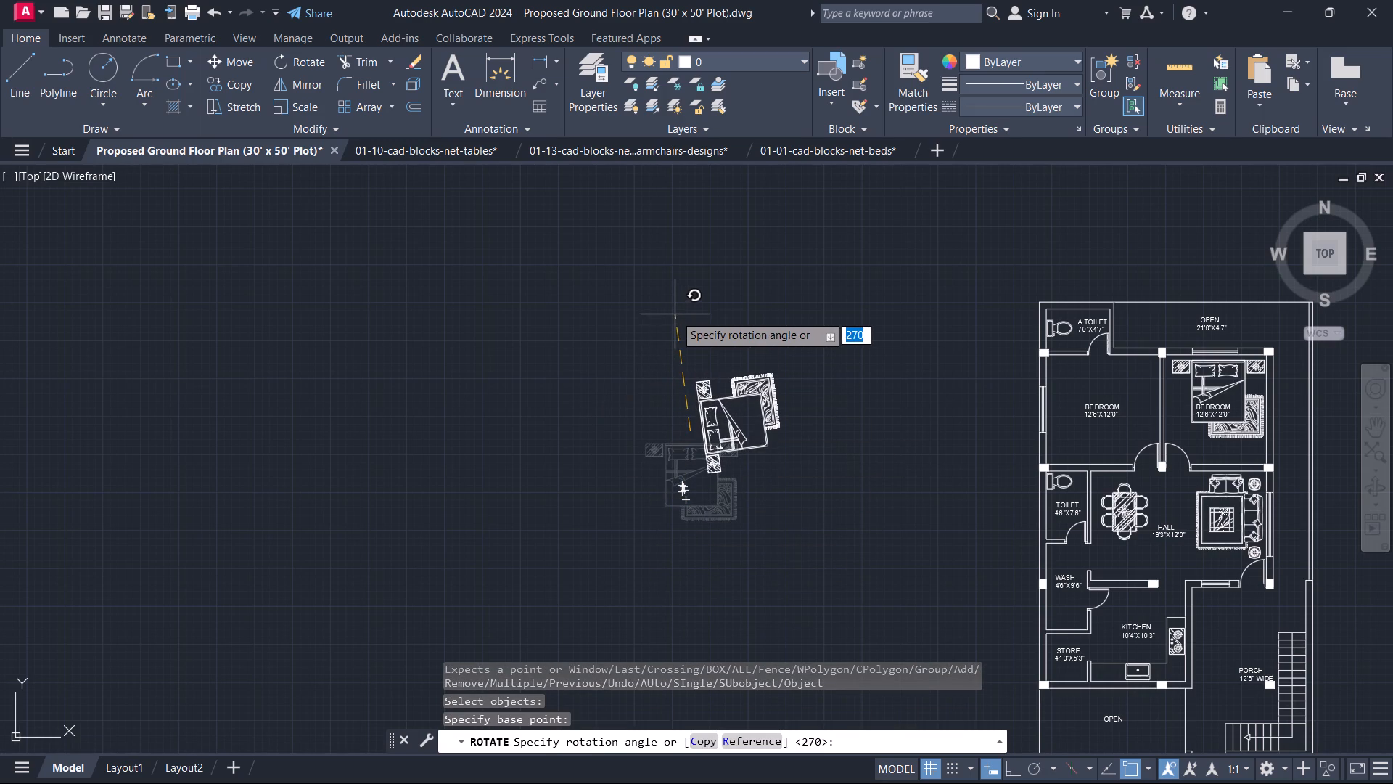
pyautogui.press('F8')
pyautogui.click(696, 317)
pyautogui.press('Escape')
# Move the rotated bed set into the west bedroom, with its headboard against the wall with the window.
pyautogui.click(749, 463)
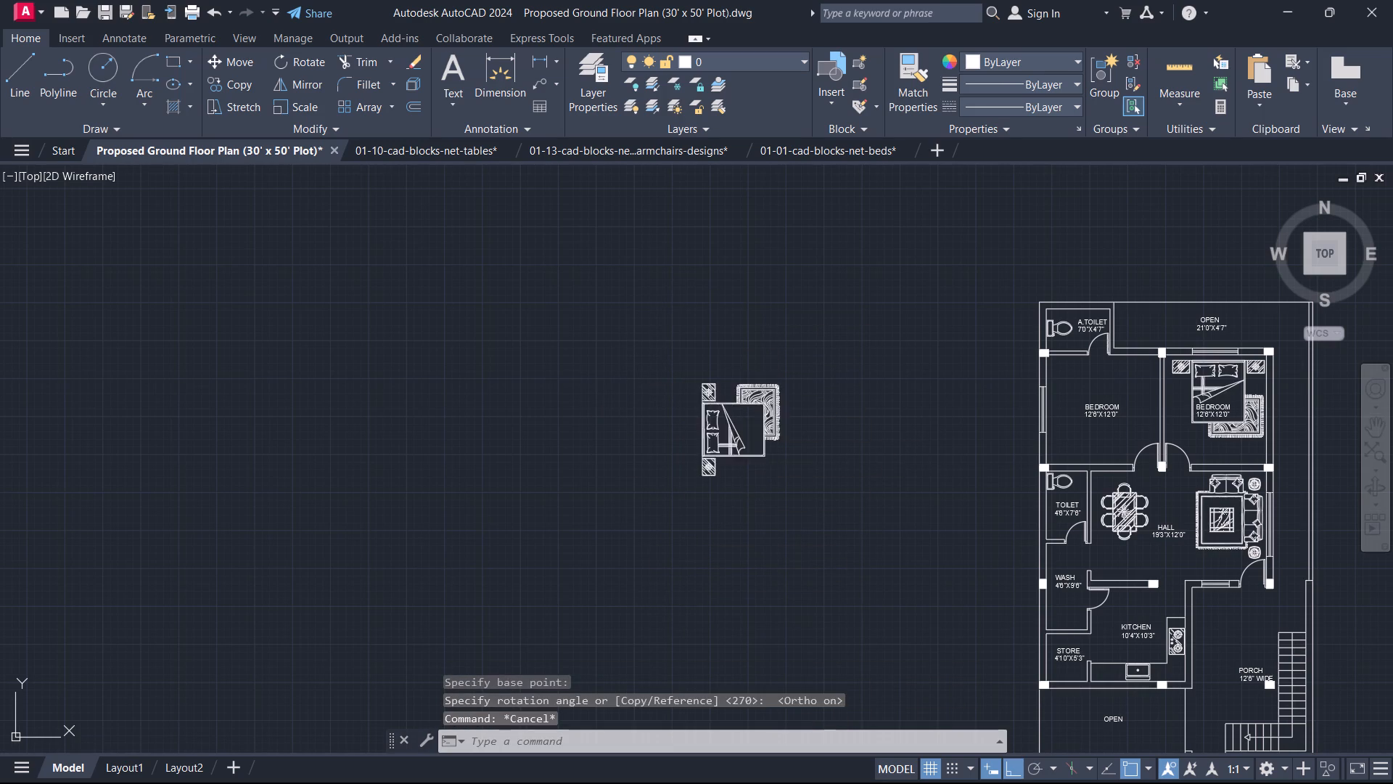
pyautogui.scroll(1, 747, 491)
pyautogui.moveTo(747, 491); pyautogui.dragTo(786, 550, button='middle')
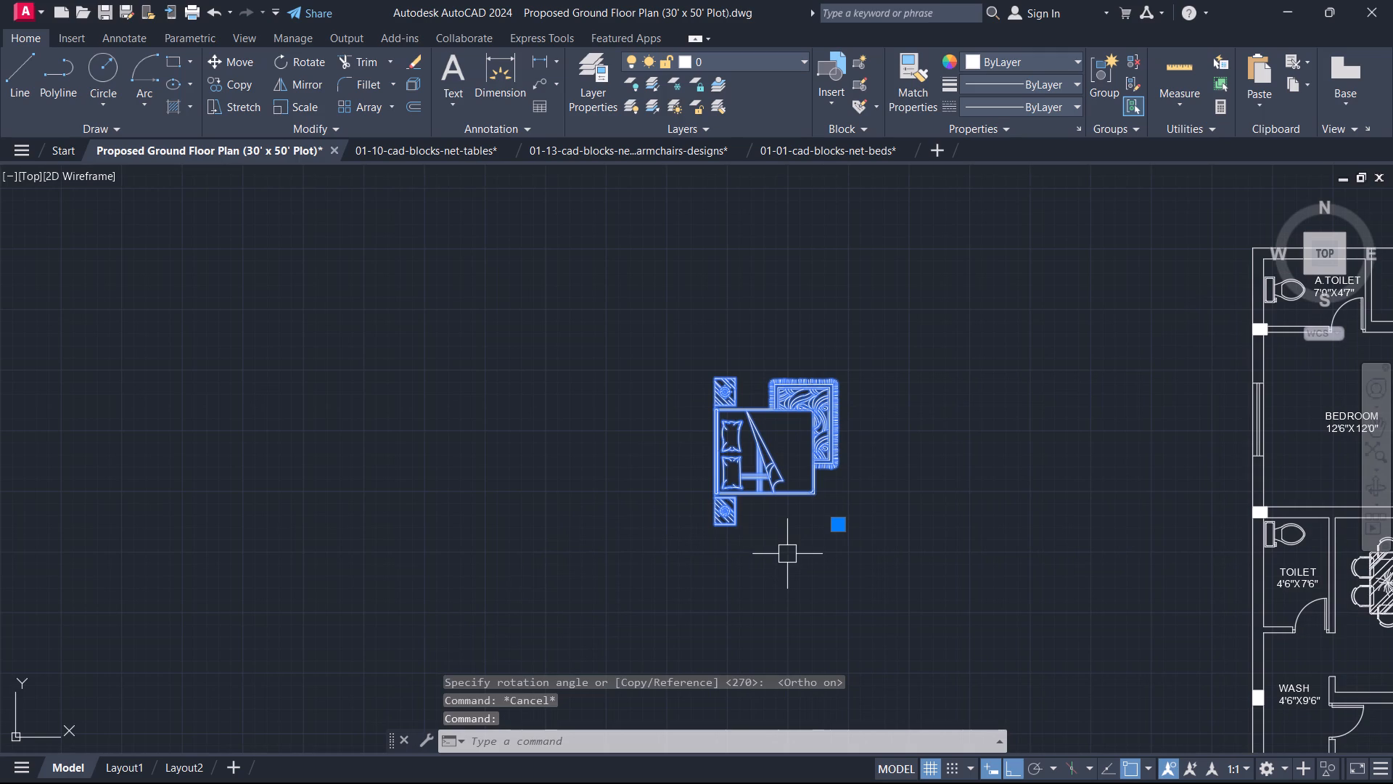
pyautogui.press('m')
pyautogui.press('space')
pyautogui.scroll(3, 731, 487)
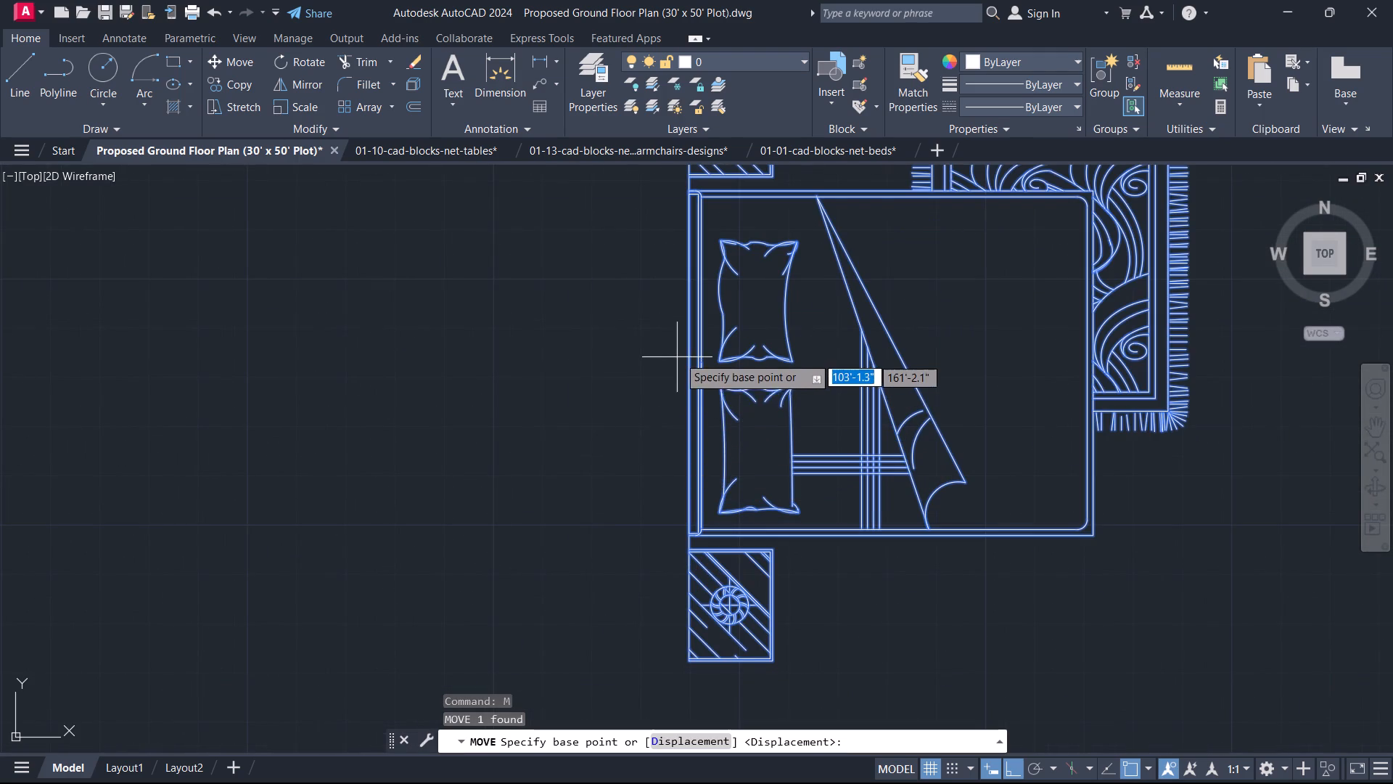
pyautogui.click(677, 367)
pyautogui.scroll(-2, 713, 452)
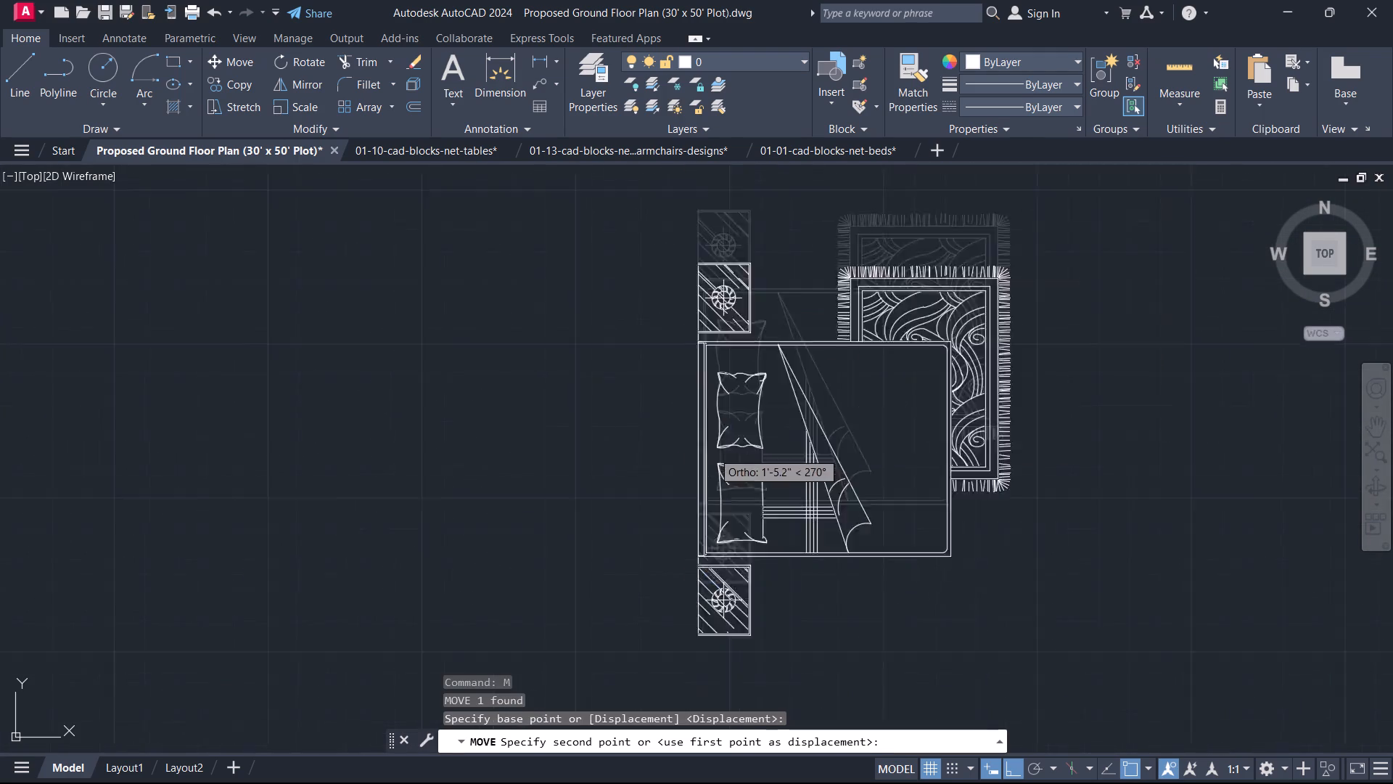
pyautogui.scroll(-3, 713, 452)
pyautogui.scroll(3, 998, 446)
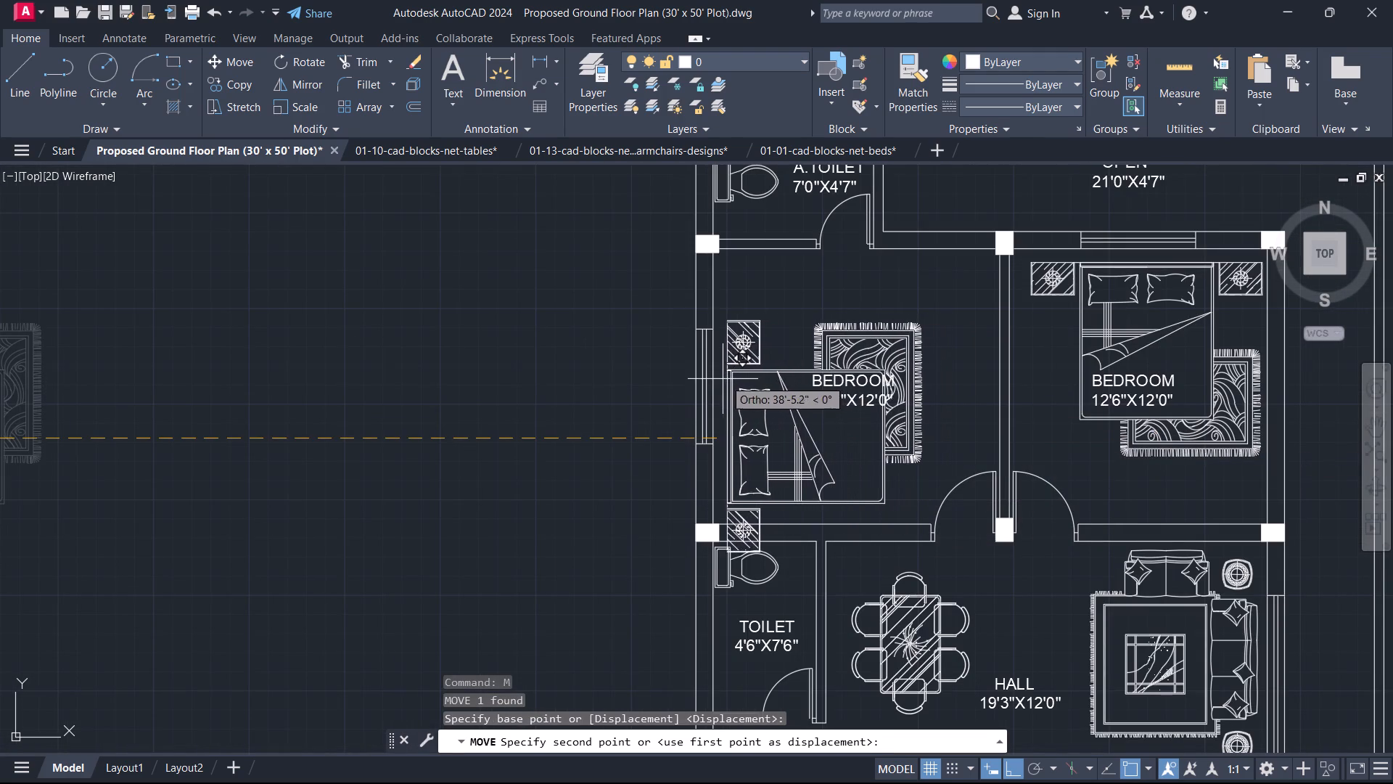
pyautogui.click(716, 378)
pyautogui.press('Escape')
# Move the west bedroom's label westward over the bed, then about 2' up toward the bed's north edge.
pyautogui.scroll(1, 799, 417)
pyautogui.click(876, 385)
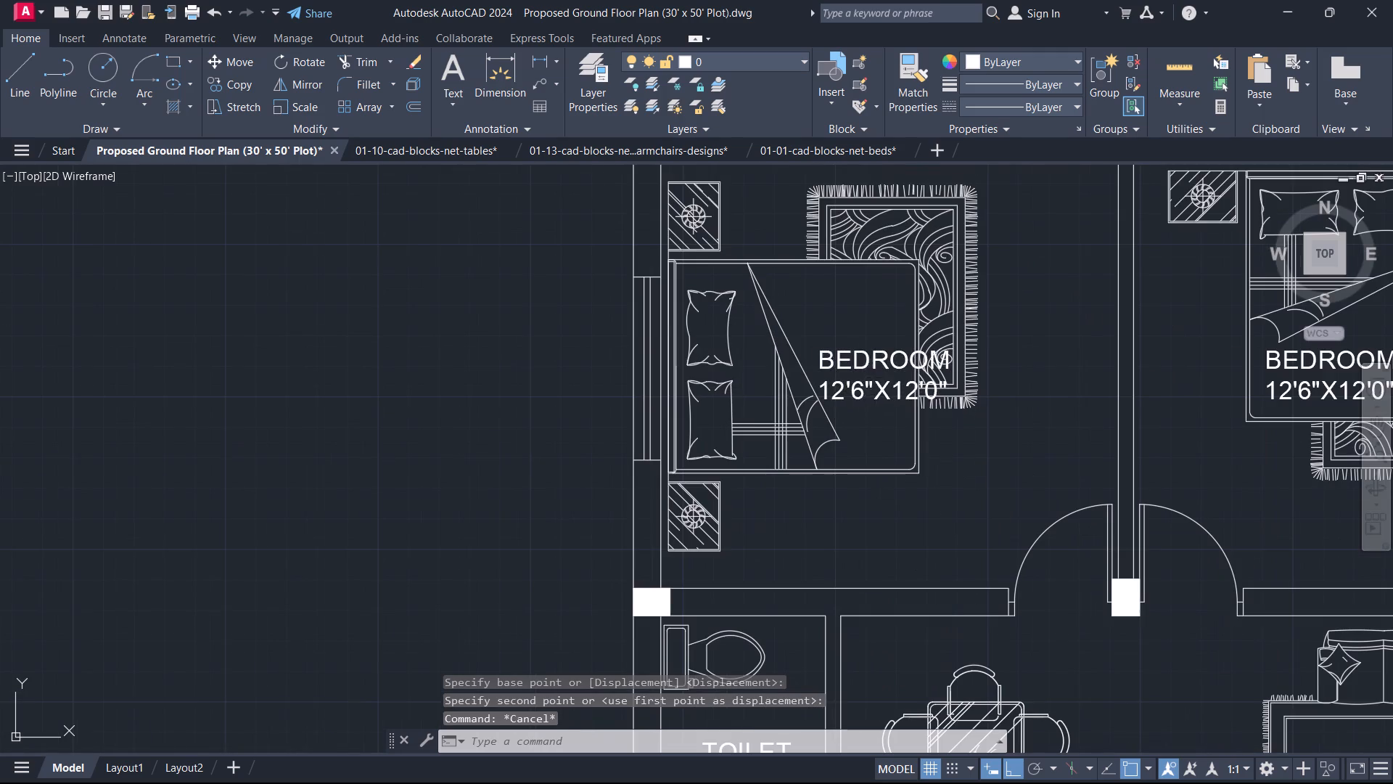
pyautogui.press('m')
pyautogui.press('space')
pyautogui.click(878, 363)
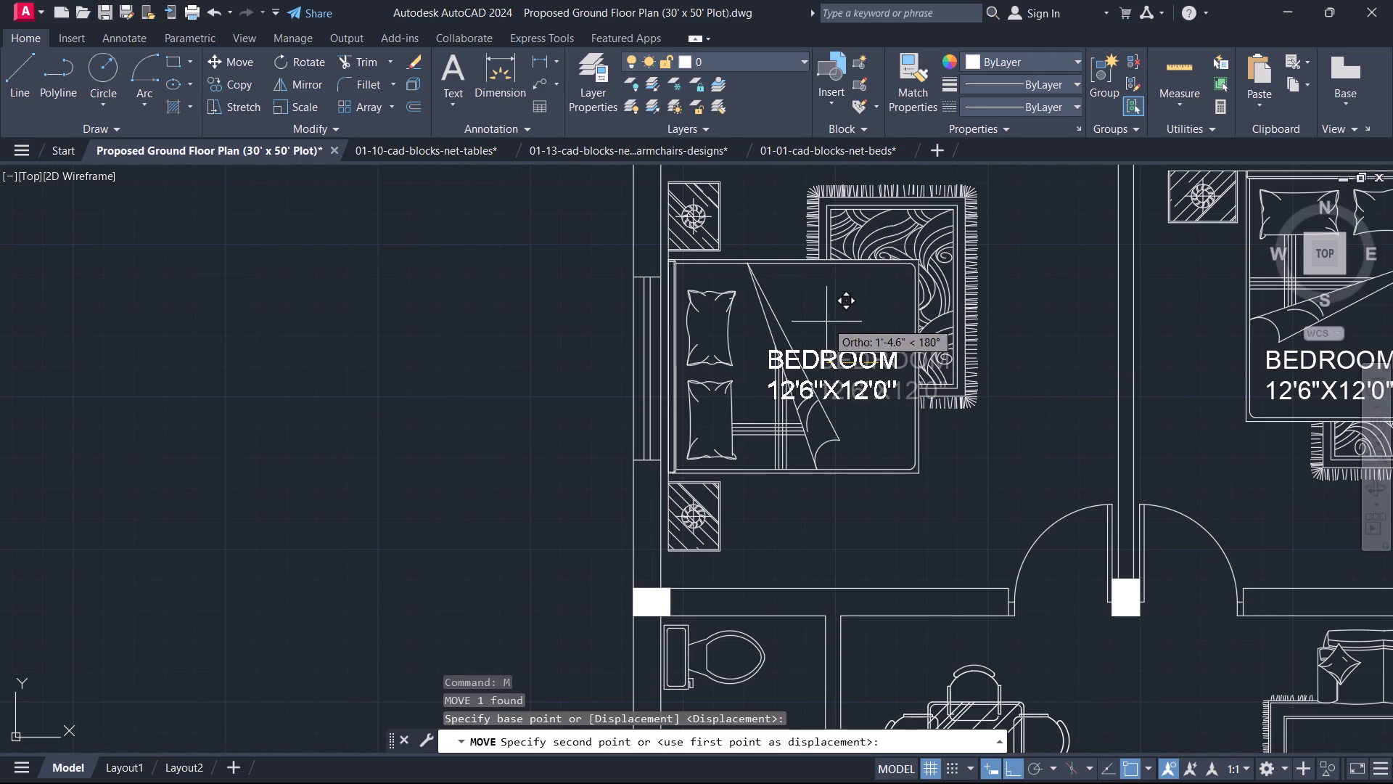
pyautogui.click(828, 321)
pyautogui.click(829, 369)
pyautogui.write('M')
pyautogui.press('space')
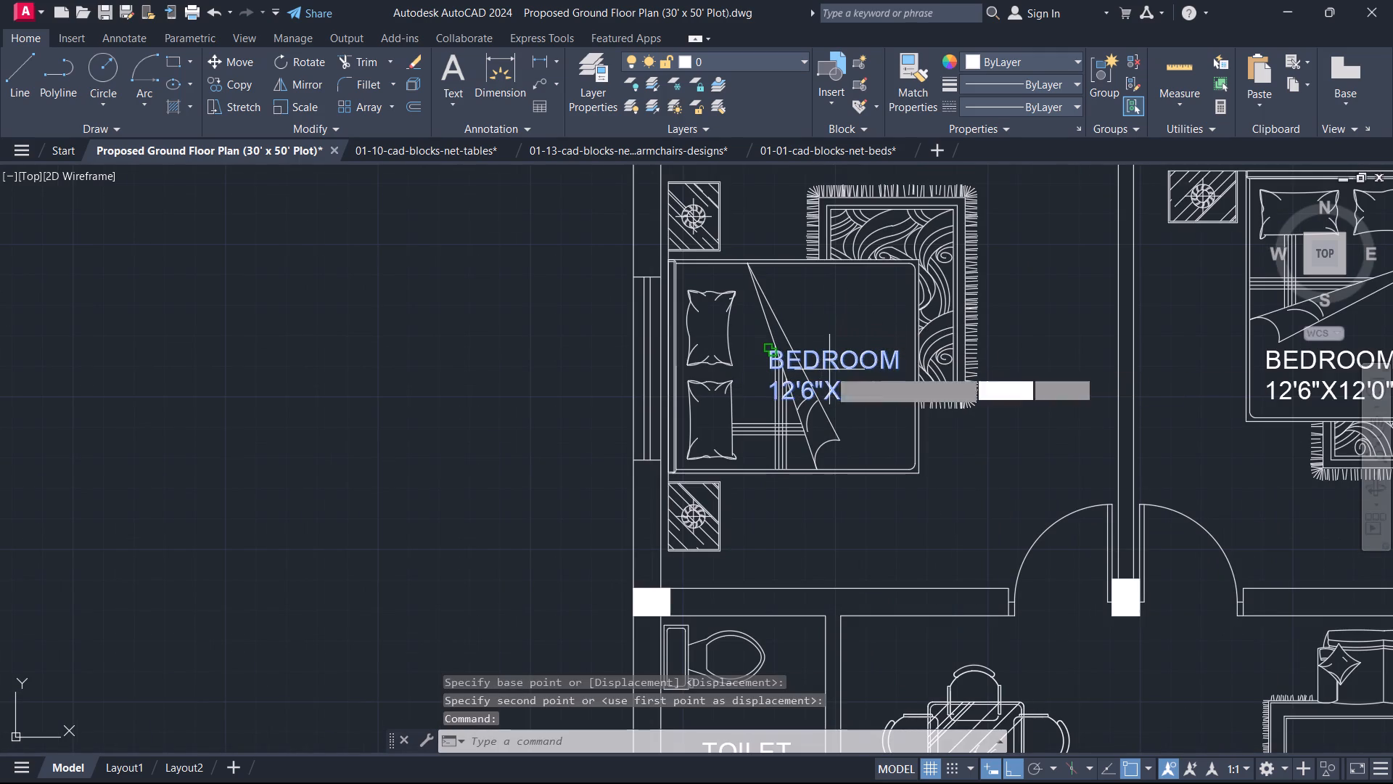
pyautogui.click(829, 369)
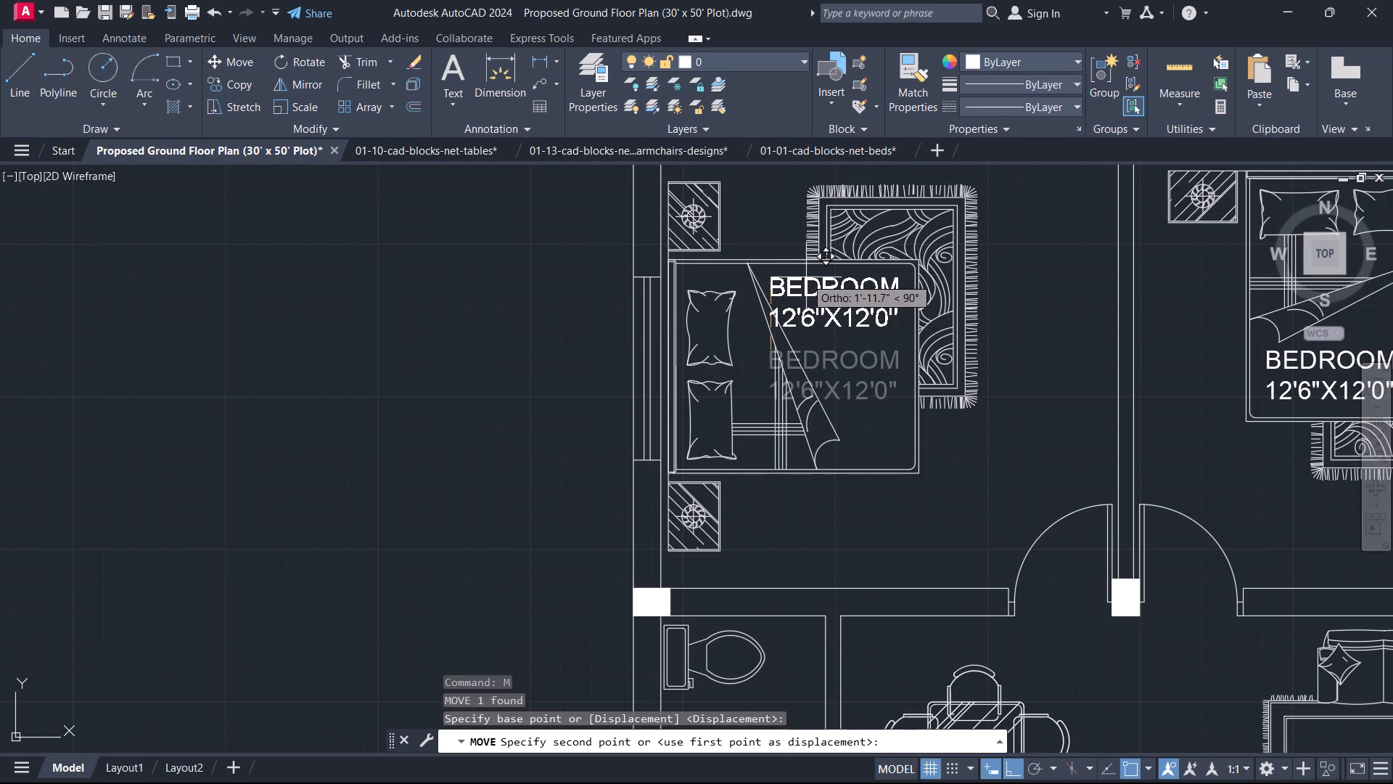
pyautogui.click(811, 272)
pyautogui.press('Escape')
# Shift the west bedroom's label farther west so its text clears the rug and stays within the bed outline.
pyautogui.scroll(2, 842, 303)
pyautogui.moveTo(842, 303); pyautogui.dragTo(842, 380, button='middle')
pyautogui.click(855, 396)
pyautogui.write('M')
pyautogui.press('space')
pyautogui.moveTo(876, 391); pyautogui.dragTo(866, 388)
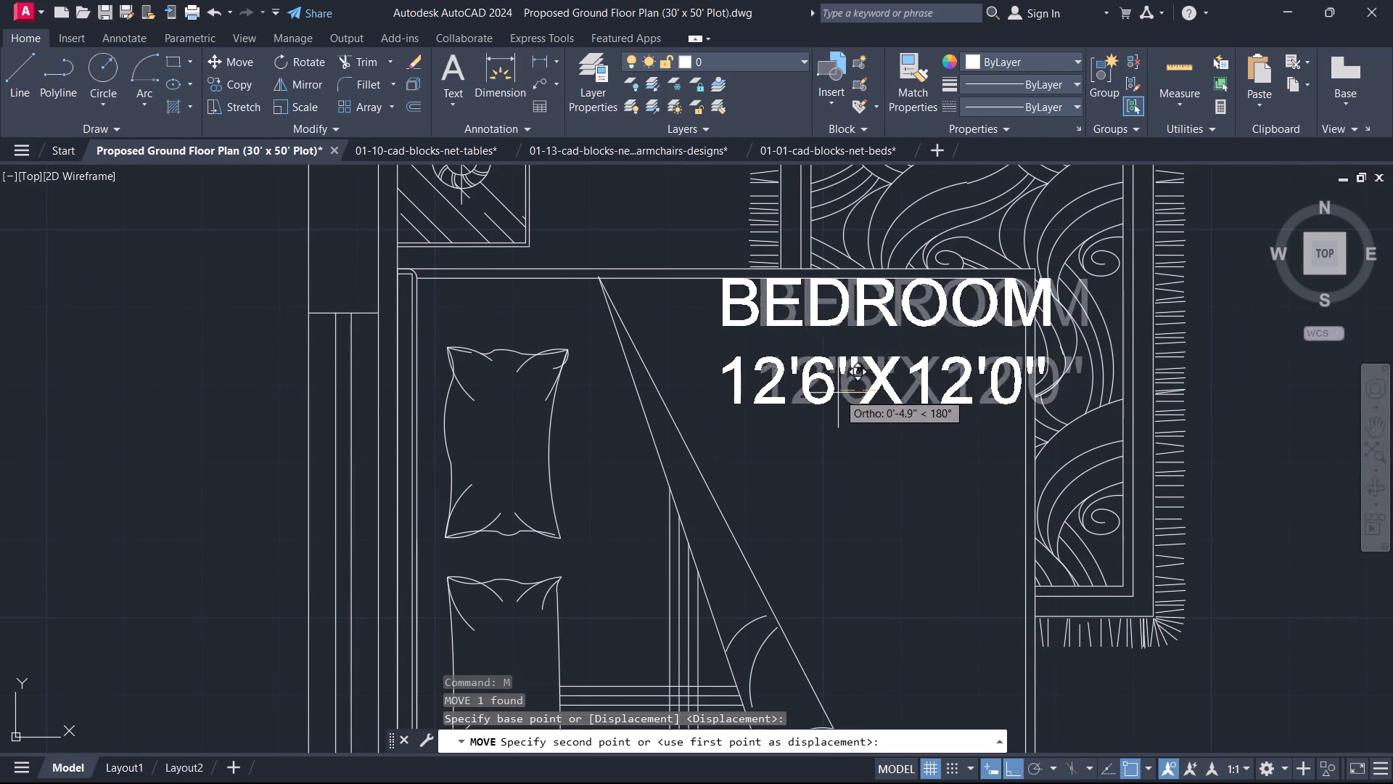
pyautogui.click(813, 391)
pyautogui.press('Escape')
# Nudge the west bedroom's label down from the bed's north edge and about 1.4" west.
pyautogui.click(834, 393)
pyautogui.write('M')
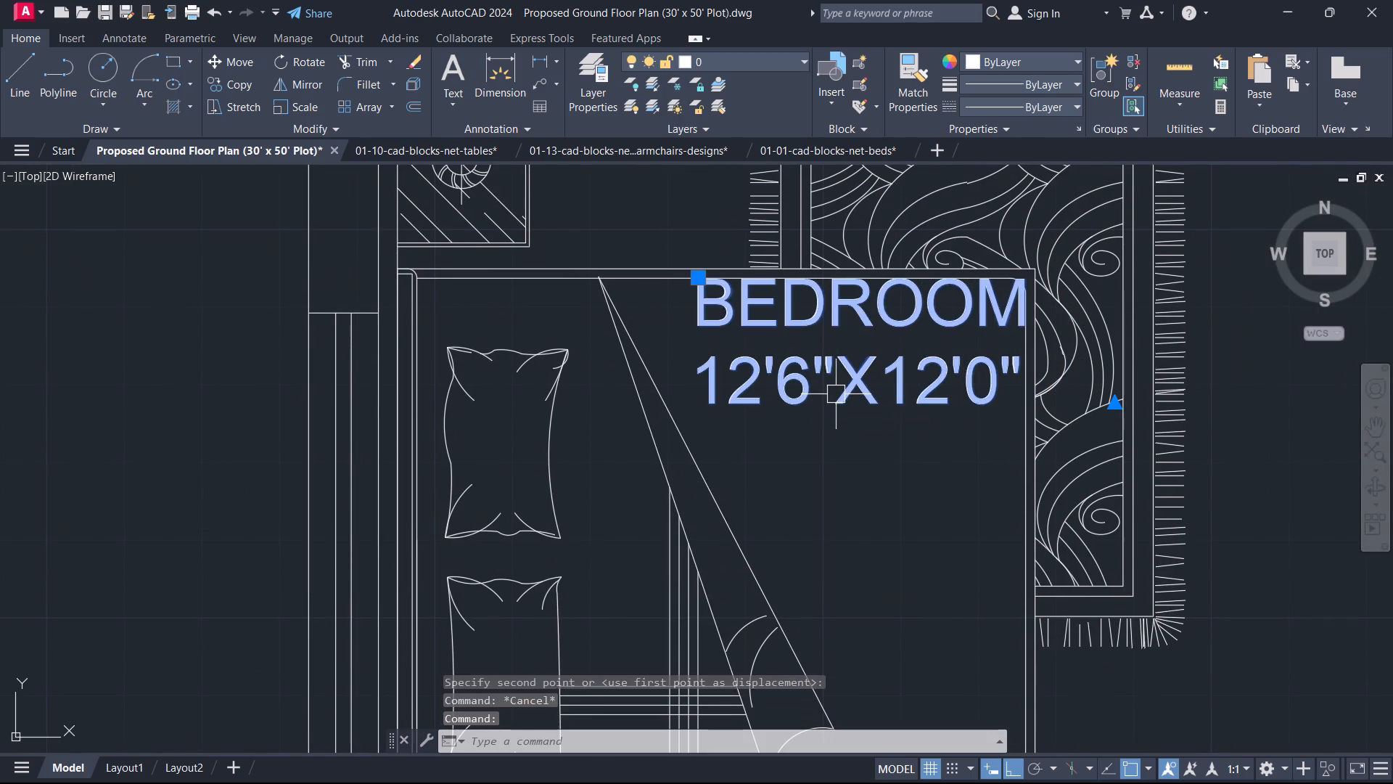
pyautogui.press('space')
pyautogui.click(838, 397)
pyautogui.click(842, 436)
pyautogui.press('Escape')
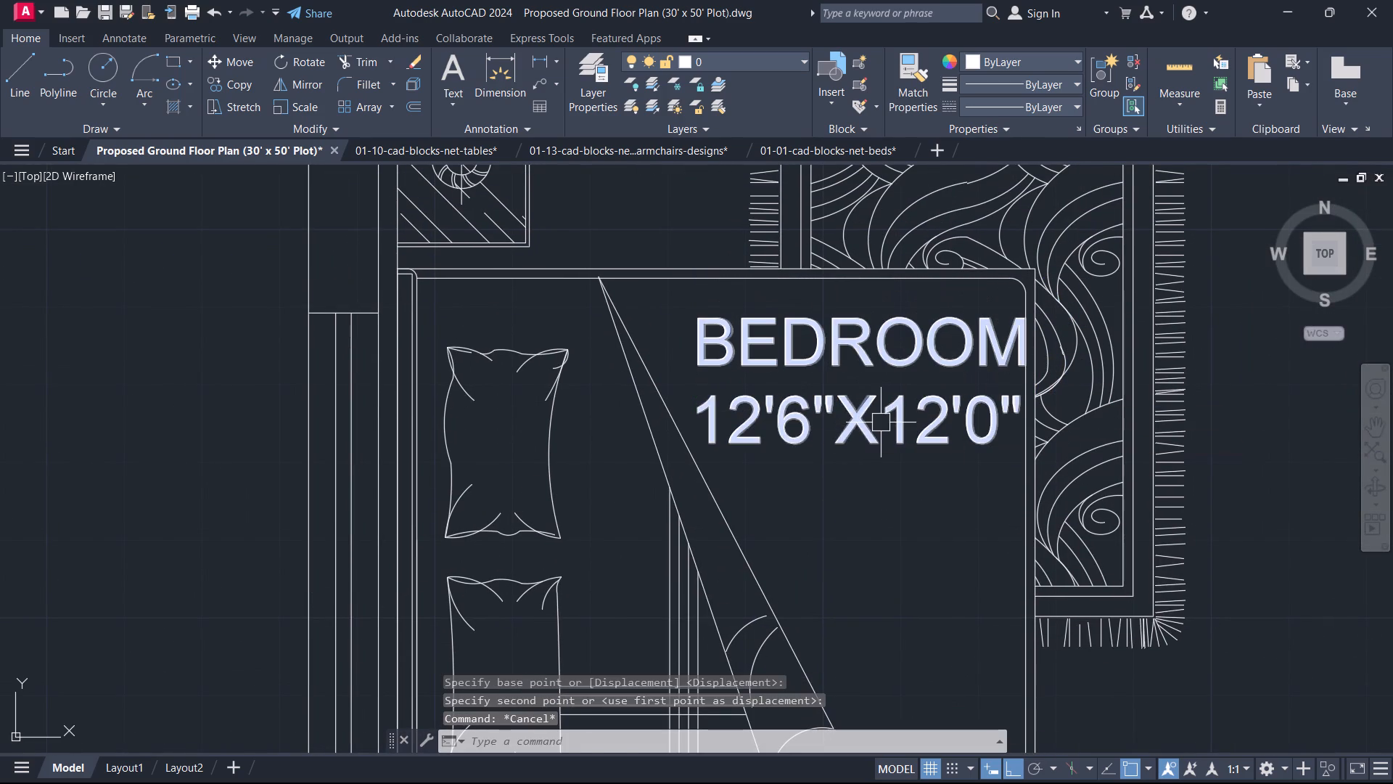
pyautogui.click(882, 422)
pyautogui.click(852, 422)
pyautogui.write('M')
pyautogui.press('space')
pyautogui.click(856, 422)
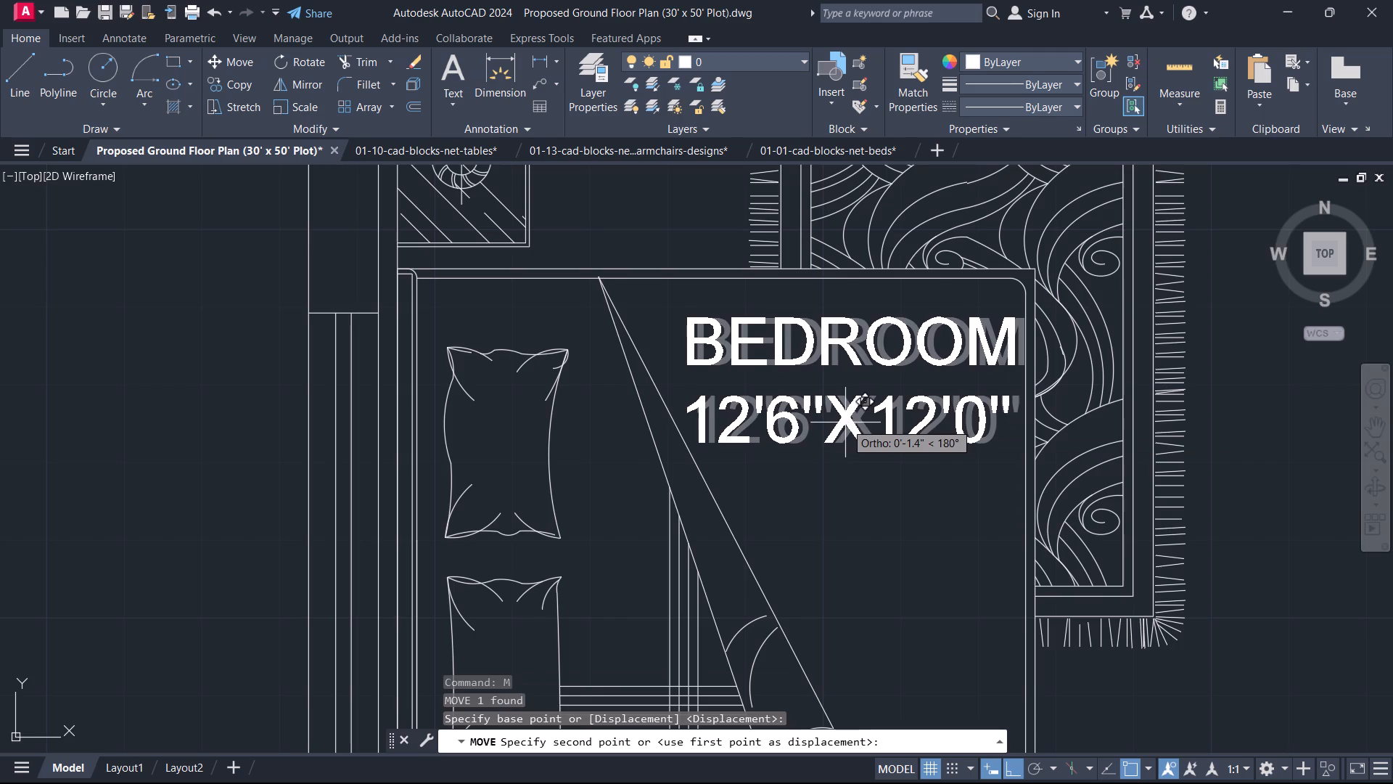
pyautogui.click(845, 422)
pyautogui.press('Escape')
# Review the furnished plan from the bedrooms through the hall and kitchen to the porch.
pyautogui.scroll(-2, 845, 422)
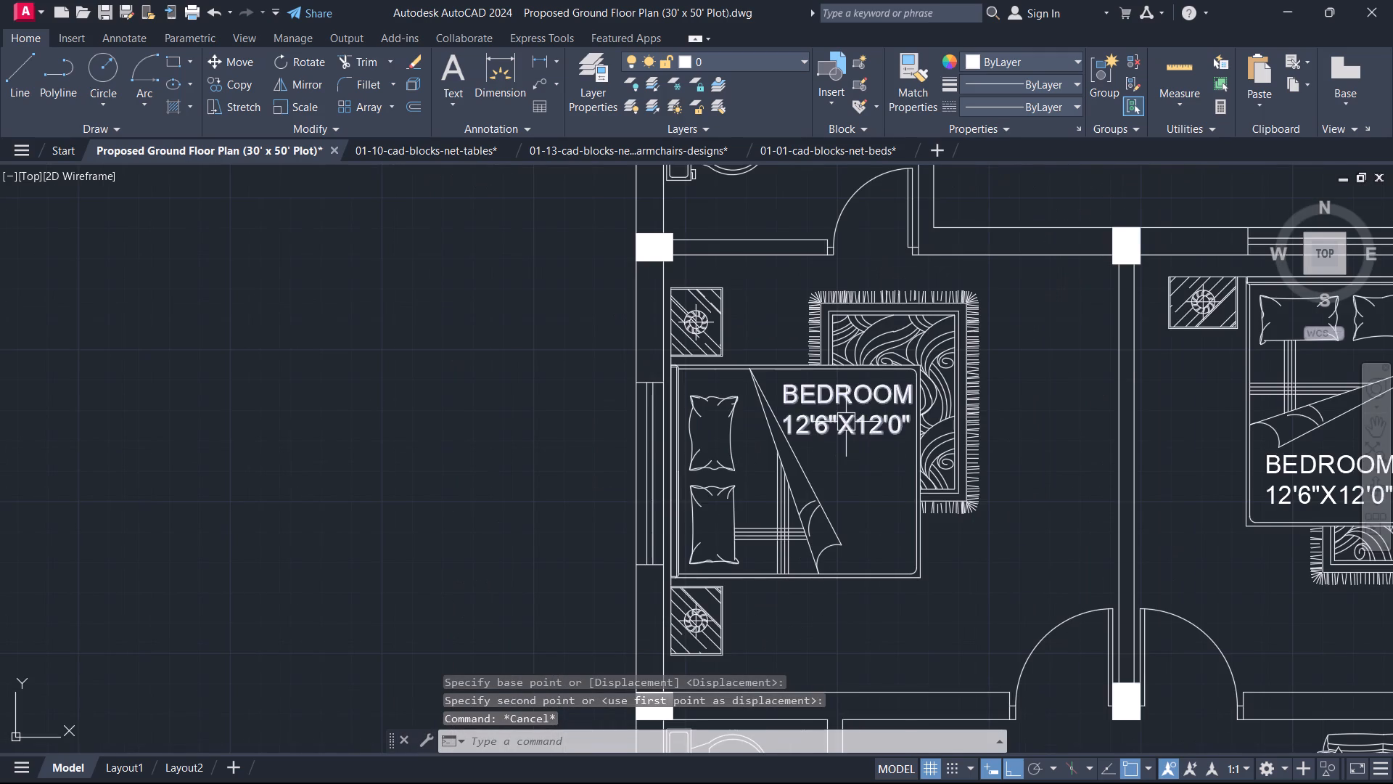
pyautogui.scroll(-1, 846, 422)
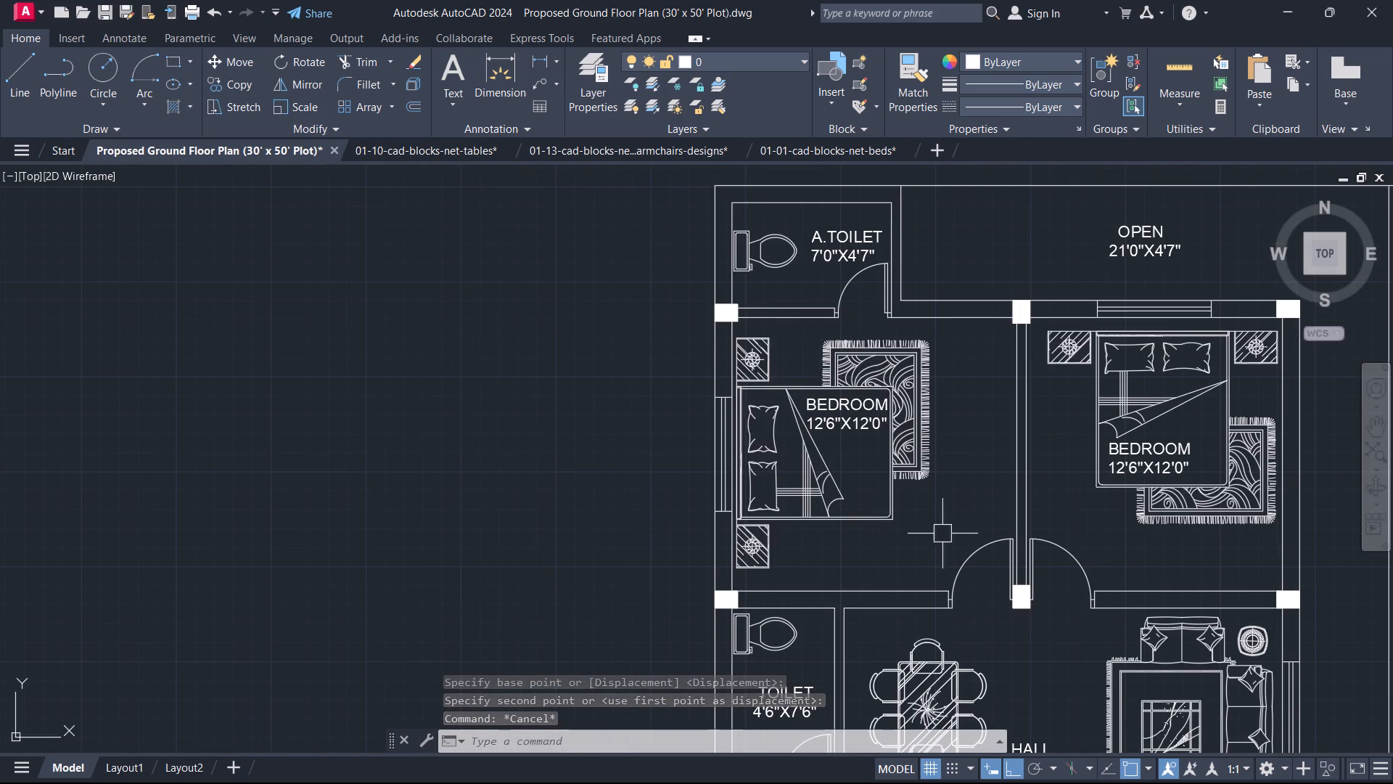
pyautogui.moveTo(942, 534); pyautogui.dragTo(869, 486, button='middle')
pyautogui.scroll(-1, 866, 483)
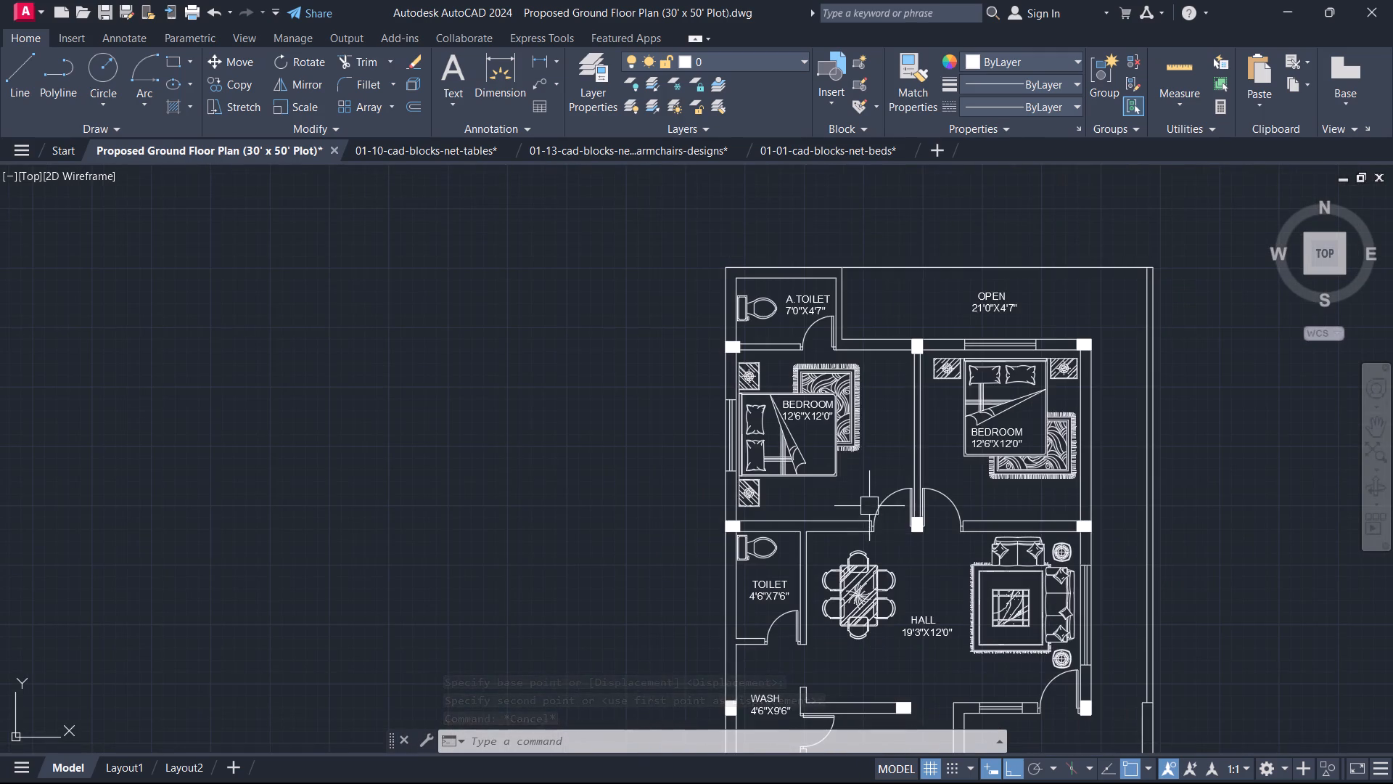
pyautogui.moveTo(880, 539); pyautogui.dragTo(881, 311, button='middle')
pyautogui.scroll(1, 919, 478)
pyautogui.moveTo(919, 499); pyautogui.dragTo(966, 414, button='middle')
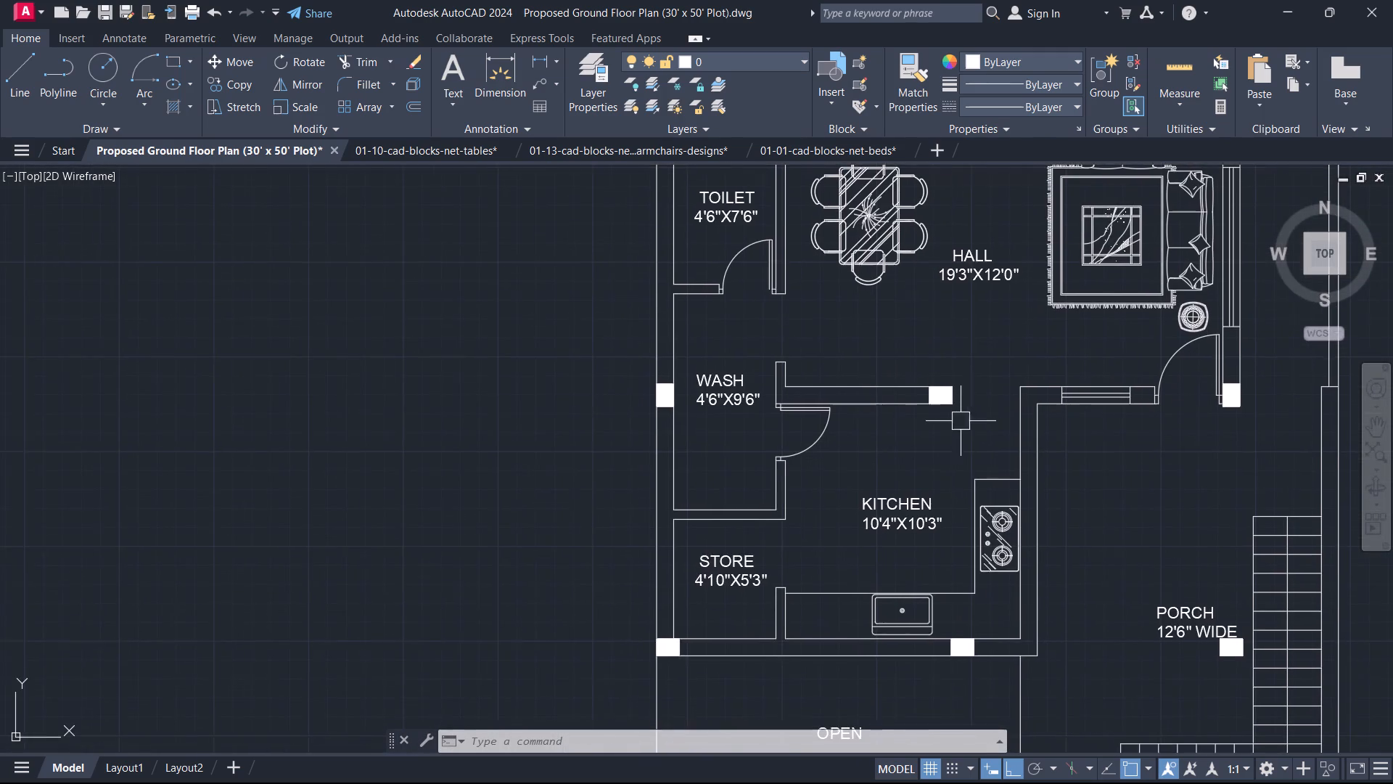
pyautogui.scroll(-1, 958, 422)
pyautogui.moveTo(949, 422); pyautogui.dragTo(955, 493, button='middle')
pyautogui.scroll(1, 947, 425)
pyautogui.scroll(-1, 837, 600)
pyautogui.moveTo(829, 603); pyautogui.dragTo(889, 513, button='middle')
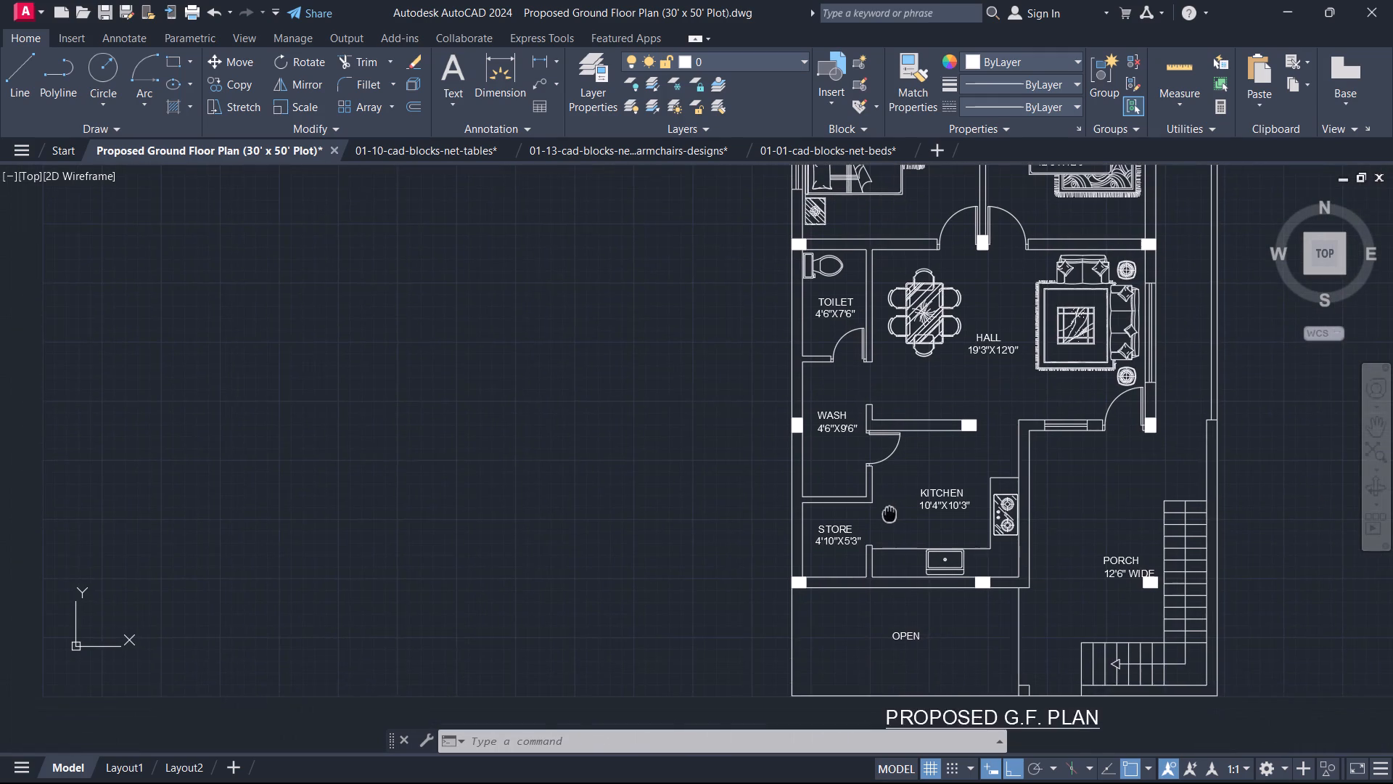
pyautogui.moveTo(889, 513); pyautogui.dragTo(845, 607, button='middle')
pyautogui.moveTo(961, 483); pyautogui.dragTo(890, 523, button='middle')
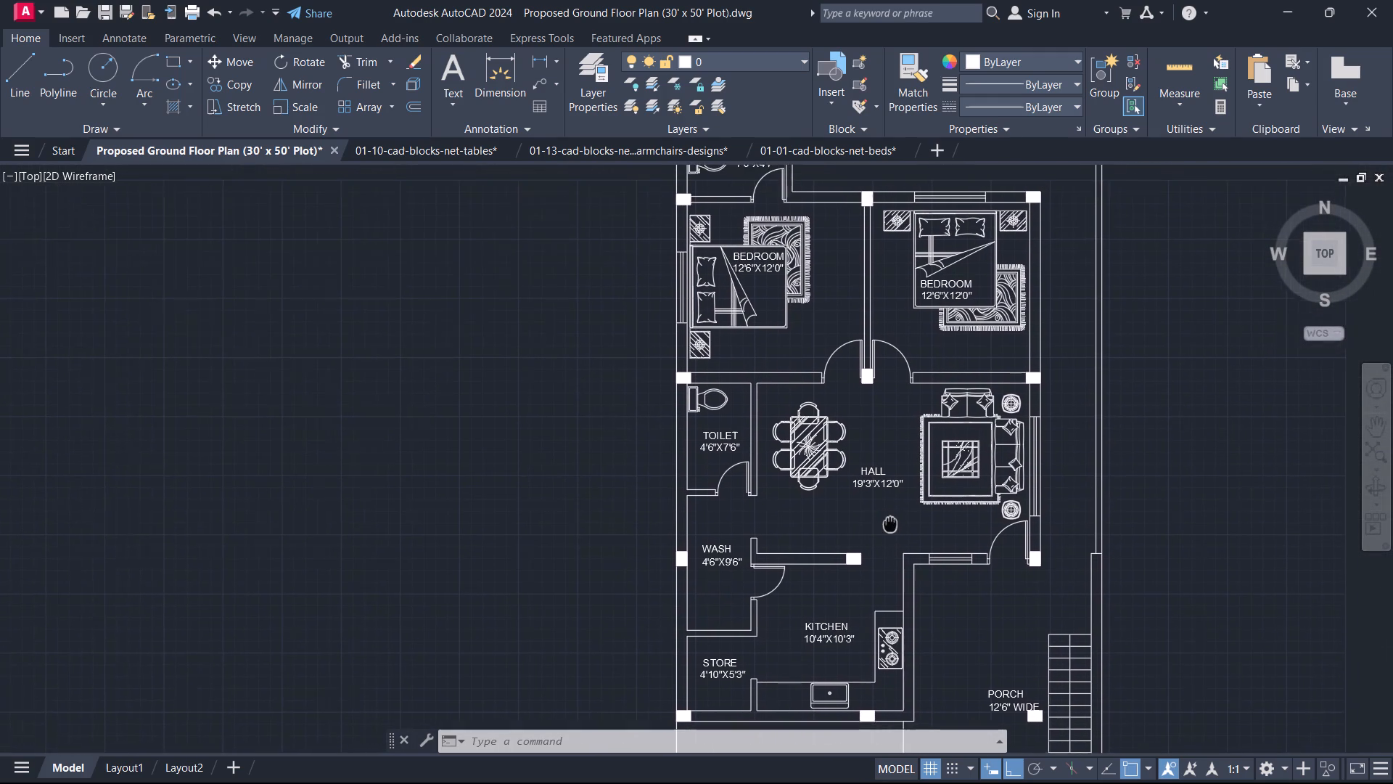
pyautogui.moveTo(890, 523); pyautogui.dragTo(882, 514, button='middle')
pyautogui.scroll(-1, 874, 507)
pyautogui.scroll(1, 874, 507)
pyautogui.moveTo(874, 507); pyautogui.dragTo(850, 528, button='middle')
pyautogui.scroll(-1, 850, 528)
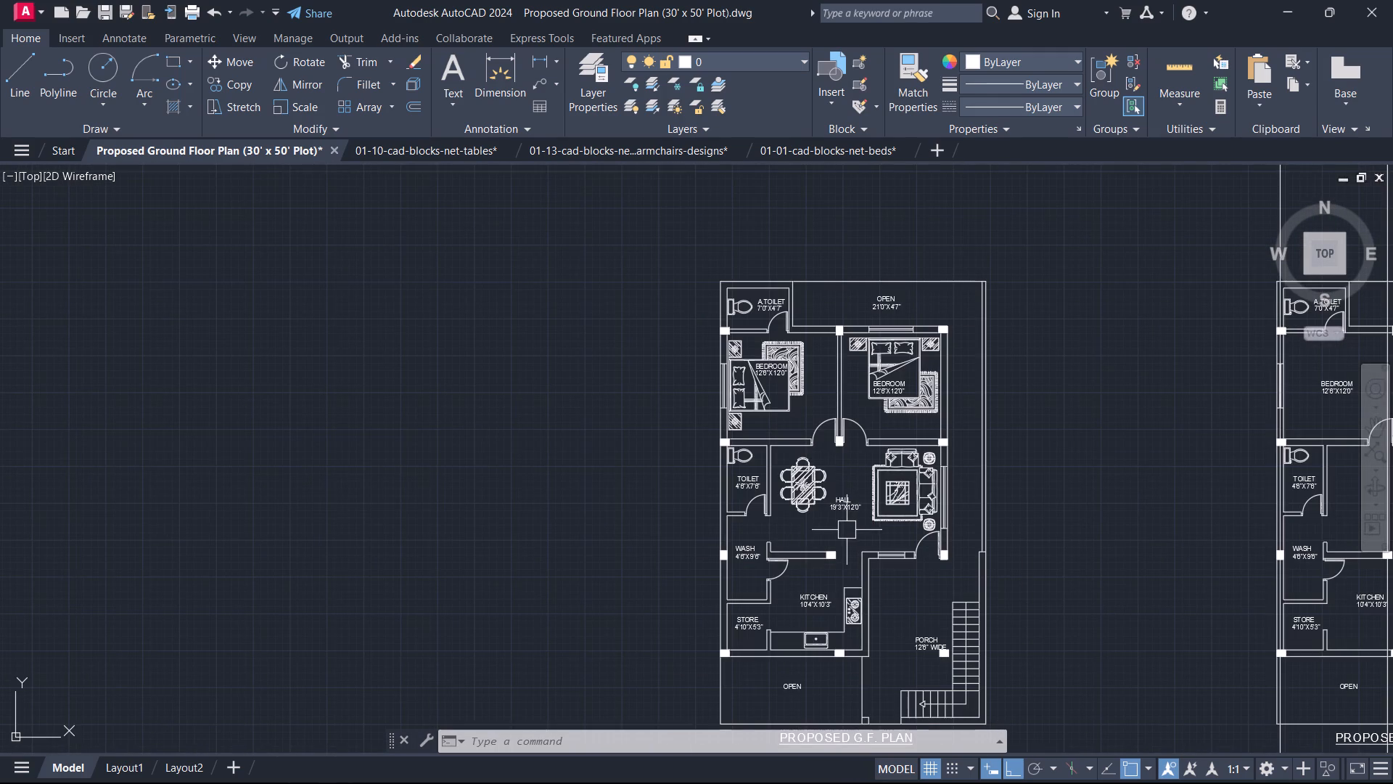
pyautogui.scroll(1, 845, 531)
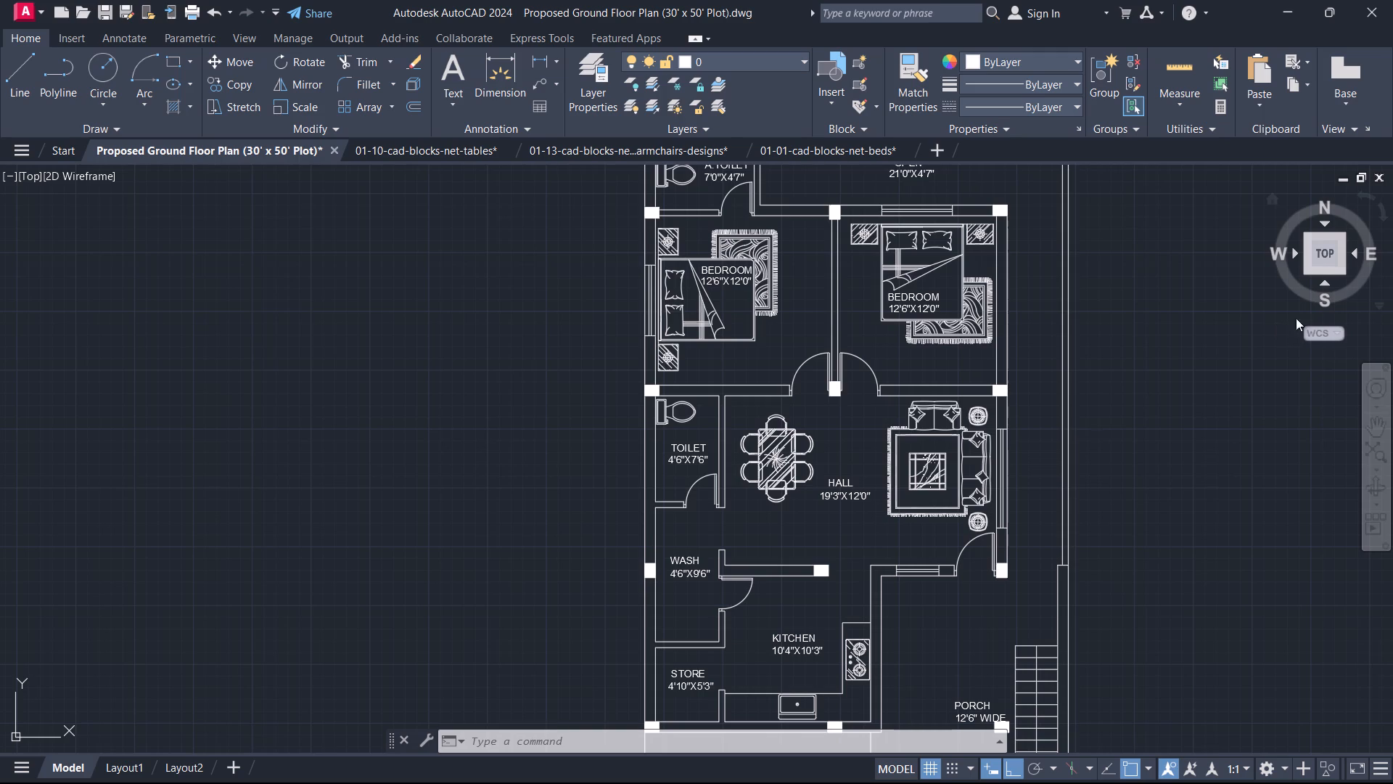
# Draw a horizontal construction line through the midpoint of the store's southwest column in the unfurnished plan copy.
pyautogui.scroll(-3, 824, 416)
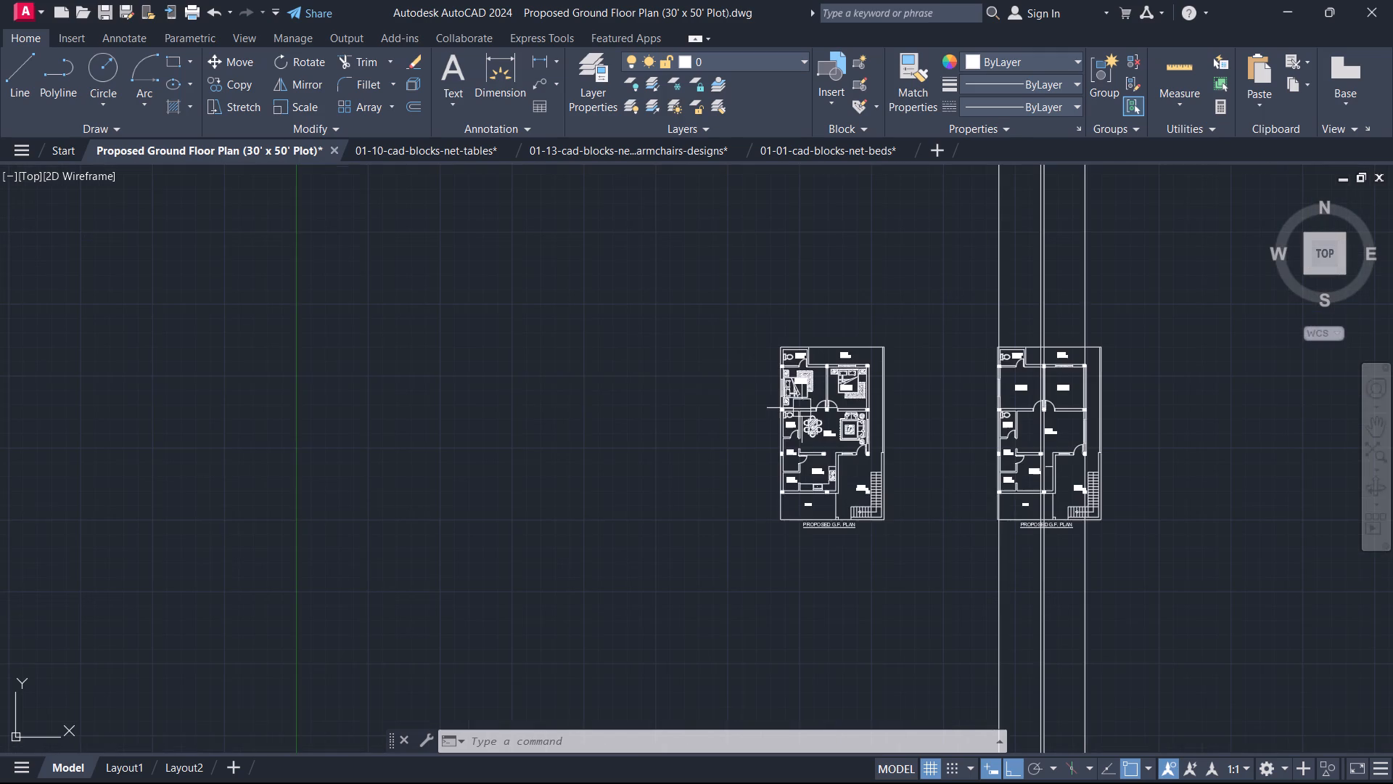
pyautogui.scroll(1, 784, 500)
pyautogui.moveTo(784, 500); pyautogui.dragTo(169, 528, button='middle')
pyautogui.scroll(2, 548, 560)
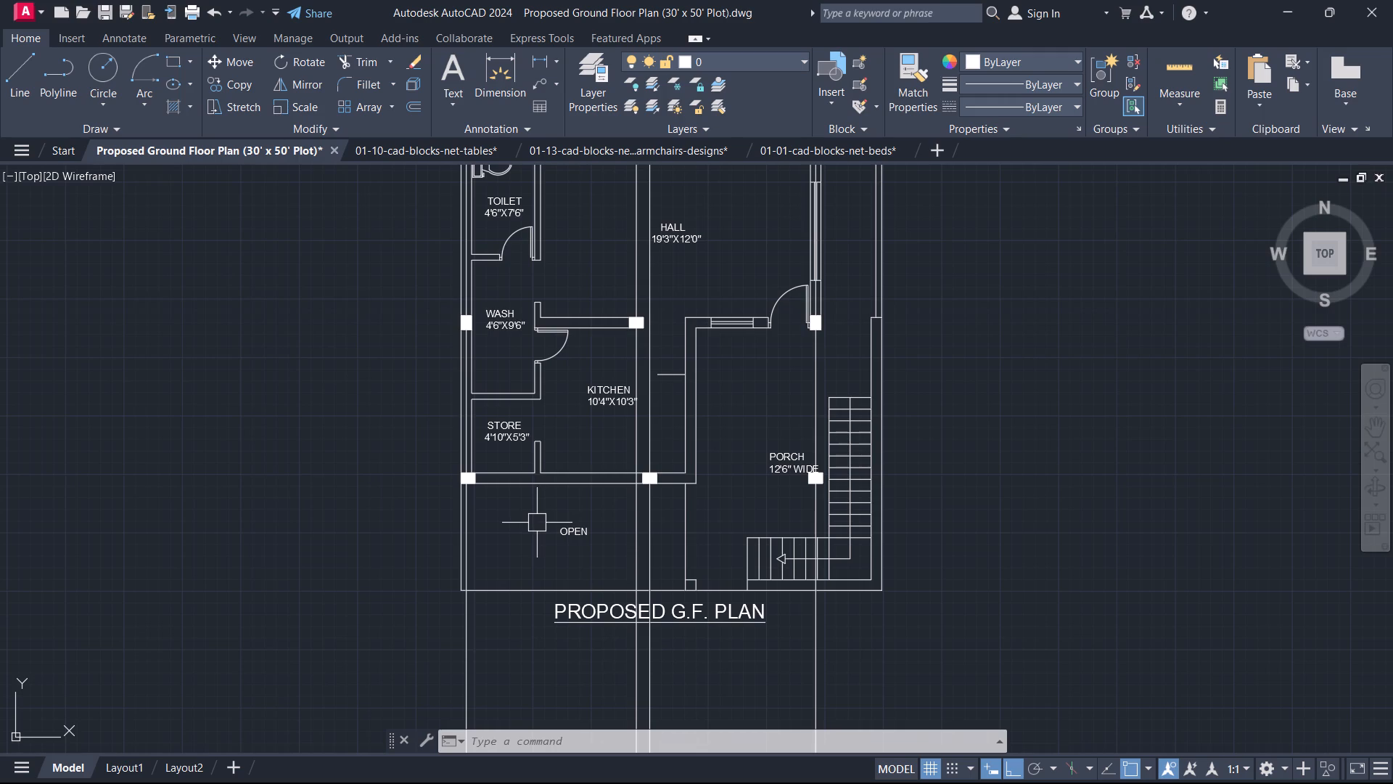
pyautogui.write('XL')
pyautogui.press('space')
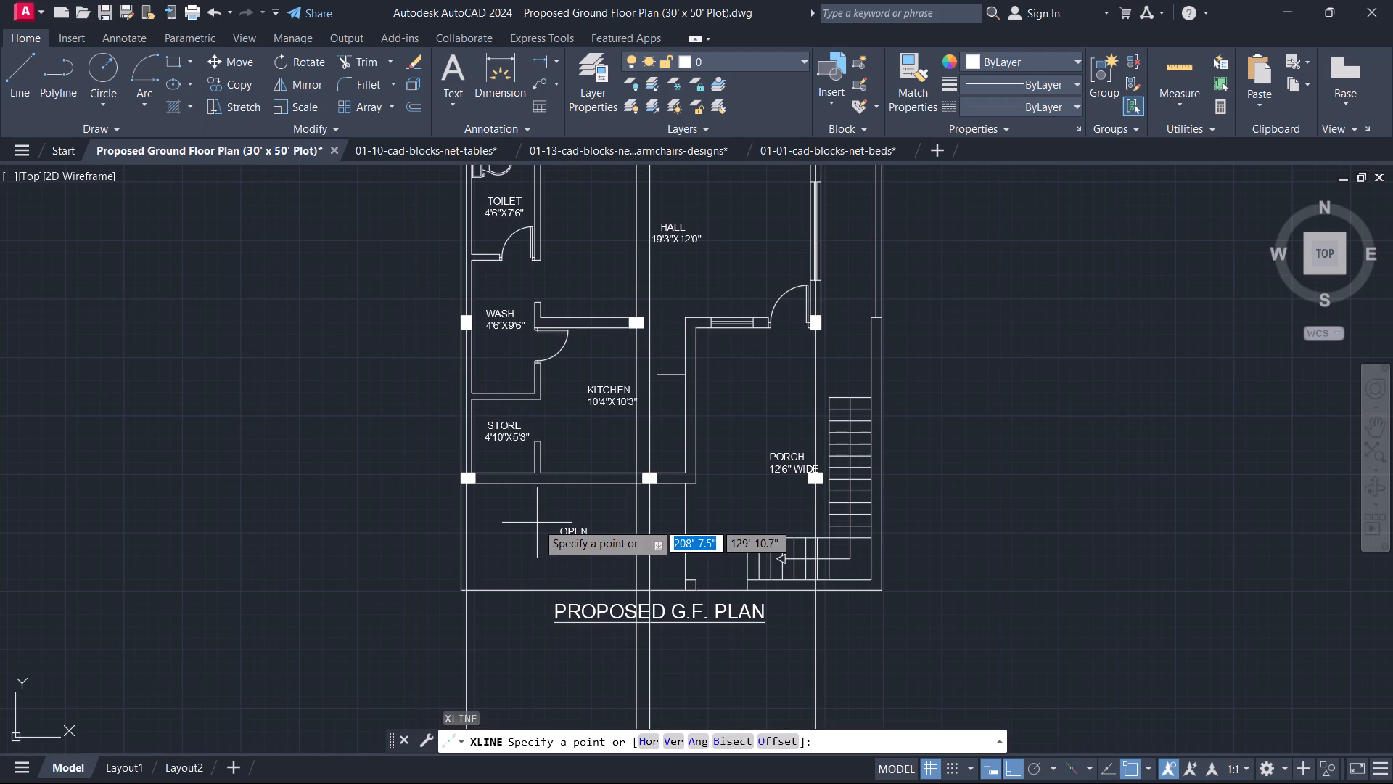
pyautogui.write('H')
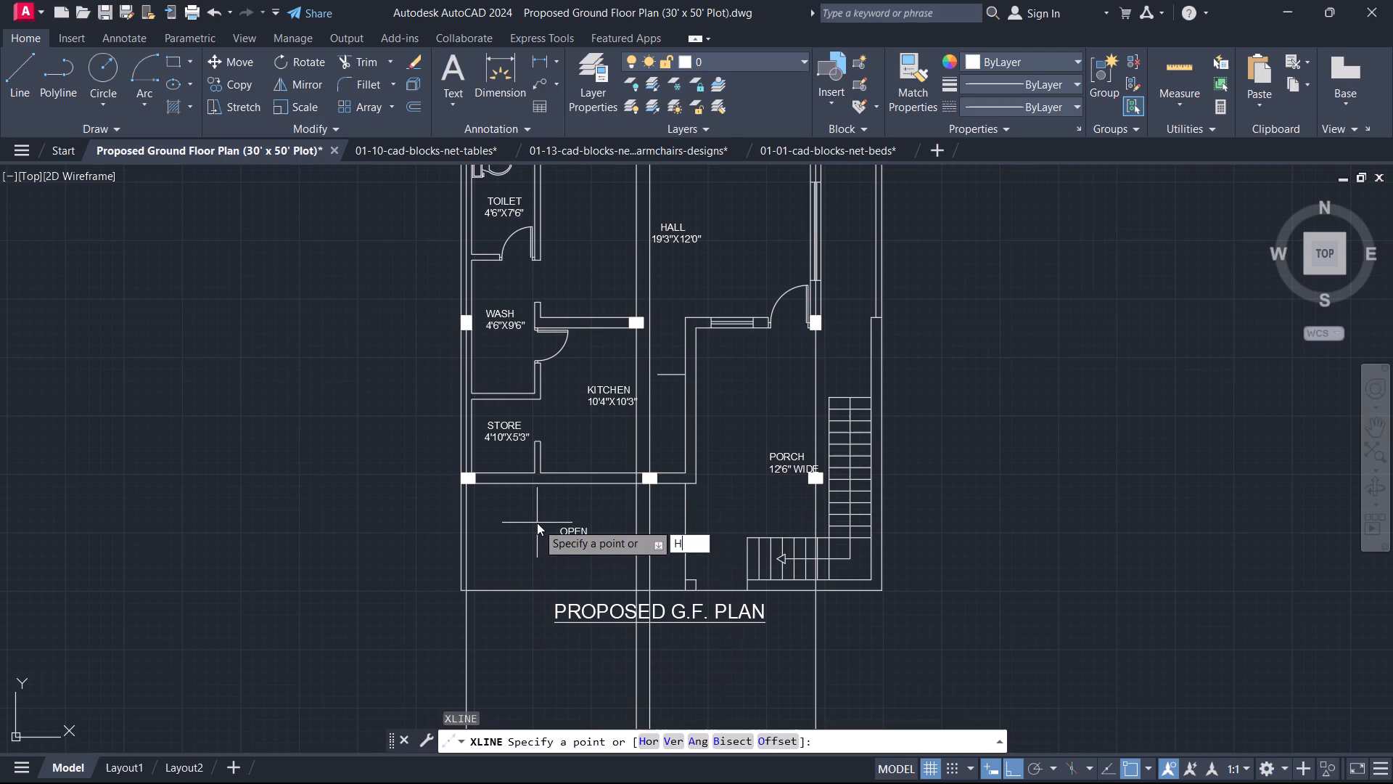
pyautogui.press('space')
pyautogui.scroll(3, 494, 523)
pyautogui.scroll(3, 411, 394)
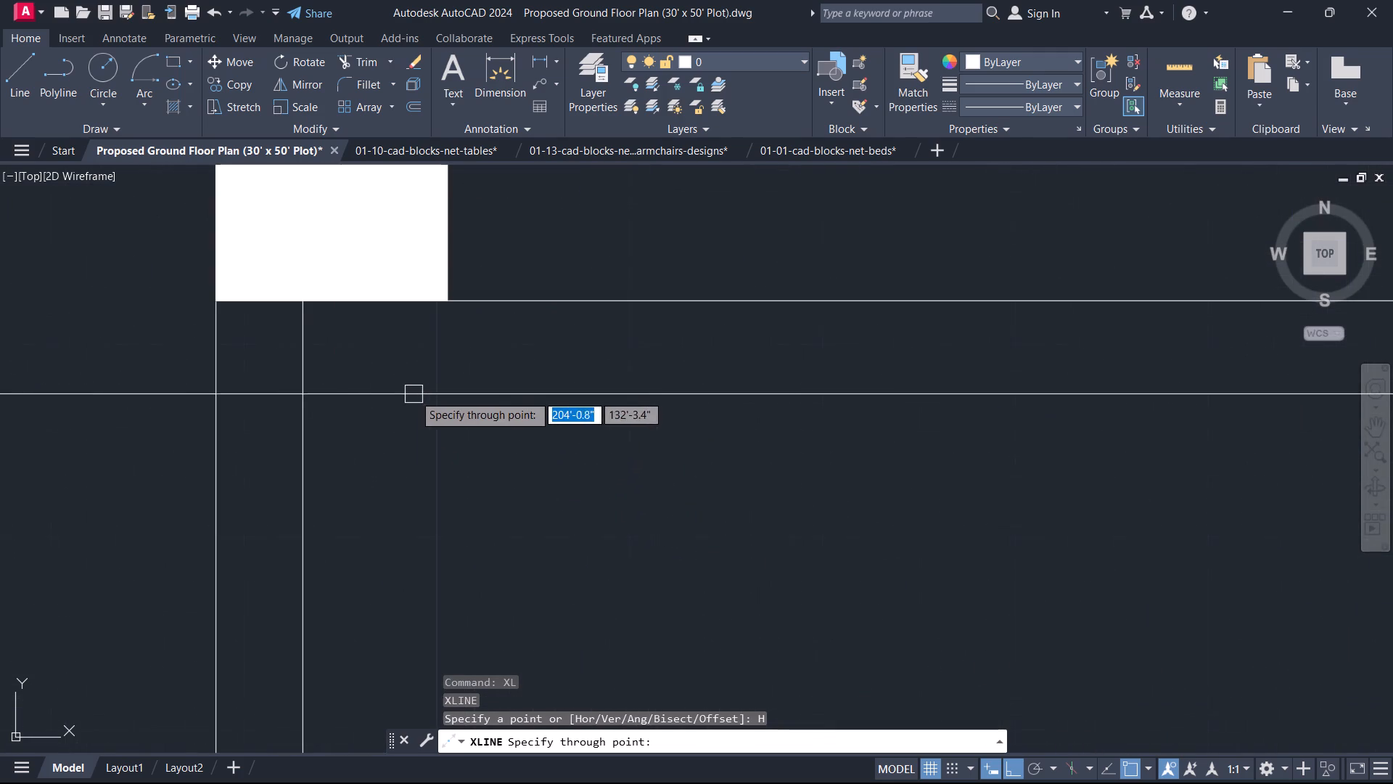
pyautogui.moveTo(424, 291); pyautogui.dragTo(469, 511, button='middle')
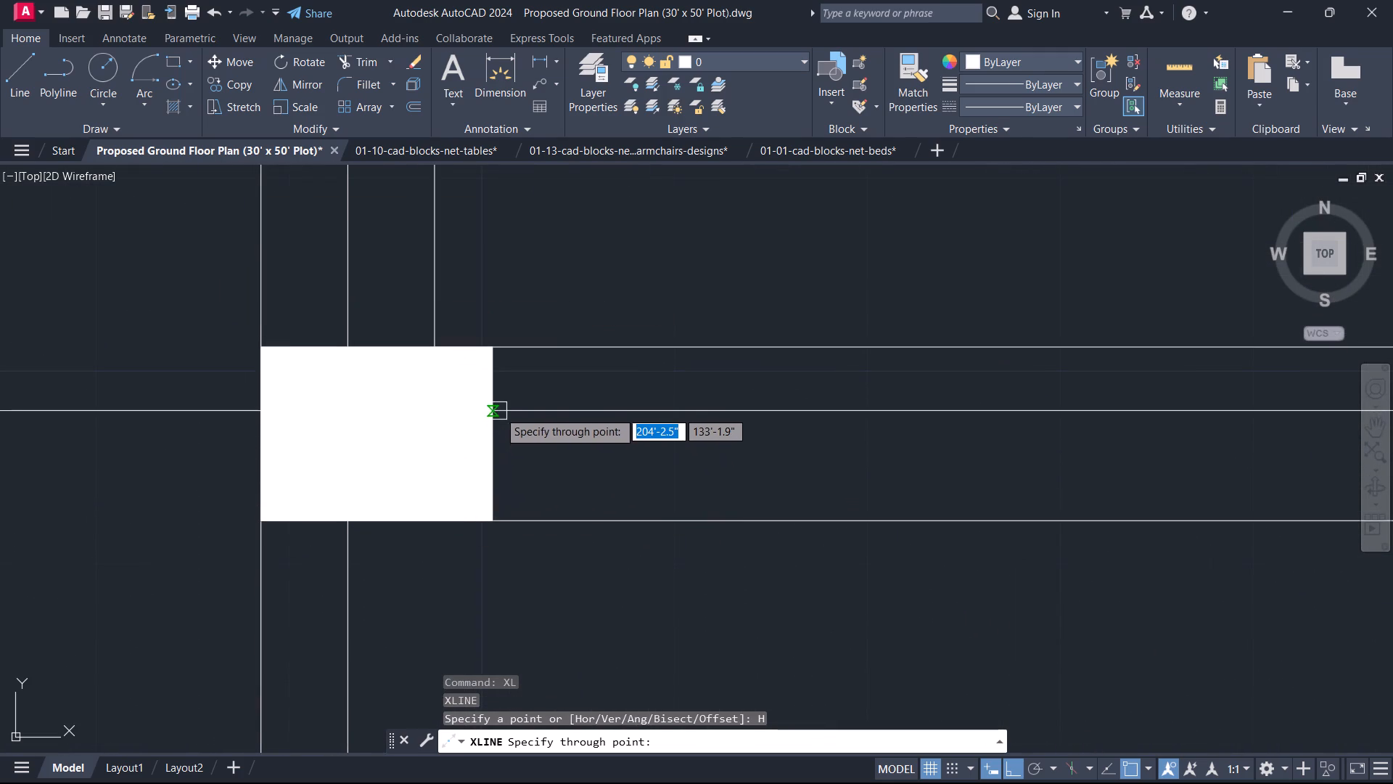
pyautogui.click(491, 430)
# Add horizontal construction lines through the midpoints of the west-wall columns beside the wash and at the toilet's north corner.
pyautogui.scroll(-7, 485, 558)
pyautogui.scroll(-2, 524, 498)
pyautogui.scroll(1, 527, 458)
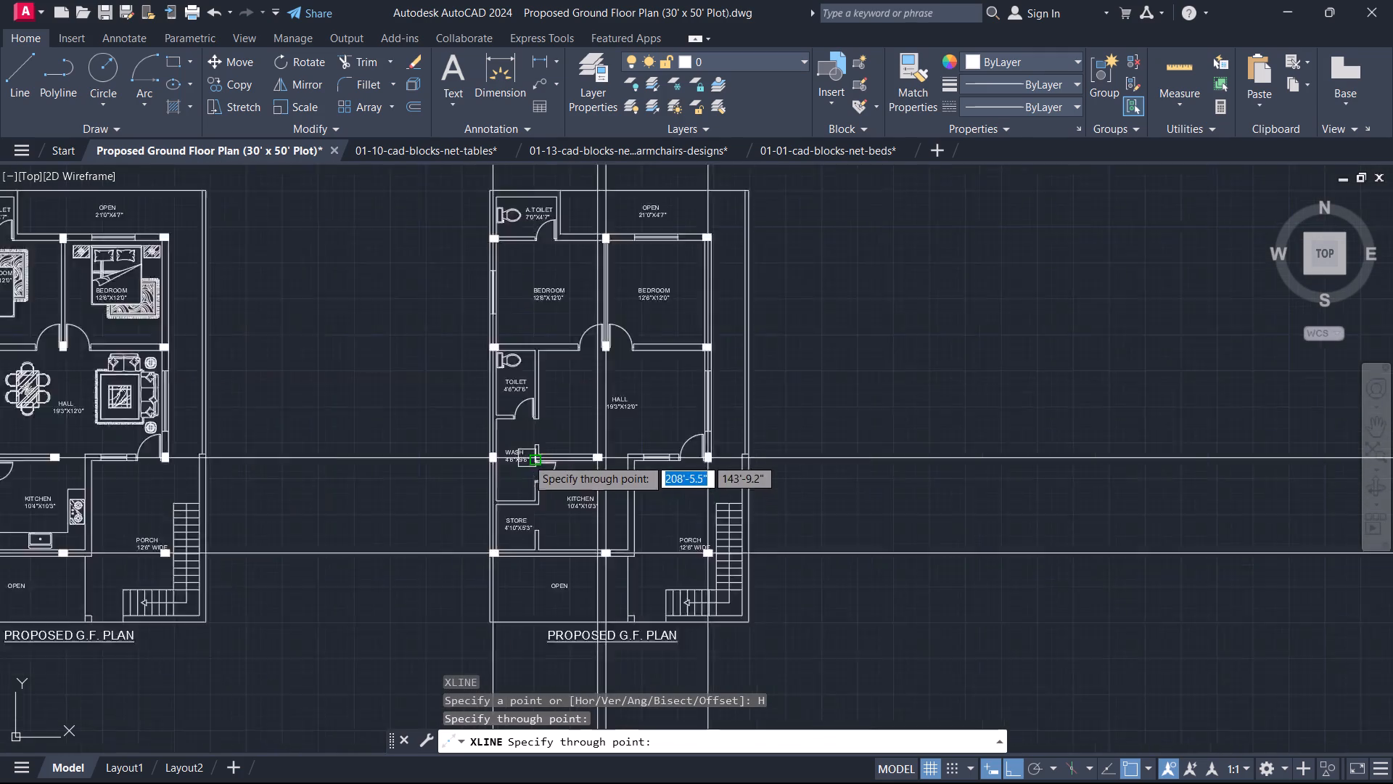
pyautogui.scroll(5, 527, 458)
pyautogui.click(294, 472)
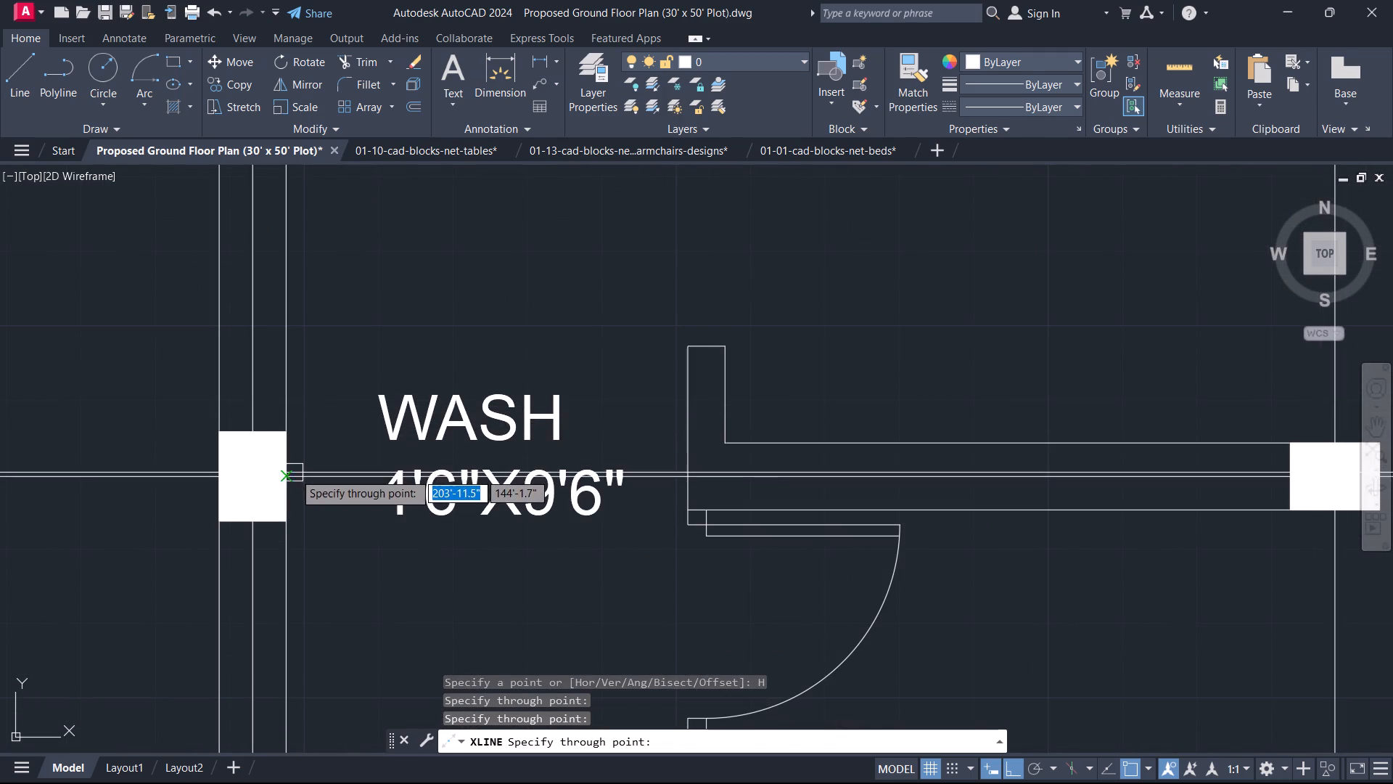
pyautogui.scroll(-4, 351, 481)
pyautogui.moveTo(415, 430); pyautogui.dragTo(519, 595, button='middle')
pyautogui.scroll(3, 453, 524)
pyautogui.scroll(2, 504, 385)
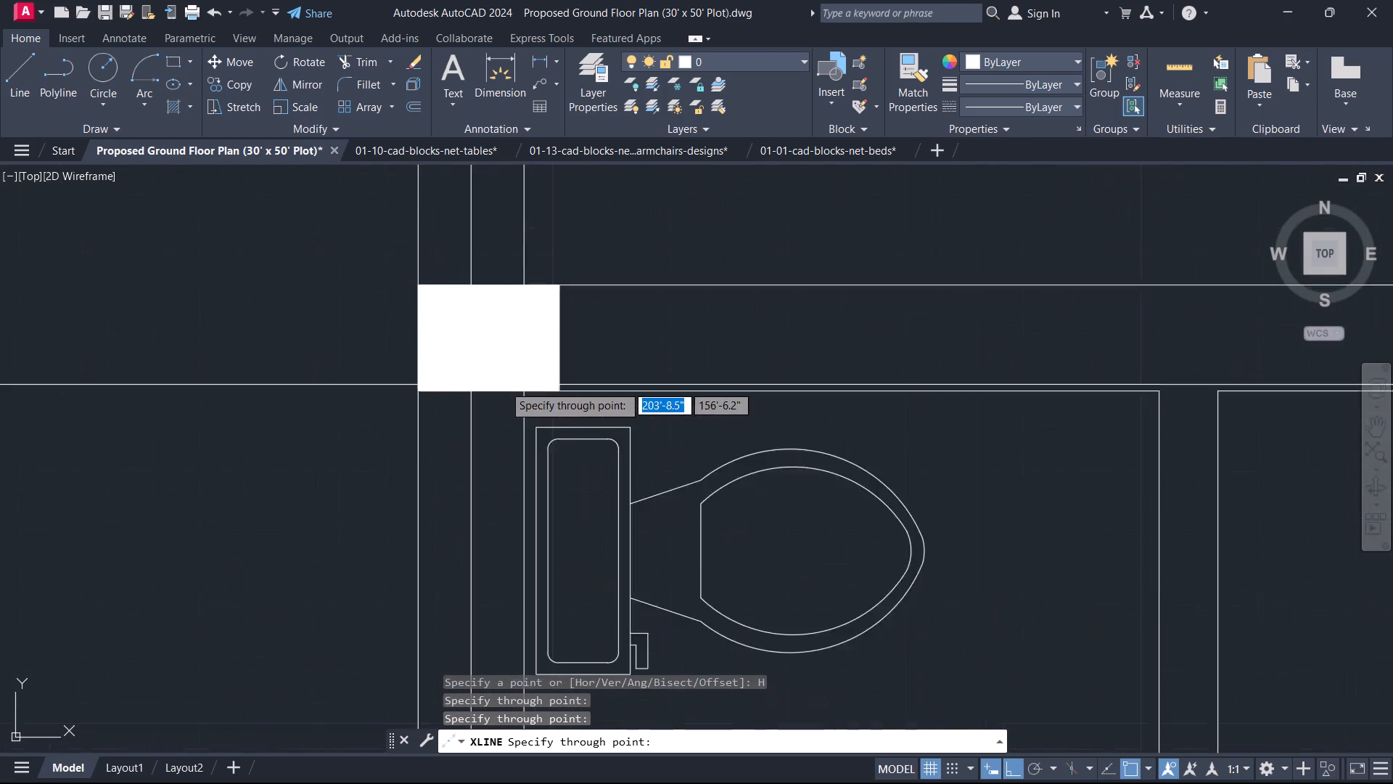
pyautogui.scroll(1, 504, 384)
pyautogui.click(587, 309)
# Add a horizontal construction line through the midpoint of the west-wall column between the A. Toilet and the bedroom.
pyautogui.scroll(-3, 586, 315)
pyautogui.scroll(1, 586, 322)
pyautogui.scroll(-4, 586, 327)
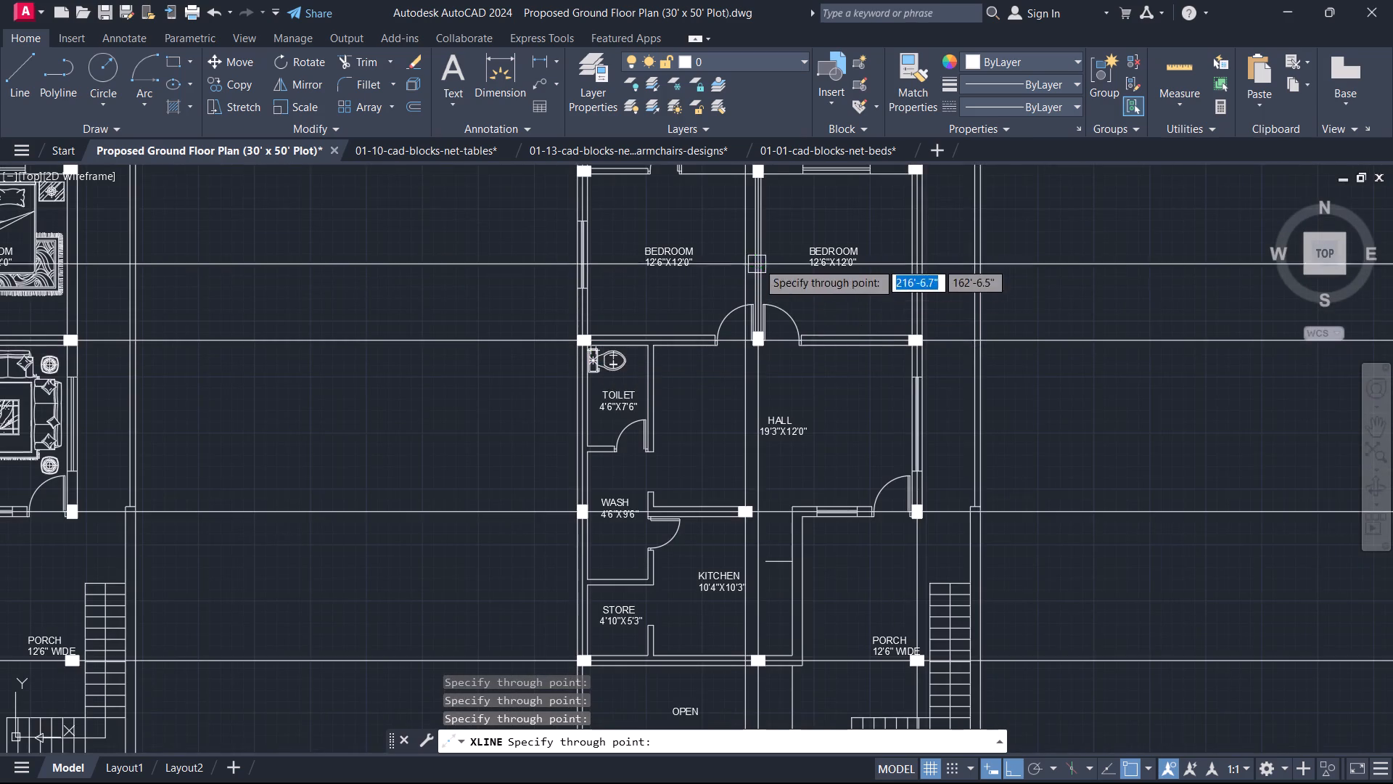
pyautogui.moveTo(757, 261); pyautogui.dragTo(812, 507, button='middle')
pyautogui.scroll(6, 649, 413)
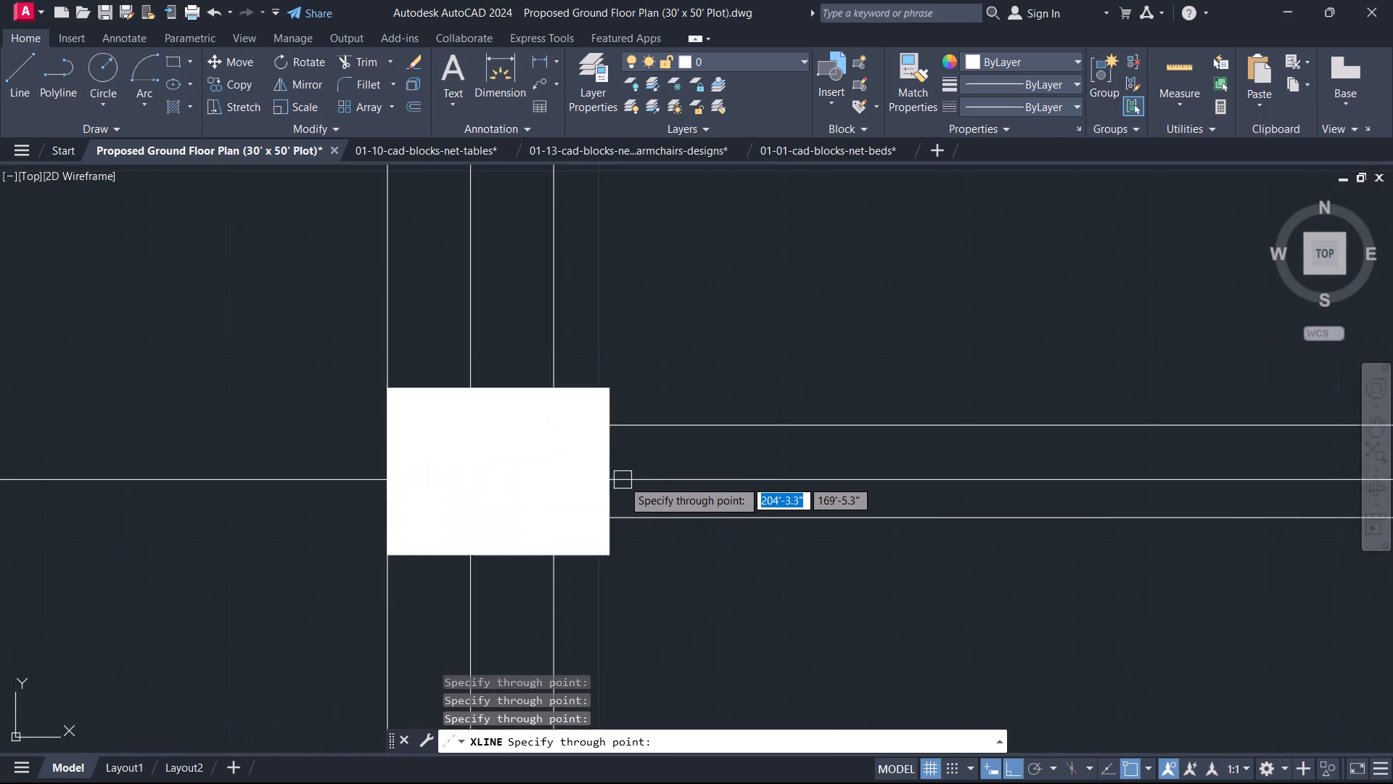
pyautogui.click(610, 467)
pyautogui.press('Escape')
pyautogui.scroll(-2, 610, 467)
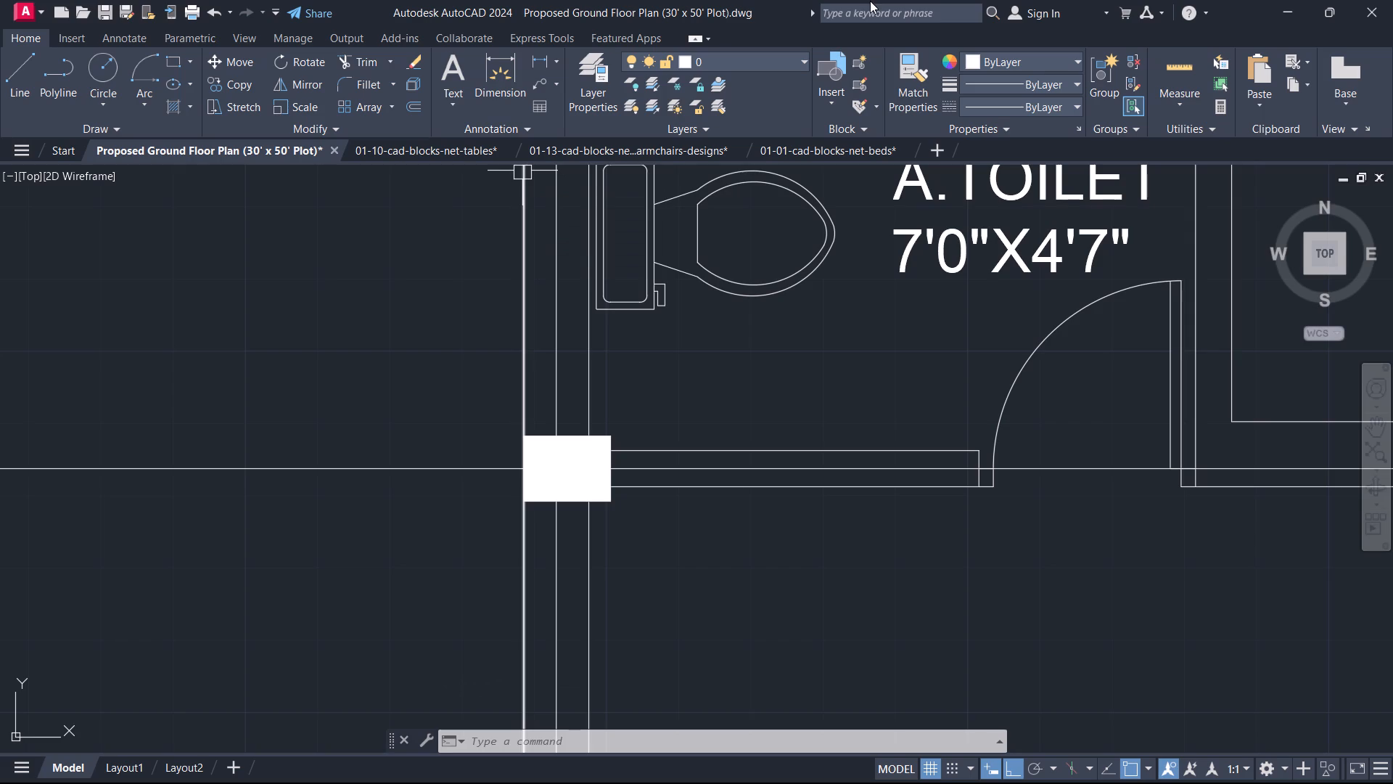
# Trim the four horizontal construction lines off west of the unfurnished plan copy.
pyautogui.scroll(-3, 776, 175)
pyautogui.scroll(-3, 659, 364)
pyautogui.moveTo(657, 391); pyautogui.dragTo(712, 420, button='middle')
pyautogui.scroll(2, 708, 481)
pyautogui.moveTo(686, 482); pyautogui.dragTo(334, 446, button='middle')
pyautogui.scroll(-2, 364, 571)
pyautogui.scroll(1, 348, 659)
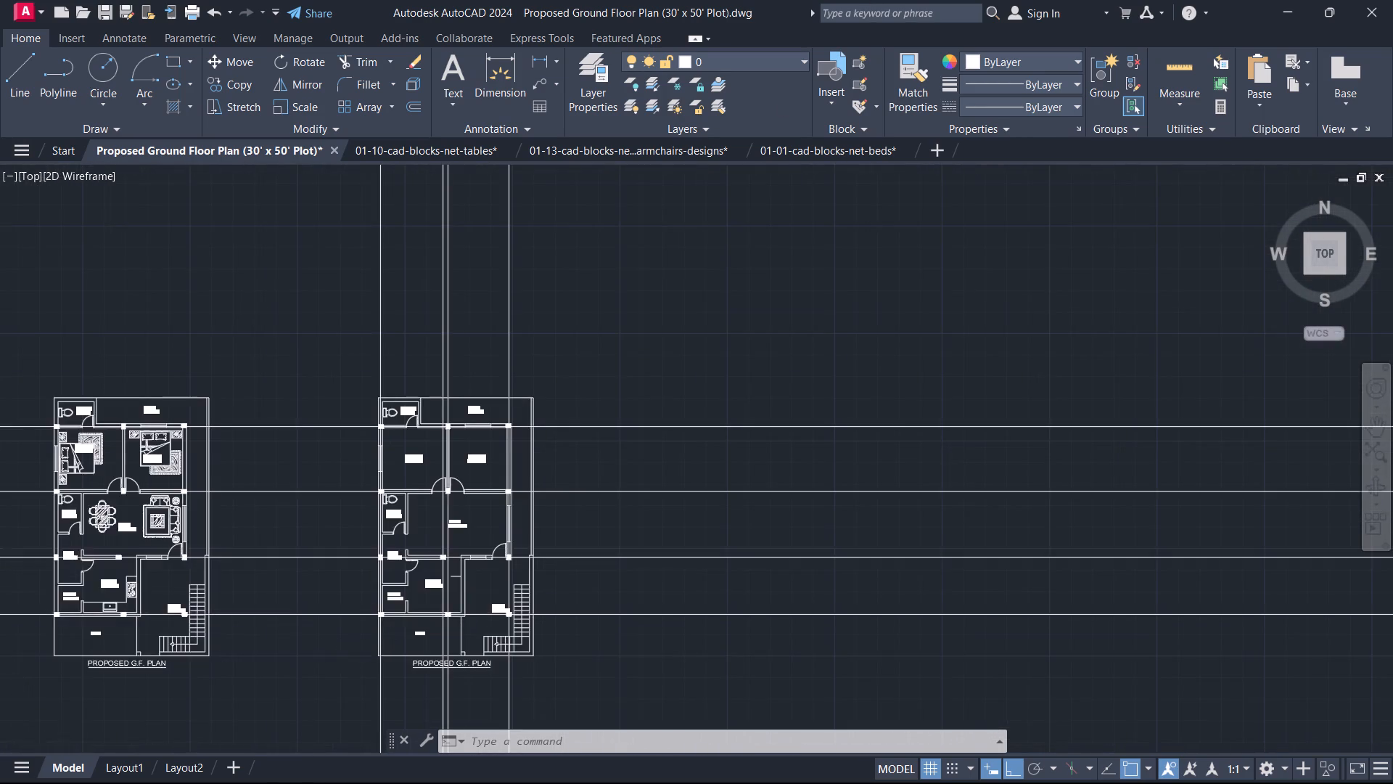
pyautogui.moveTo(324, 666); pyautogui.dragTo(178, 695, button='middle')
pyautogui.write('TR')
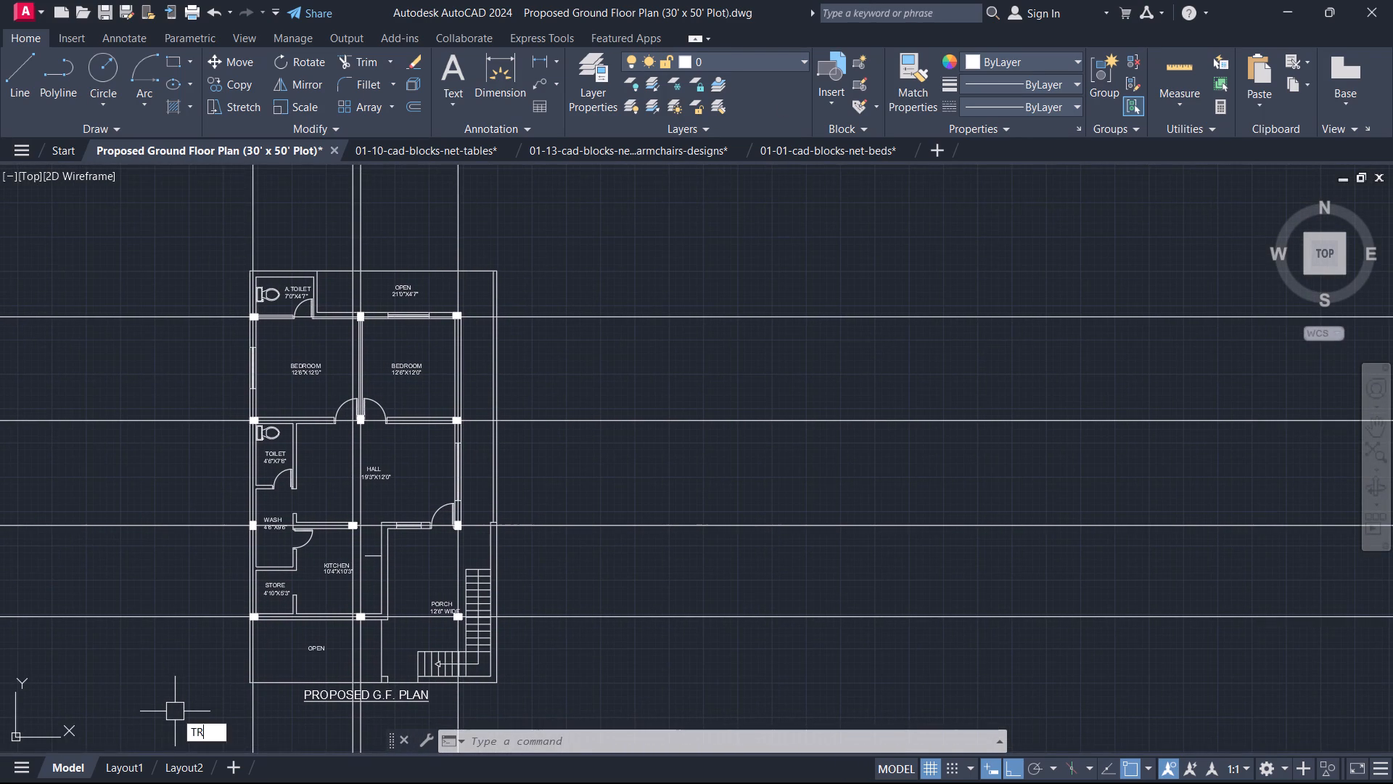
pyautogui.press('space')
pyautogui.moveTo(183, 682); pyautogui.dragTo(188, 673)
pyautogui.click(146, 234)
# Trim the vertical construction lines just below the unfurnished plan's south boundary.
pyautogui.scroll(-1, 202, 412)
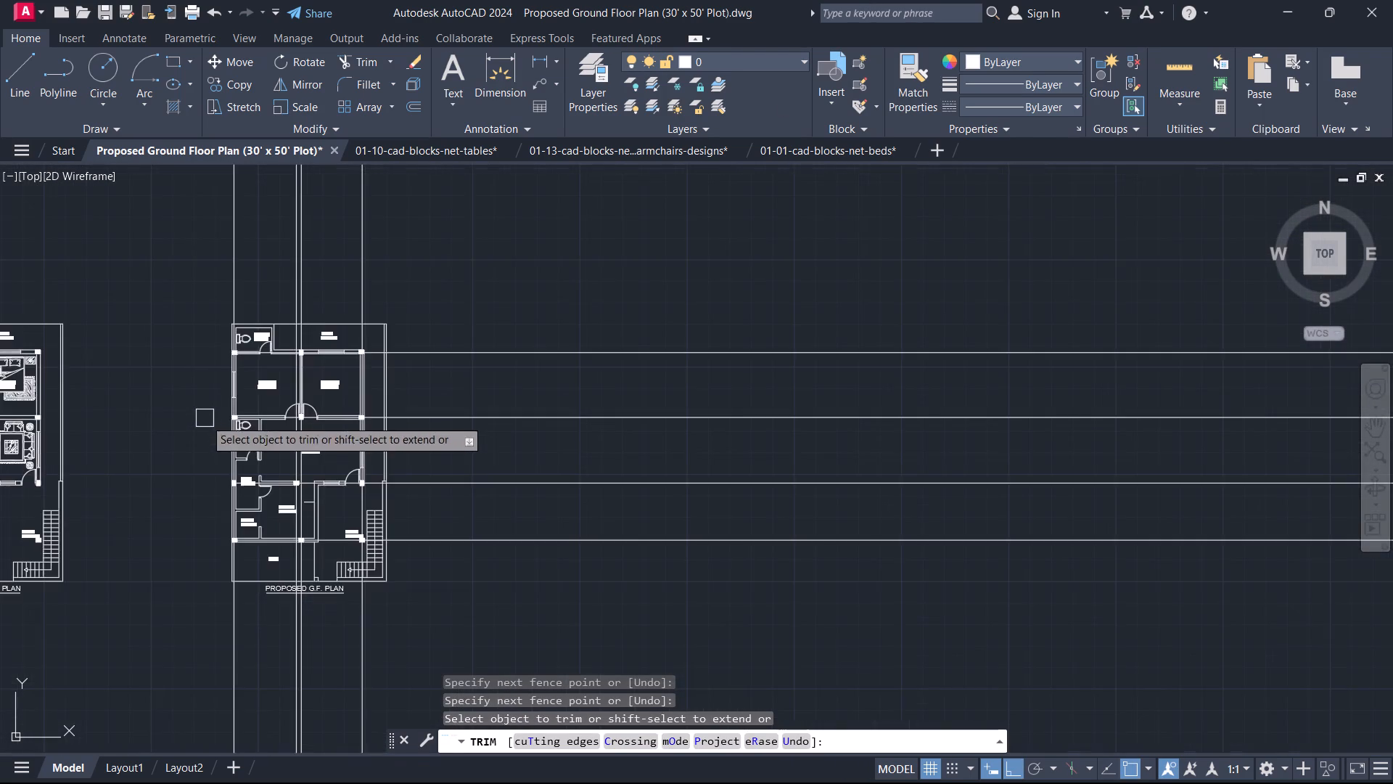
pyautogui.moveTo(205, 419); pyautogui.dragTo(313, 322, button='middle')
pyautogui.scroll(1, 313, 323)
pyautogui.click(295, 656)
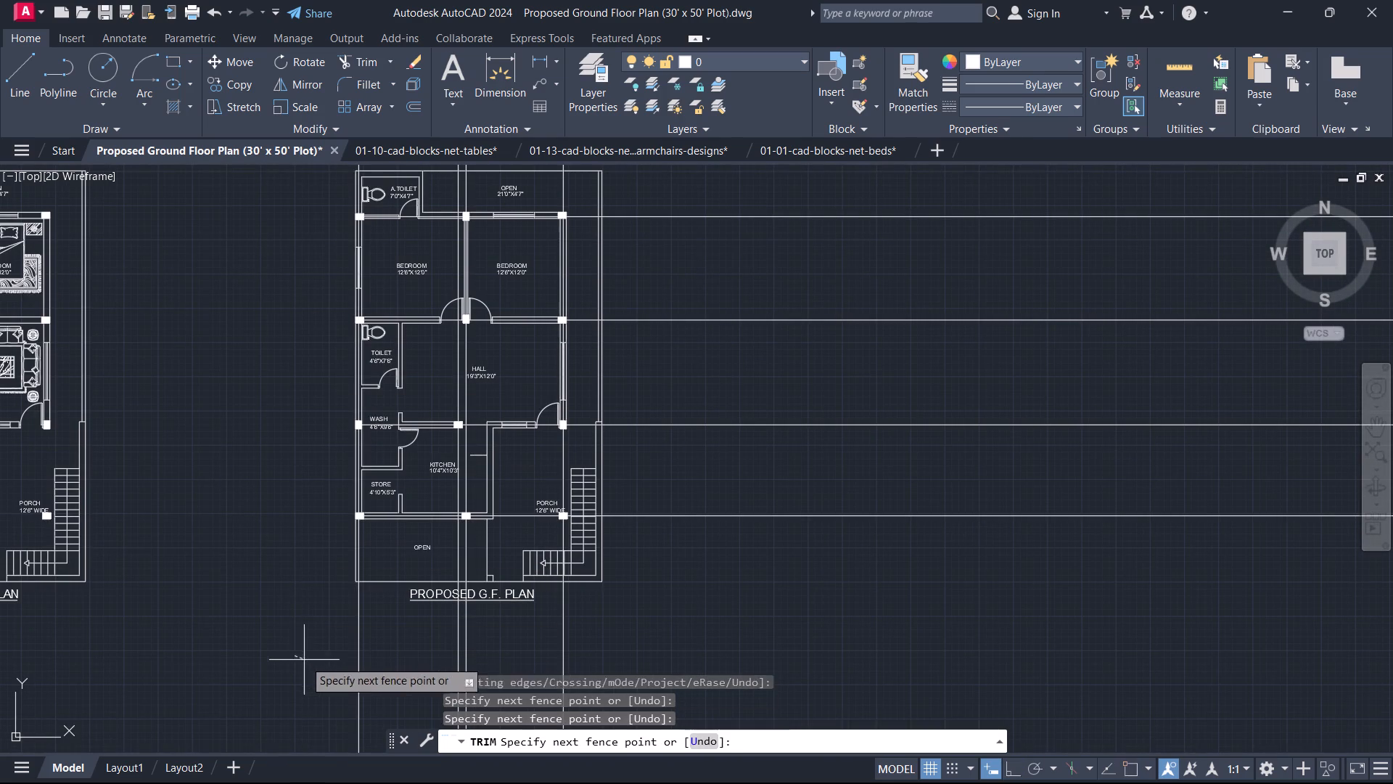
pyautogui.press('Escape')
pyautogui.scroll(3, 443, 618)
pyautogui.moveTo(310, 567); pyautogui.dragTo(456, 588, button='middle')
pyautogui.press('space')
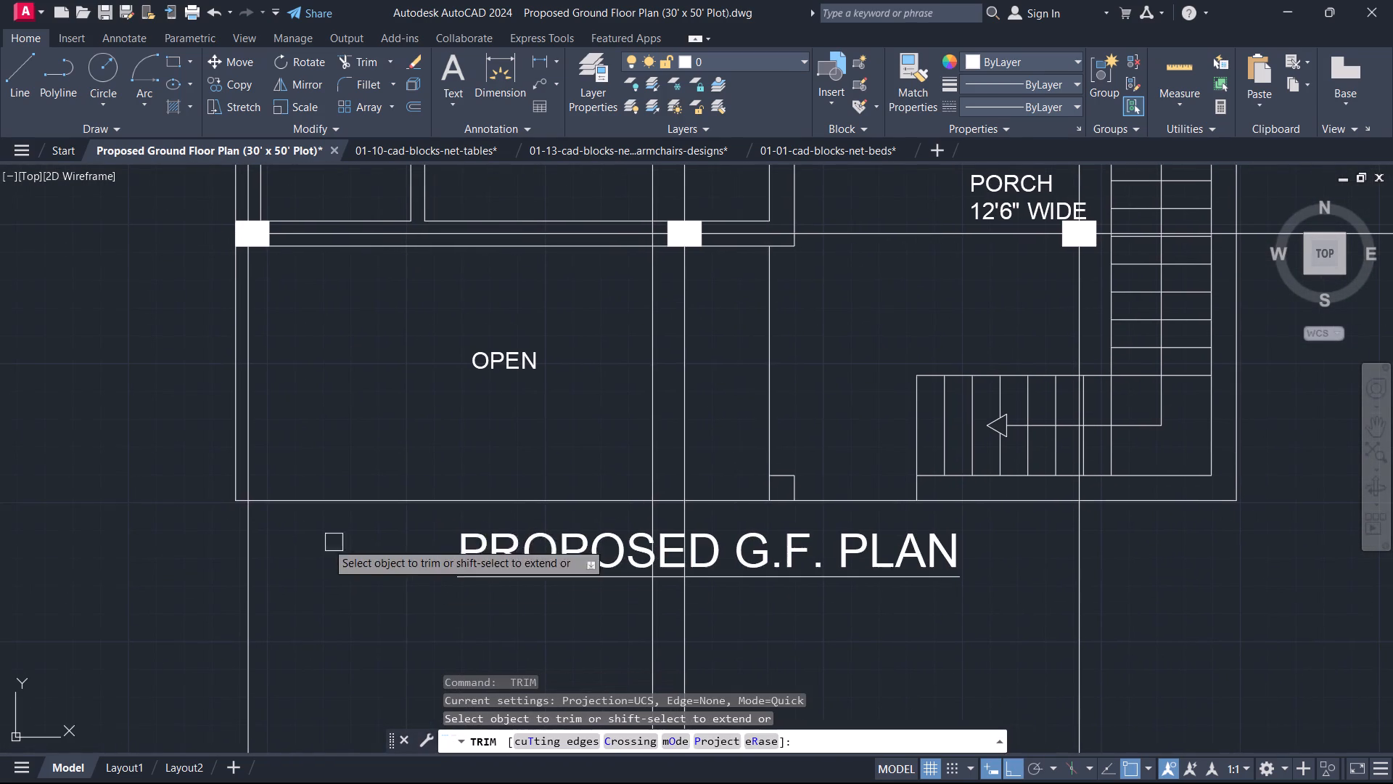
pyautogui.click(221, 525)
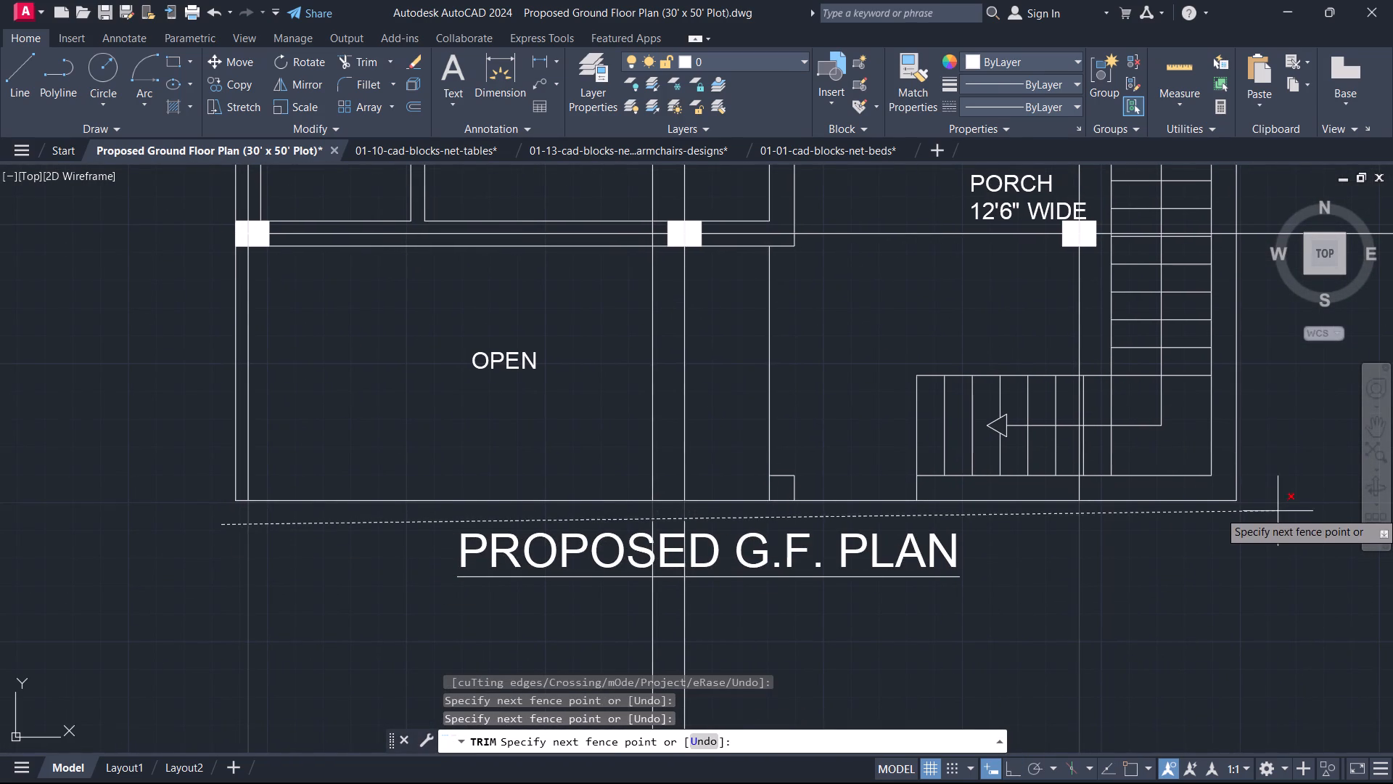
pyautogui.click(1281, 513)
pyautogui.press('Escape')
# Erase the two leftover construction line pieces below the unfurnished plan's title.
pyautogui.scroll(-1, 1121, 687)
pyautogui.moveTo(1121, 687); pyautogui.dragTo(1222, 451, button='middle')
pyautogui.moveTo(1137, 551); pyautogui.dragTo(1117, 552)
pyautogui.click(851, 539)
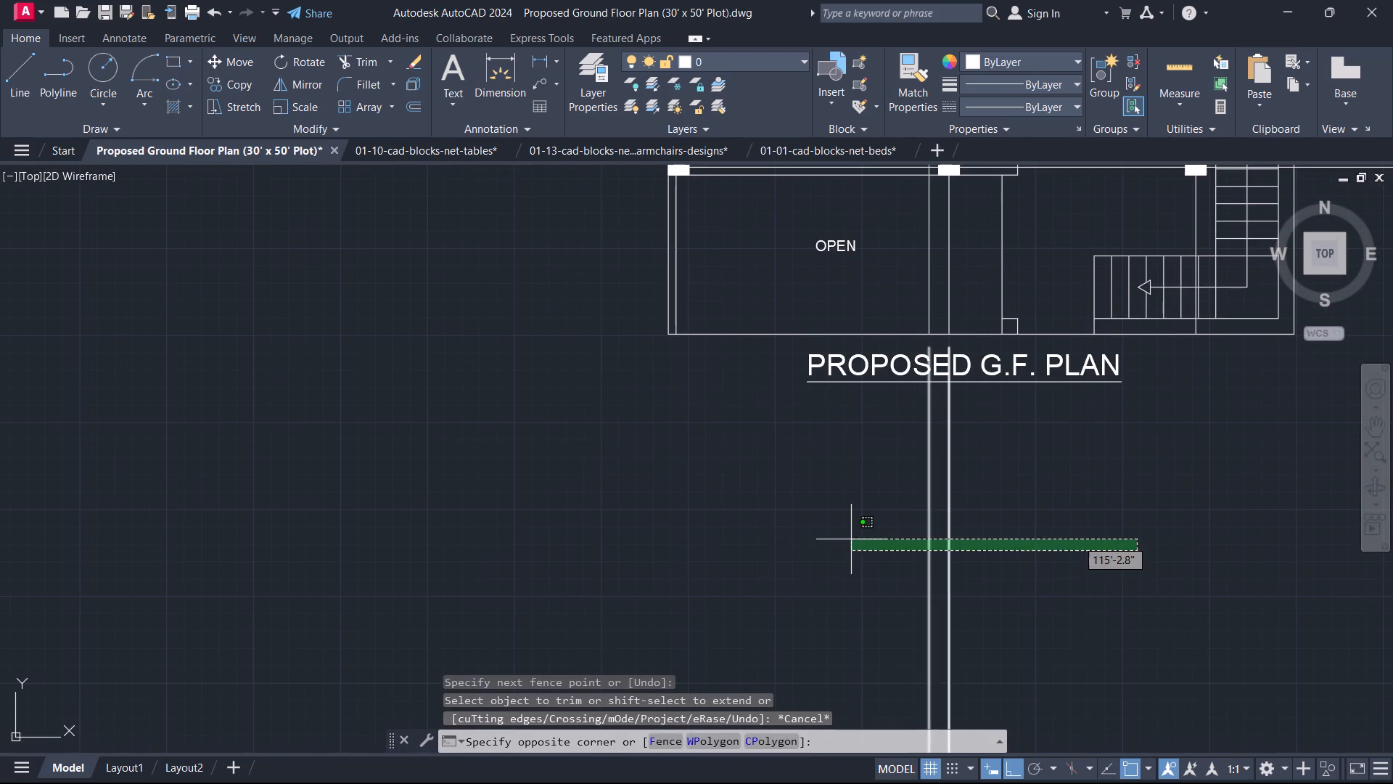
pyautogui.press('Delete')
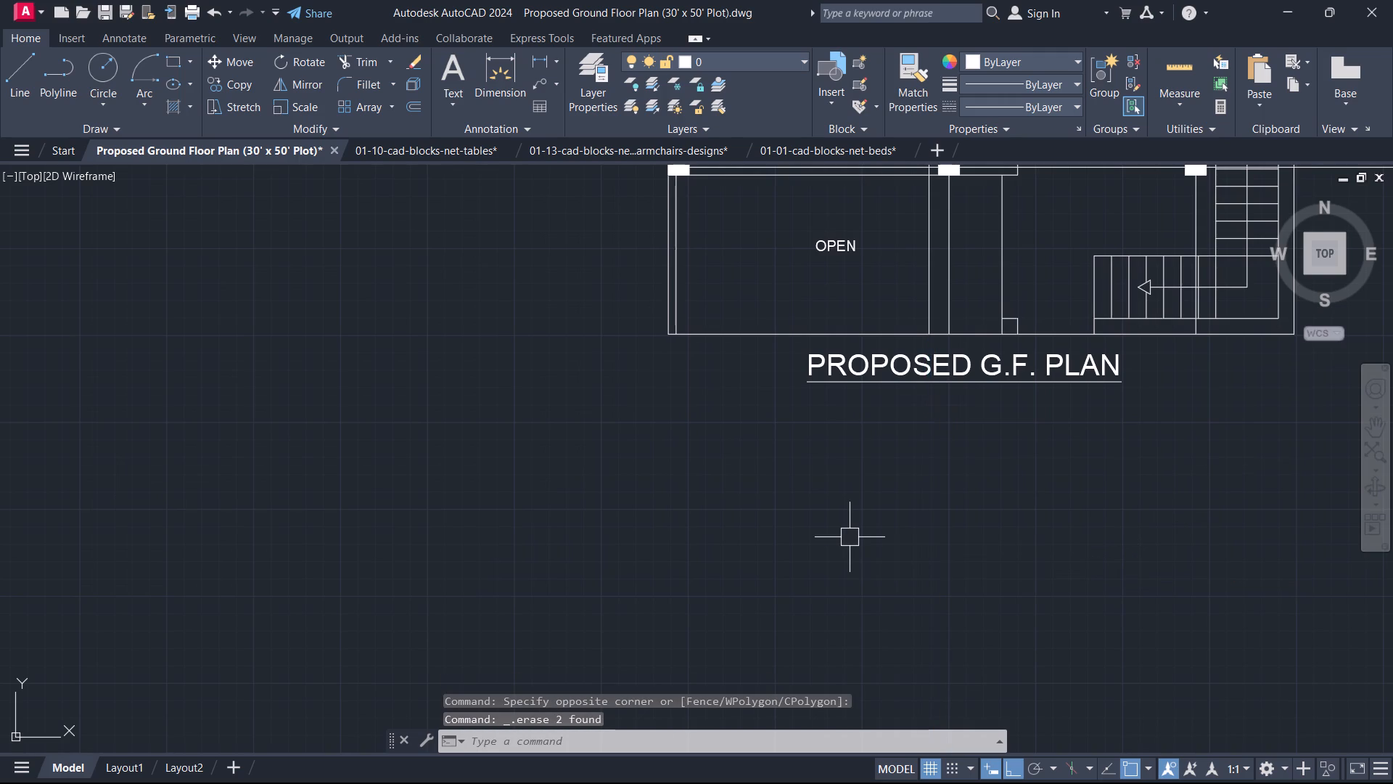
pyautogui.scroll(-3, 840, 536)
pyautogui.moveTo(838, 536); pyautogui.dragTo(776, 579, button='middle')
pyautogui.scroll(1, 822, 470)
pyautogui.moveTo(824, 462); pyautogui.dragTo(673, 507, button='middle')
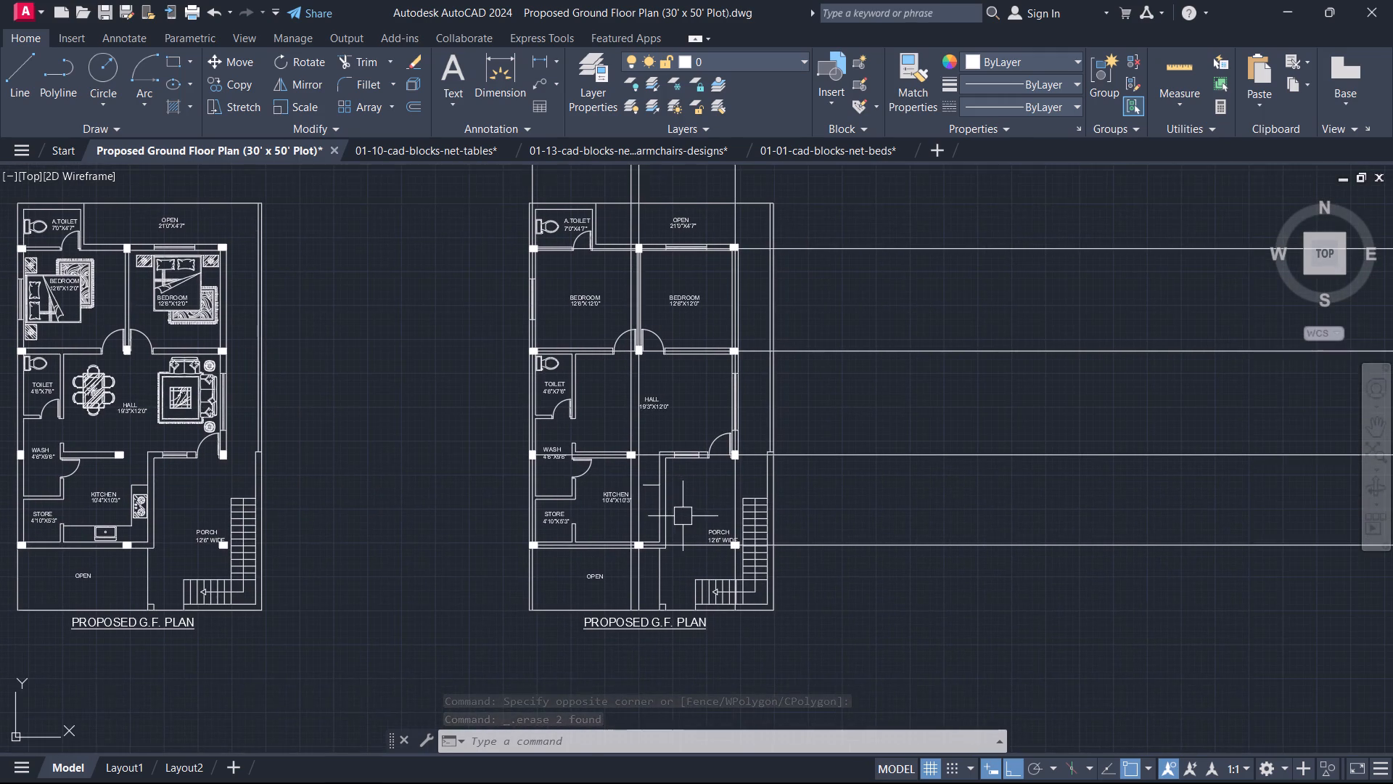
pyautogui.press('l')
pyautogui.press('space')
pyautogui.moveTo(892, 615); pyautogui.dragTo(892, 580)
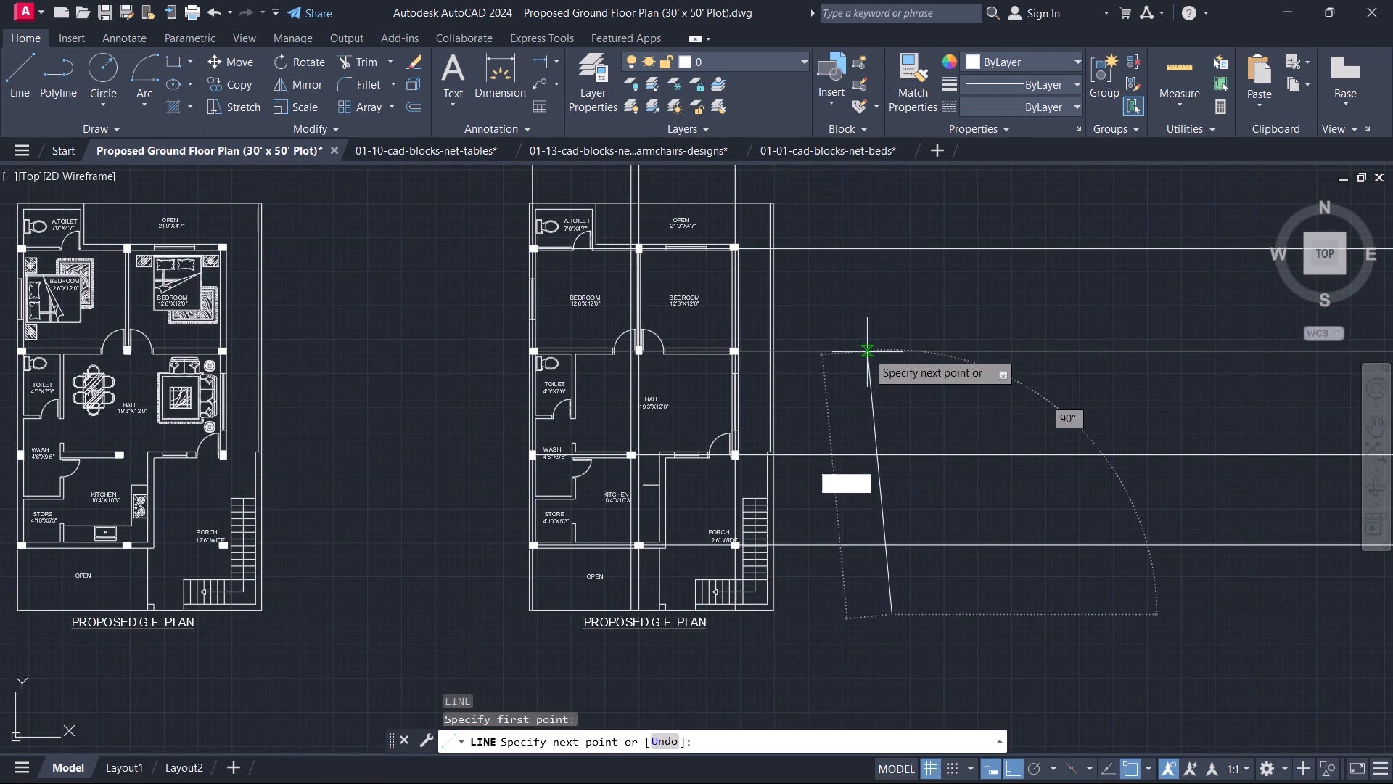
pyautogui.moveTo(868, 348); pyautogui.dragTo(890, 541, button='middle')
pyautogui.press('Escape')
# Draw a vertical cutting line just east of the unfurnished plan, crossing all four horizontal construction lines.
pyautogui.moveTo(892, 486); pyautogui.dragTo(914, 346, button='middle')
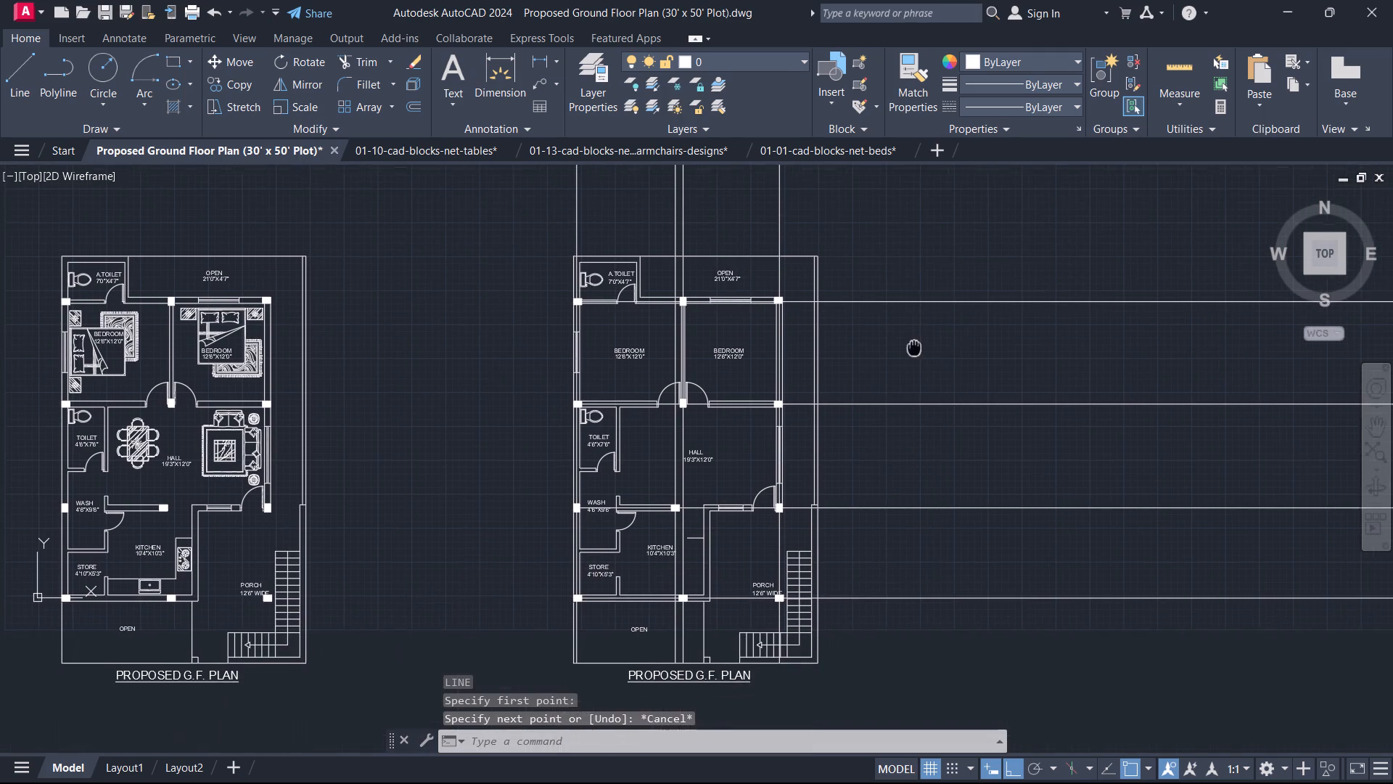
pyautogui.moveTo(914, 346); pyautogui.dragTo(914, 345, button='middle')
pyautogui.press('space')
pyautogui.click(878, 235)
pyautogui.click(897, 696)
pyautogui.press('Escape')
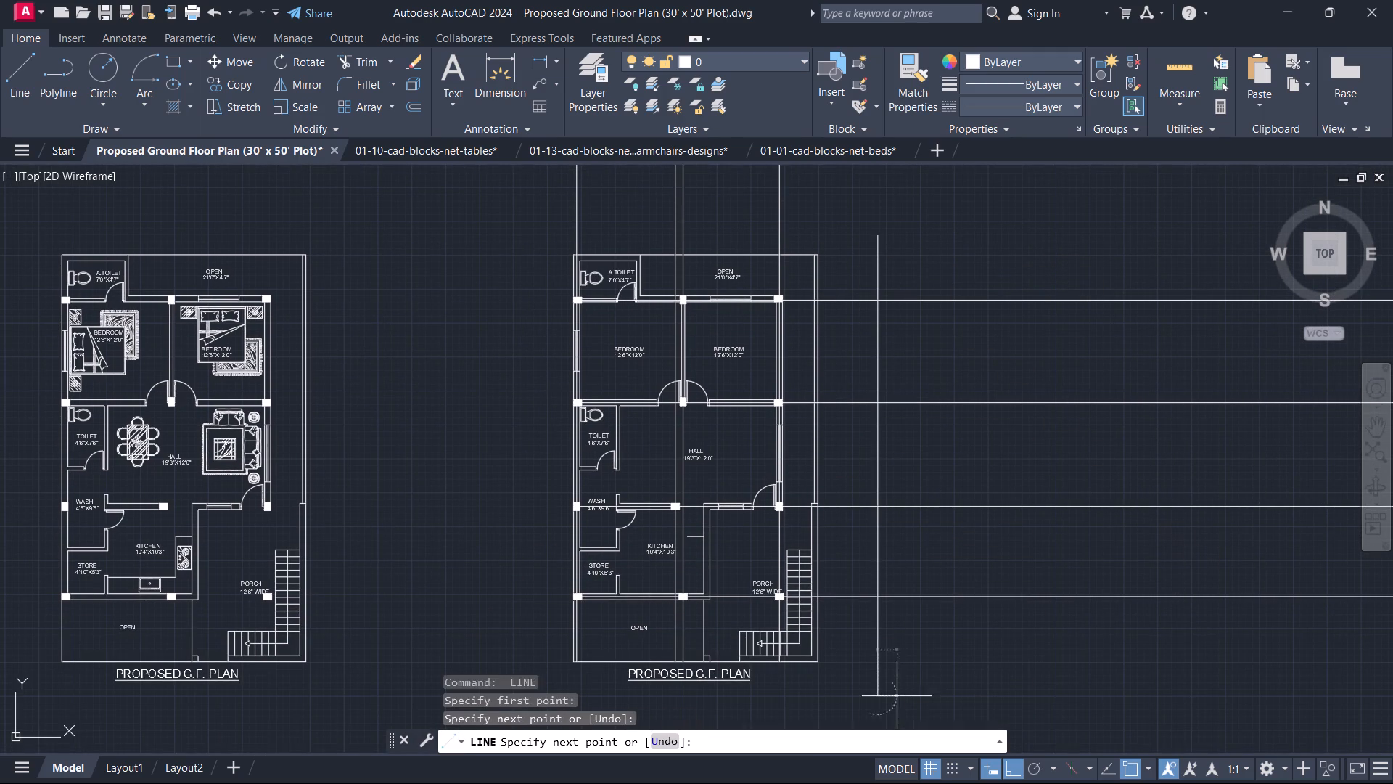
# Trim the four horizontal construction lines back to the vertical cutting line on their east side.
pyautogui.write('TR')
pyautogui.press('space')
pyautogui.moveTo(955, 670); pyautogui.dragTo(958, 641)
pyautogui.click(940, 212)
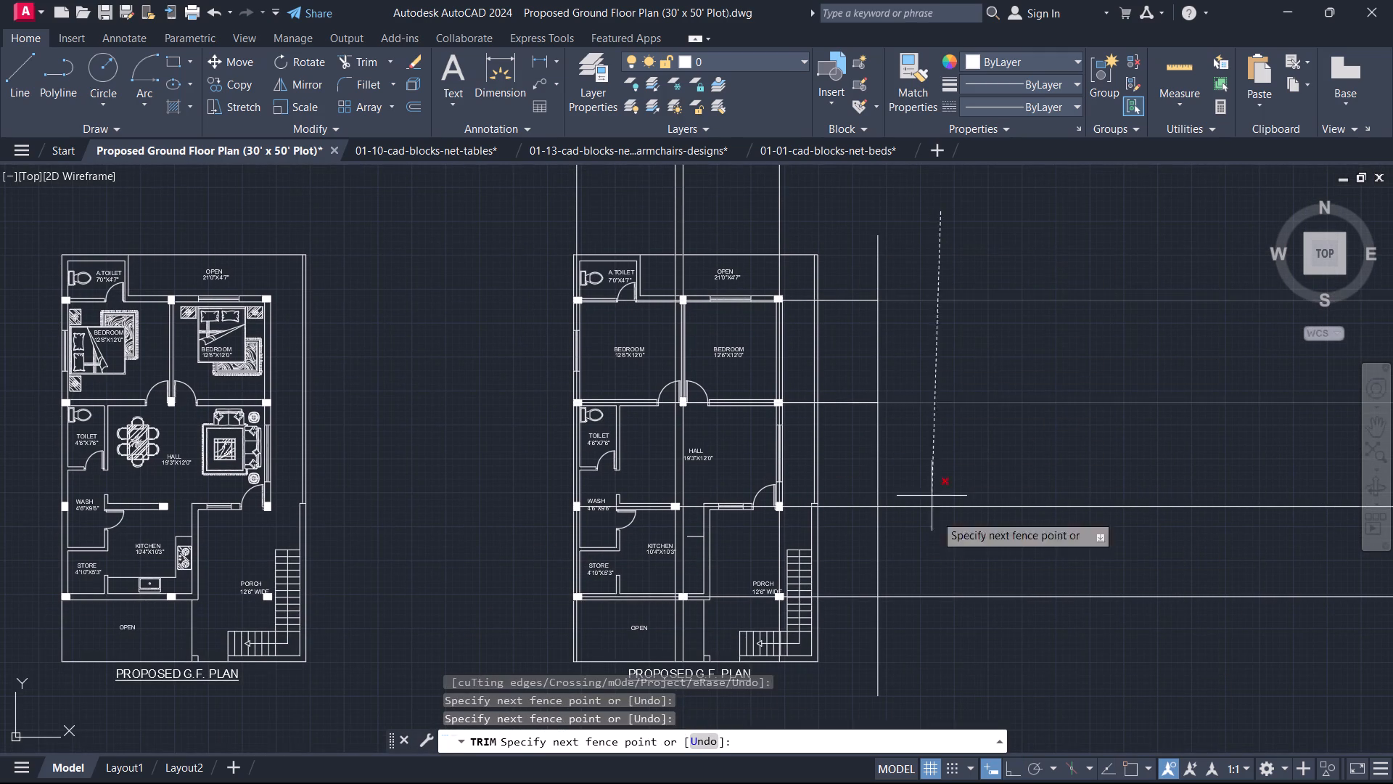
pyautogui.click(950, 661)
pyautogui.press('Escape')
# Erase the vertical cutting line east of the unfurnished plan.
pyautogui.moveTo(926, 677); pyautogui.dragTo(909, 671)
pyautogui.moveTo(884, 656); pyautogui.dragTo(876, 654)
pyautogui.click(864, 651)
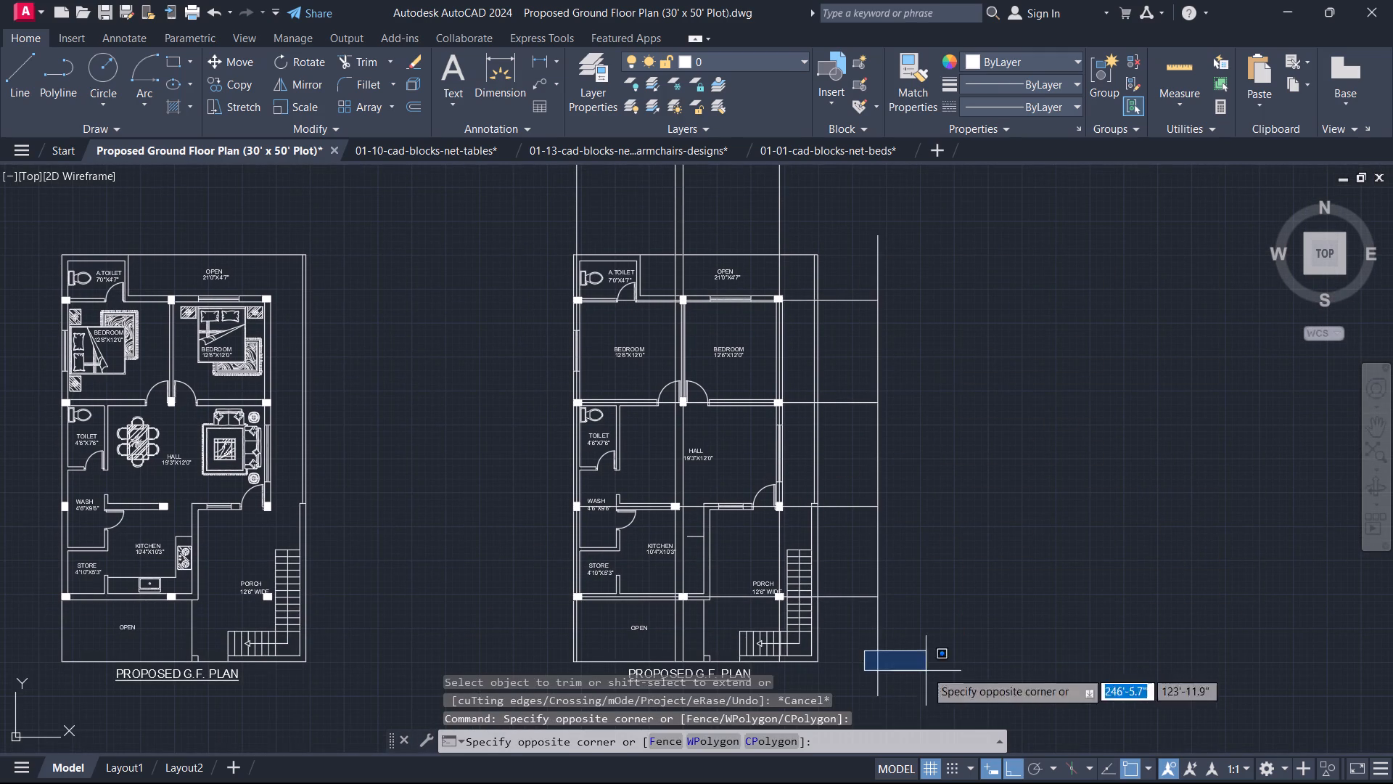
pyautogui.click(926, 671)
pyautogui.click(907, 663)
pyautogui.click(842, 638)
pyautogui.press('Delete')
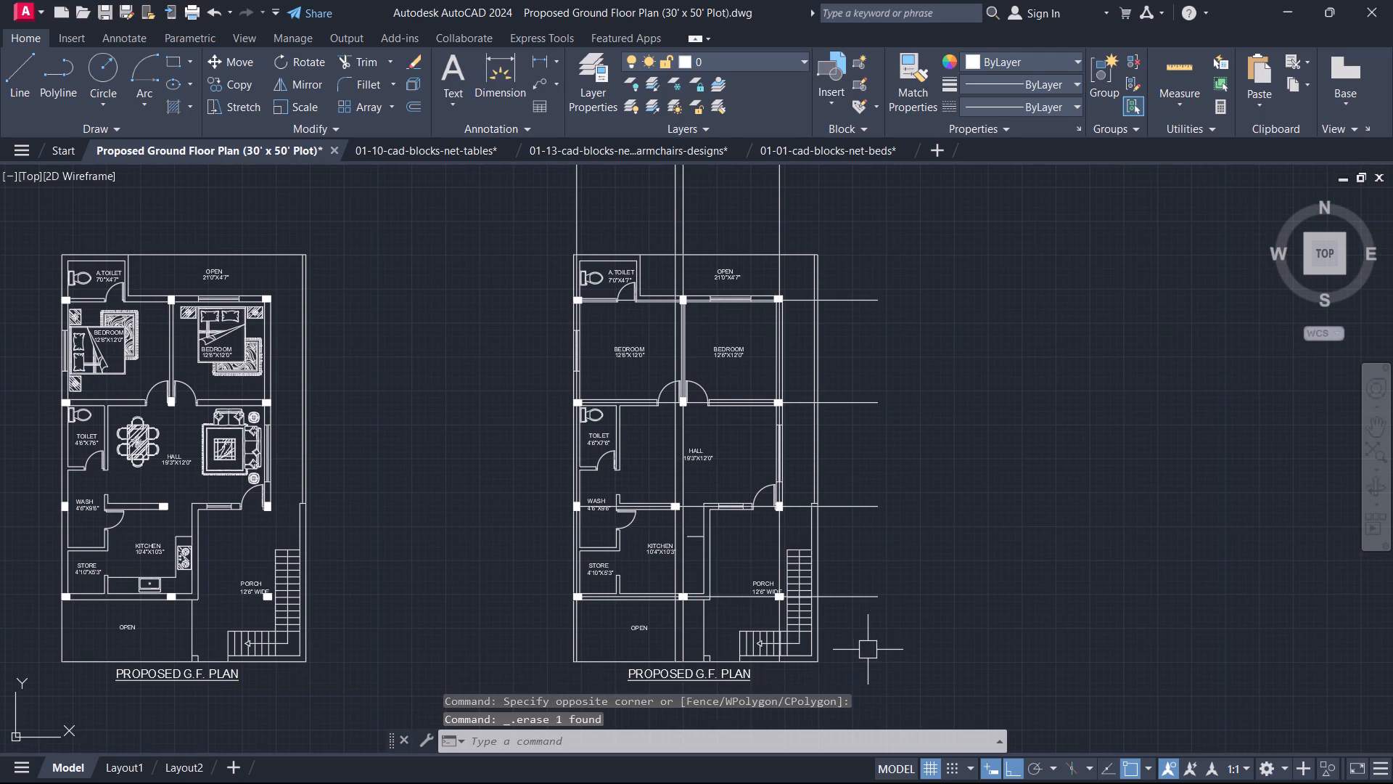
# Draw a horizontal cutting line about 45' long just north of the unfurnished plan, across all four vertical construction lines.
pyautogui.scroll(-3, 869, 626)
pyautogui.scroll(3, 895, 544)
pyautogui.moveTo(892, 540); pyautogui.dragTo(1057, 496, button='middle')
pyautogui.press('l')
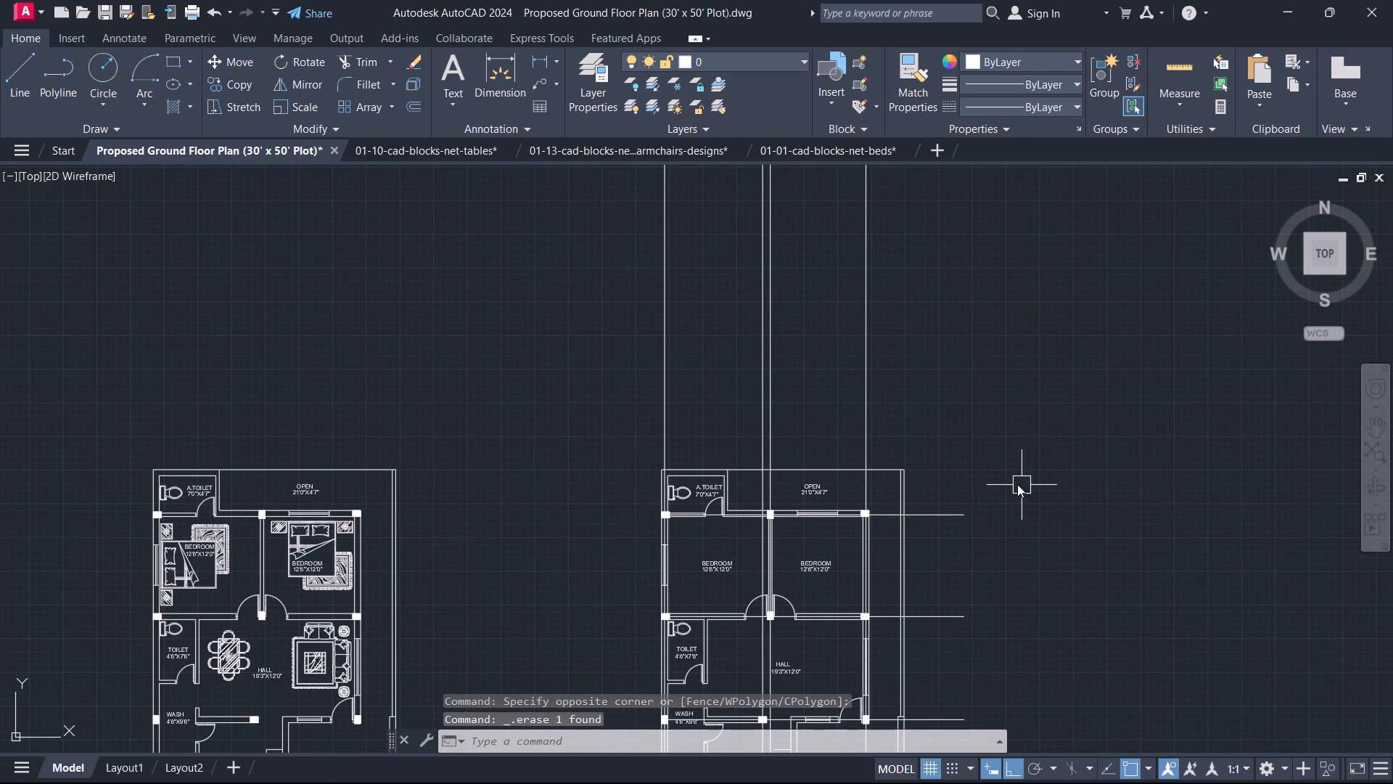
pyautogui.press('space')
pyautogui.click(622, 418)
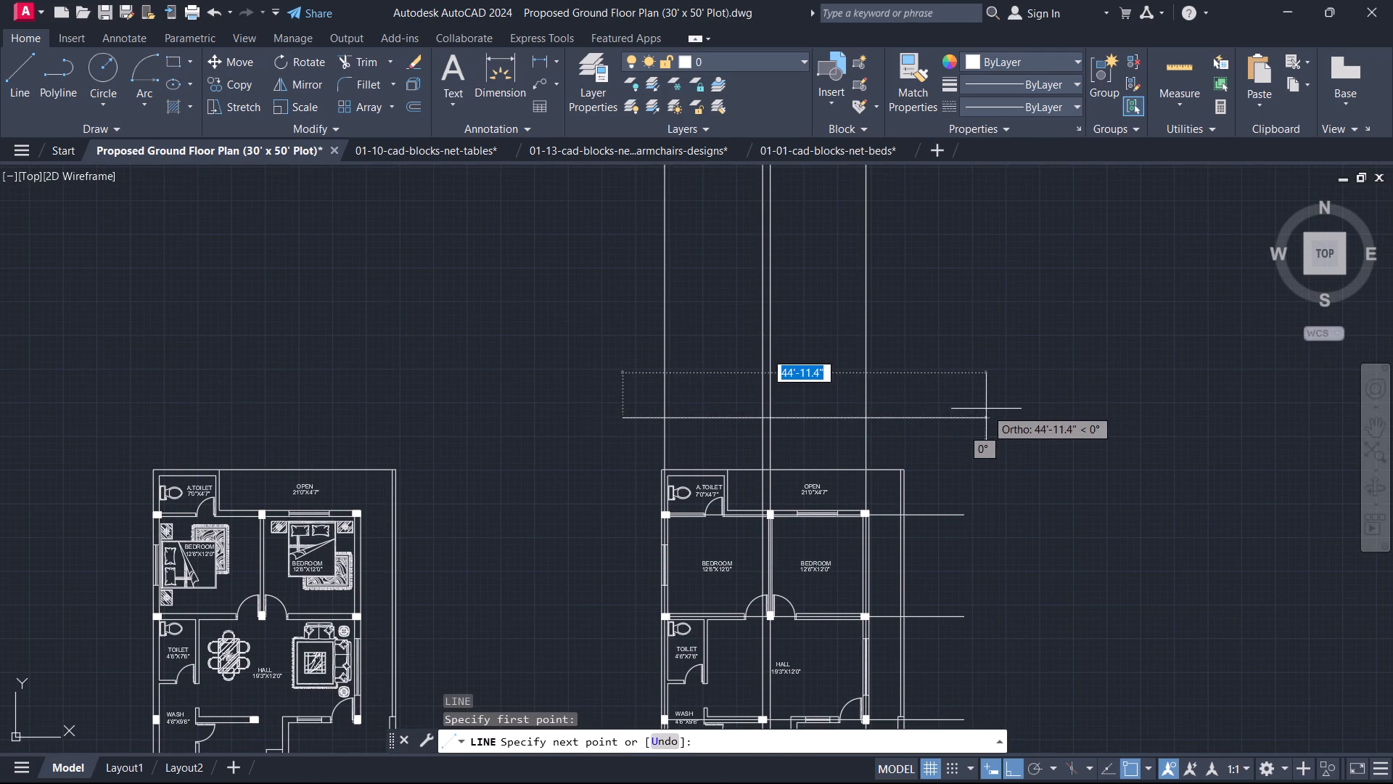
pyautogui.click(985, 407)
pyautogui.press('Escape')
# Trim the four vertical construction lines above the horizontal cutting line.
pyautogui.press('t')
pyautogui.press('r')
pyautogui.press('space')
pyautogui.moveTo(955, 362); pyautogui.dragTo(935, 354)
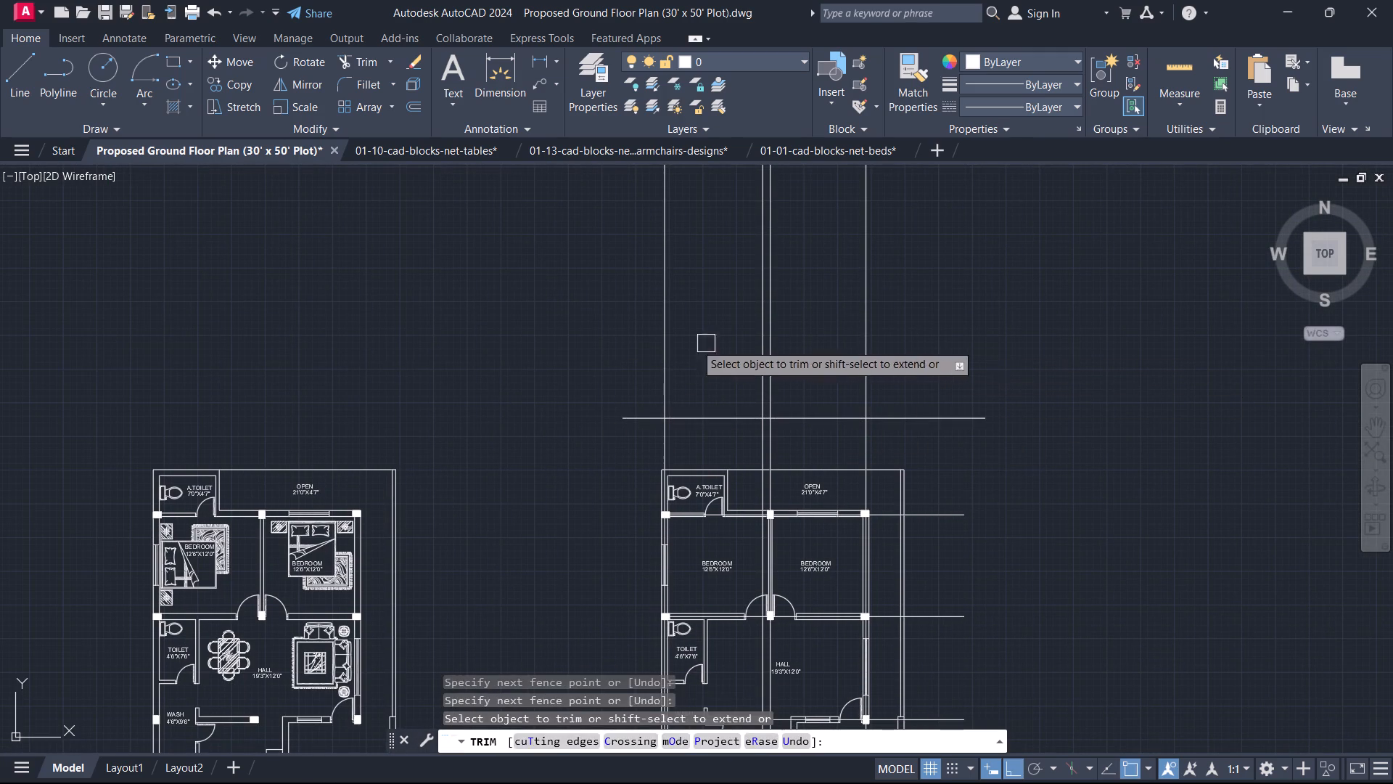
pyautogui.moveTo(582, 364); pyautogui.dragTo(599, 367)
pyautogui.click(1003, 380)
pyautogui.press('Escape')
# Erase the horizontal cutting line north of the unfurnished plan.
pyautogui.click(943, 438)
pyautogui.click(918, 390)
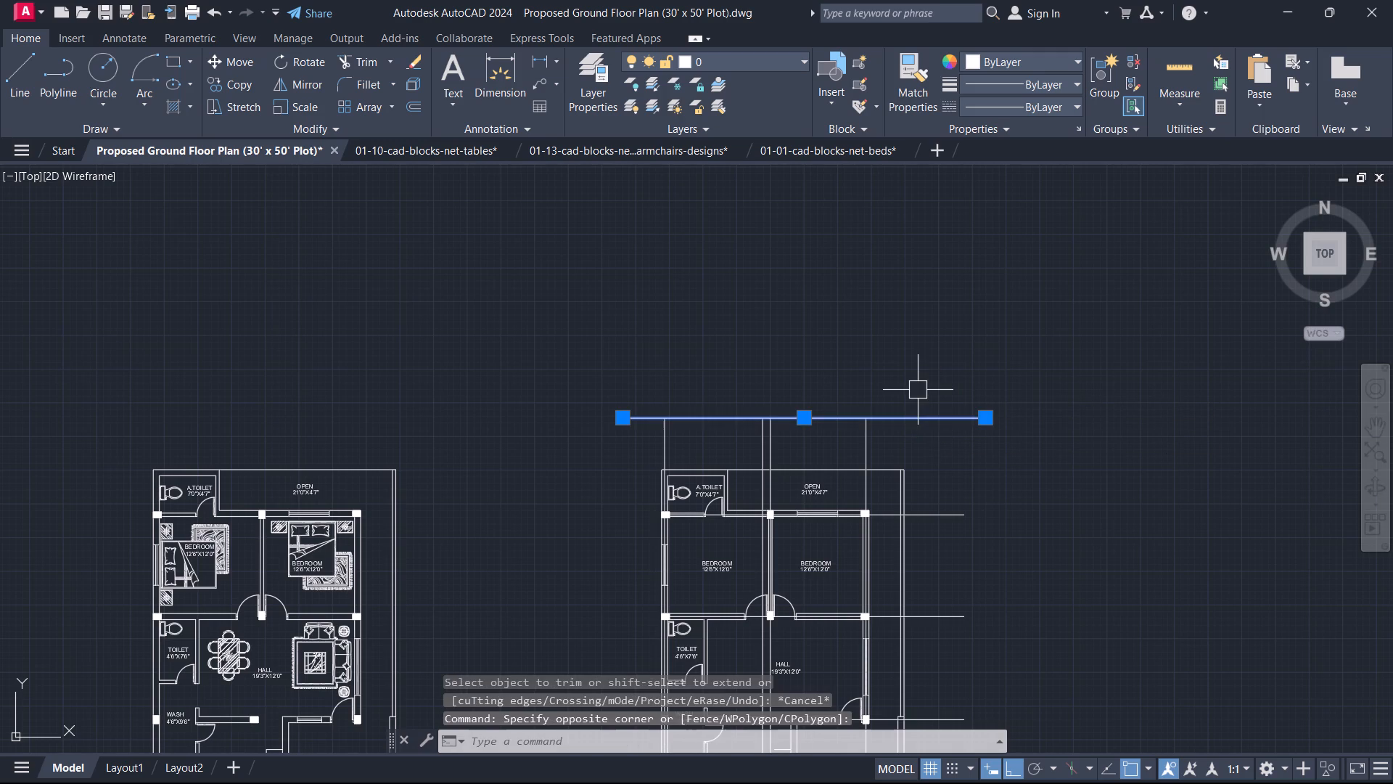
pyautogui.press('Delete')
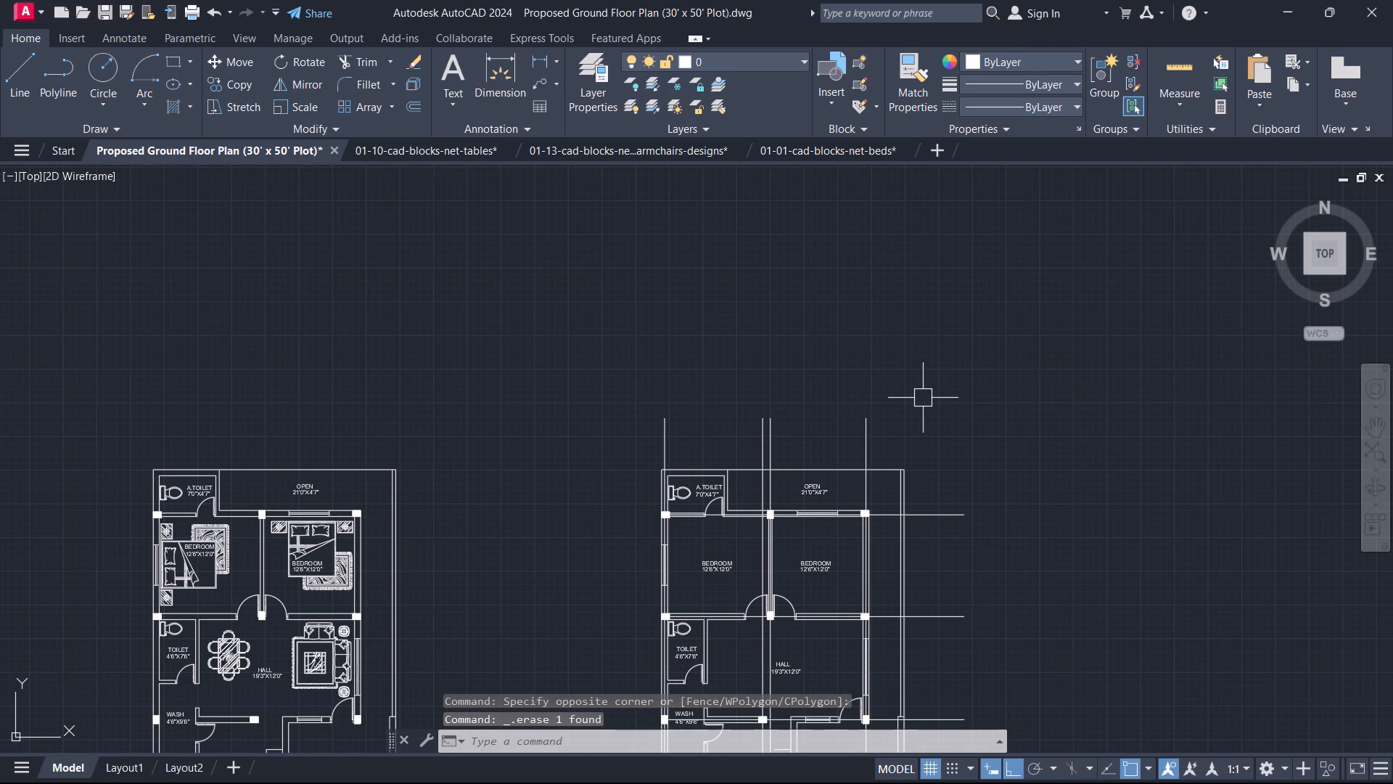
# Draw a grid bubble circle of 1' radius centred on the north end of the westernmost vertical construction line.
pyautogui.write('C')
pyautogui.press('space')
pyautogui.scroll(3, 773, 436)
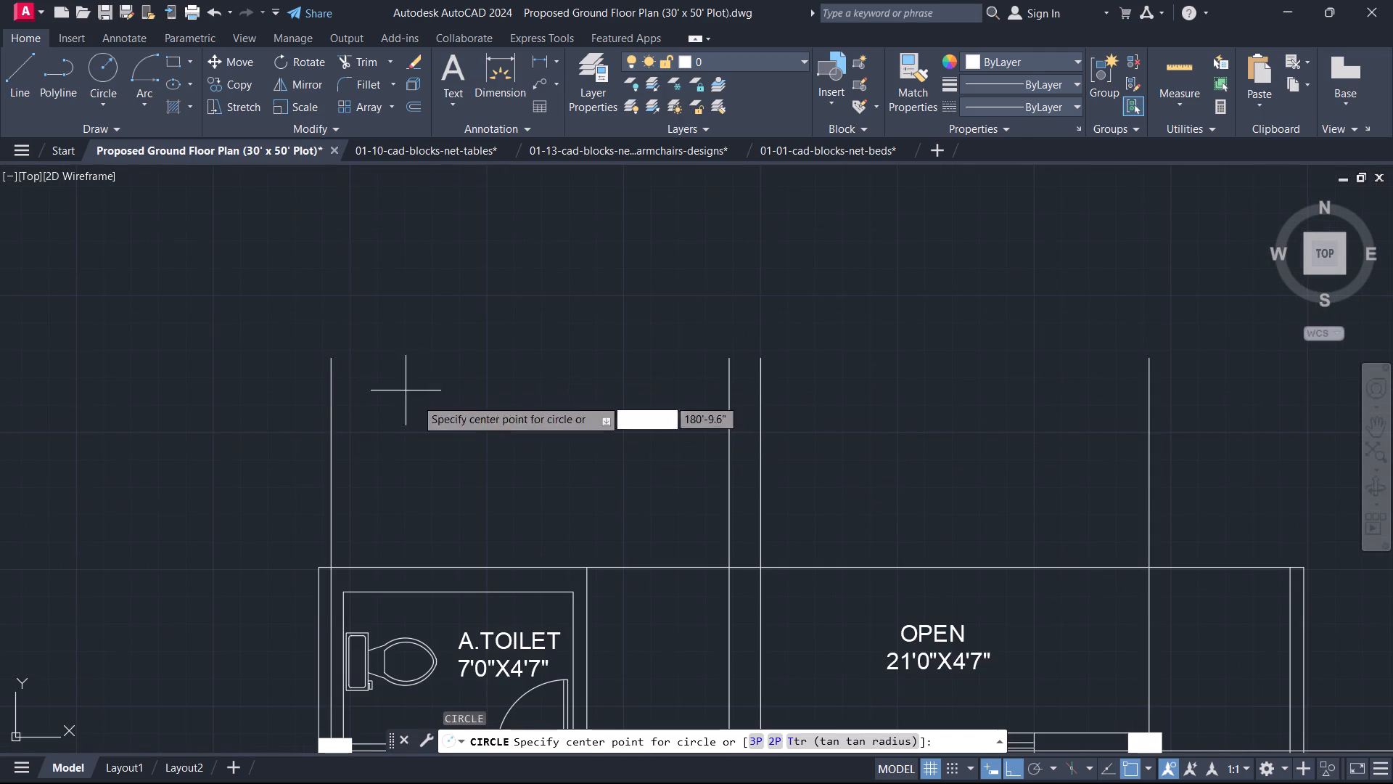
pyautogui.click(332, 358)
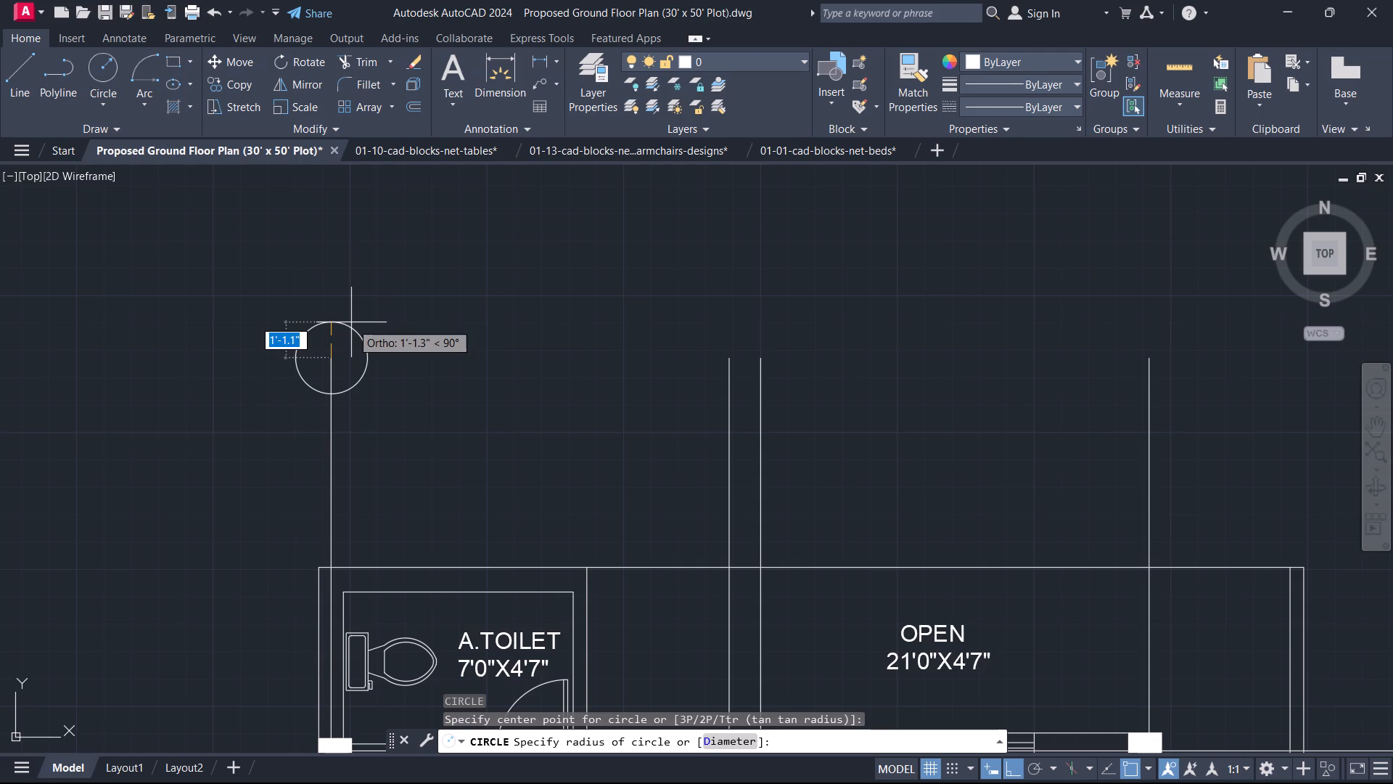
pyautogui.write("1'")
pyautogui.press('Return')
pyautogui.scroll(1, 345, 356)
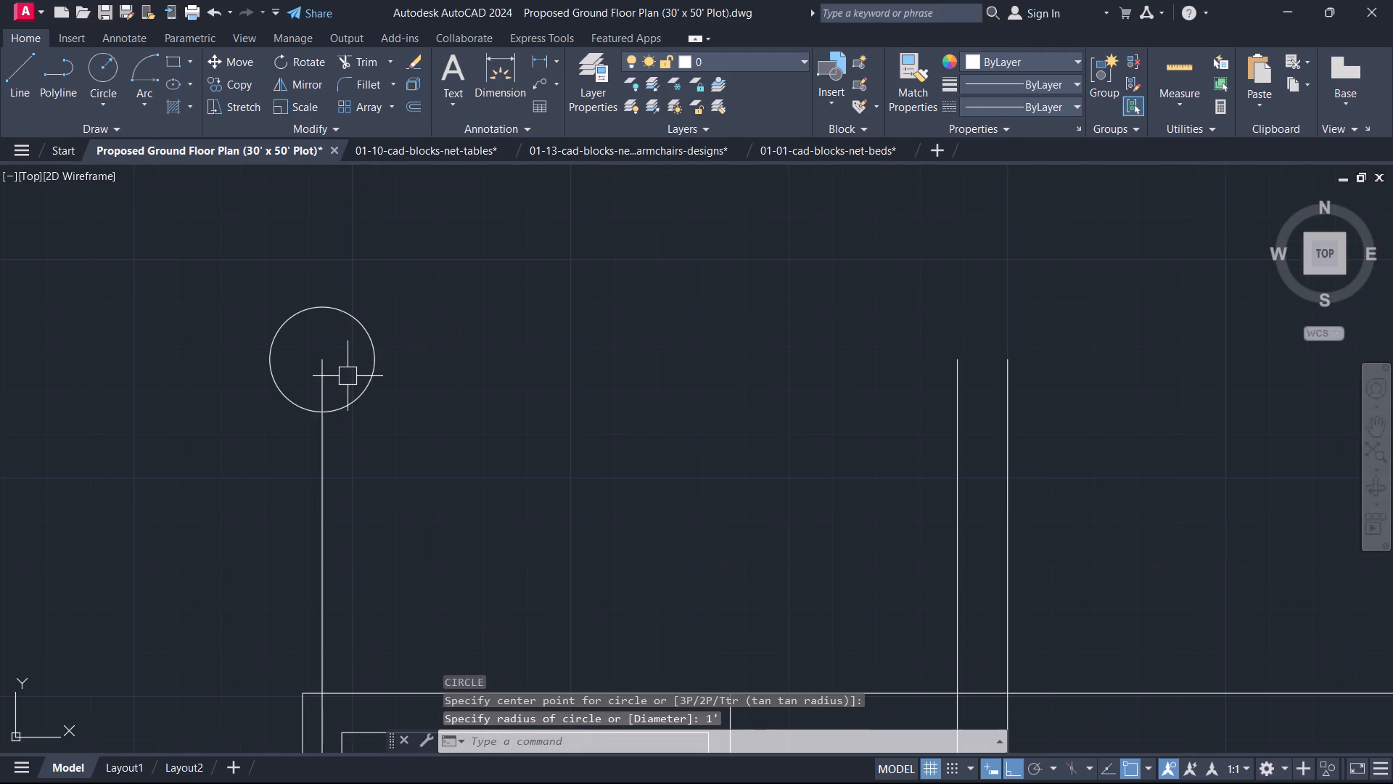
# Trim the part of the westernmost vertical construction line that lies inside its grid bubble.
pyautogui.write('TR')
pyautogui.press('space')
pyautogui.click(348, 378)
pyautogui.click(315, 374)
pyautogui.press('Escape')
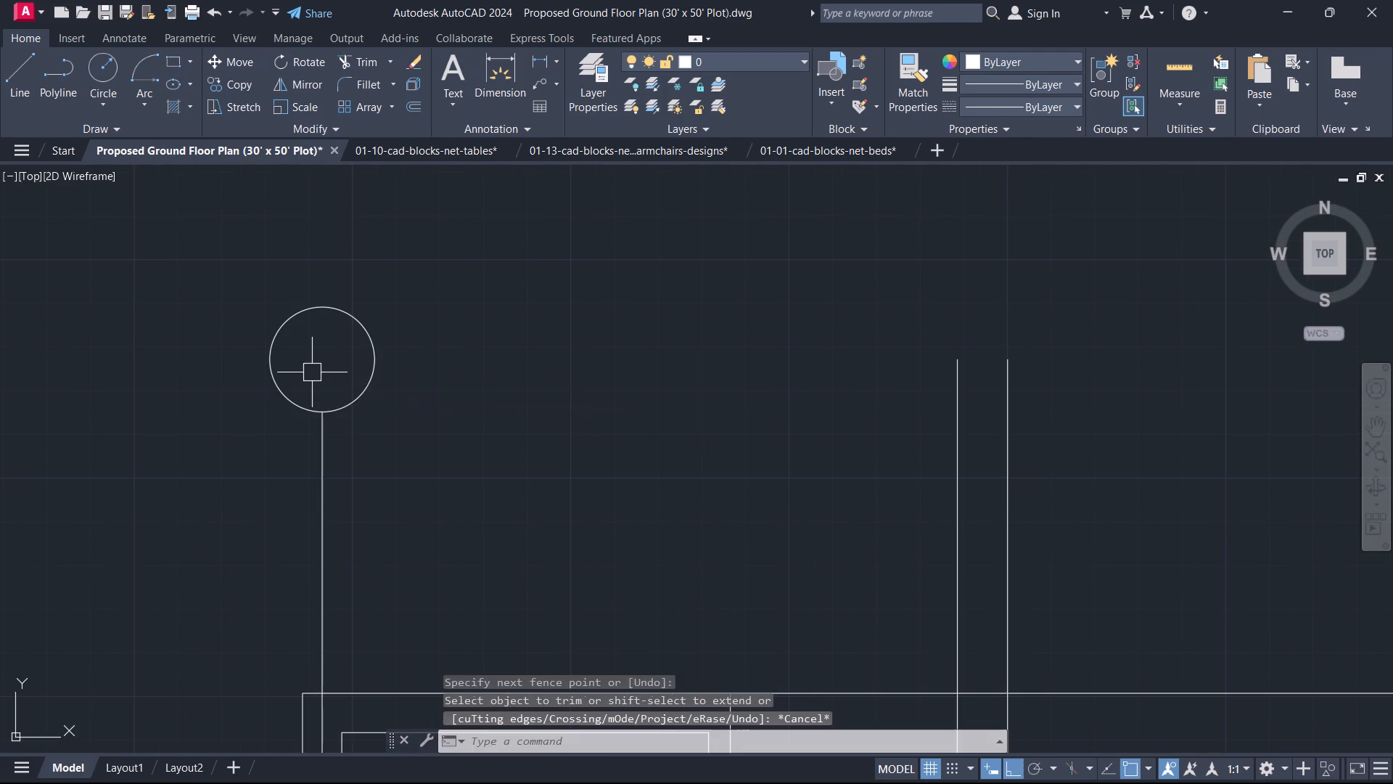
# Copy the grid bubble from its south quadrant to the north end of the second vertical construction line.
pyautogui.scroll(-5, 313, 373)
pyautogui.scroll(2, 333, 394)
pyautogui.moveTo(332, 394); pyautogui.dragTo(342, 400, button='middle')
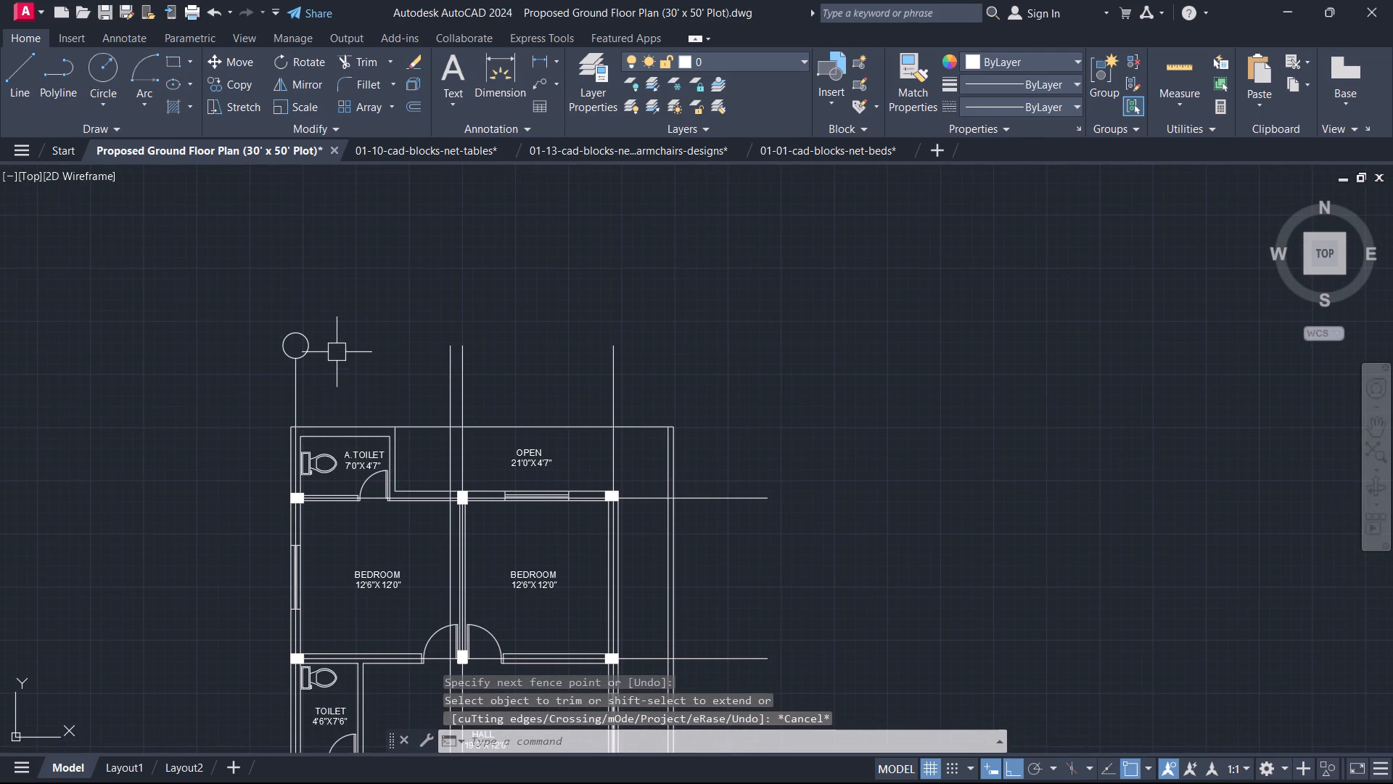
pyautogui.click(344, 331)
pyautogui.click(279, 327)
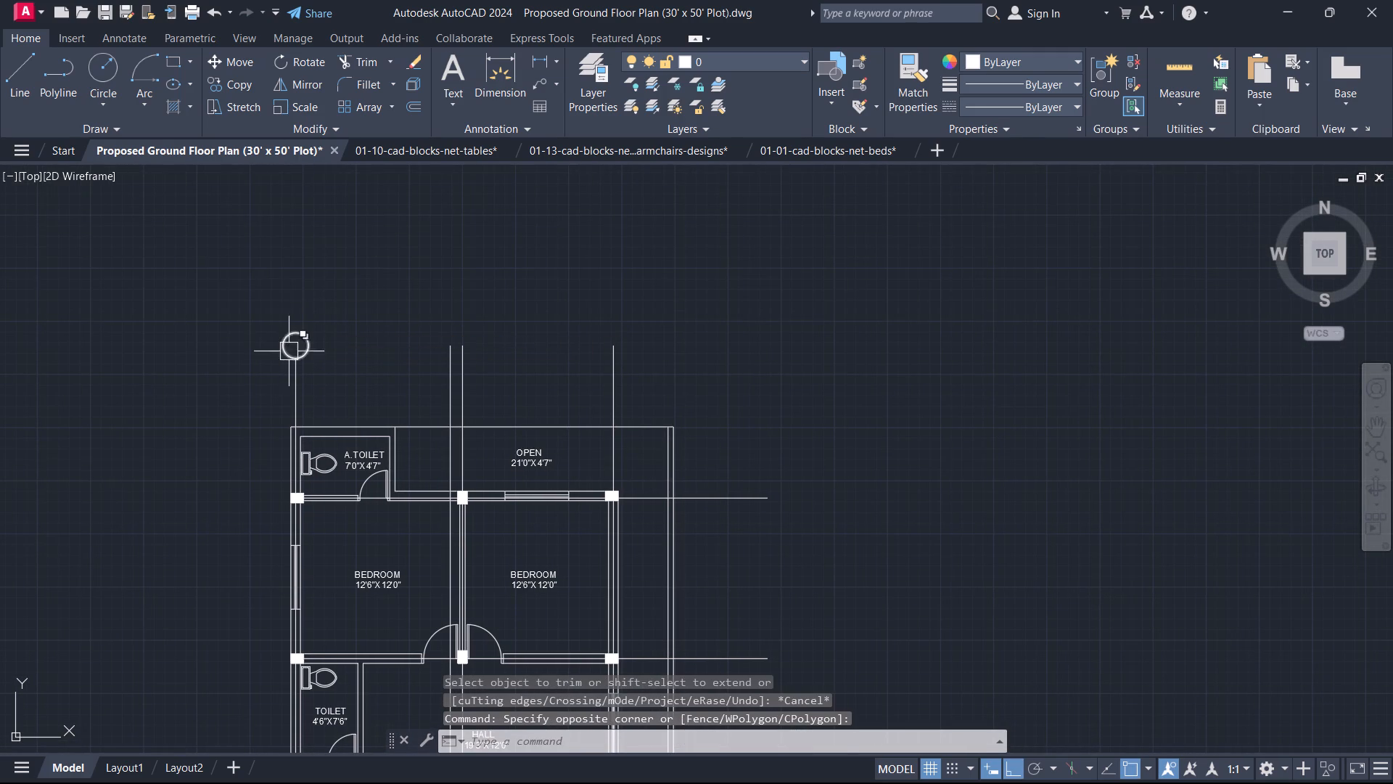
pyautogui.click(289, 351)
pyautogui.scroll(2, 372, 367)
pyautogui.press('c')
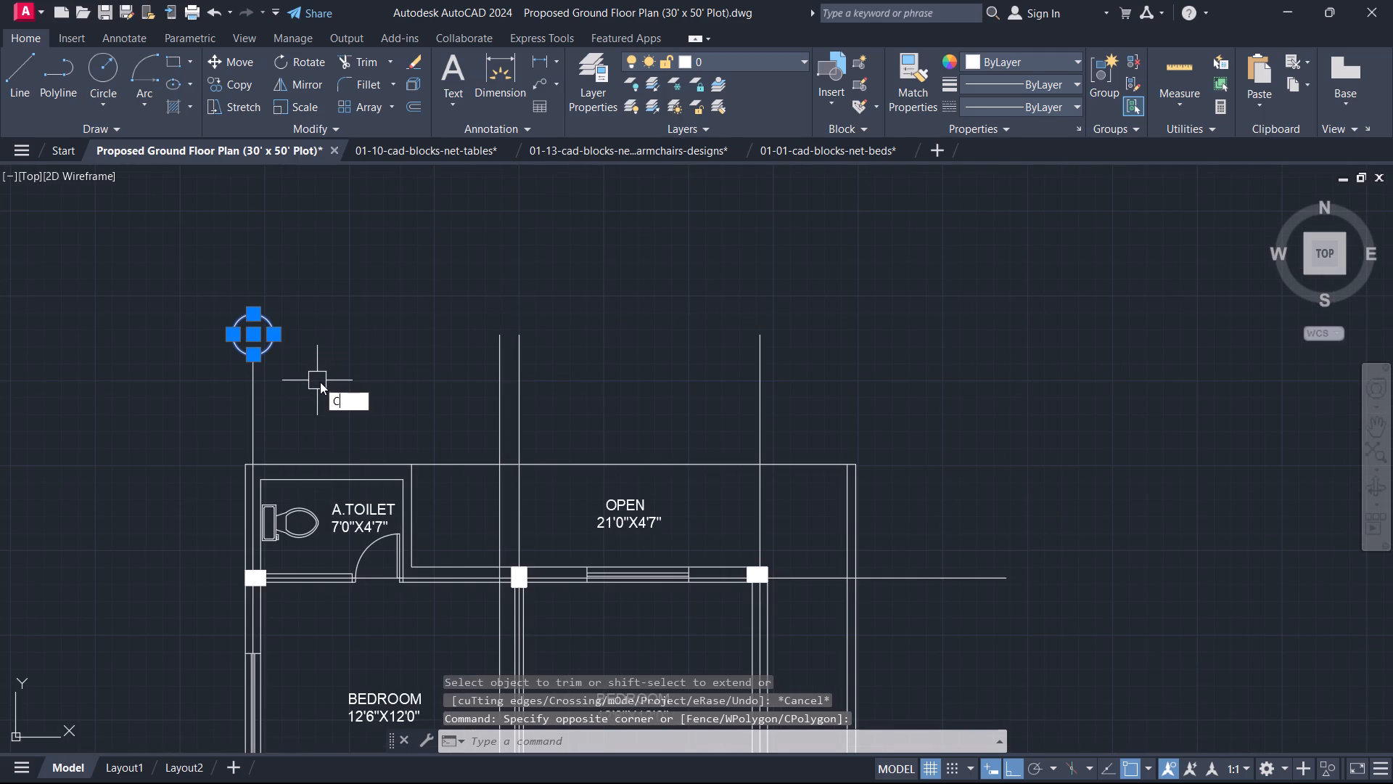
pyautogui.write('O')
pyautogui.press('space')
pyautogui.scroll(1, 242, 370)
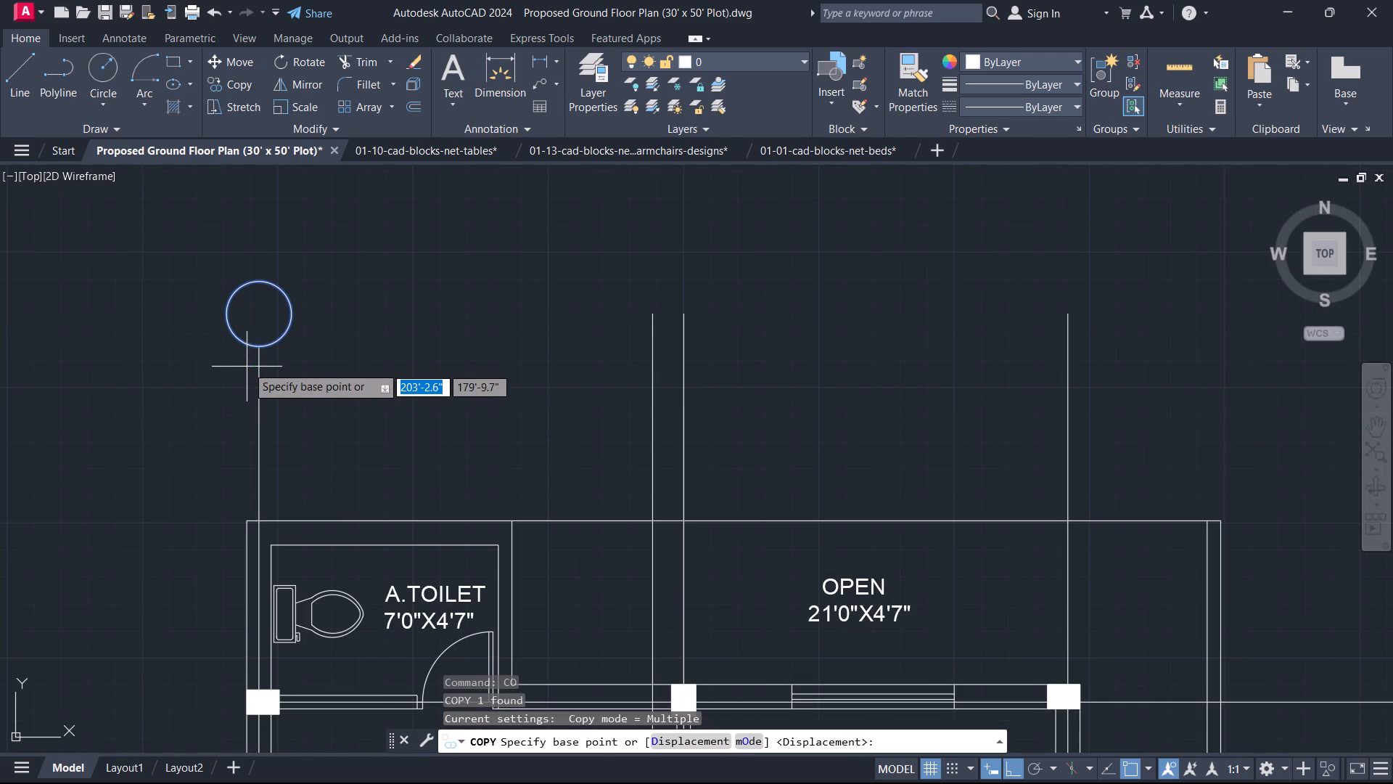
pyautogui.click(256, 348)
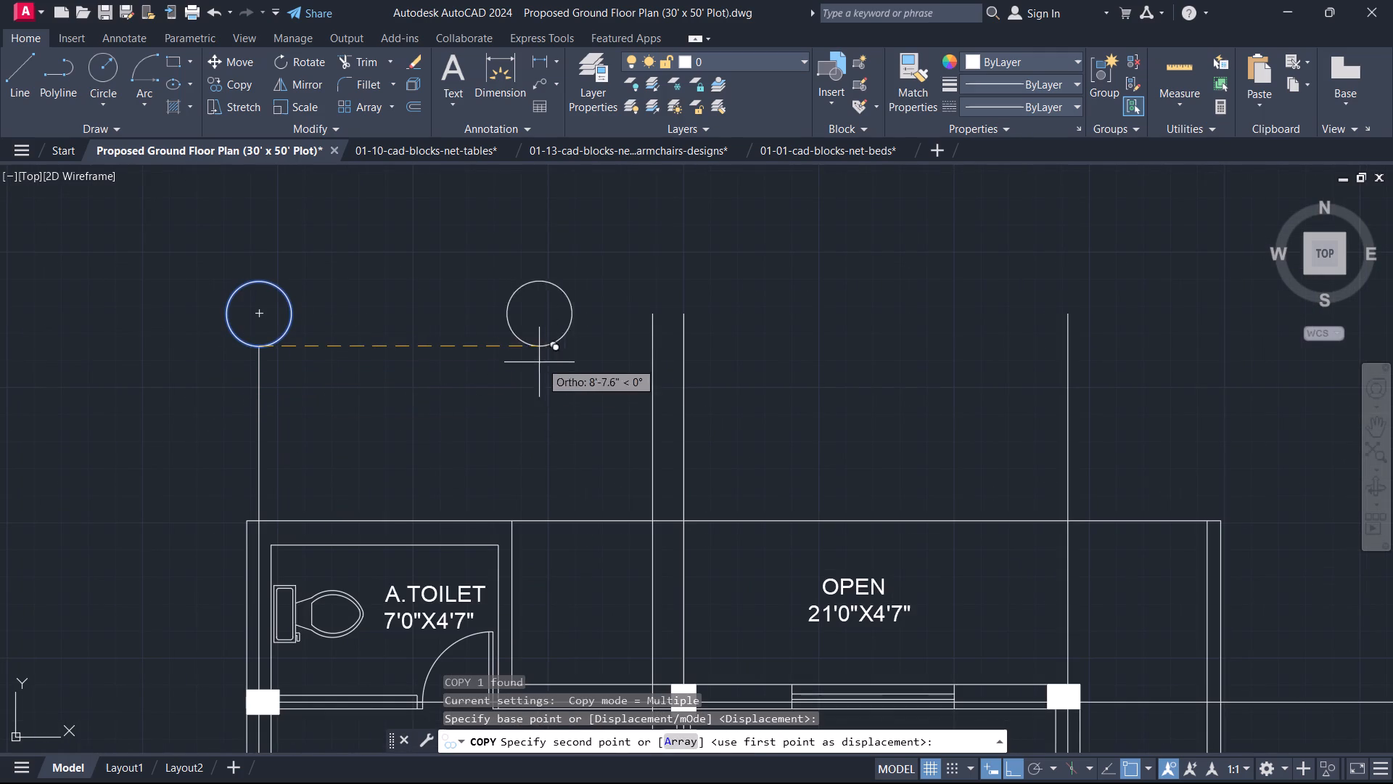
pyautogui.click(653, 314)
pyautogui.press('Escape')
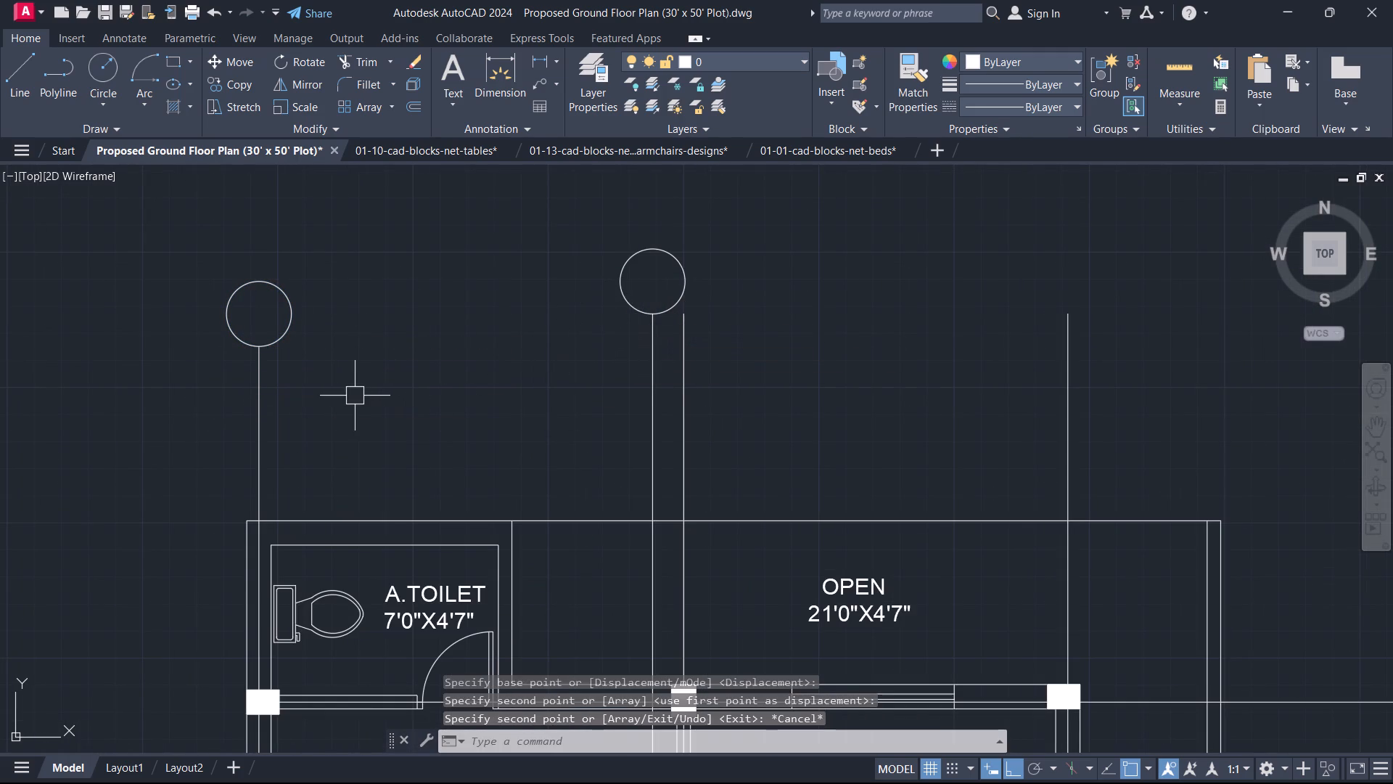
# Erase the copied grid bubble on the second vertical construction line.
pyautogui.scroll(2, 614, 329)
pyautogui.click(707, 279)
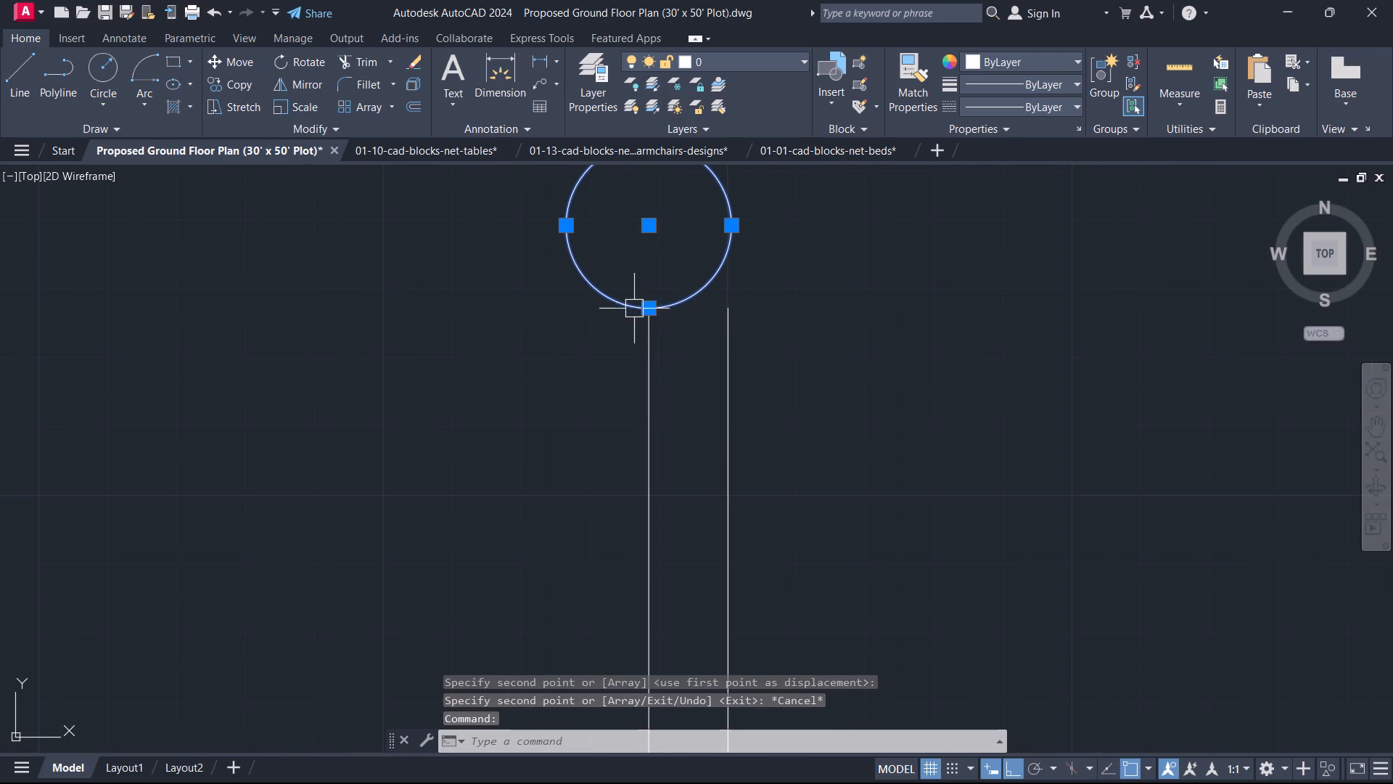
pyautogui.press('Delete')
# Draw a horizontal cutting line about 43' long east from the bubble's south quadrant, across the other three vertical lines.
pyautogui.scroll(-2, 405, 378)
pyautogui.moveTo(414, 383); pyautogui.dragTo(836, 390, button='middle')
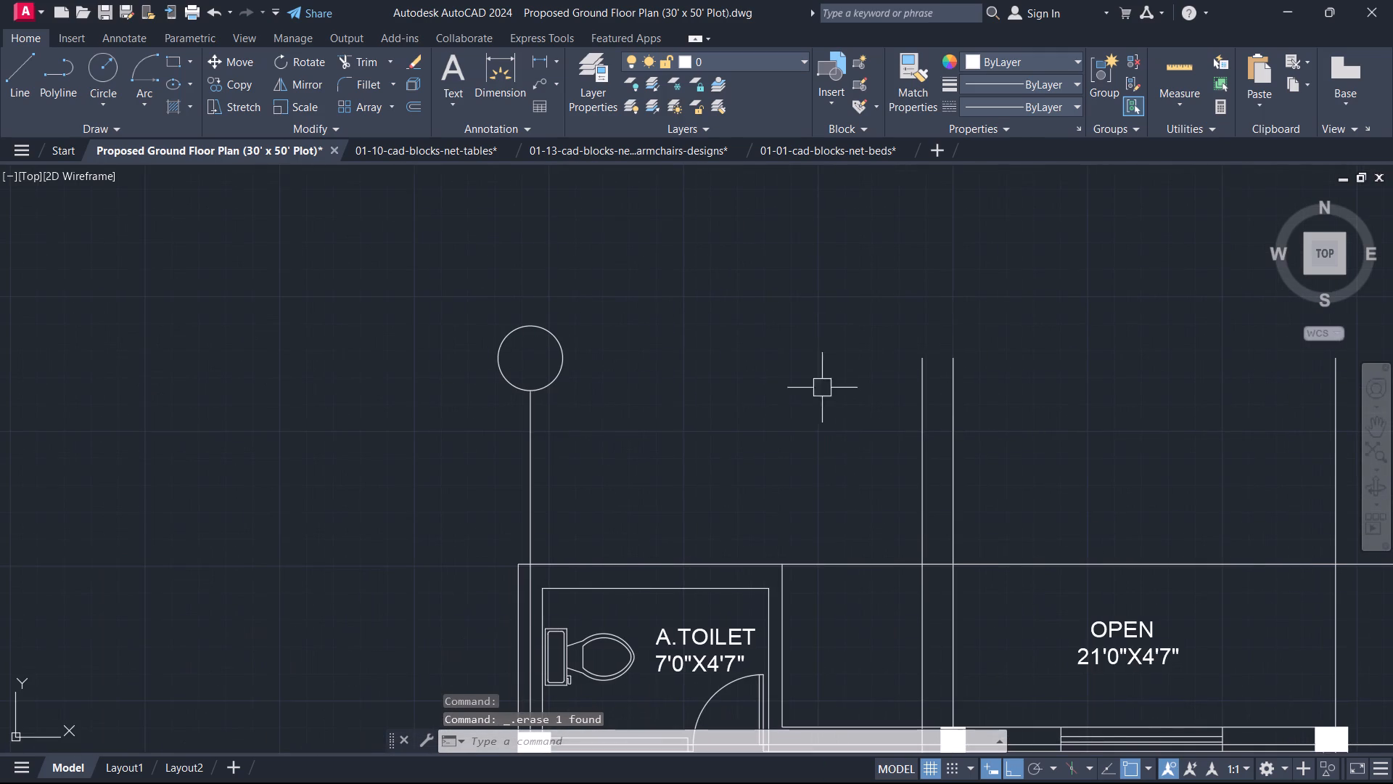
pyautogui.write('L')
pyautogui.press('space')
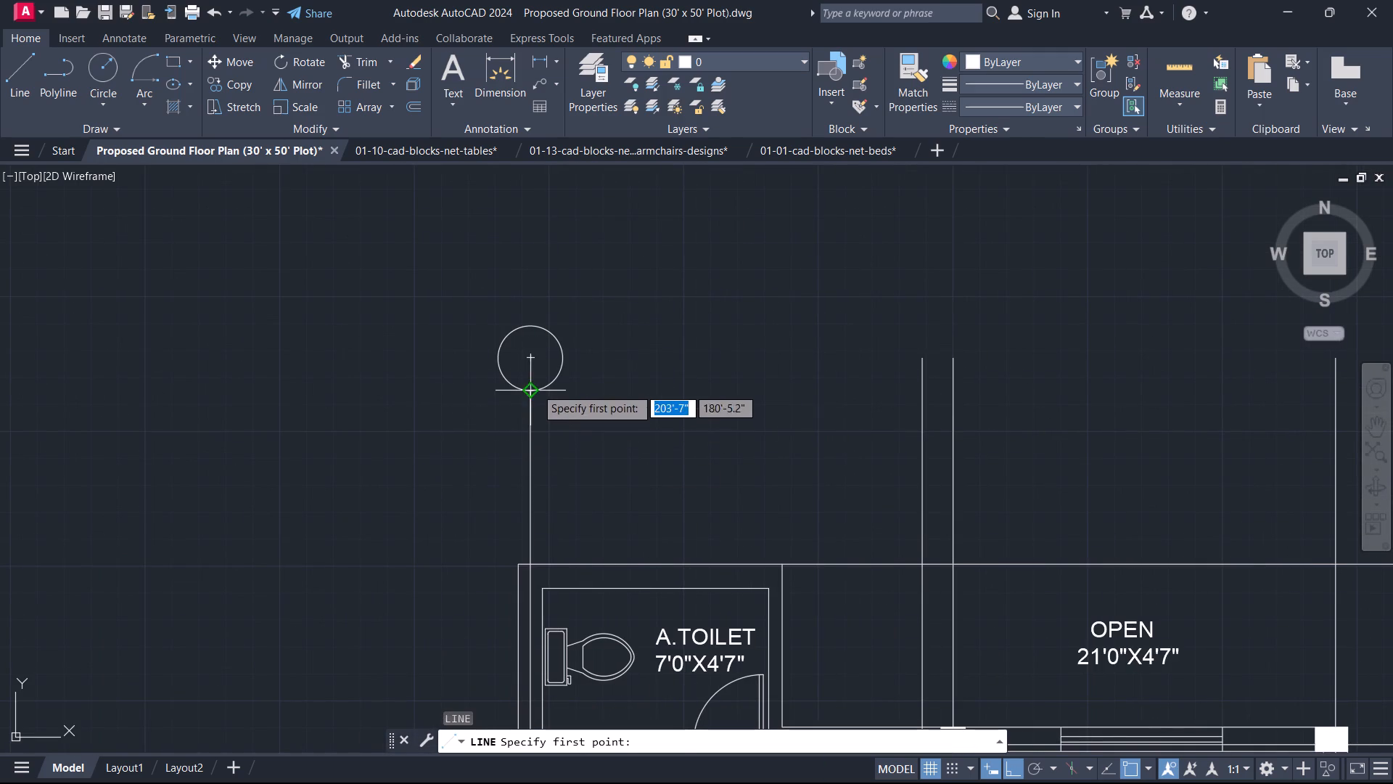
pyautogui.click(535, 386)
pyautogui.scroll(-3, 983, 416)
pyautogui.moveTo(983, 416); pyautogui.dragTo(424, 516, button='middle')
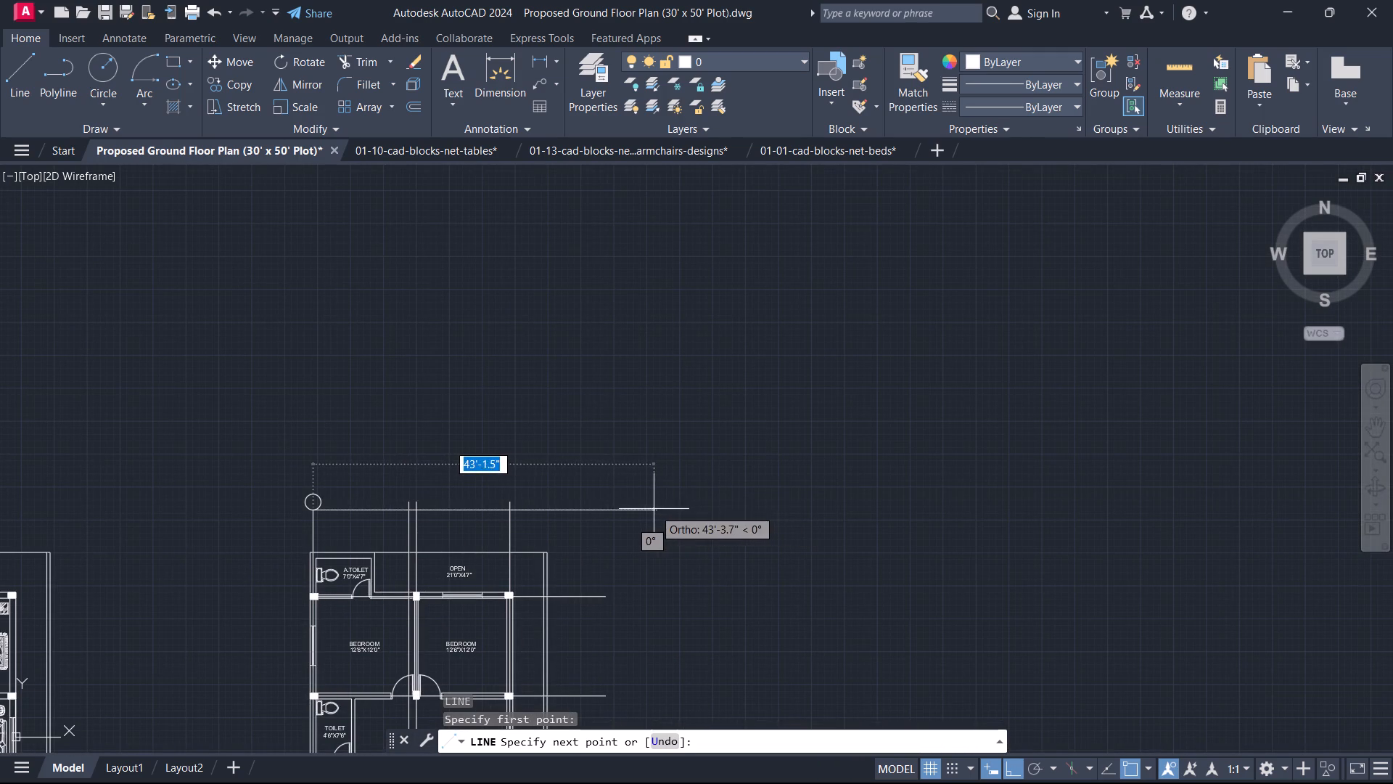
pyautogui.click(654, 509)
pyautogui.press('Escape')
# Trim the cutting line's overhang beyond the easternmost vertical construction line.
pyautogui.press('t')
pyautogui.press('r')
pyautogui.press('space')
pyautogui.click(575, 523)
pyautogui.click(565, 485)
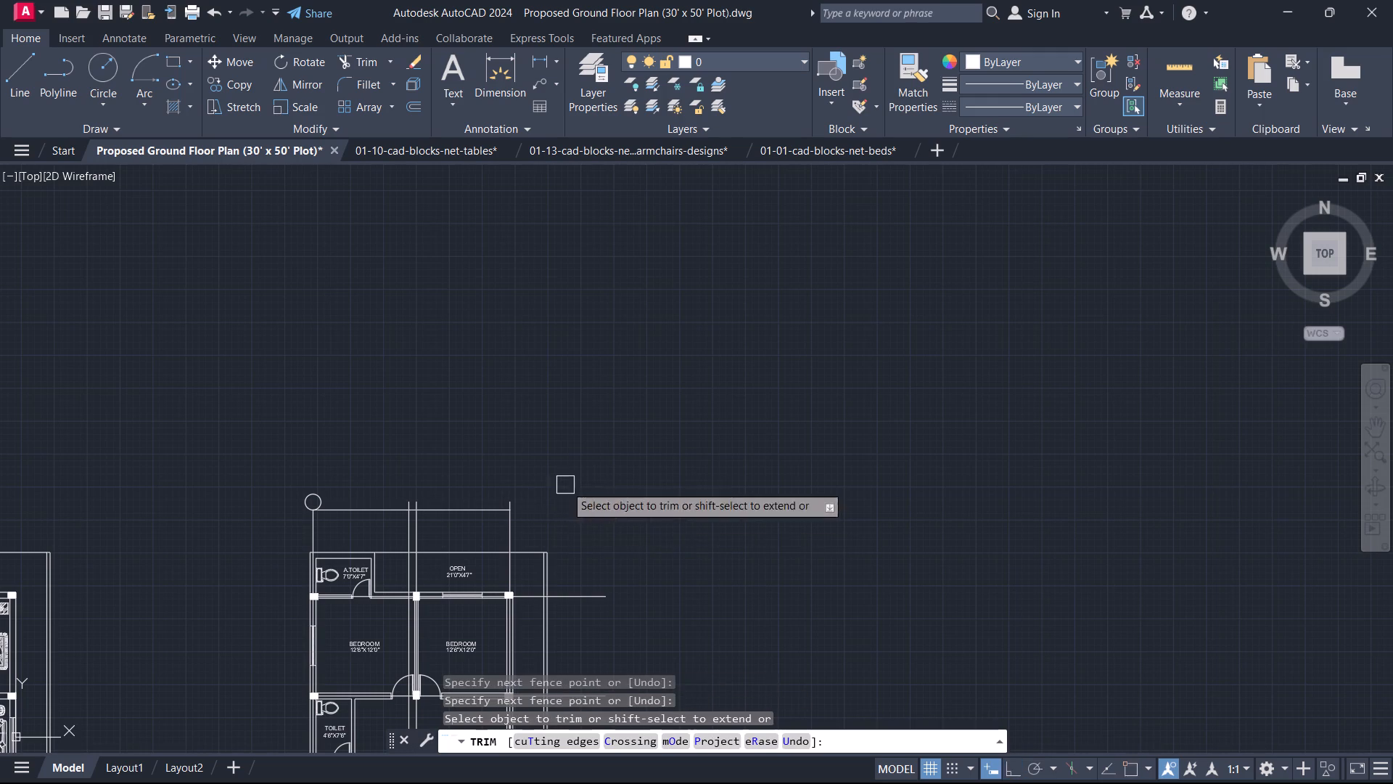
# Trim the ends of the three eastern vertical construction lines that project north of the cutting line.
pyautogui.scroll(6, 514, 512)
pyautogui.click(522, 486)
pyautogui.scroll(-2, 316, 489)
pyautogui.moveTo(315, 489); pyautogui.dragTo(1064, 406, button='middle')
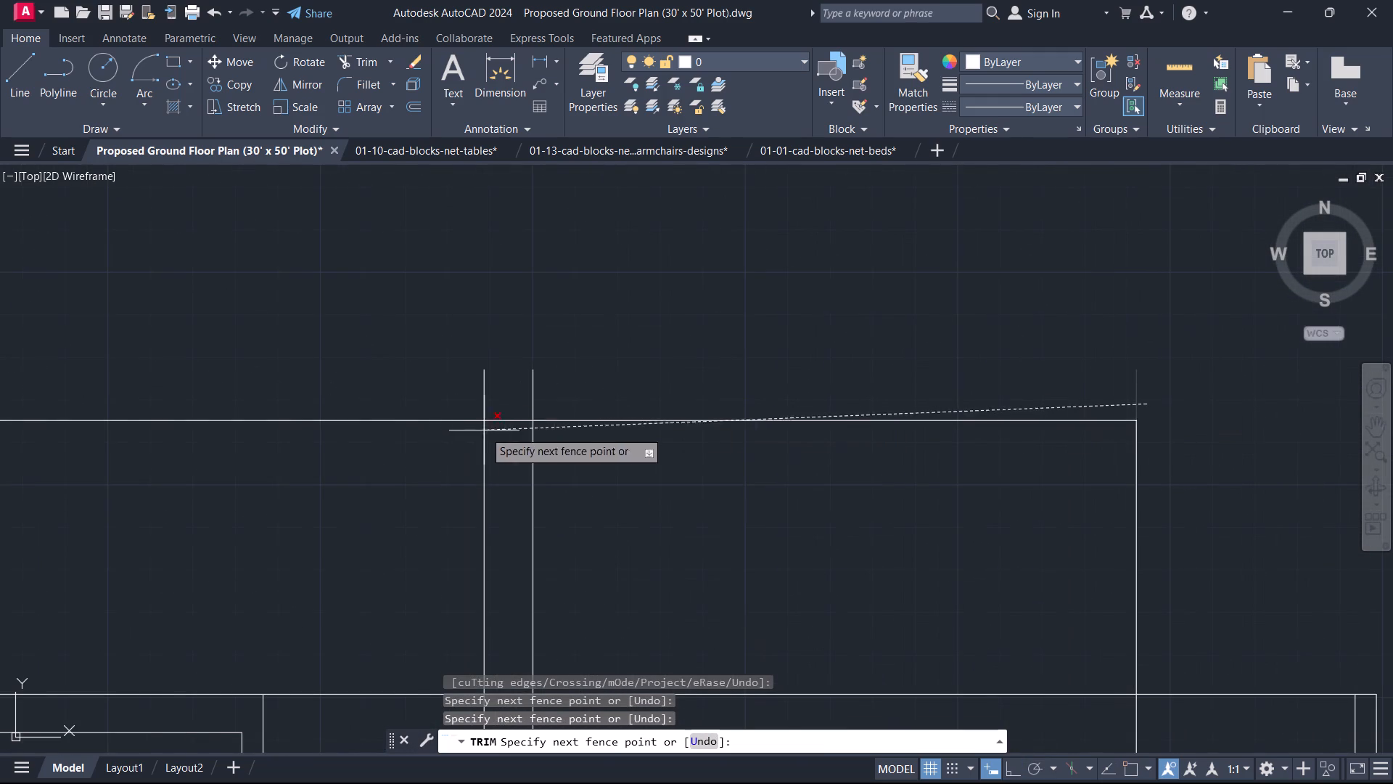
pyautogui.click(445, 384)
pyautogui.click(416, 408)
pyautogui.click(395, 475)
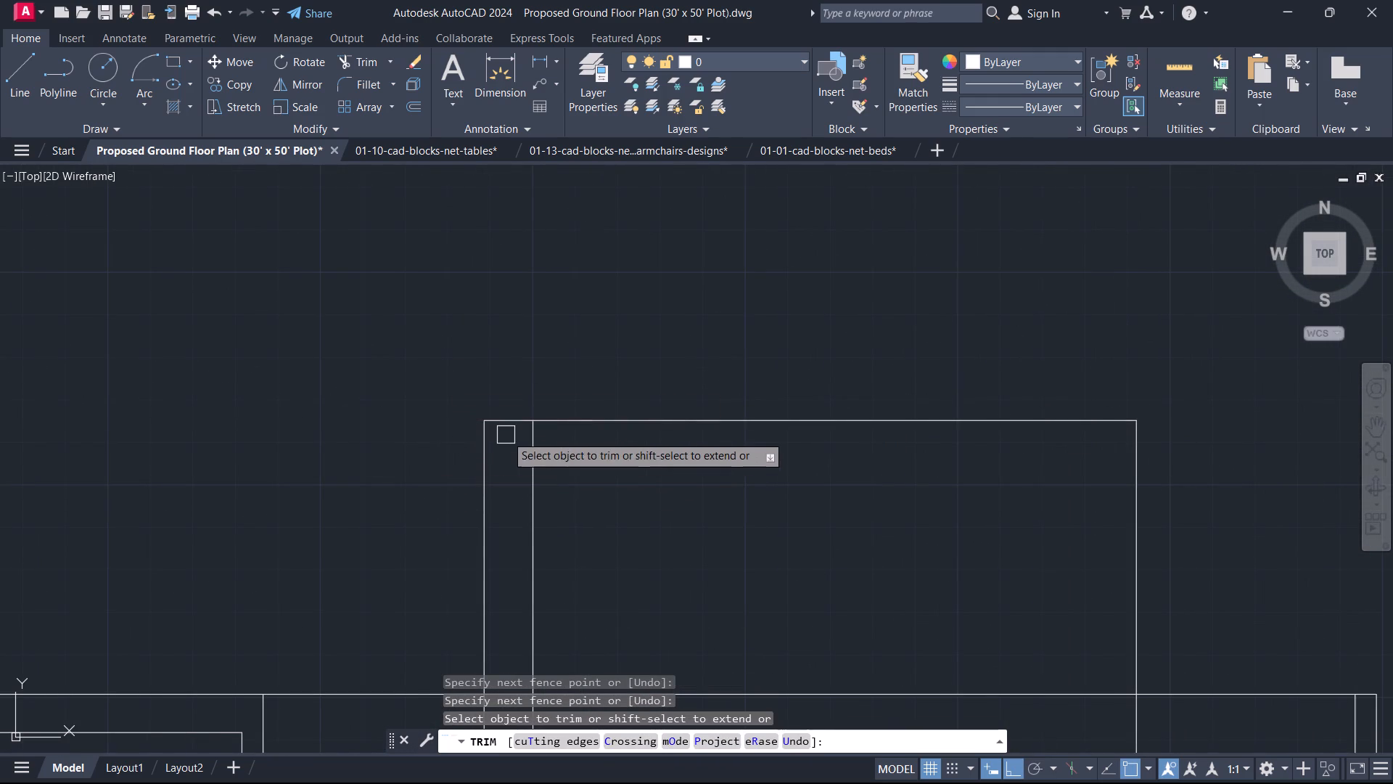
# Trim away the remaining segments of the horizontal cutting line between the vertical construction lines.
pyautogui.click(515, 420)
pyautogui.click(609, 420)
pyautogui.press('Escape')
pyautogui.scroll(-5, 609, 438)
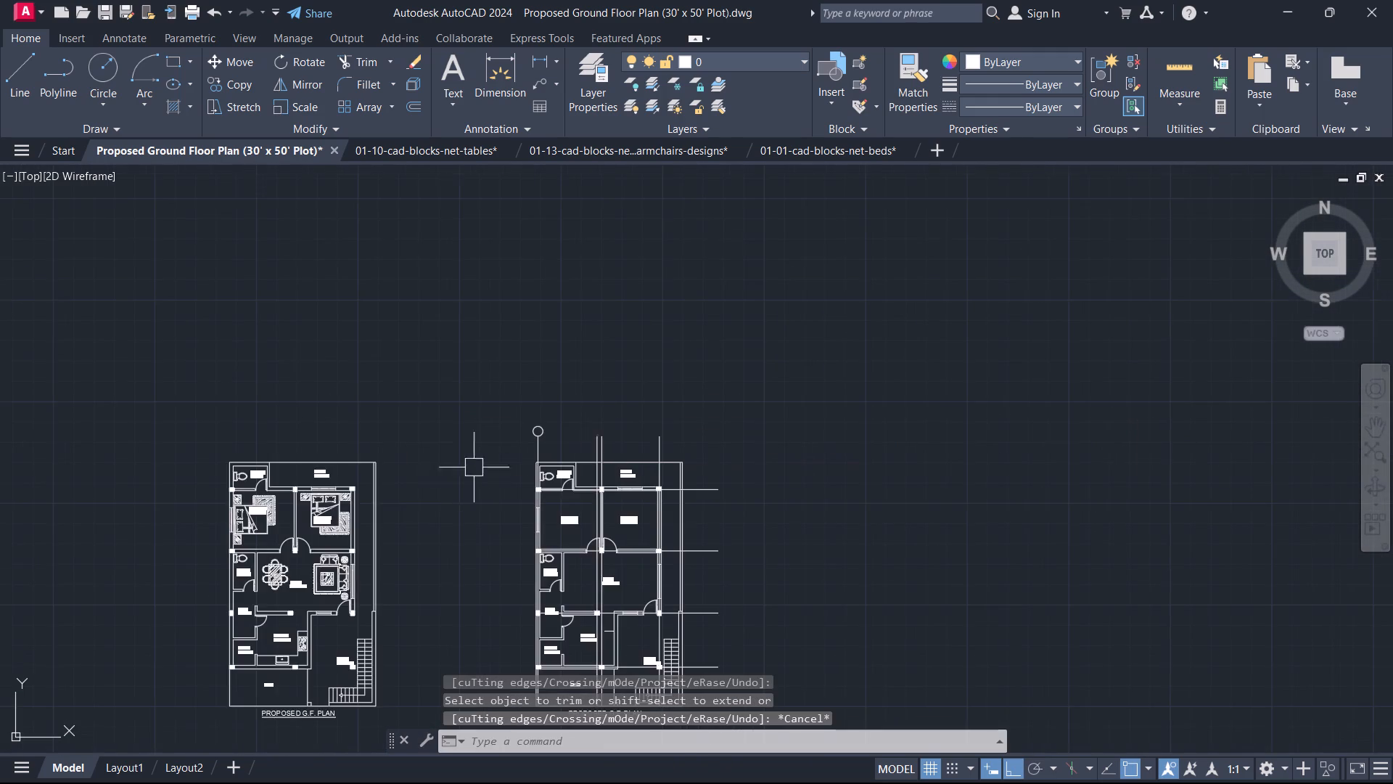
# Copy the grid bubble from its south quadrant to the north ends of the other three vertical construction lines.
pyautogui.scroll(2, 494, 457)
pyautogui.scroll(1, 576, 425)
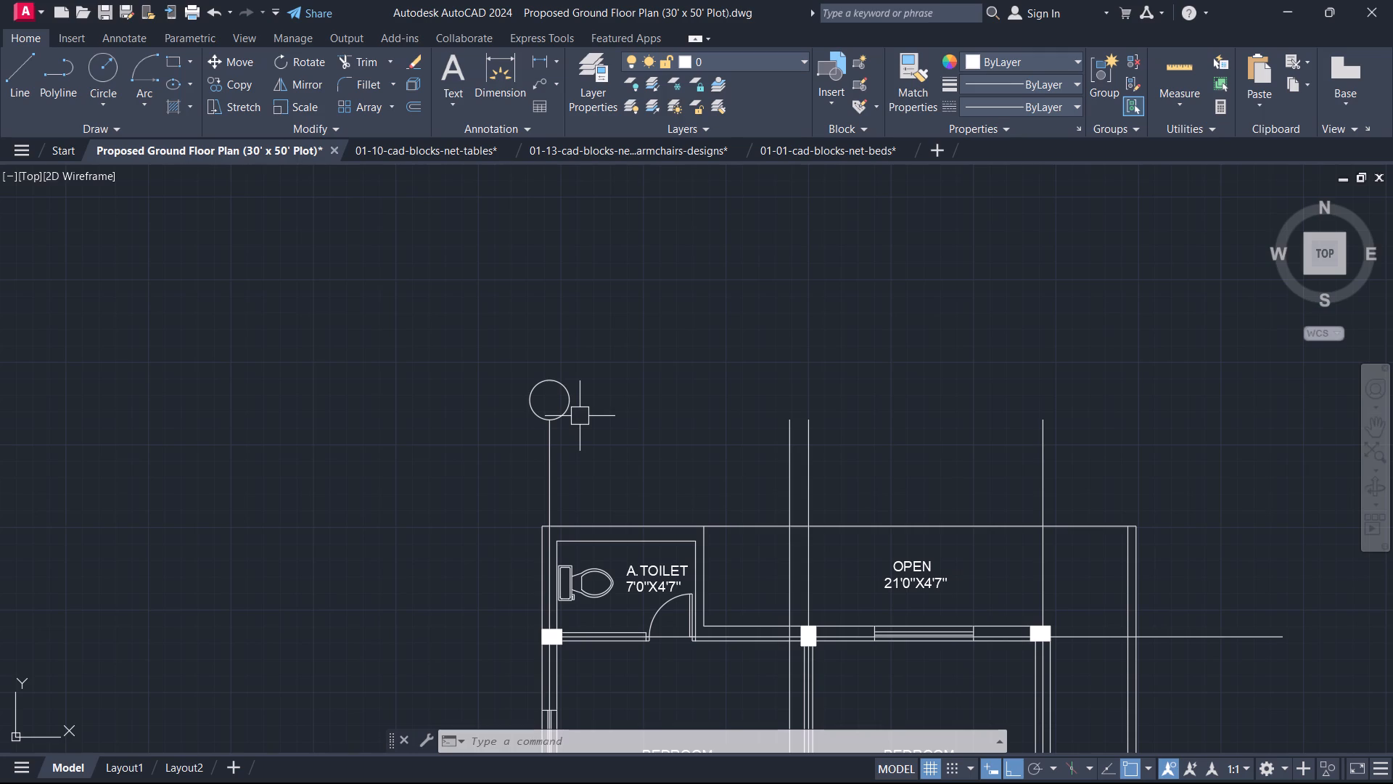
pyautogui.scroll(2, 559, 430)
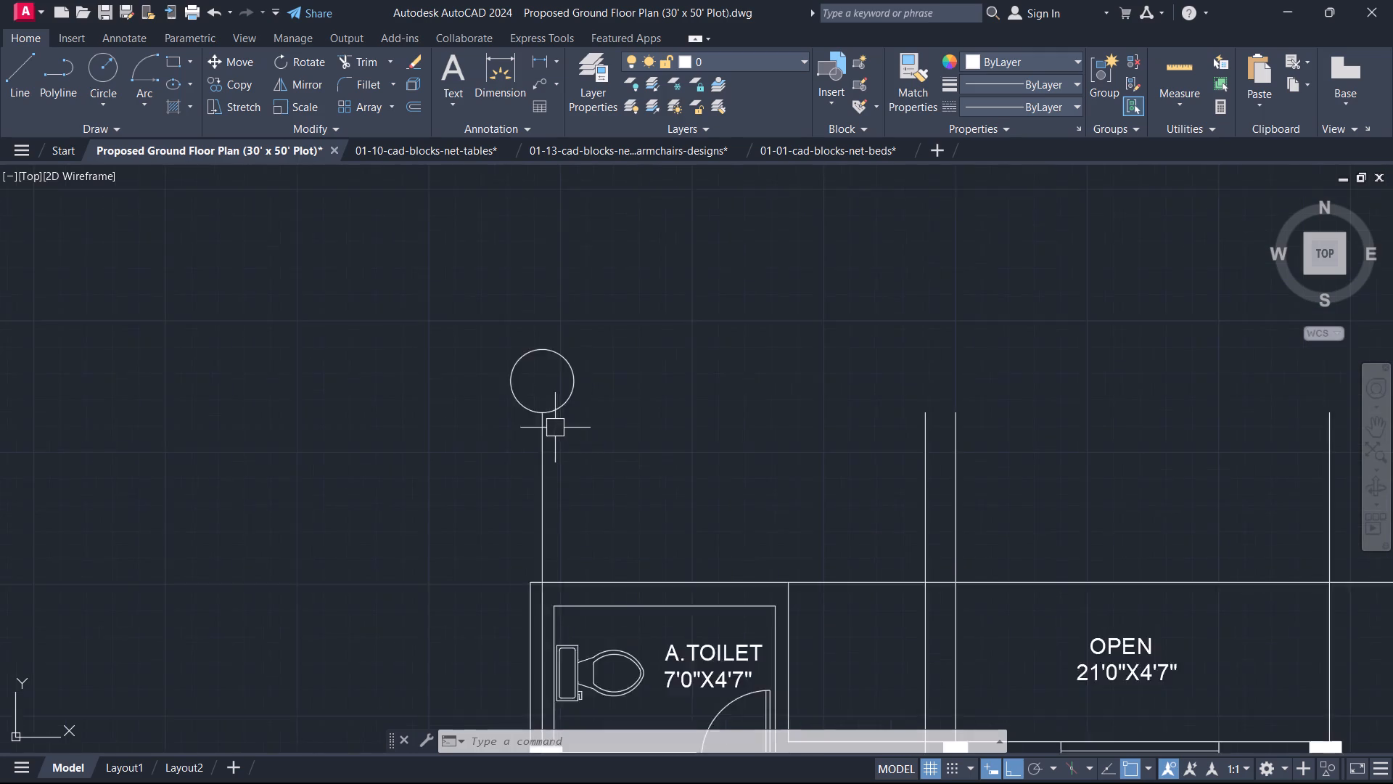
pyautogui.scroll(1, 555, 428)
pyautogui.moveTo(580, 388); pyautogui.dragTo(571, 385)
pyautogui.click(551, 369)
pyautogui.scroll(-3, 554, 363)
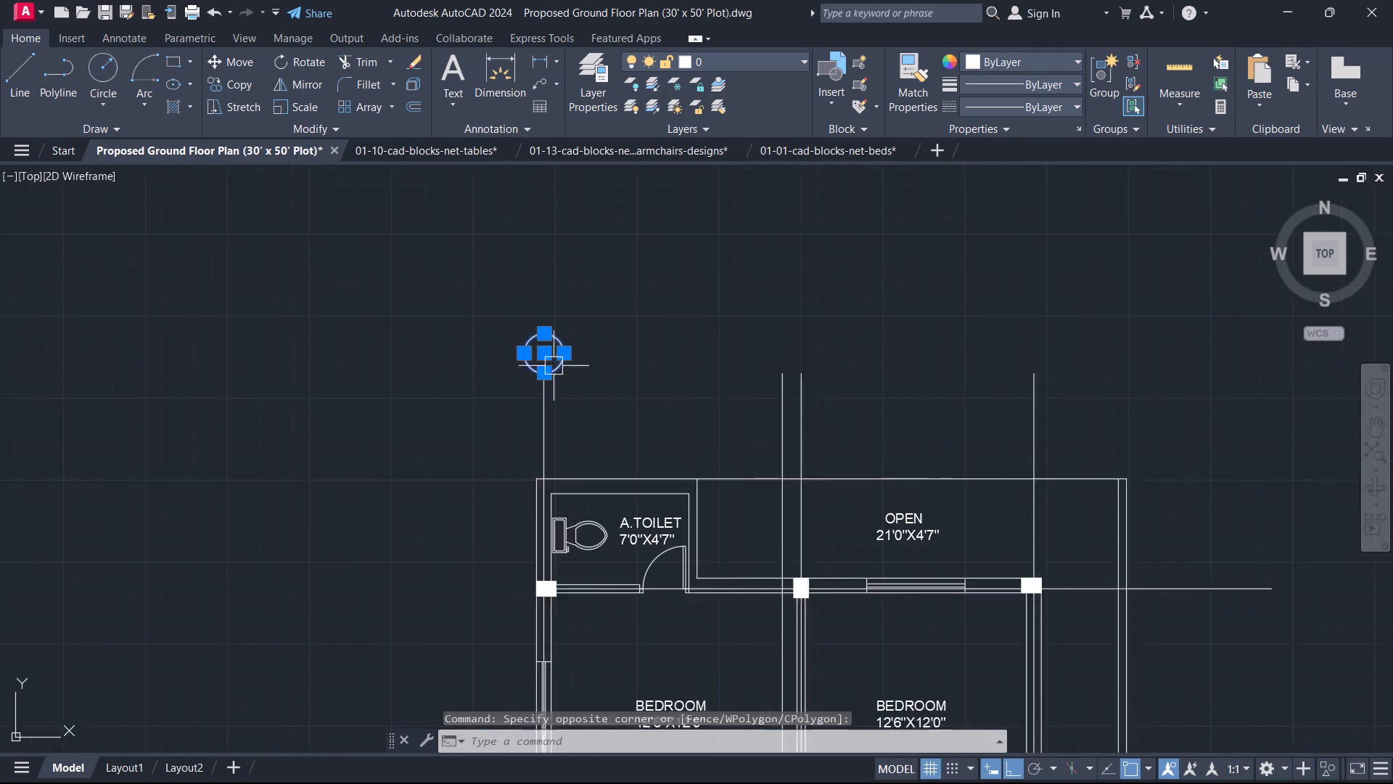
pyautogui.moveTo(550, 367); pyautogui.dragTo(400, 375, button='middle')
pyautogui.press('c')
pyautogui.press('o')
pyautogui.press('space')
pyautogui.scroll(3, 421, 403)
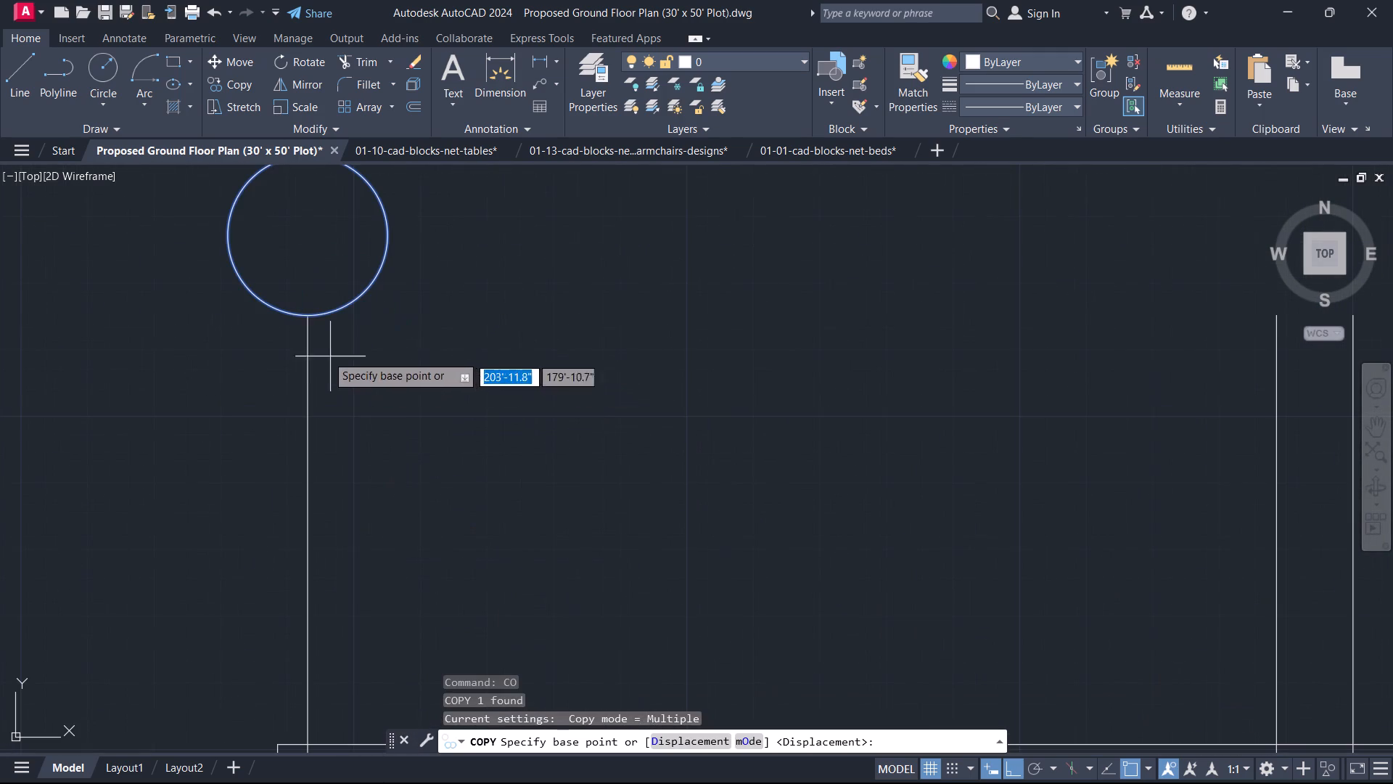
pyautogui.click(310, 317)
pyautogui.scroll(-3, 504, 385)
pyautogui.moveTo(508, 388); pyautogui.dragTo(311, 371, button='middle')
pyautogui.scroll(1, 496, 320)
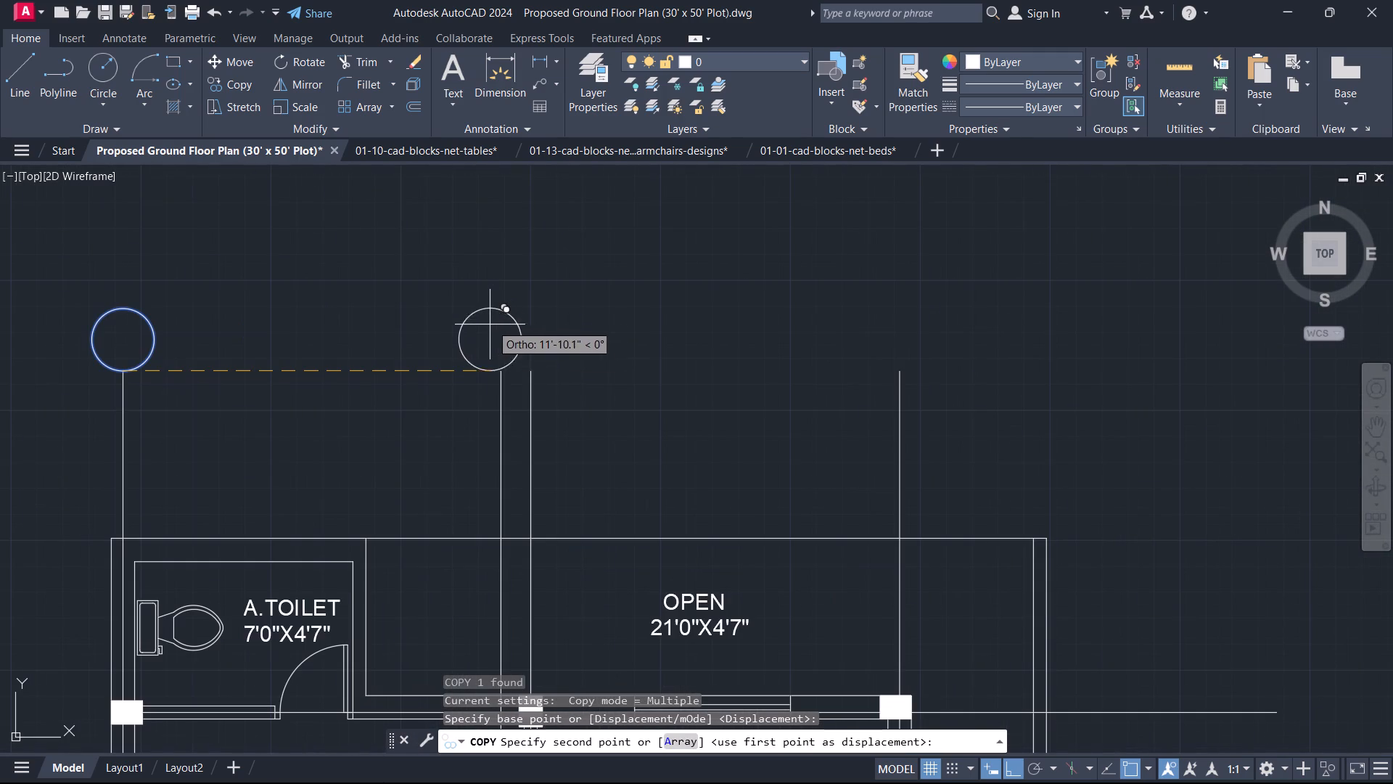
pyautogui.click(502, 373)
pyautogui.click(536, 372)
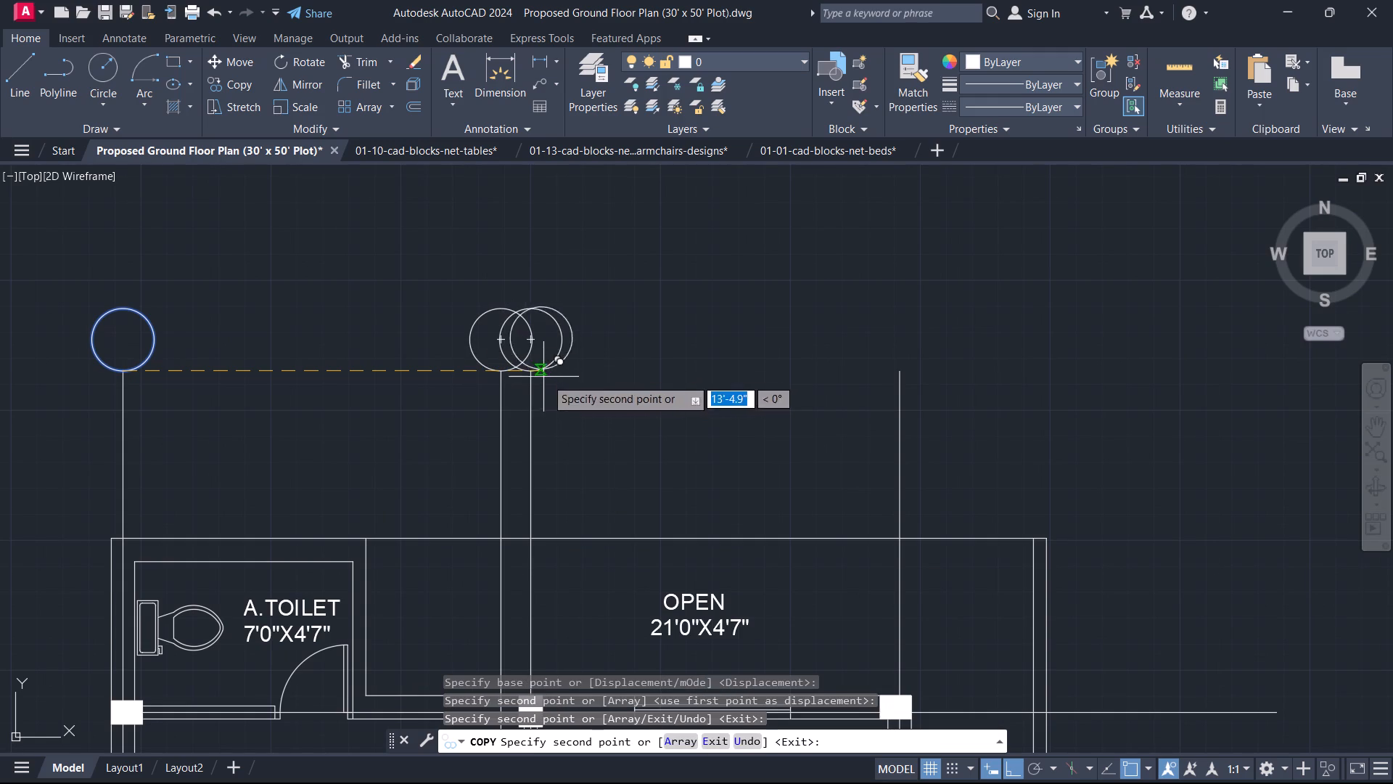
pyautogui.click(900, 366)
pyautogui.press('Escape')
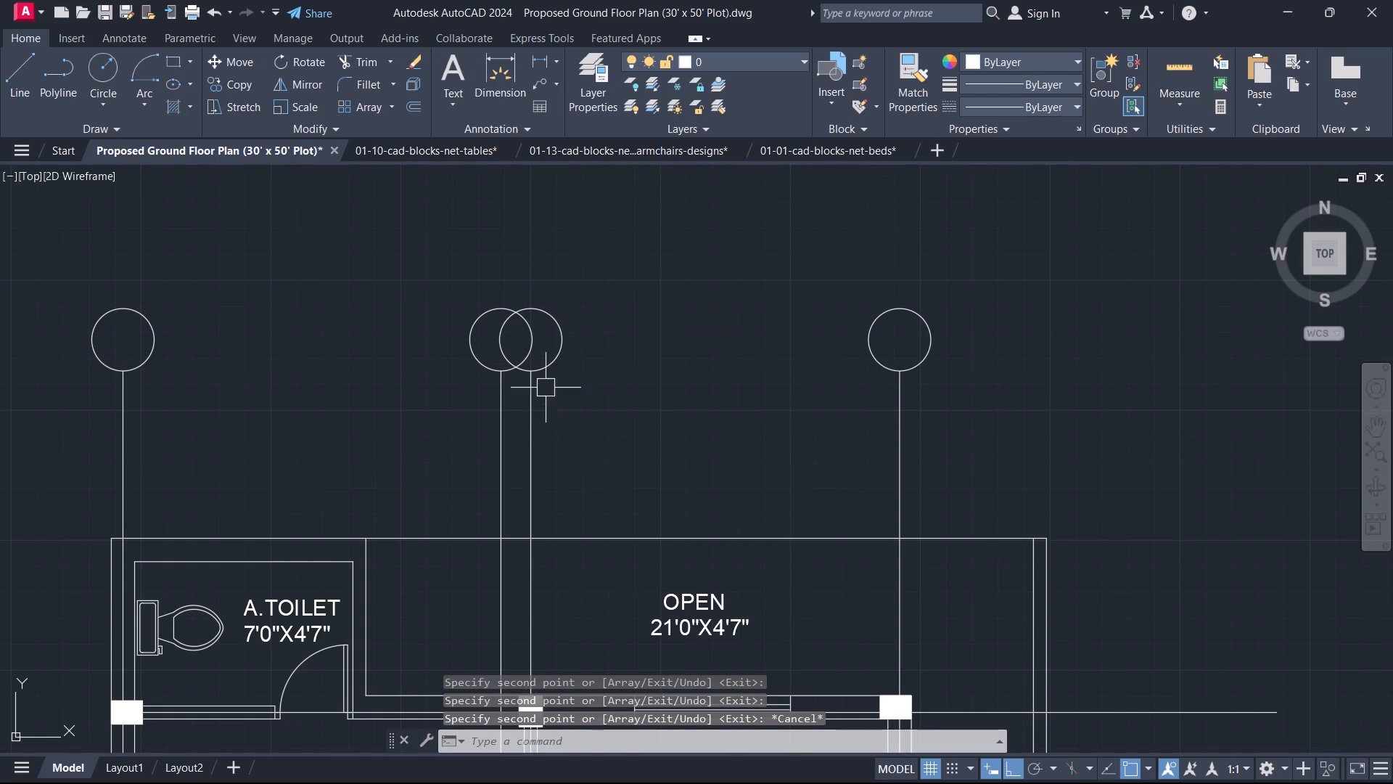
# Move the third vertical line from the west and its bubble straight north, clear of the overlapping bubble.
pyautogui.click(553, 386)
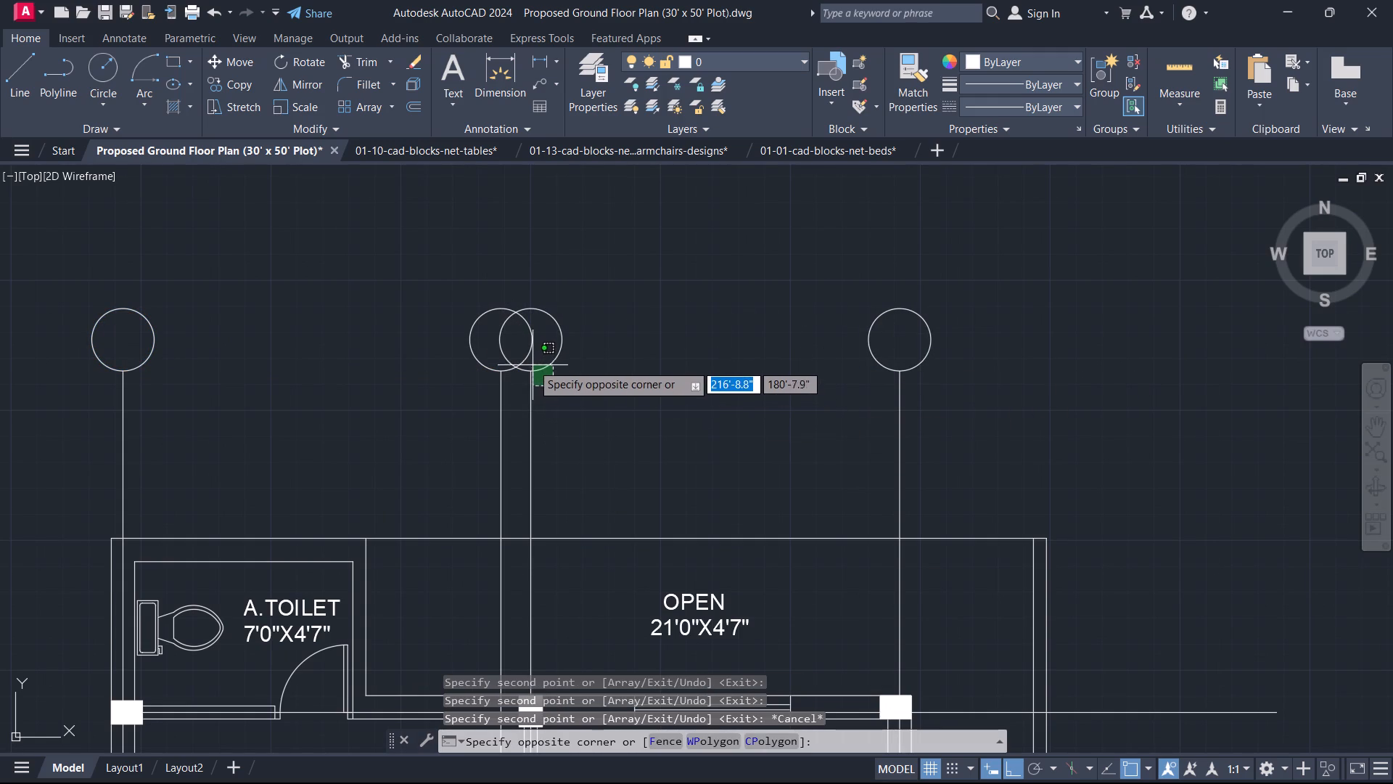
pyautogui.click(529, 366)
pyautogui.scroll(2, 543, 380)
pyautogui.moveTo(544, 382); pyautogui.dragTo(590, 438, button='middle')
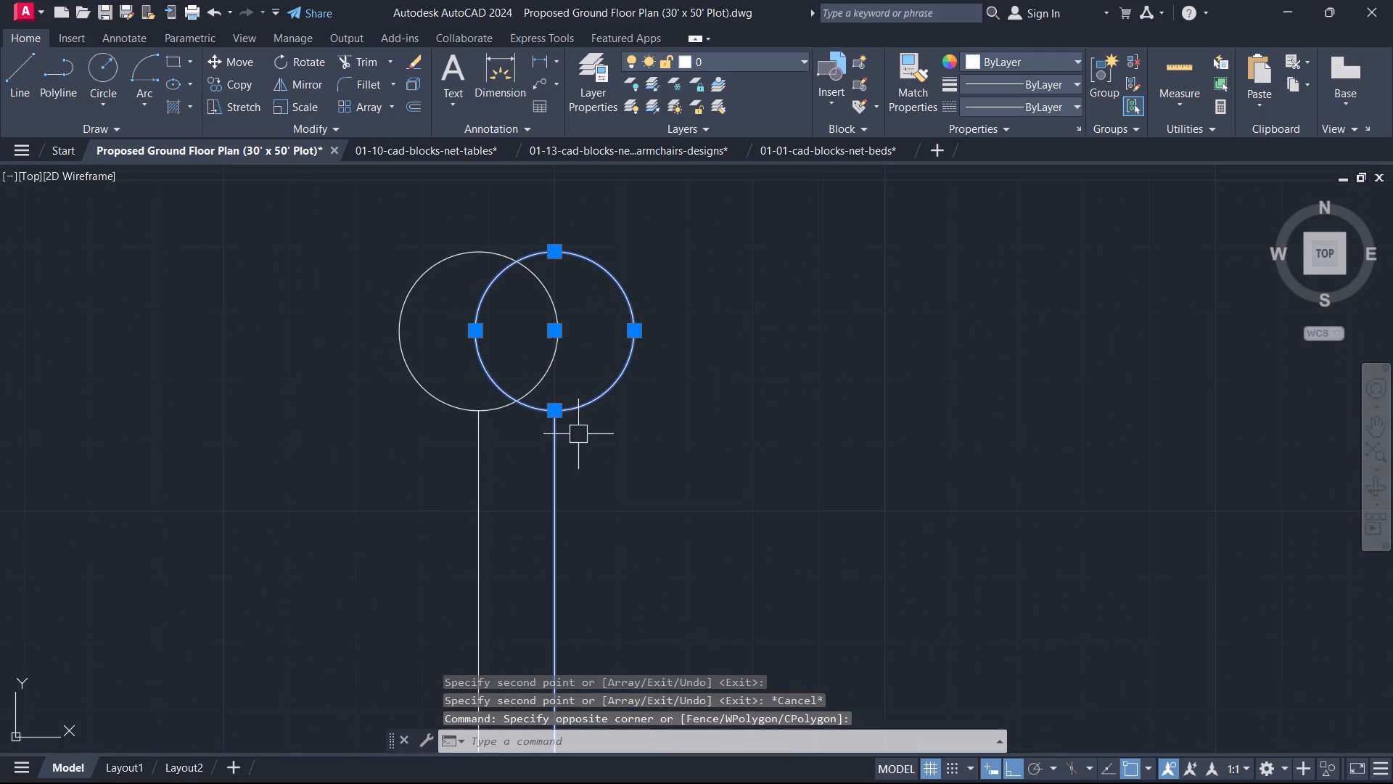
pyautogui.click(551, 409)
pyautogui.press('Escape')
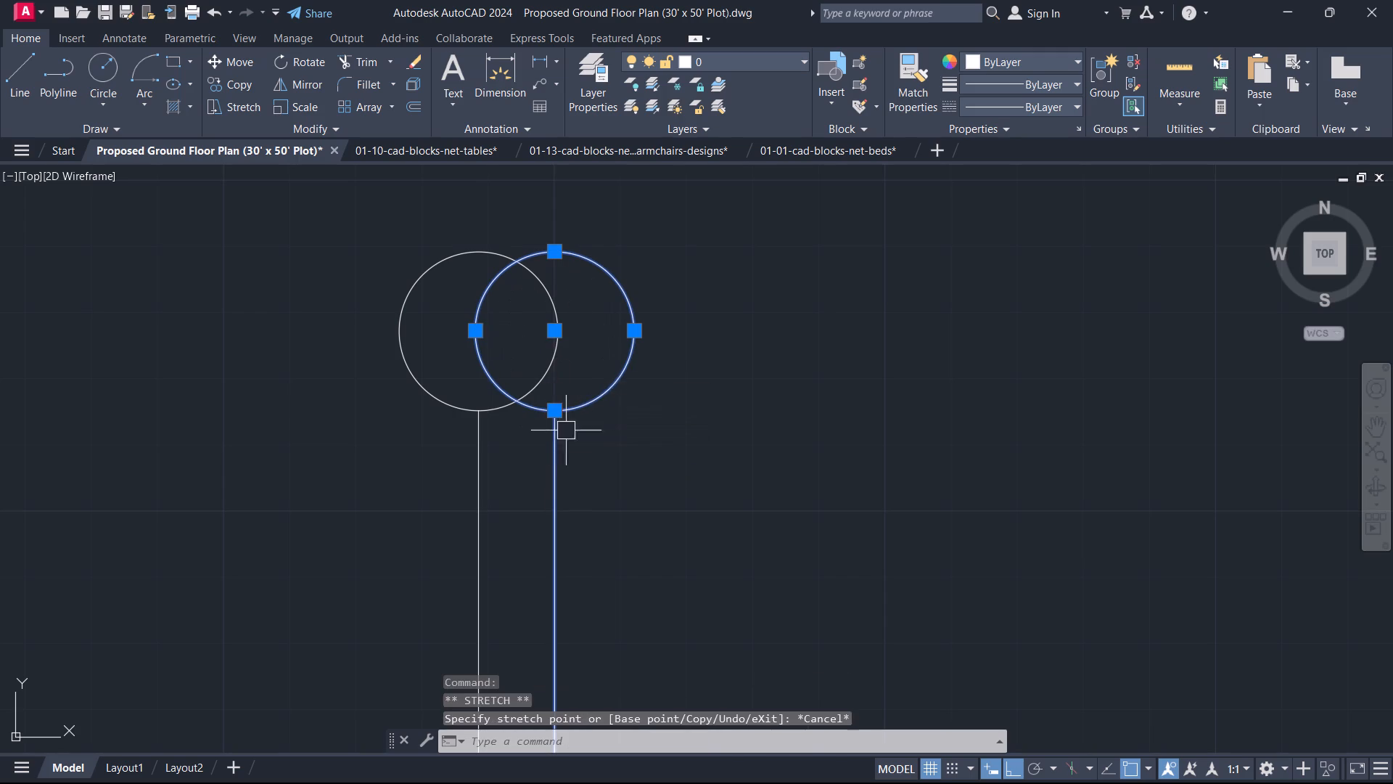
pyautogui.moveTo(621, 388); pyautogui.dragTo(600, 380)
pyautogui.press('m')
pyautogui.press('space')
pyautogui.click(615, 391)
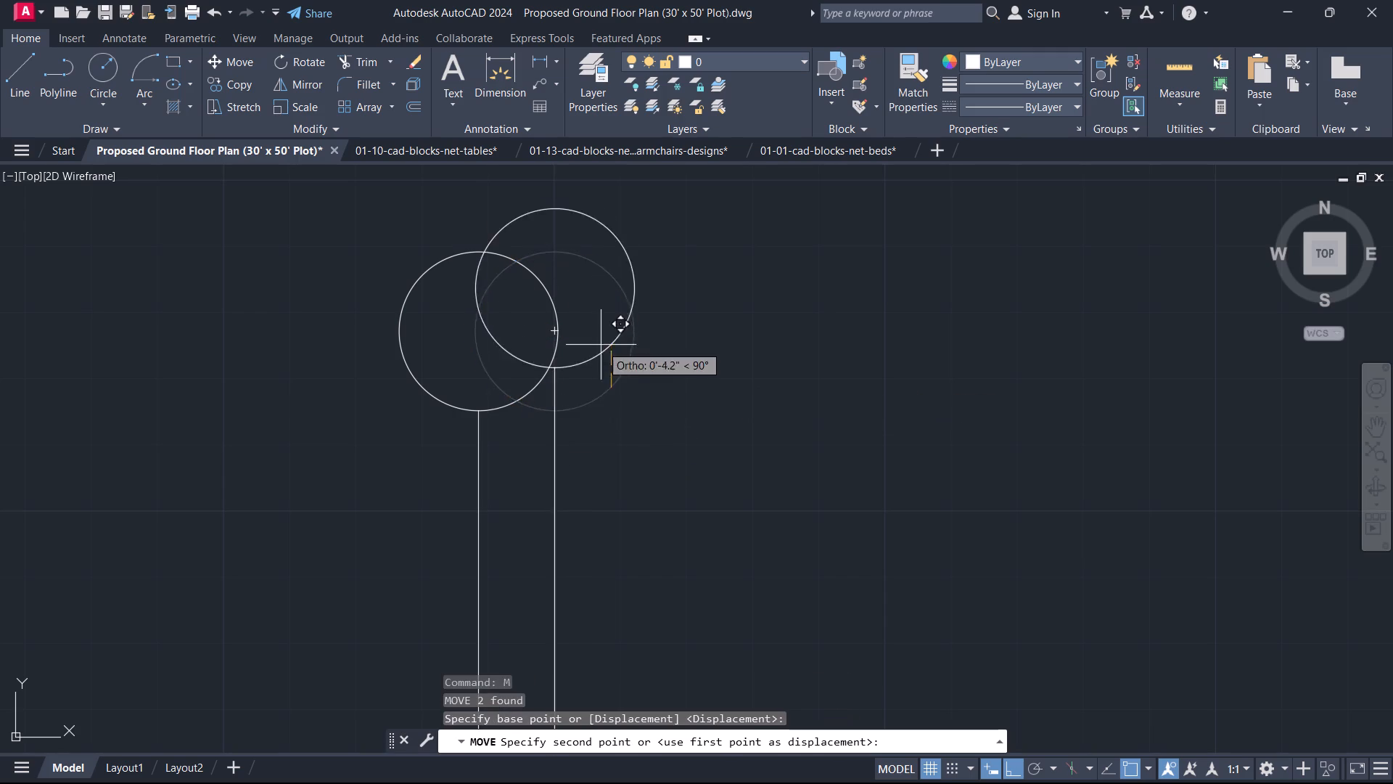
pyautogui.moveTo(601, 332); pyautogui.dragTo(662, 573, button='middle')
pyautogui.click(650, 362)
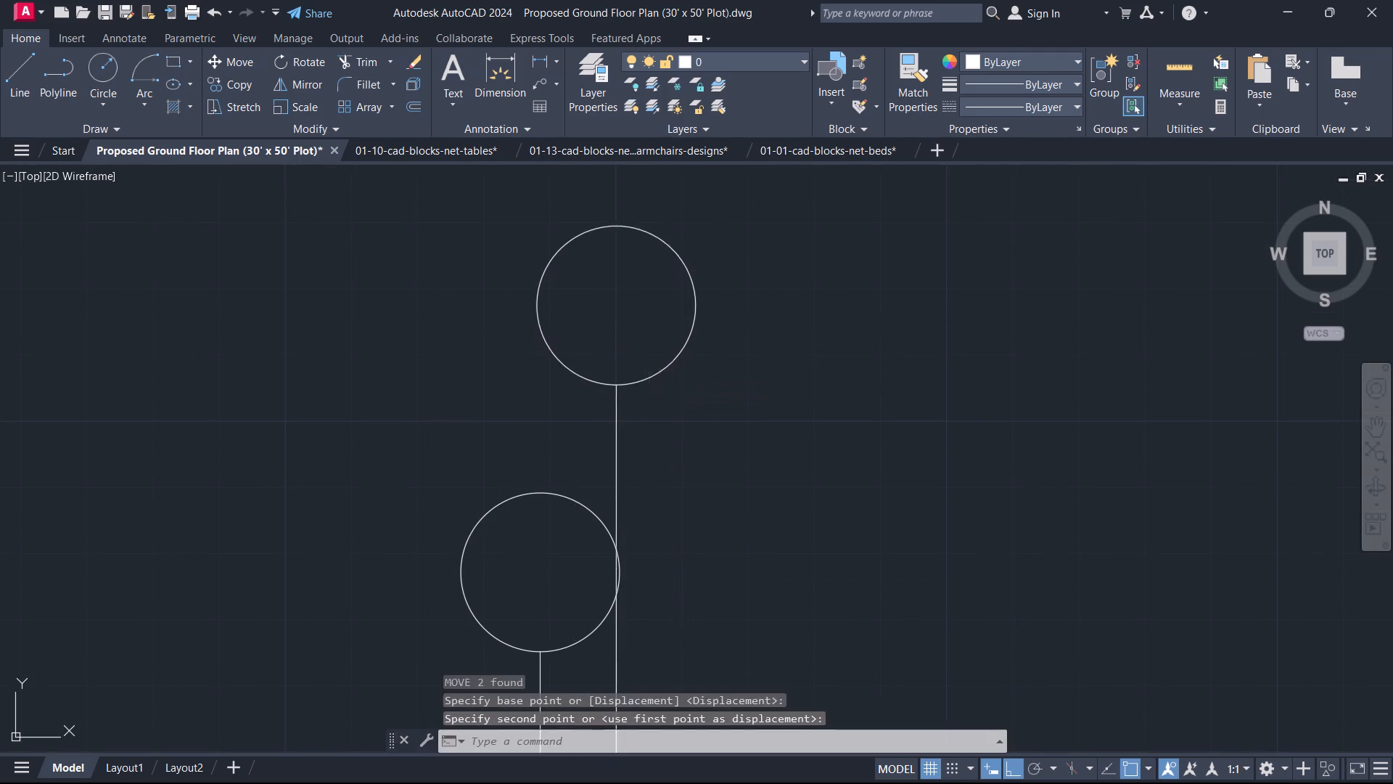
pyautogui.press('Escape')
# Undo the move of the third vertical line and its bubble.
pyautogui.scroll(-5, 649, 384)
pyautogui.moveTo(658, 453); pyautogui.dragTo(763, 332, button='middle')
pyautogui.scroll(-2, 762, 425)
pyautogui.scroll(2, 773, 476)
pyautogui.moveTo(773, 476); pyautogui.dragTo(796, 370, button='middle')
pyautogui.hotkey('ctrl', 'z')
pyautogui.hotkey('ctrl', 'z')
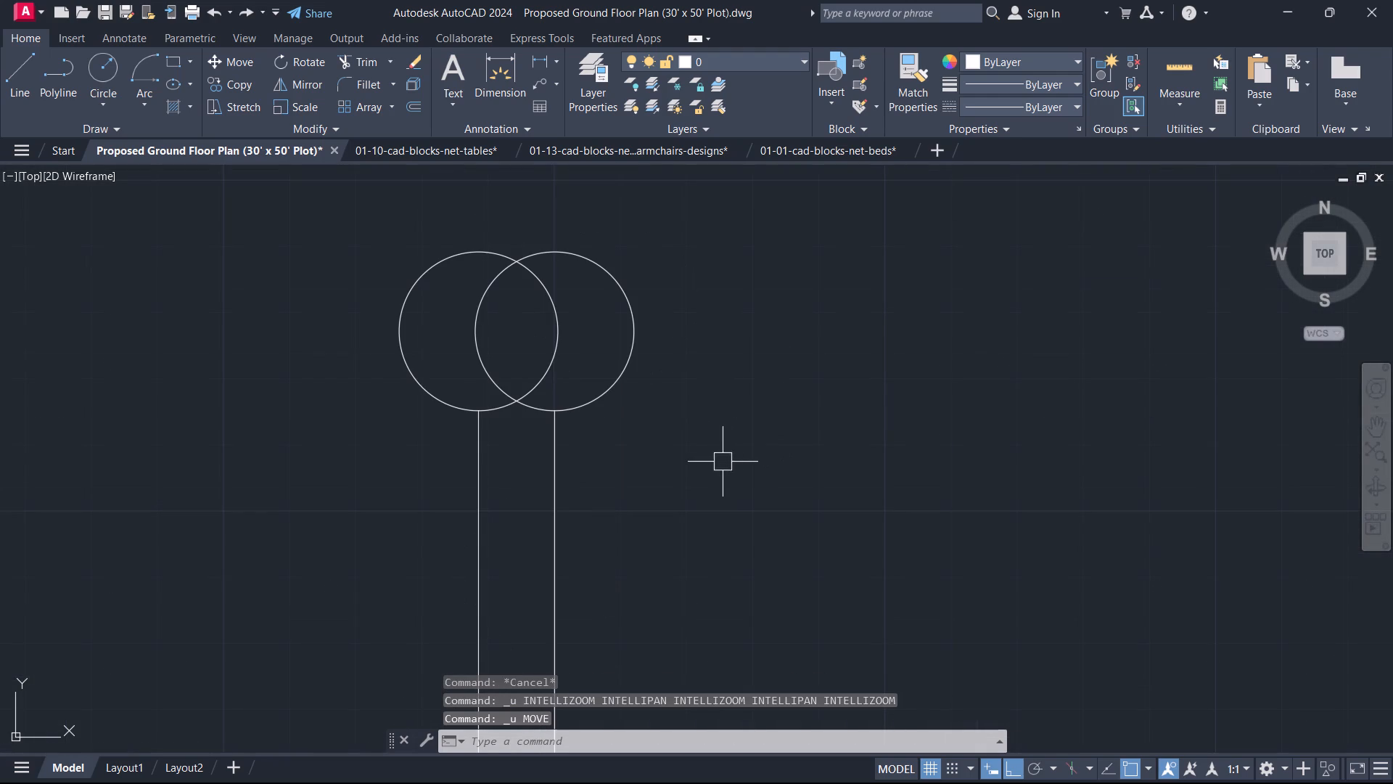
# Stretch the north end of the third vertical line from the west straight north, well beyond the row of bubbles.
pyautogui.click(561, 464)
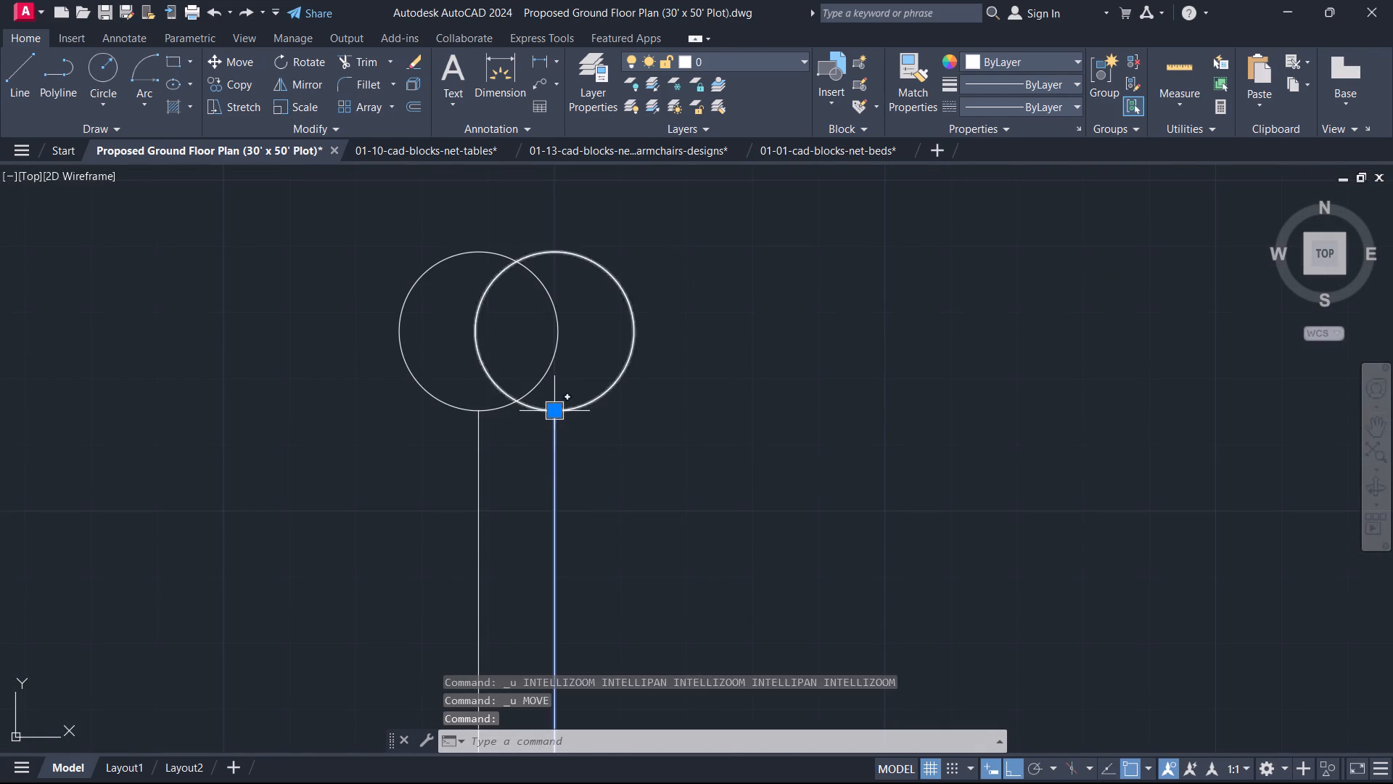
pyautogui.click(558, 409)
pyautogui.scroll(-2, 581, 356)
pyautogui.moveTo(581, 355); pyautogui.dragTo(652, 502, button='middle')
pyautogui.click(647, 345)
pyautogui.press('Escape')
# Move the third line's bubble by its south quadrant to the stretched line's north end.
pyautogui.moveTo(669, 471); pyautogui.dragTo(658, 382, button='middle')
pyautogui.click(664, 395)
pyautogui.write('M')
pyautogui.press('space')
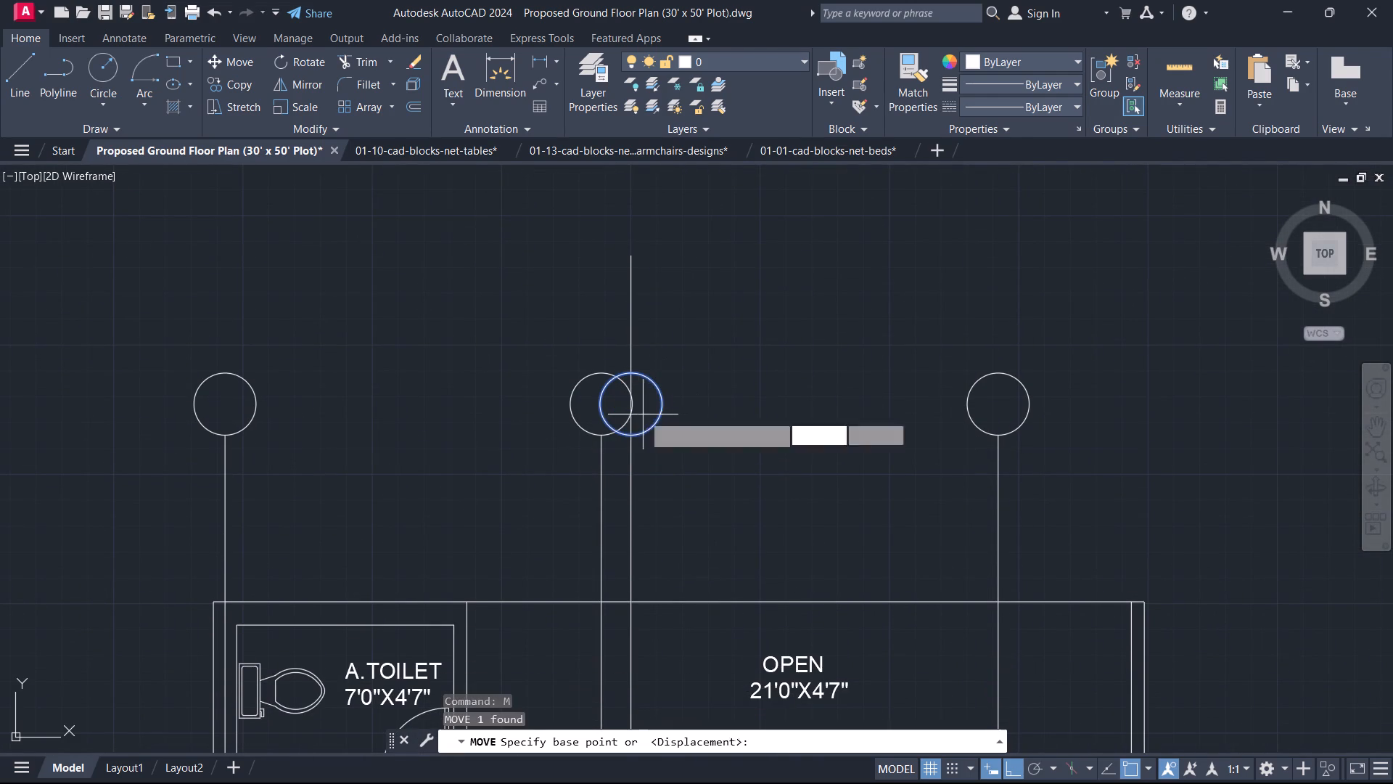
pyautogui.click(633, 440)
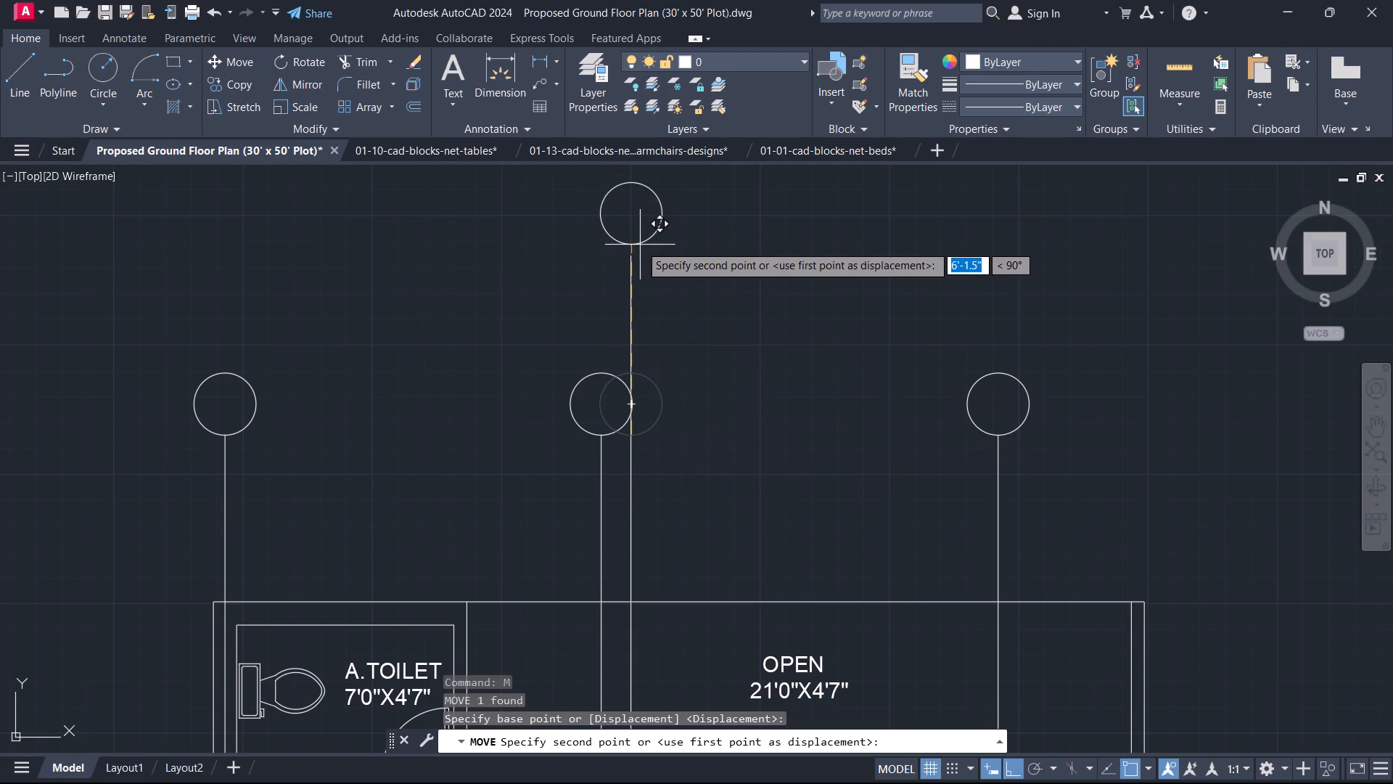
pyautogui.click(639, 254)
pyautogui.press('Escape')
# Shorten the third vertical line by pulling its north end south to just north of the neighbouring bubbles.
pyautogui.click(632, 285)
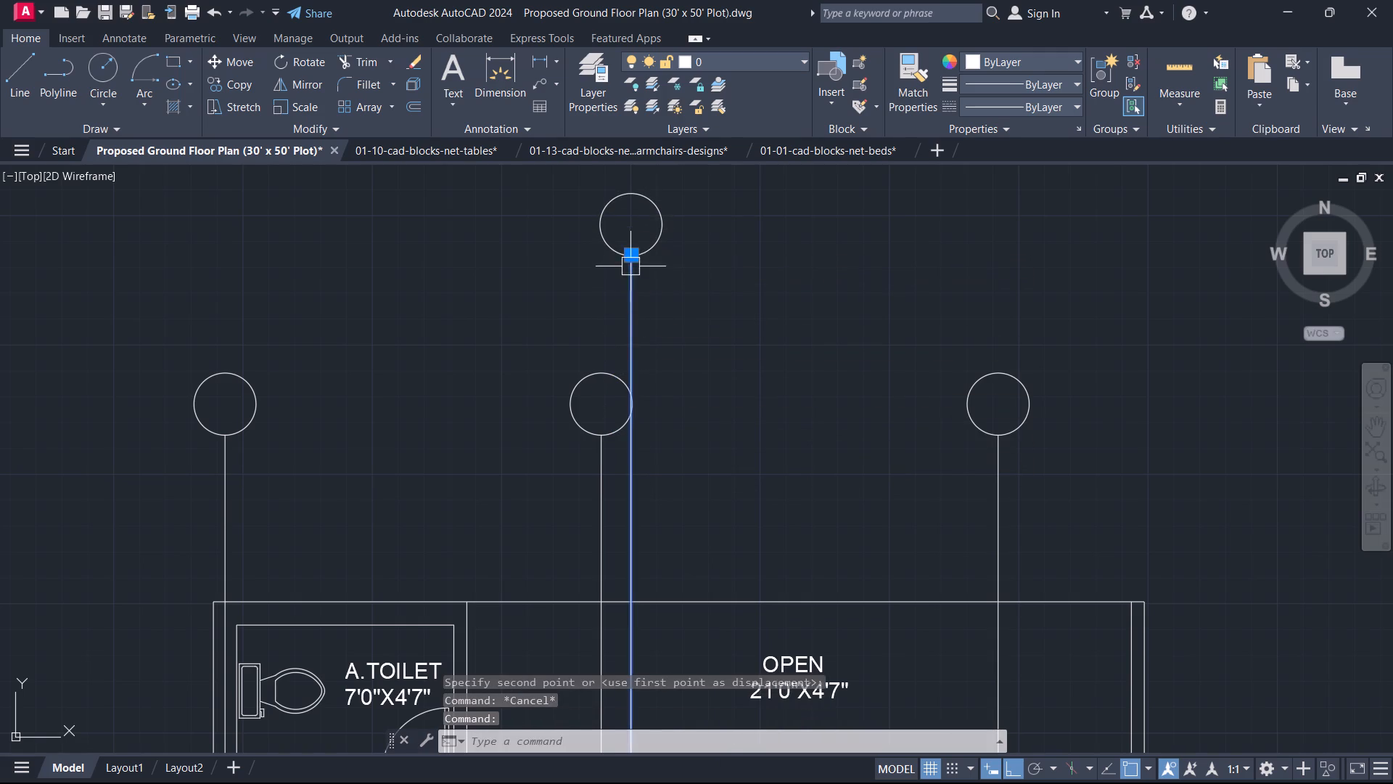
pyautogui.click(633, 254)
pyautogui.click(635, 326)
pyautogui.press('Escape')
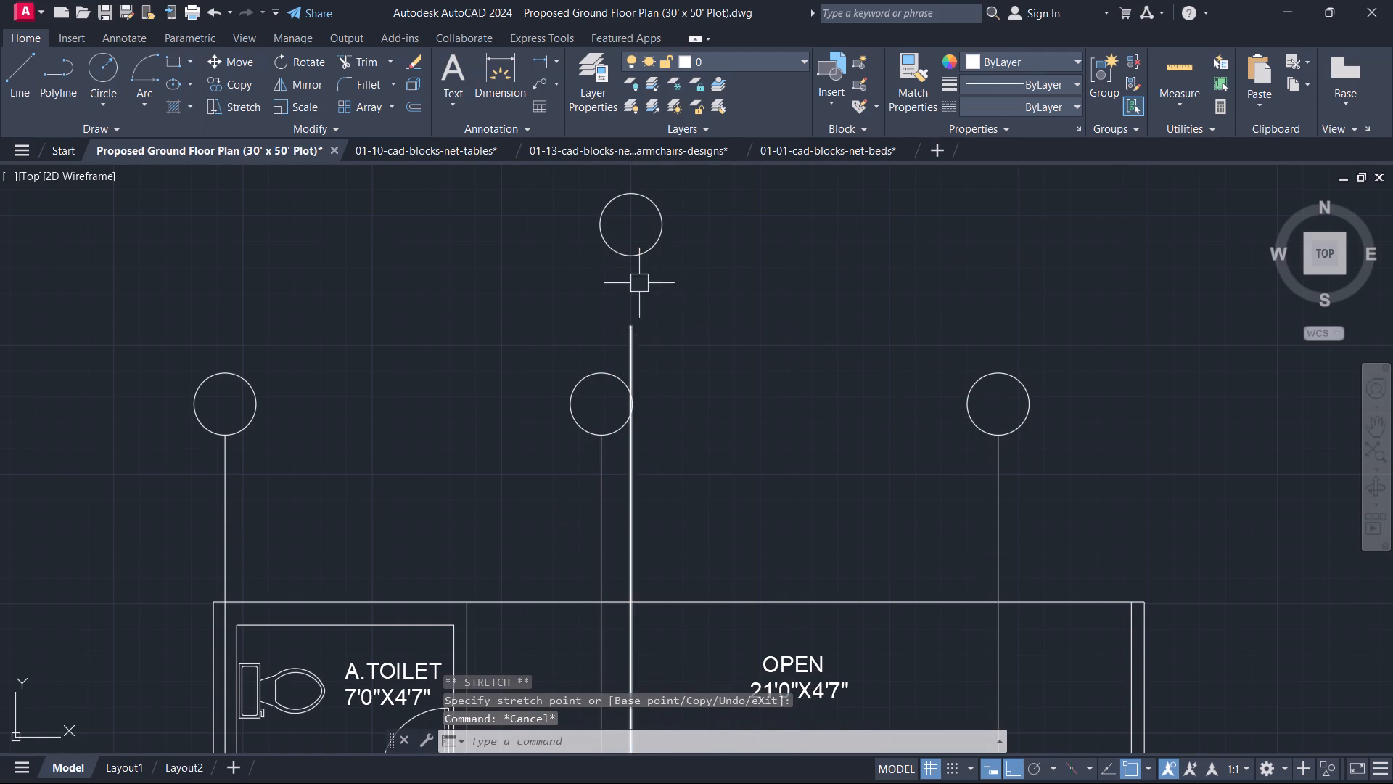
# Move the third line's bubble south by its south quadrant onto the shortened line's north end.
pyautogui.click(643, 274)
pyautogui.click(622, 242)
pyautogui.write('M')
pyautogui.press('space')
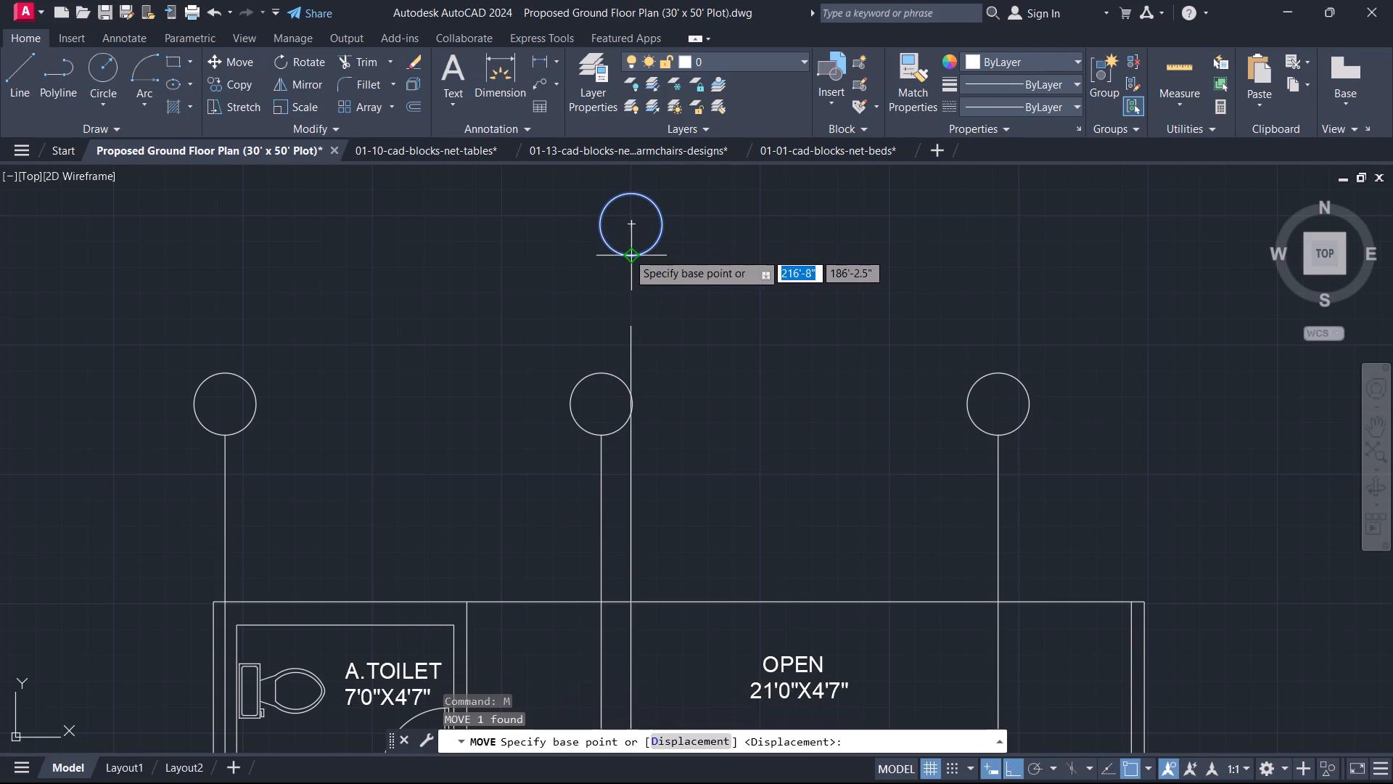
pyautogui.click(628, 253)
pyautogui.click(633, 320)
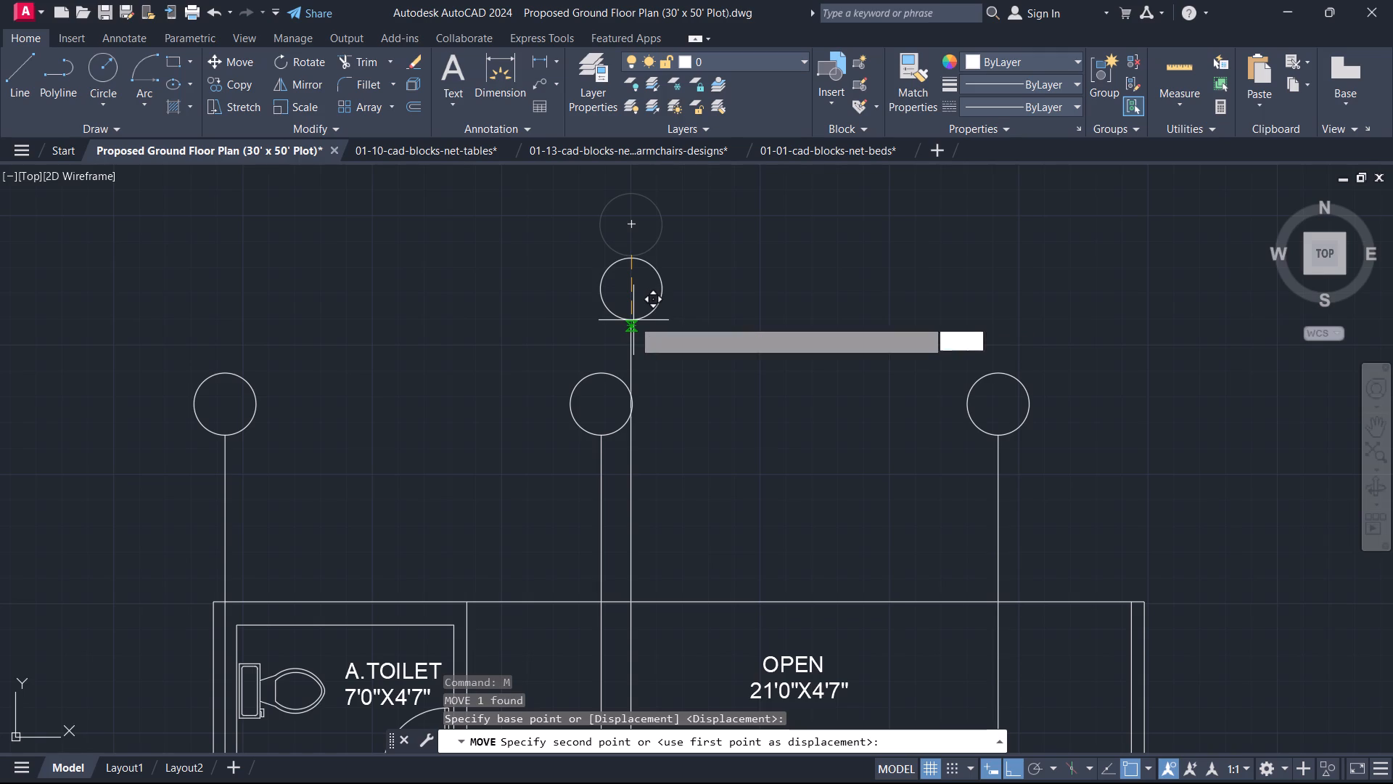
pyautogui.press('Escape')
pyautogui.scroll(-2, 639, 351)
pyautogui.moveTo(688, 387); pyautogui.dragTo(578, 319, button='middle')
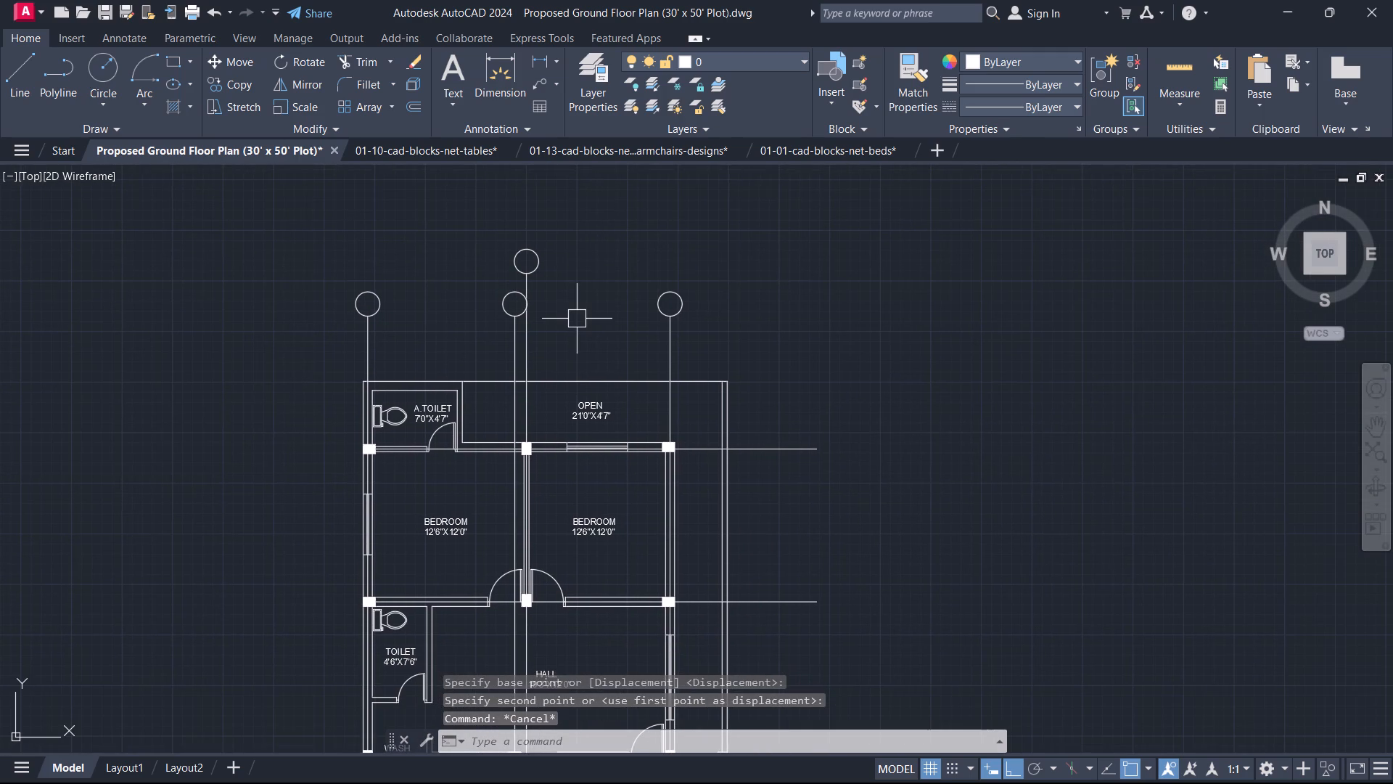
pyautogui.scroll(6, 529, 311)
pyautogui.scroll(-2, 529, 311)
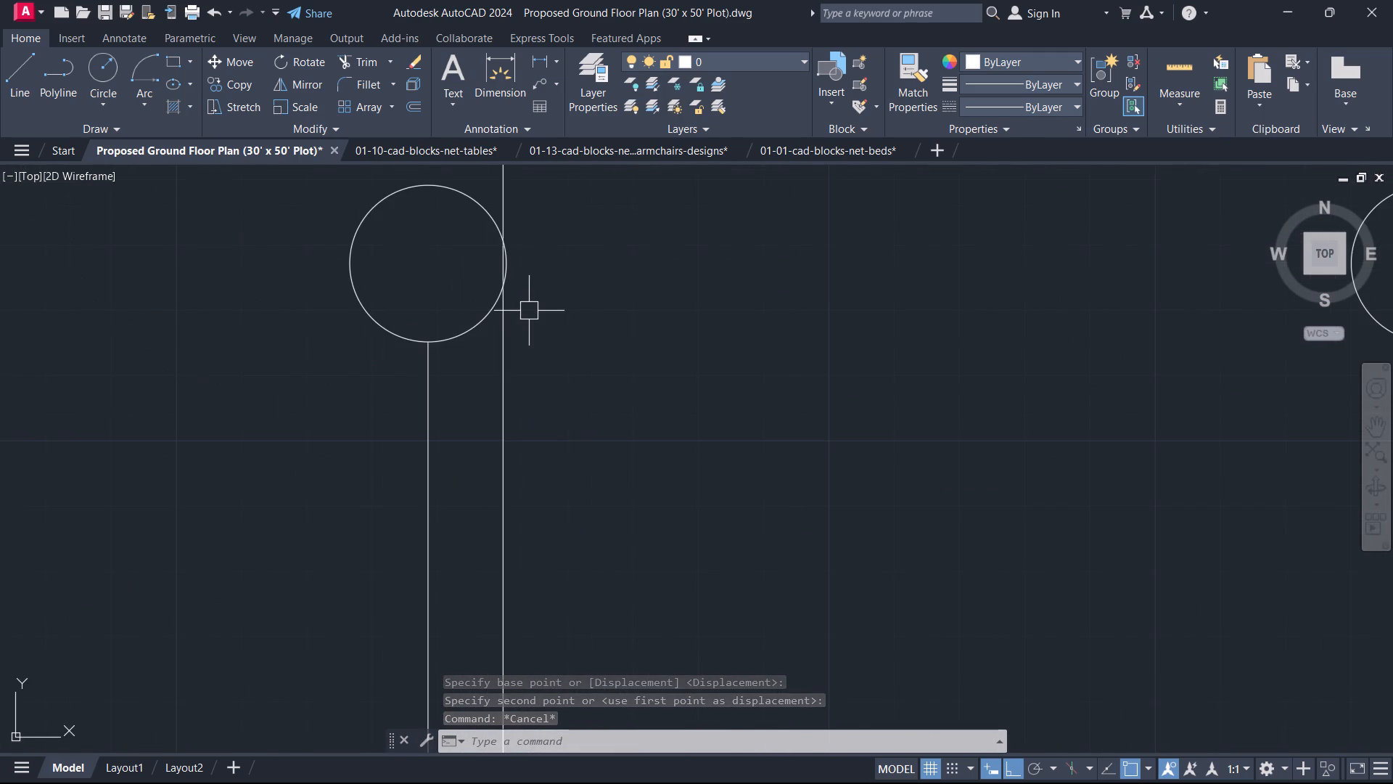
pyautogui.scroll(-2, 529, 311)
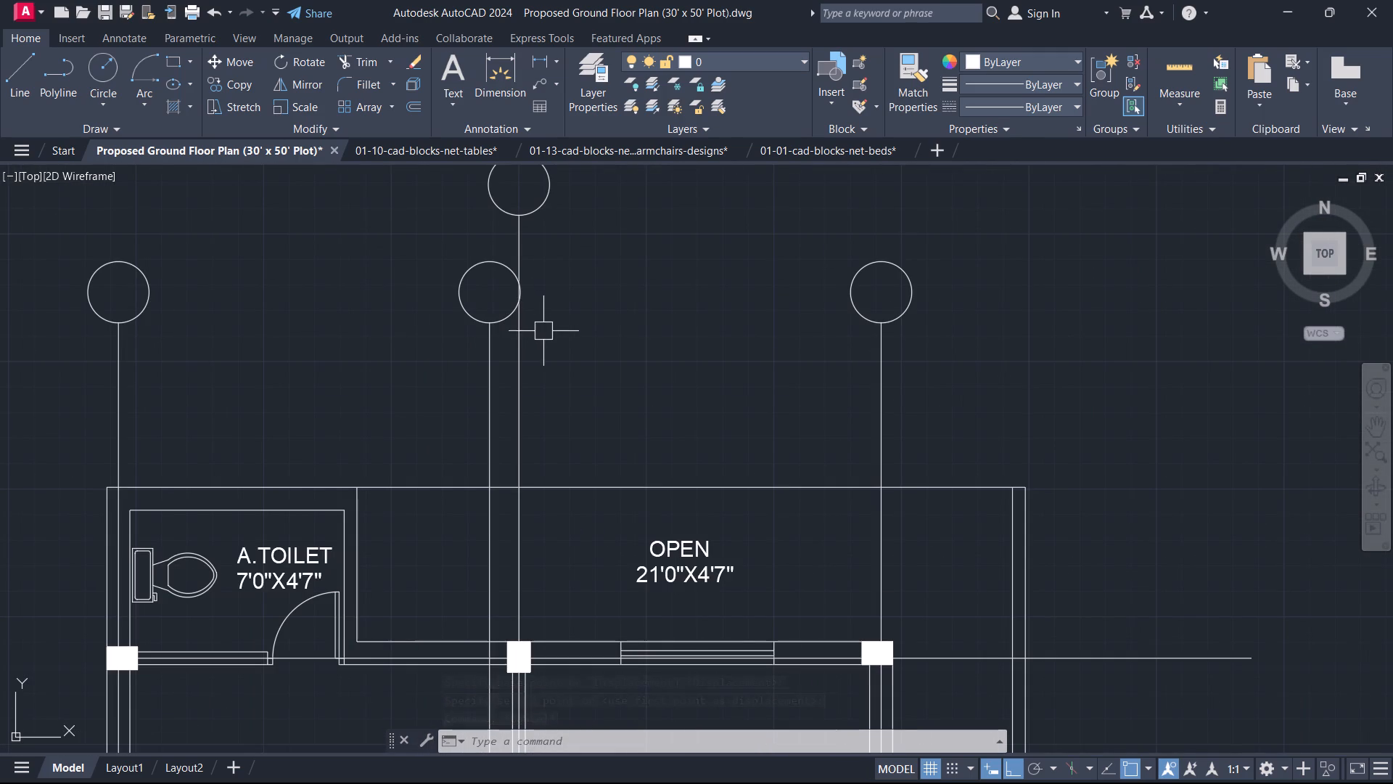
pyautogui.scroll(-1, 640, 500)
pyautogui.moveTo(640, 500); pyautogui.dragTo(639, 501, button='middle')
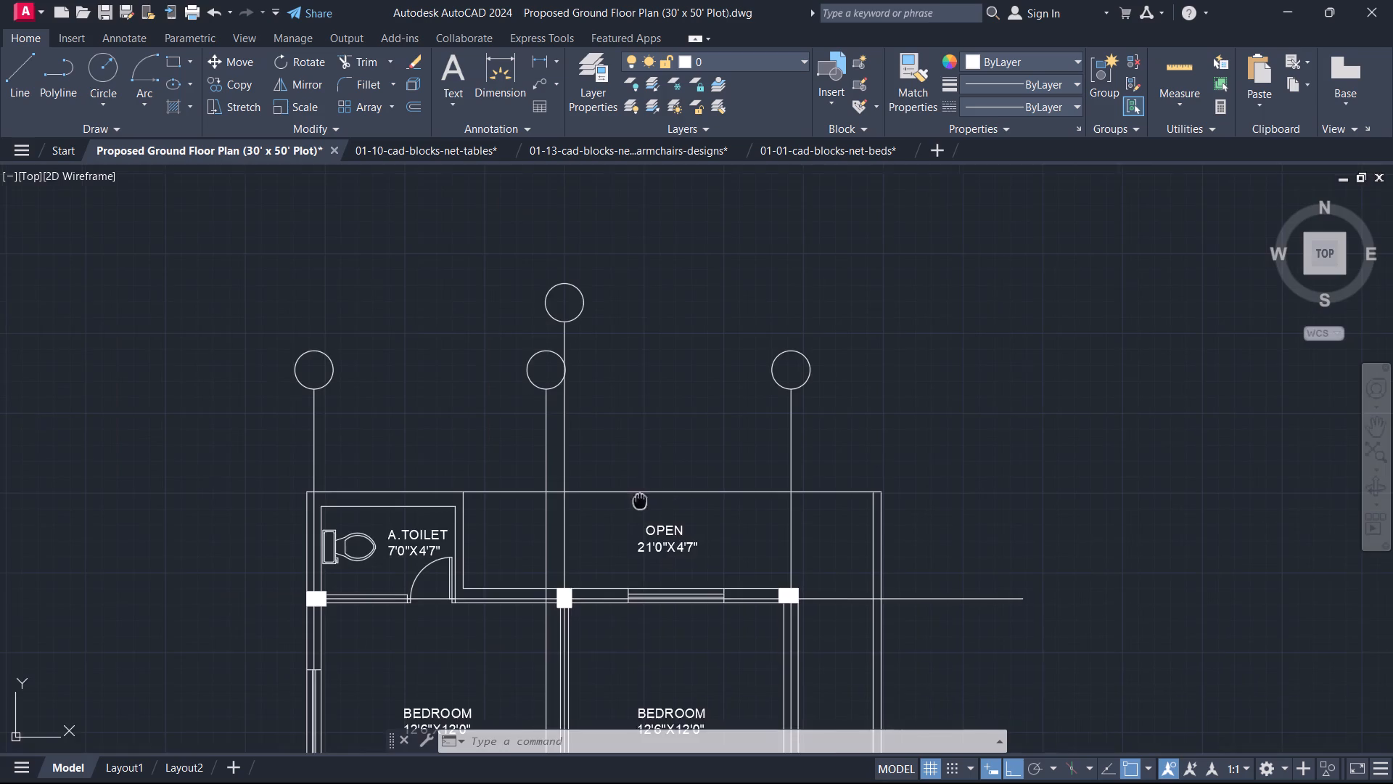
# Copy the easternmost top bubble by its west quadrant to the east end of the northernmost horizontal grid line.
pyautogui.moveTo(639, 501); pyautogui.dragTo(548, 296, button='middle')
pyautogui.scroll(-1, 778, 385)
pyautogui.moveTo(784, 379); pyautogui.dragTo(609, 501, button='middle')
pyautogui.scroll(3, 552, 388)
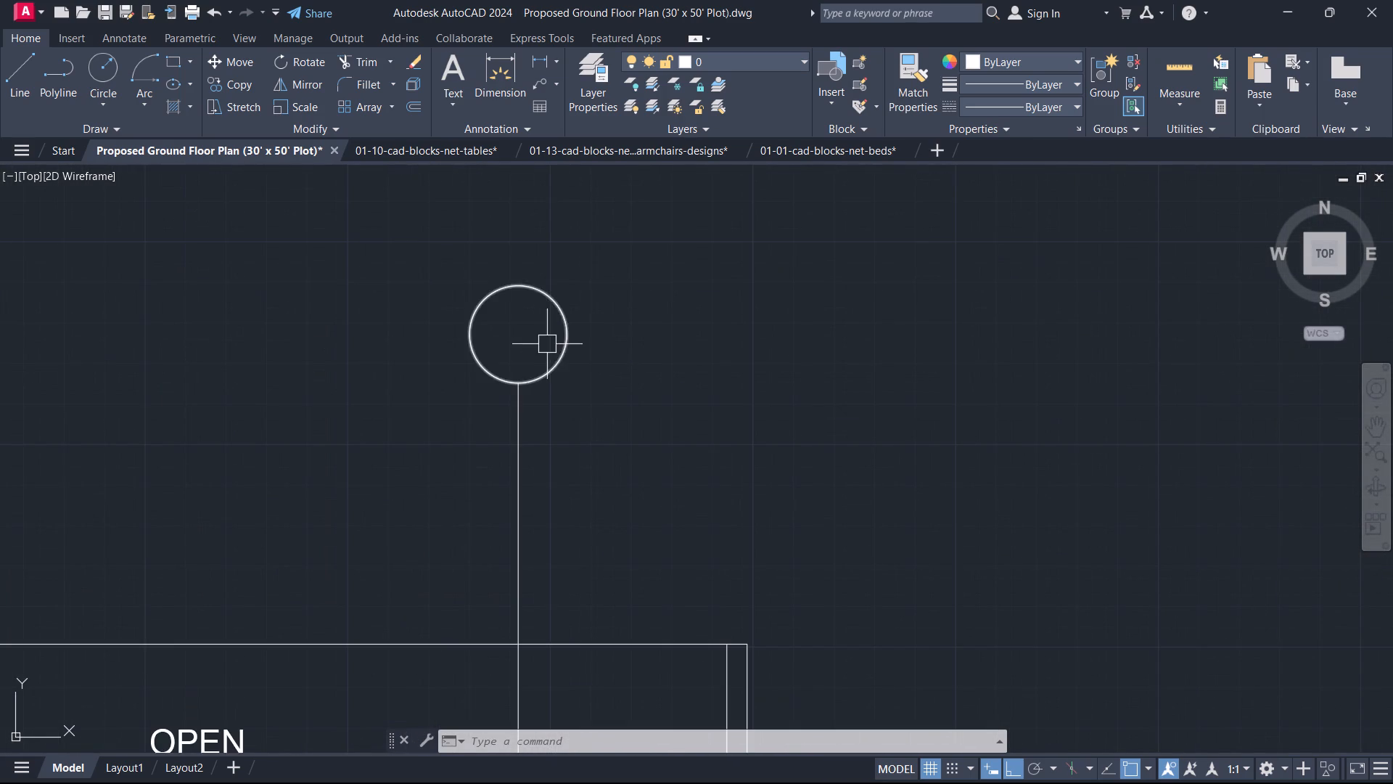
pyautogui.moveTo(590, 363); pyautogui.dragTo(575, 354)
pyautogui.click(547, 330)
pyautogui.press('c')
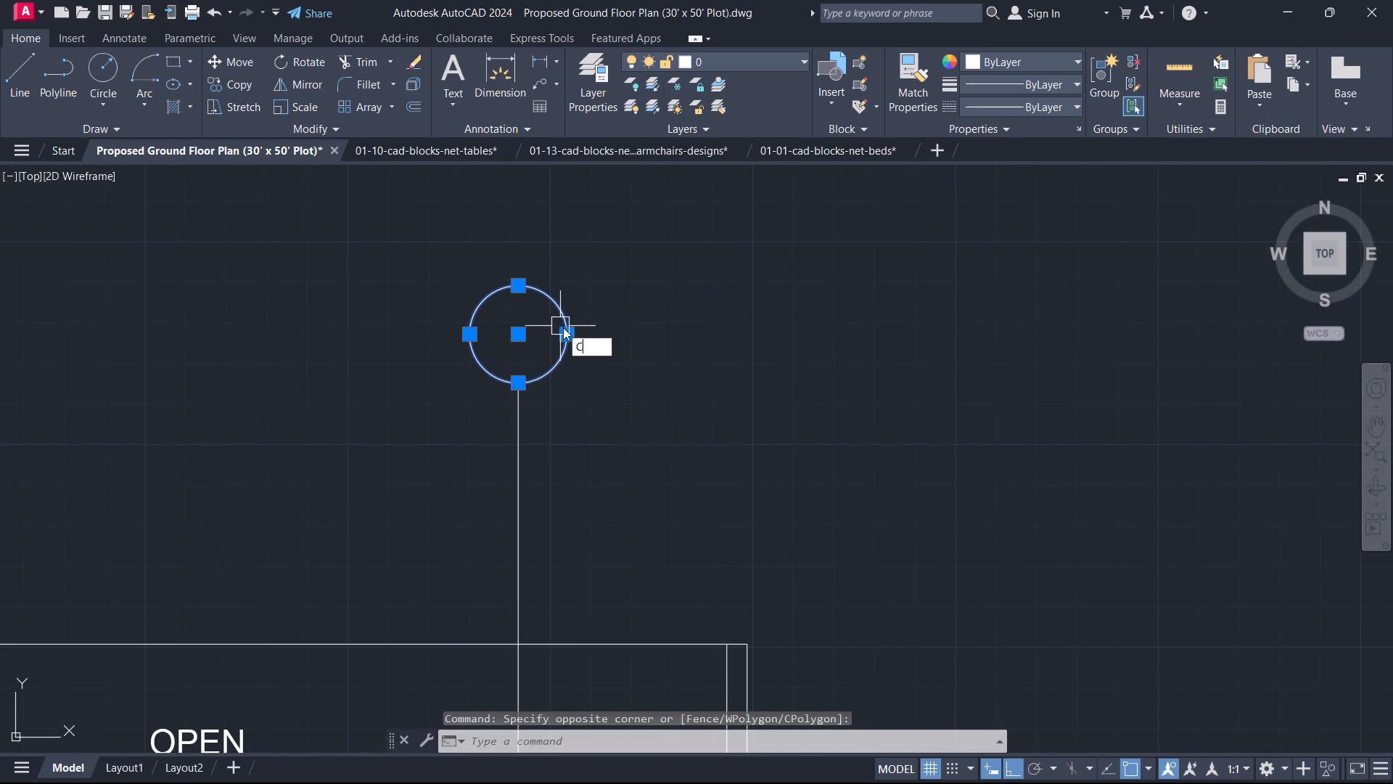
pyautogui.click(609, 376)
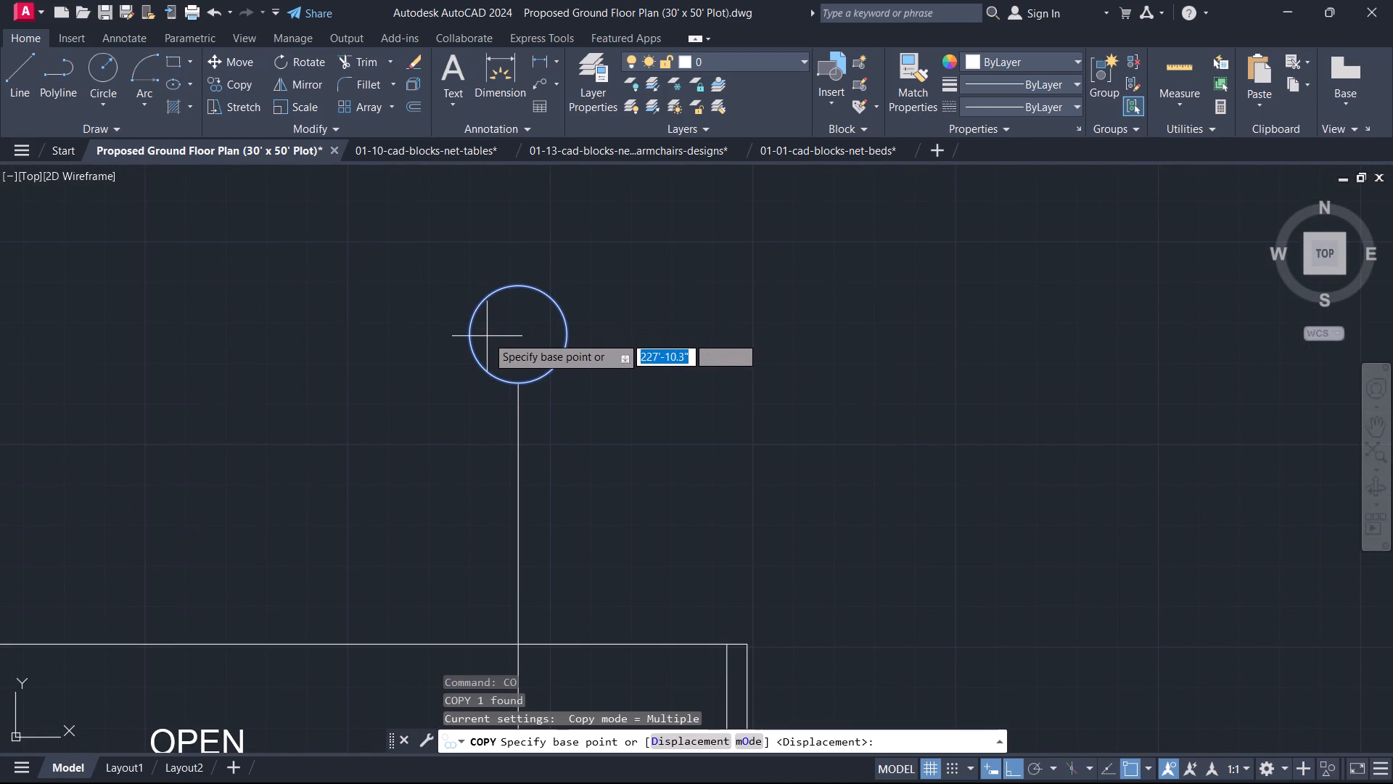
pyautogui.click(473, 336)
pyautogui.scroll(-1, 566, 442)
pyautogui.scroll(1, 579, 446)
pyautogui.scroll(-2, 592, 450)
pyautogui.moveTo(677, 509); pyautogui.dragTo(575, 224, button='middle')
pyautogui.scroll(1, 677, 509)
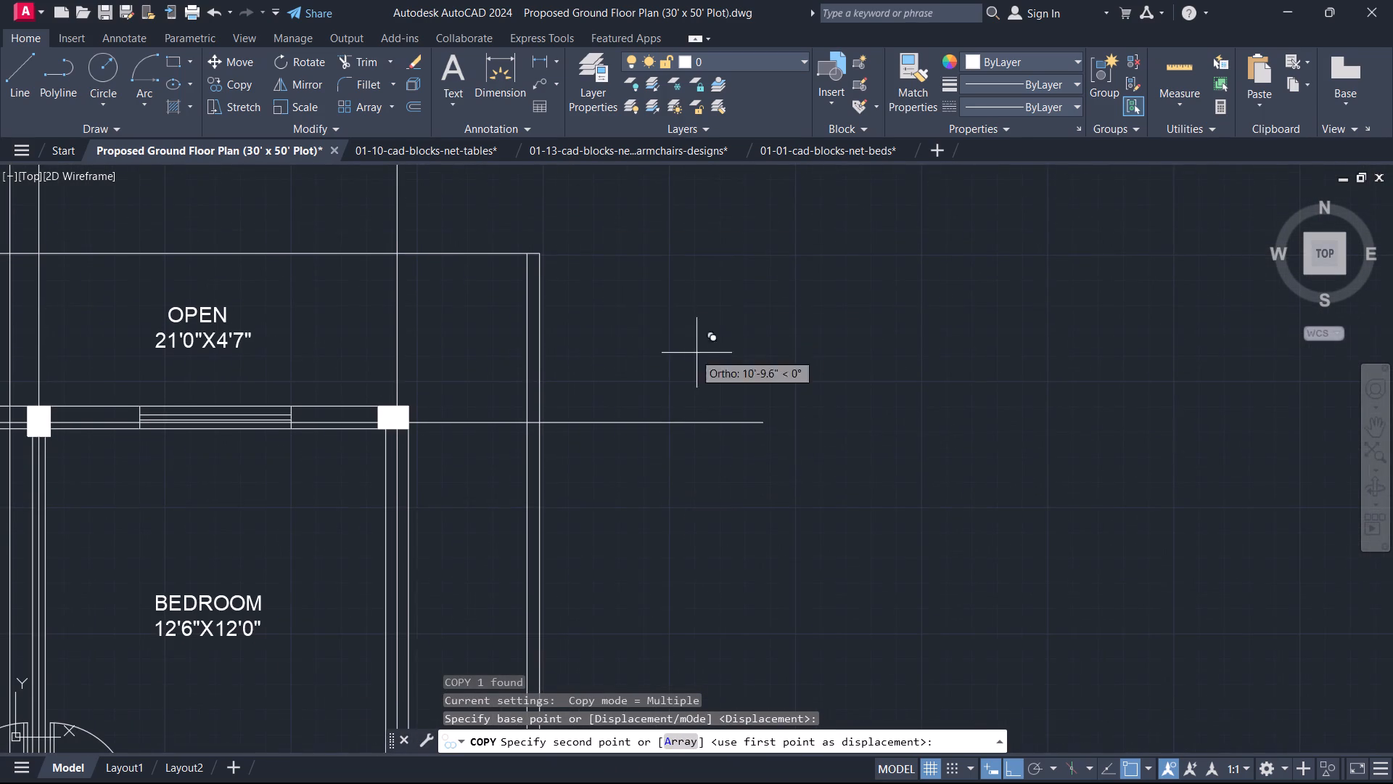
pyautogui.click(765, 426)
# Place further bubble copies at the east ends of the other three horizontal grid lines and finish copying.
pyautogui.scroll(-1, 739, 555)
pyautogui.moveTo(720, 550); pyautogui.dragTo(677, 283, button='middle')
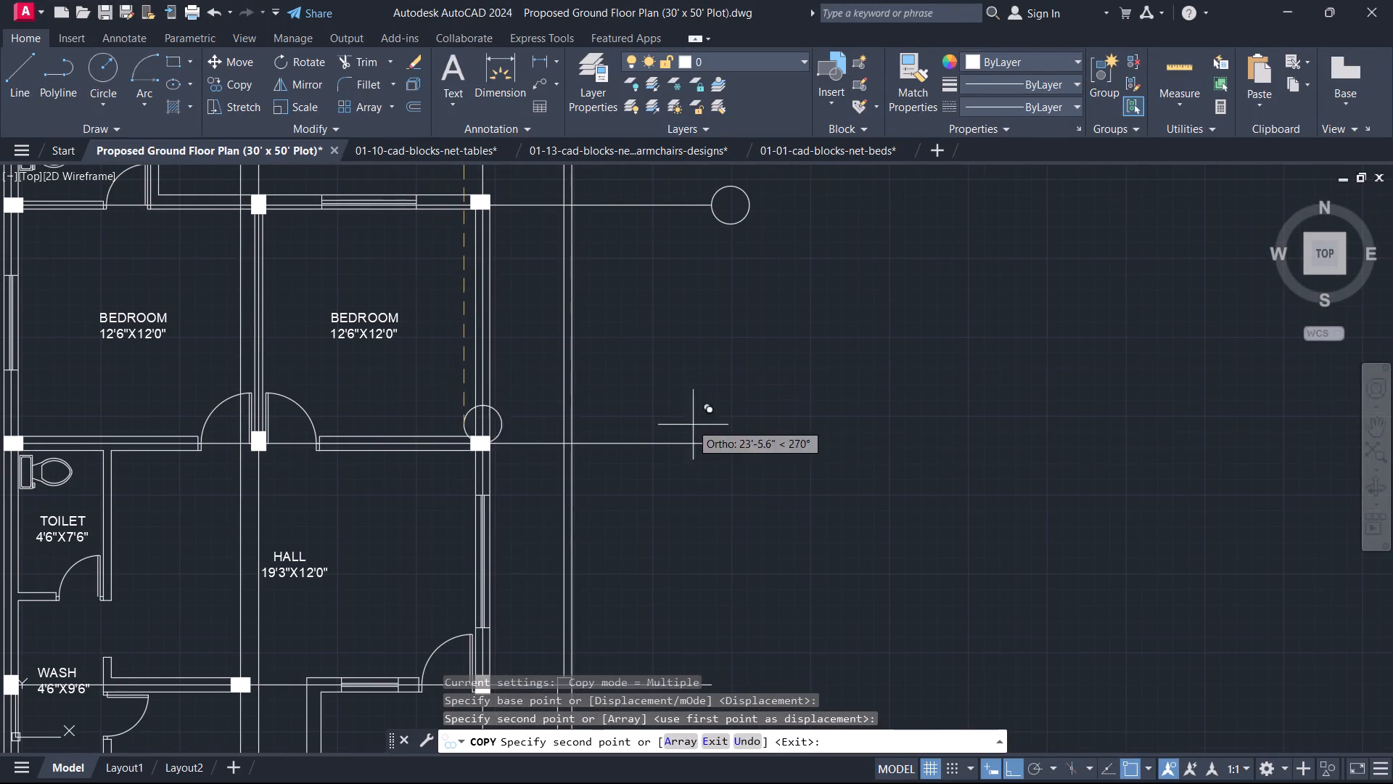
pyautogui.click(710, 445)
pyautogui.scroll(-1, 689, 530)
pyautogui.moveTo(683, 532); pyautogui.dragTo(692, 261, button='middle')
pyautogui.click(712, 358)
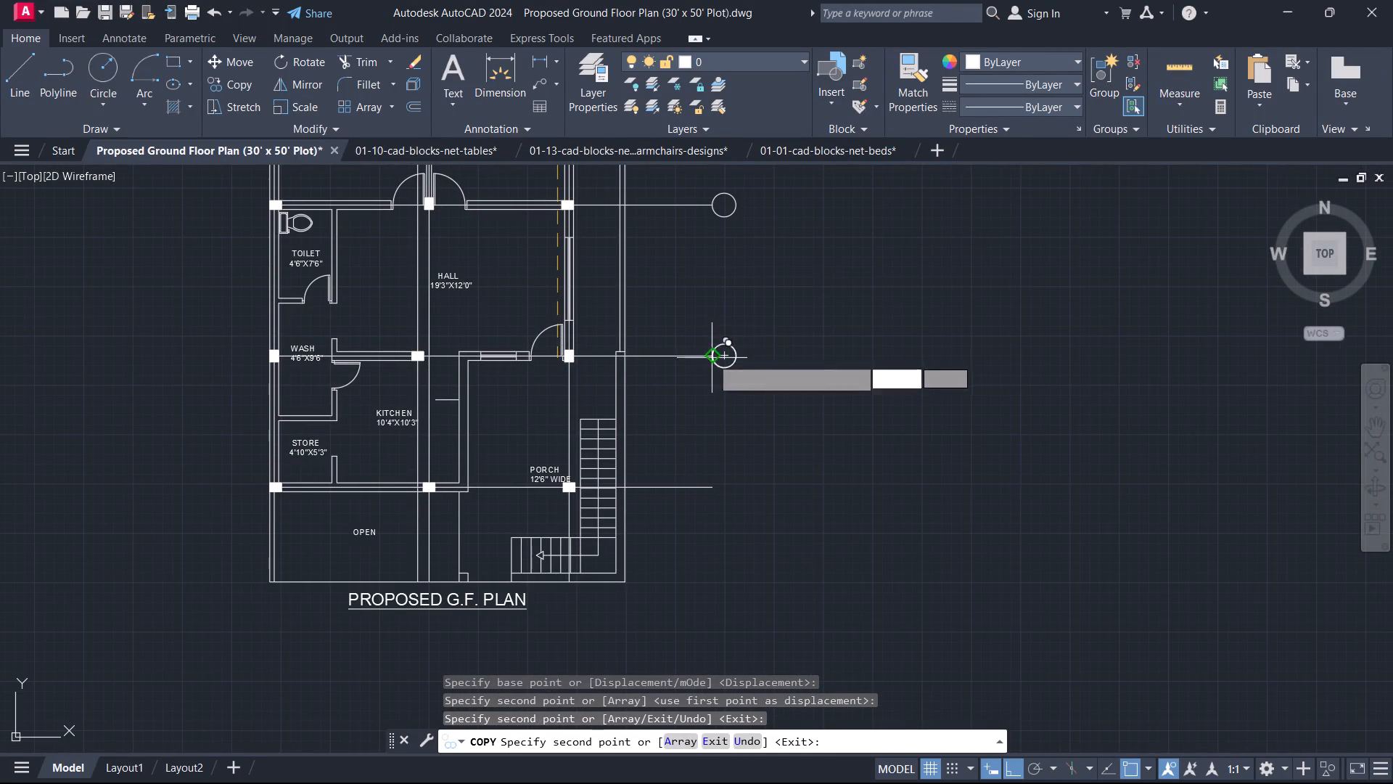
pyautogui.click(718, 489)
pyautogui.scroll(-3, 689, 520)
pyautogui.press('Escape')
pyautogui.moveTo(679, 519); pyautogui.dragTo(811, 404, button='middle')
pyautogui.scroll(2, 808, 400)
pyautogui.moveTo(802, 397); pyautogui.dragTo(800, 396, button='middle')
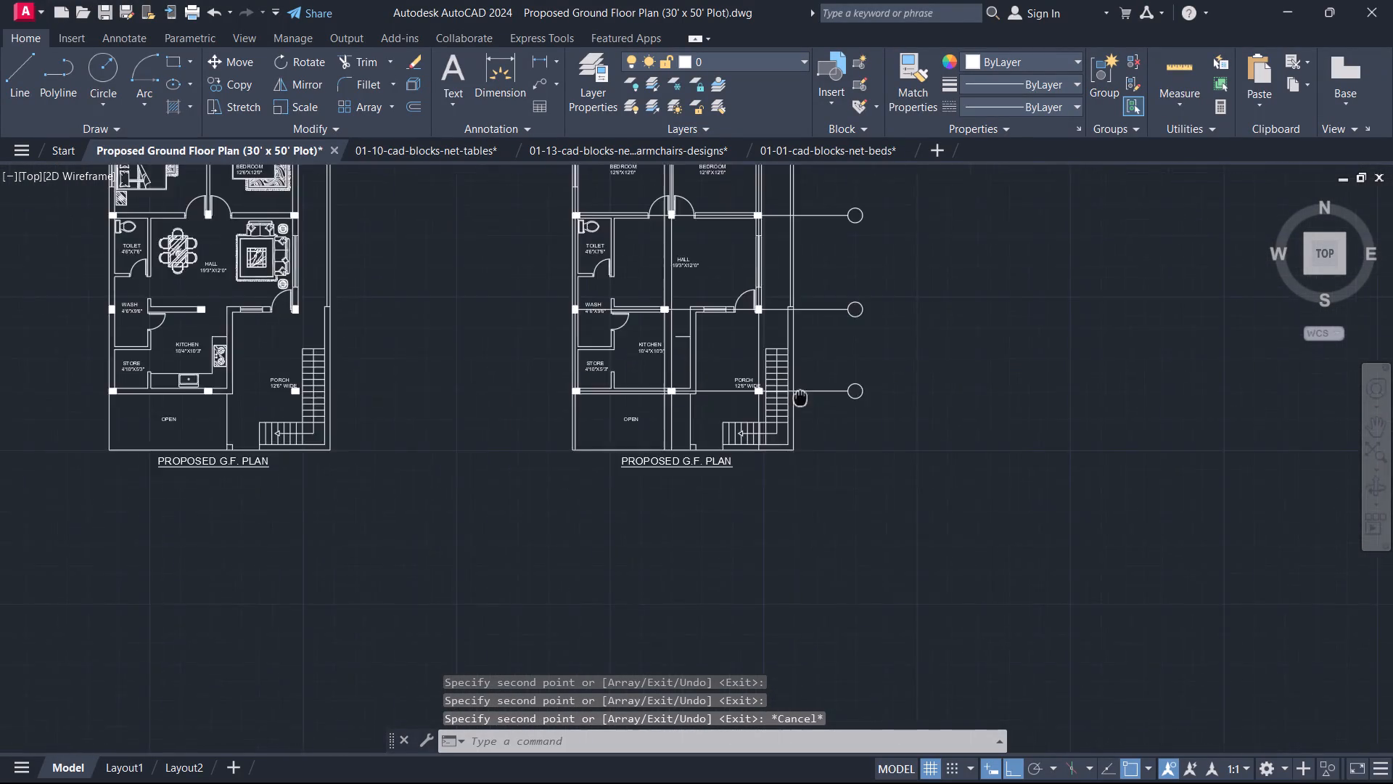
pyautogui.moveTo(800, 396); pyautogui.dragTo(720, 551, button='middle')
pyautogui.press('Escape')
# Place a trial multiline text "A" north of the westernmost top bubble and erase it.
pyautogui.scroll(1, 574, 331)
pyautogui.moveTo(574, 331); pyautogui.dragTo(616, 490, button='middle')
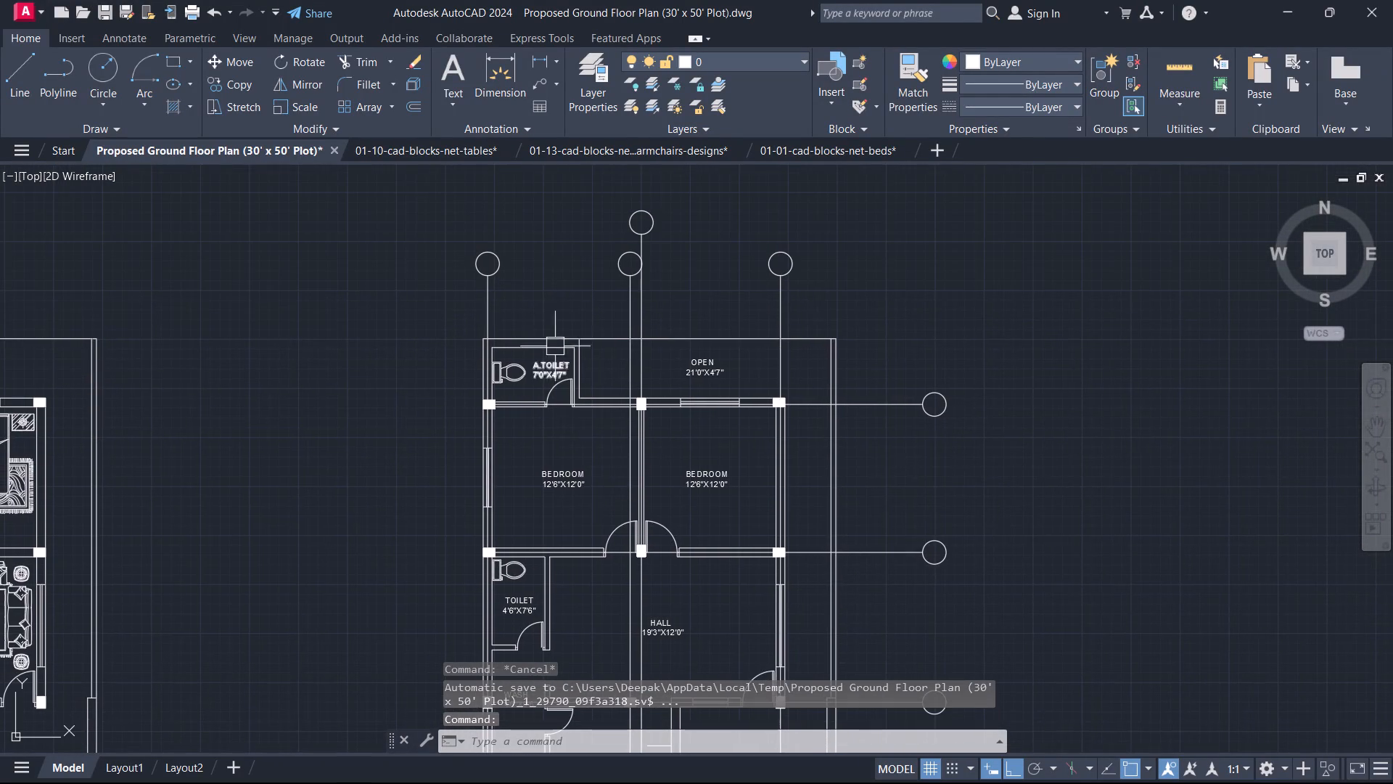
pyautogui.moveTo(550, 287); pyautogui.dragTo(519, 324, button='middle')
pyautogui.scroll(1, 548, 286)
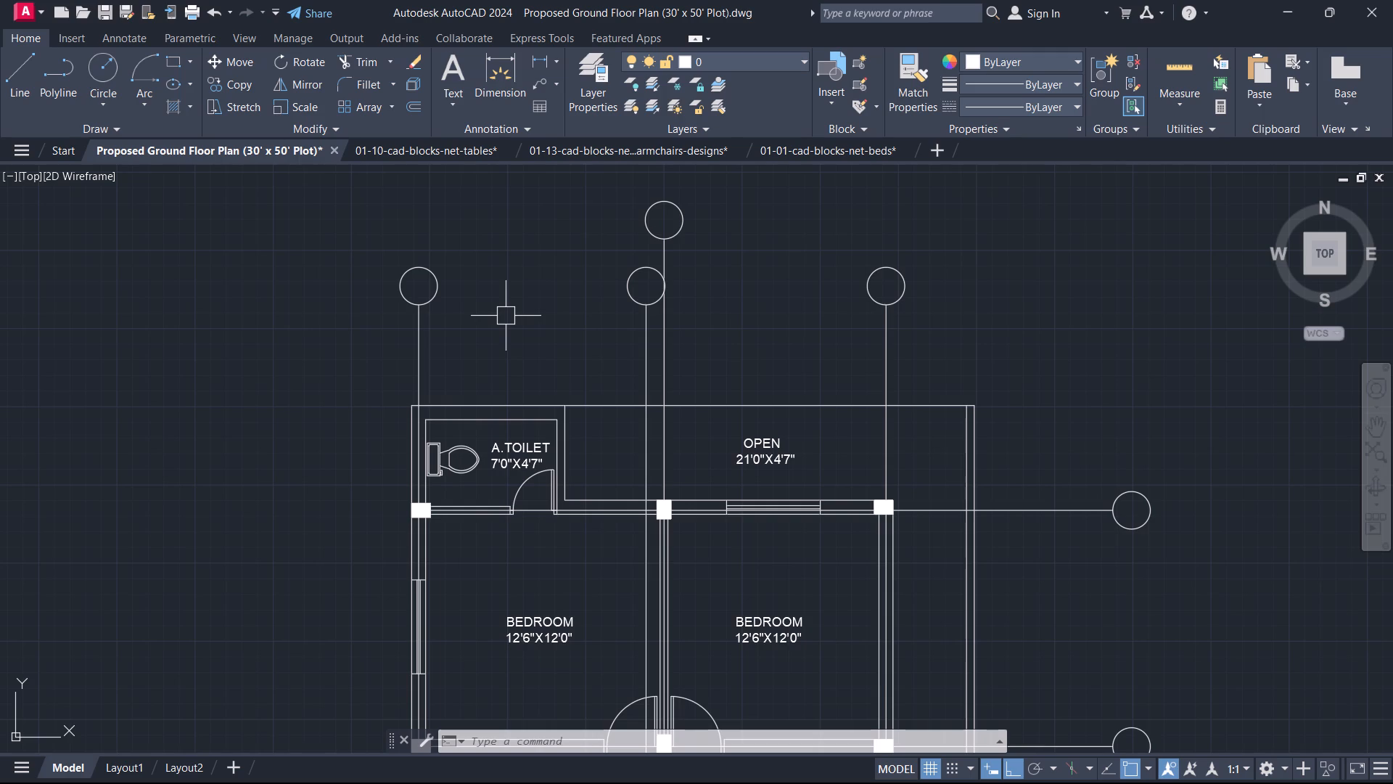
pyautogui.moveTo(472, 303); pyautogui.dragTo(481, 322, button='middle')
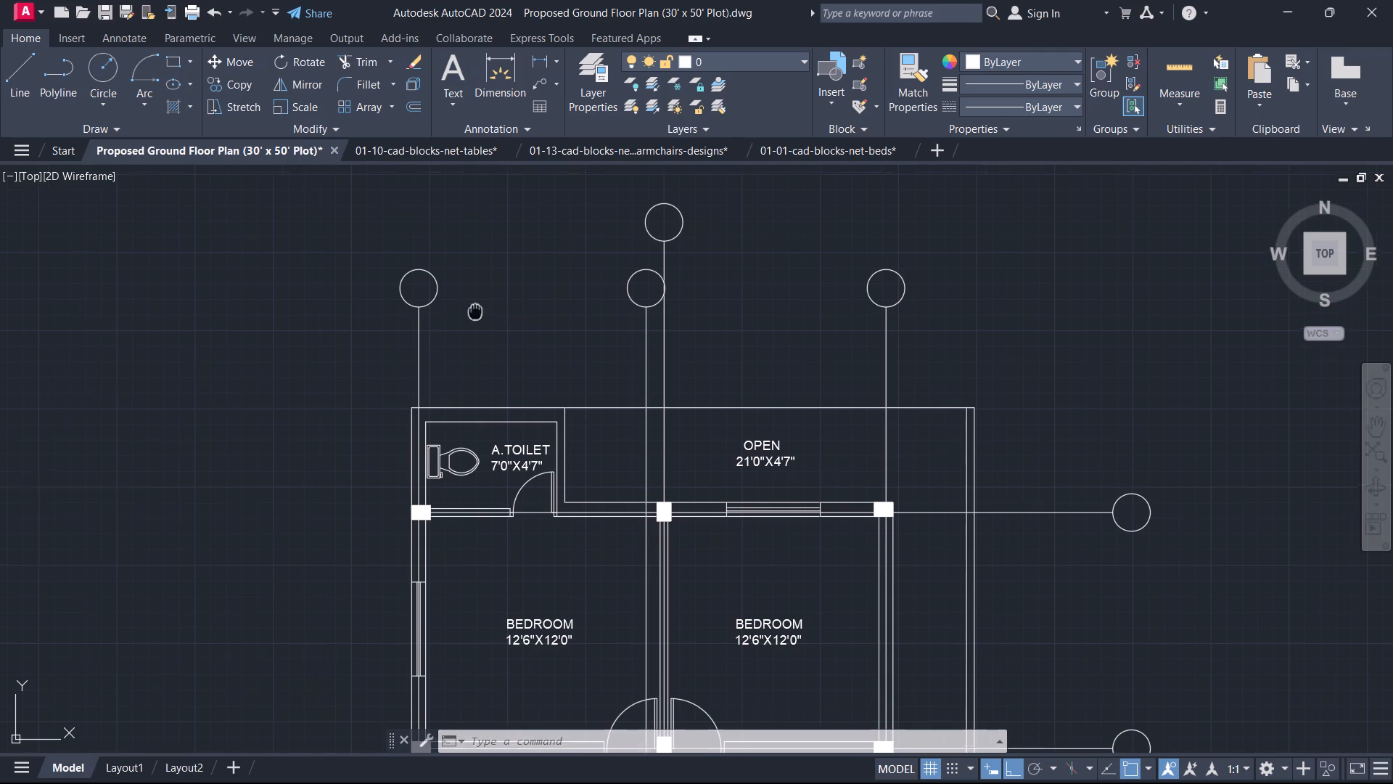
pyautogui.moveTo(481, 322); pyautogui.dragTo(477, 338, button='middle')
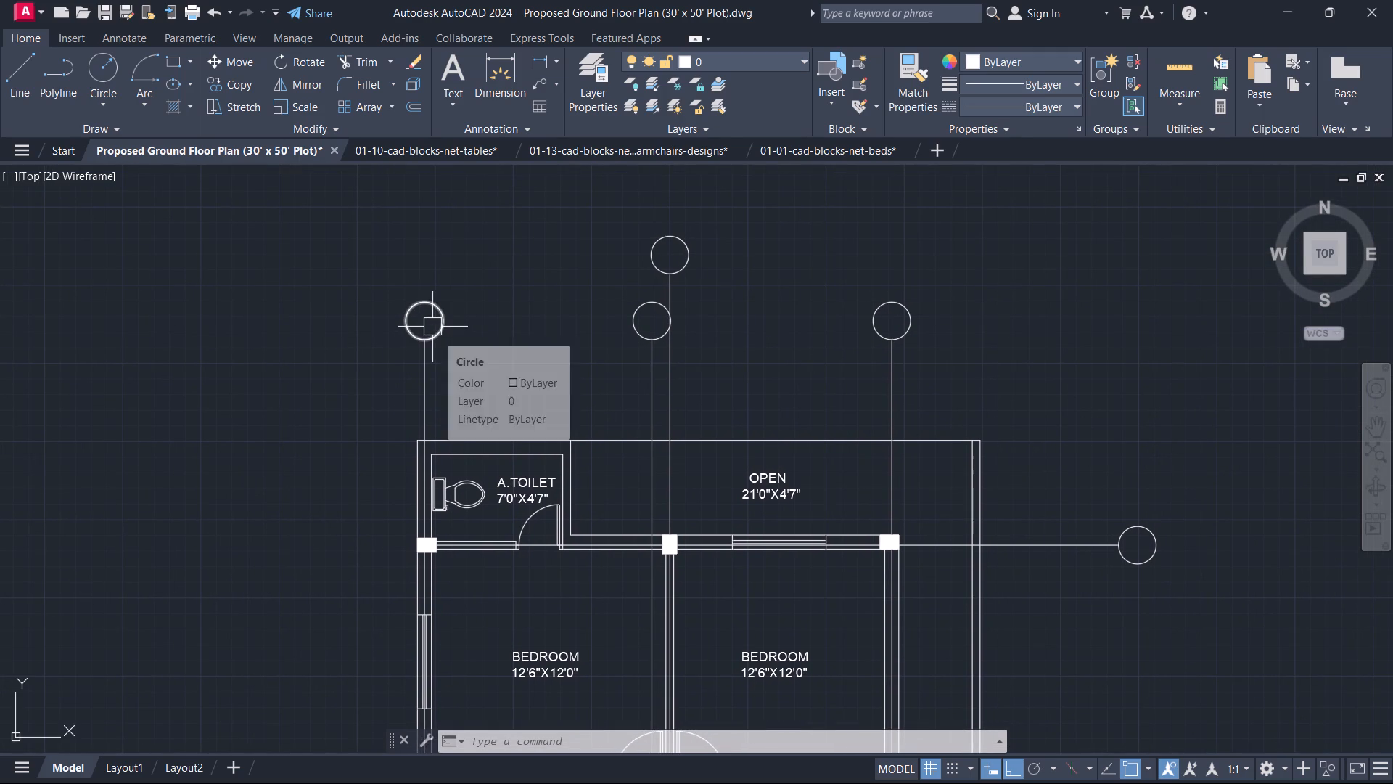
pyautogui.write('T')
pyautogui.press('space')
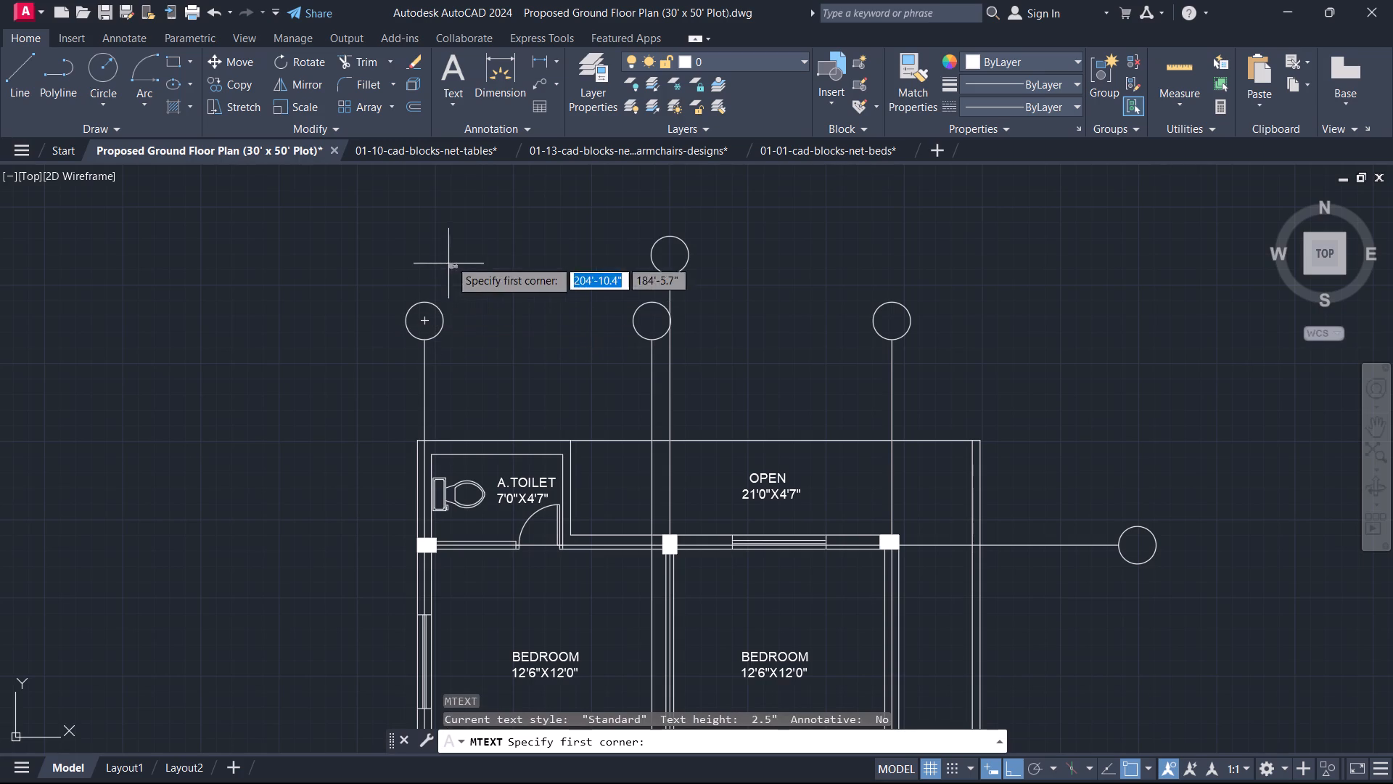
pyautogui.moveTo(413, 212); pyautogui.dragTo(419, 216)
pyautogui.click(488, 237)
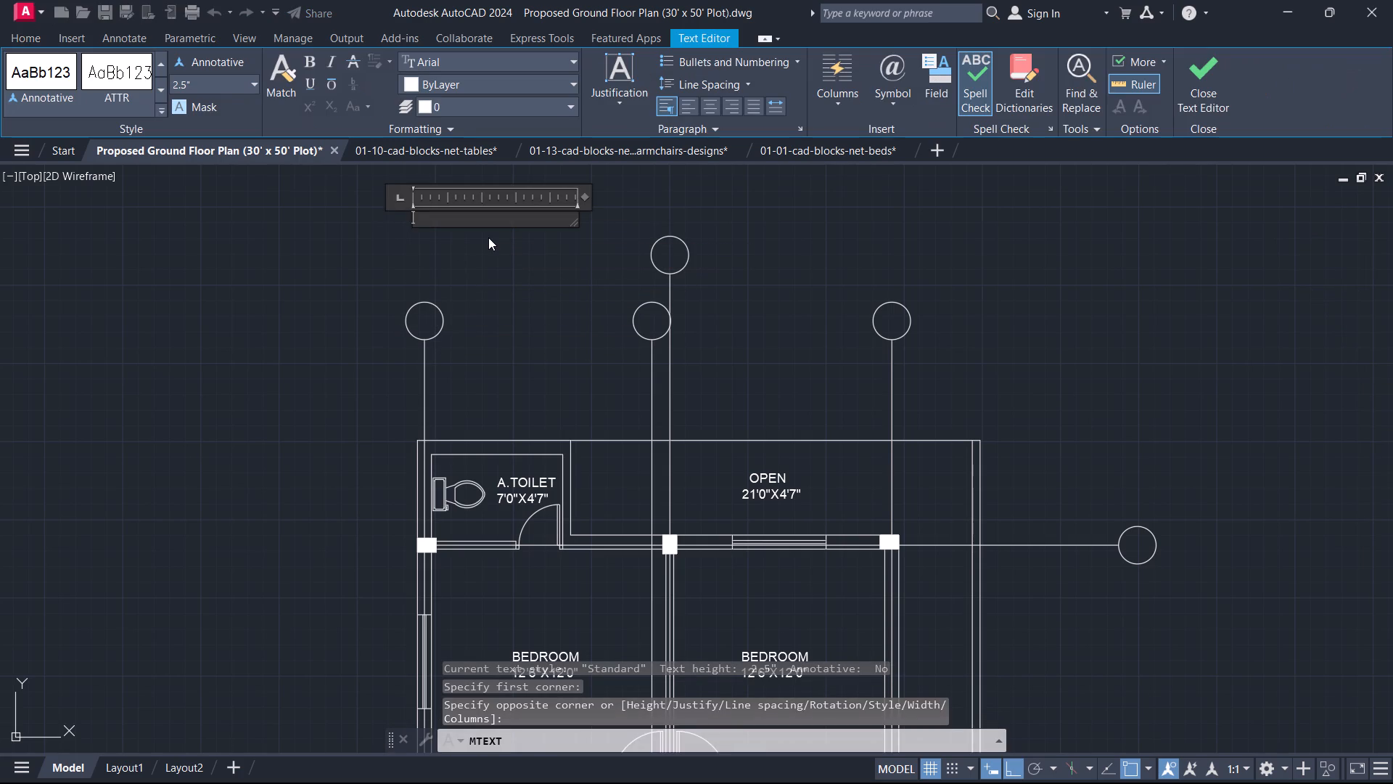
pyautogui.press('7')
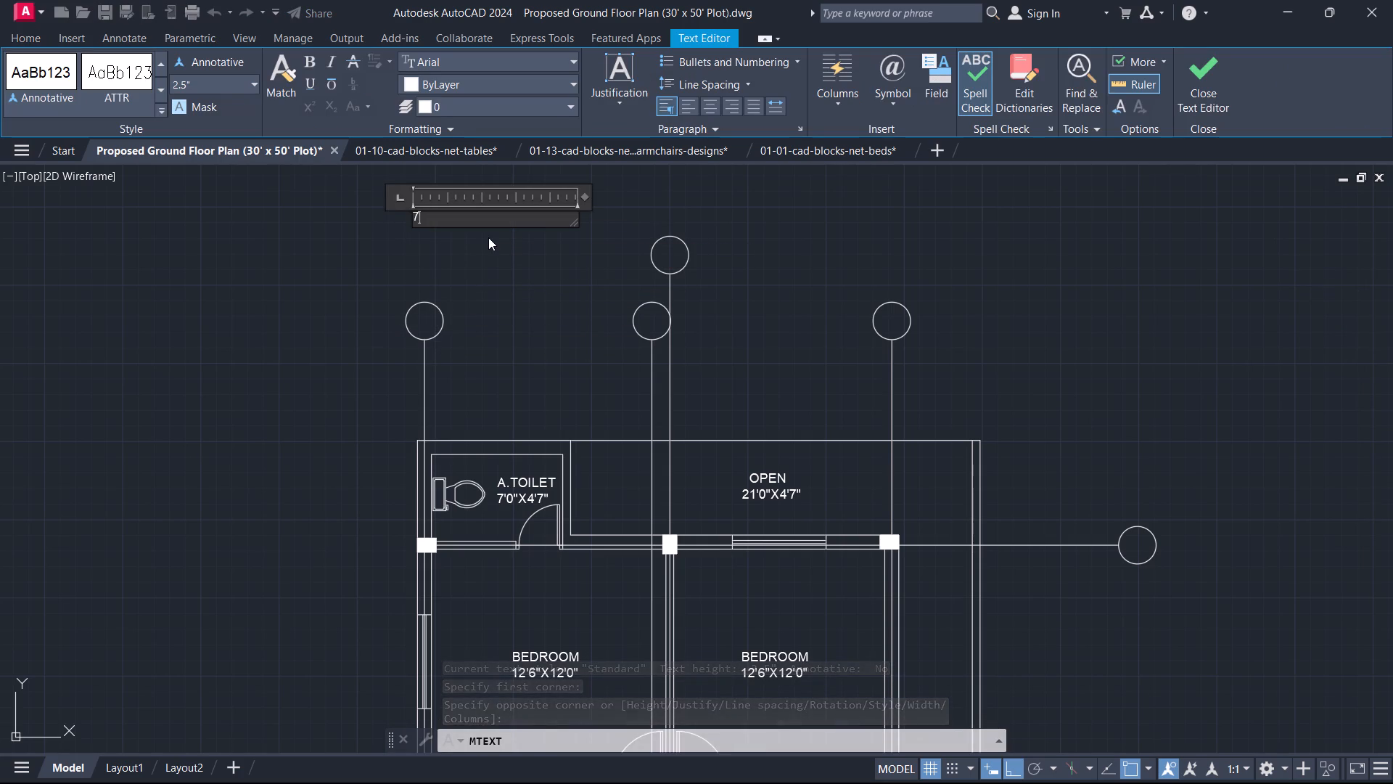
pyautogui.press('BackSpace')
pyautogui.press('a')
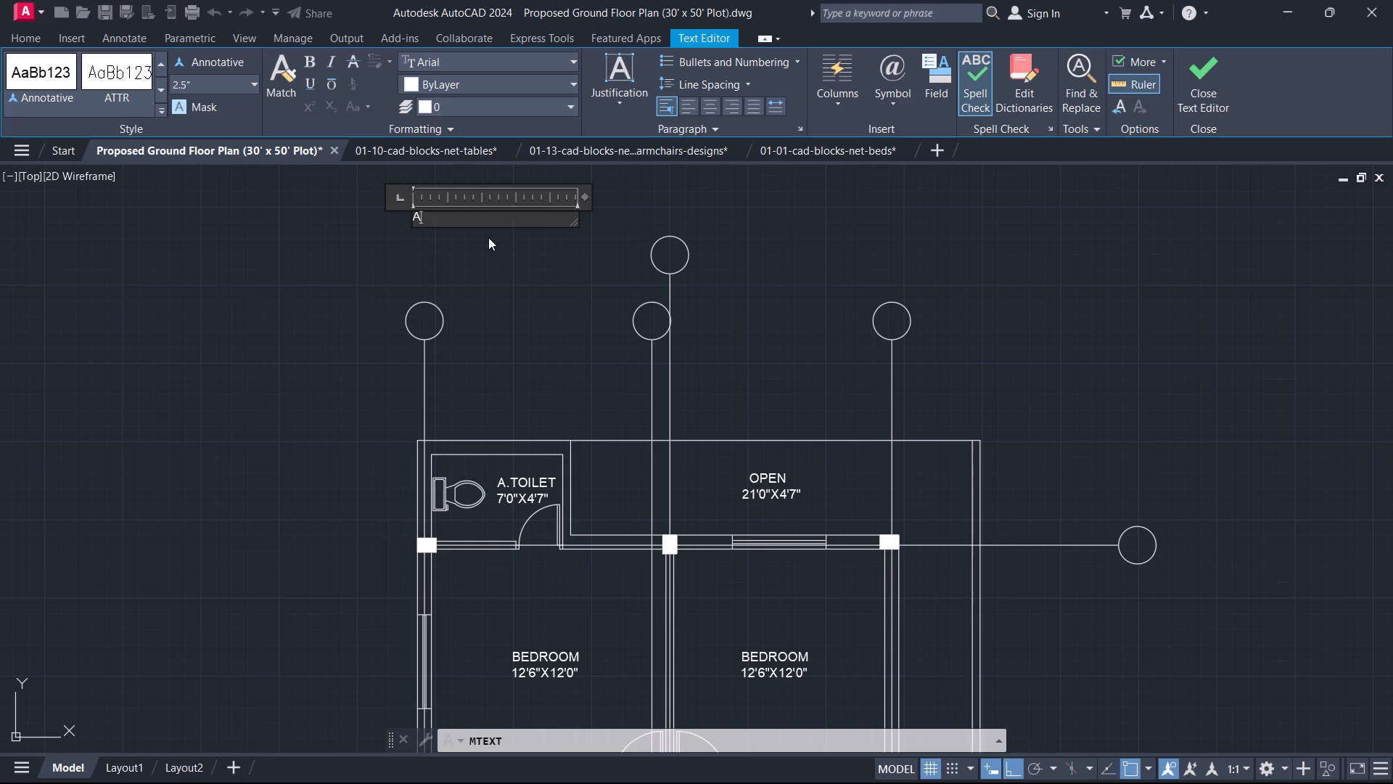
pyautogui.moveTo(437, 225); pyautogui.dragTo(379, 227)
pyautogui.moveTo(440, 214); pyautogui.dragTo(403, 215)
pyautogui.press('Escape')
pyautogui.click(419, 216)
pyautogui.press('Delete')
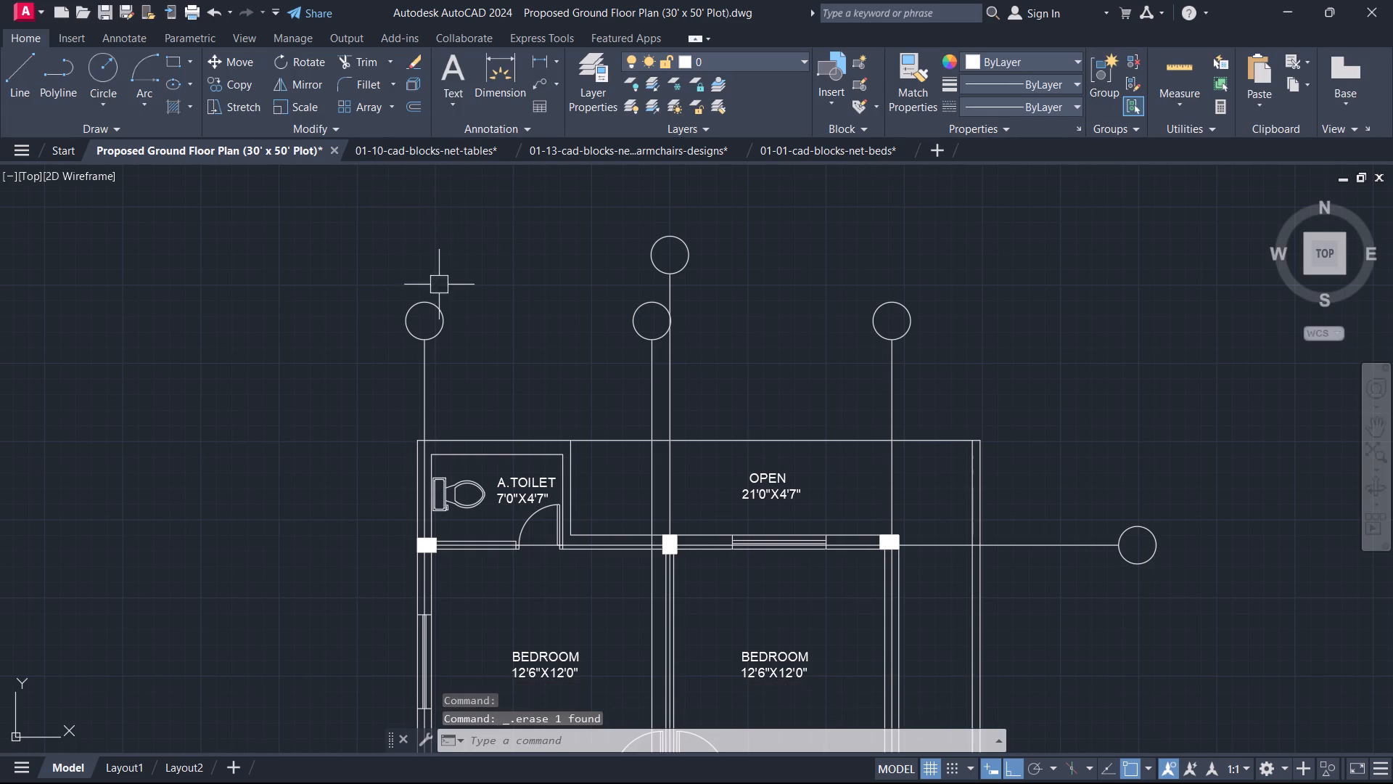
# Create a multiline text "A" with 8" height just north of the westernmost top bubble.
pyautogui.write('T')
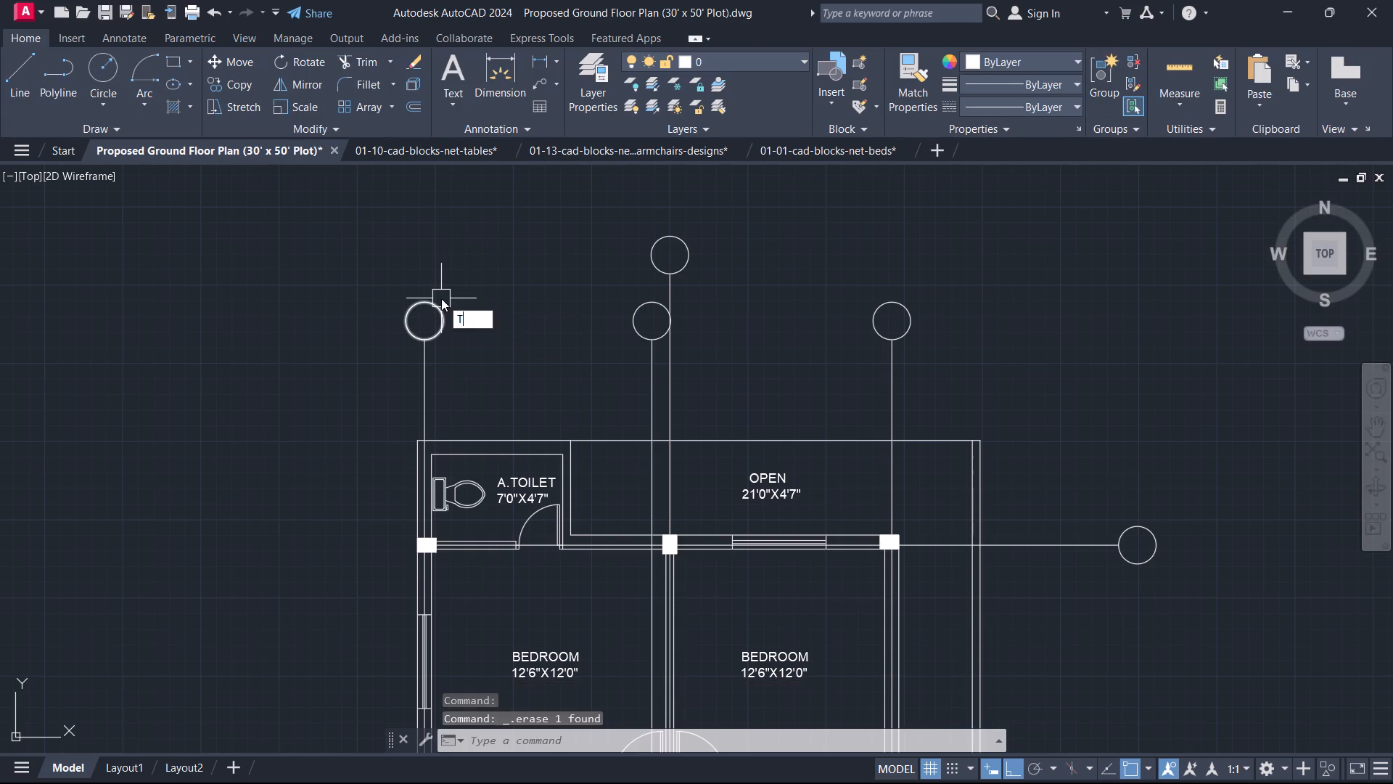
pyautogui.press('space')
pyautogui.moveTo(398, 232); pyautogui.dragTo(408, 240)
pyautogui.click(506, 270)
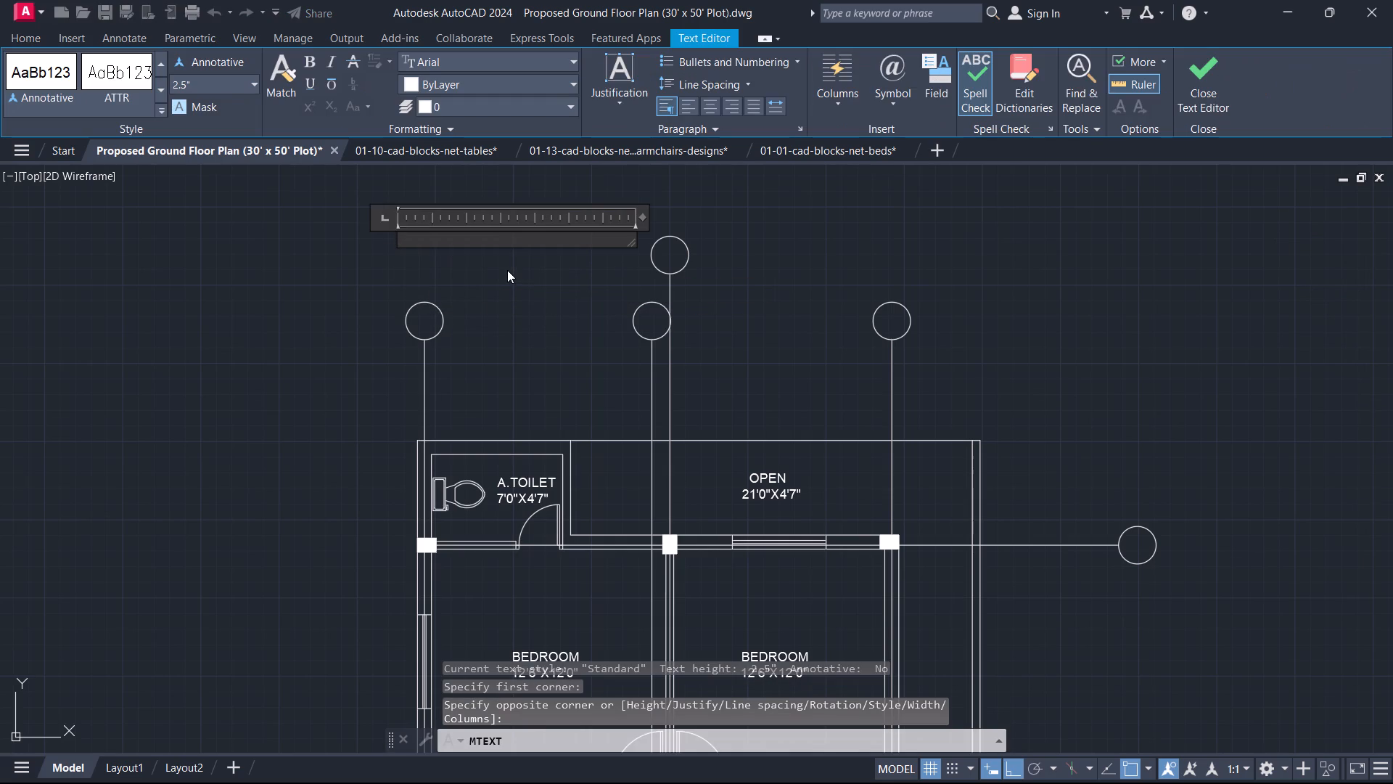
pyautogui.press('a')
pyautogui.scroll(1, 507, 270)
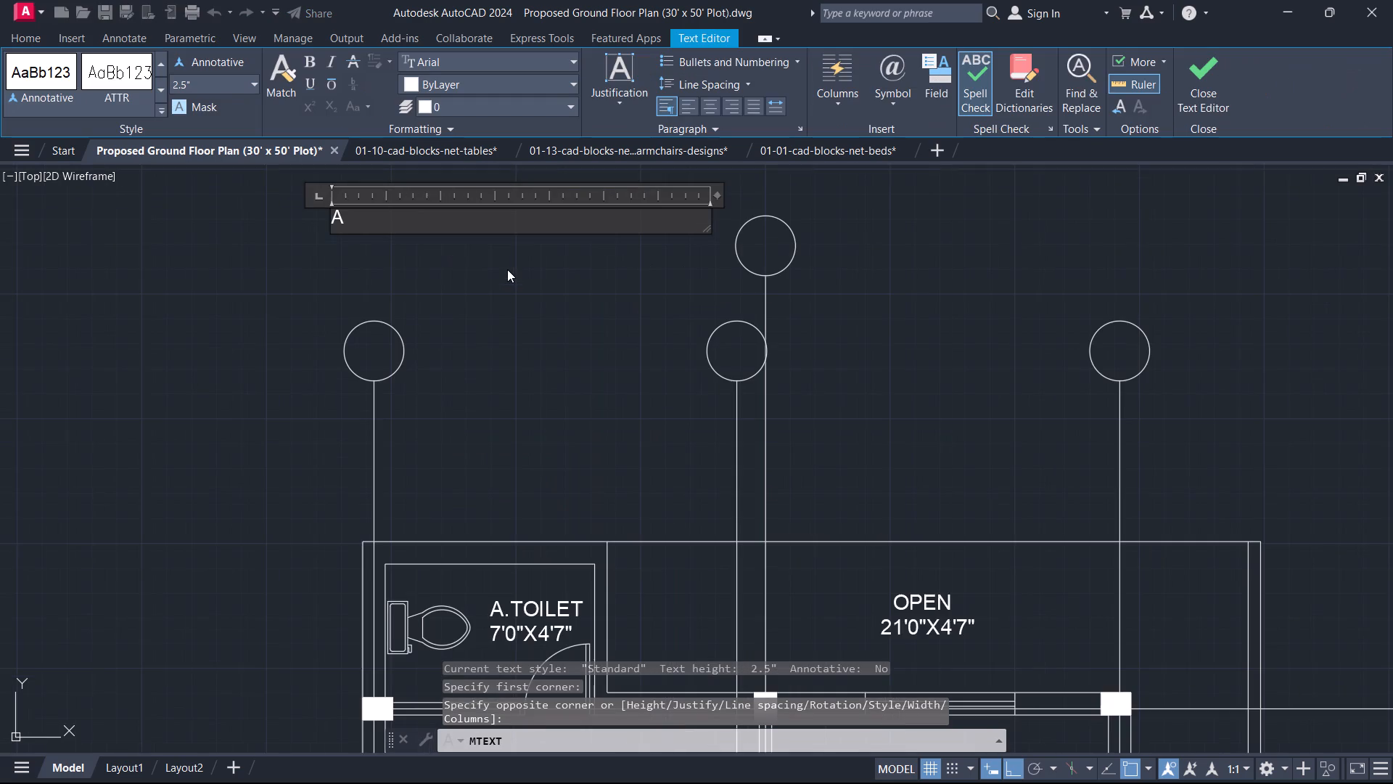
pyautogui.moveTo(373, 220); pyautogui.dragTo(262, 226)
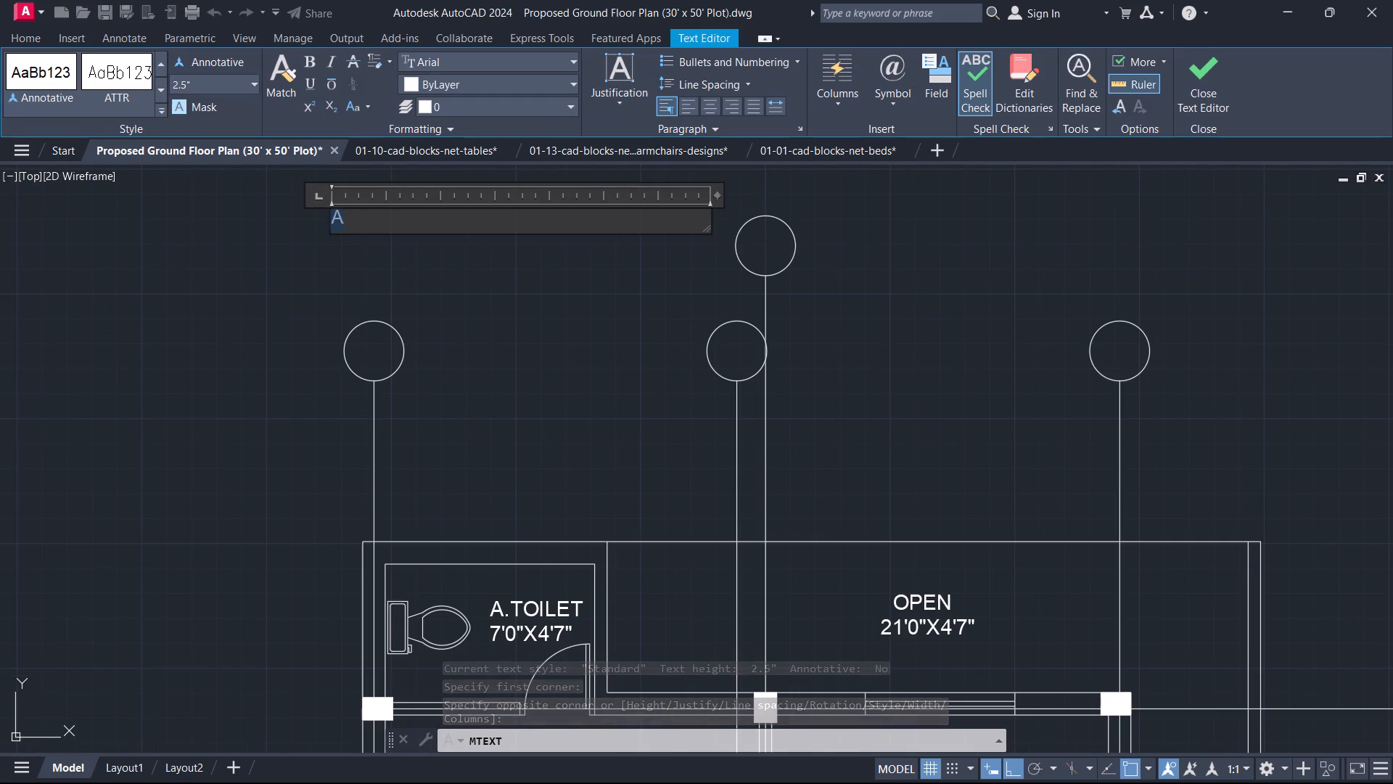
pyautogui.click(224, 81)
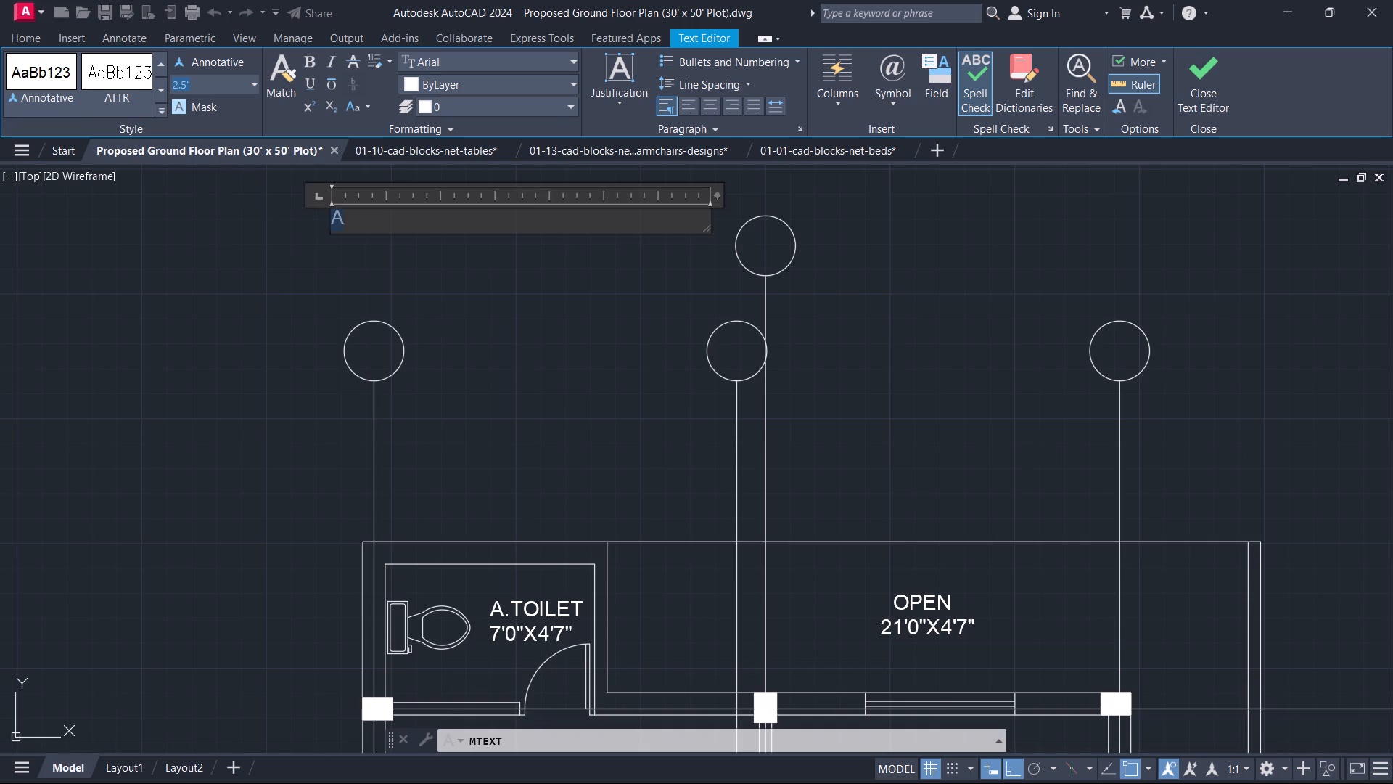
pyautogui.press('8')
pyautogui.press('Return')
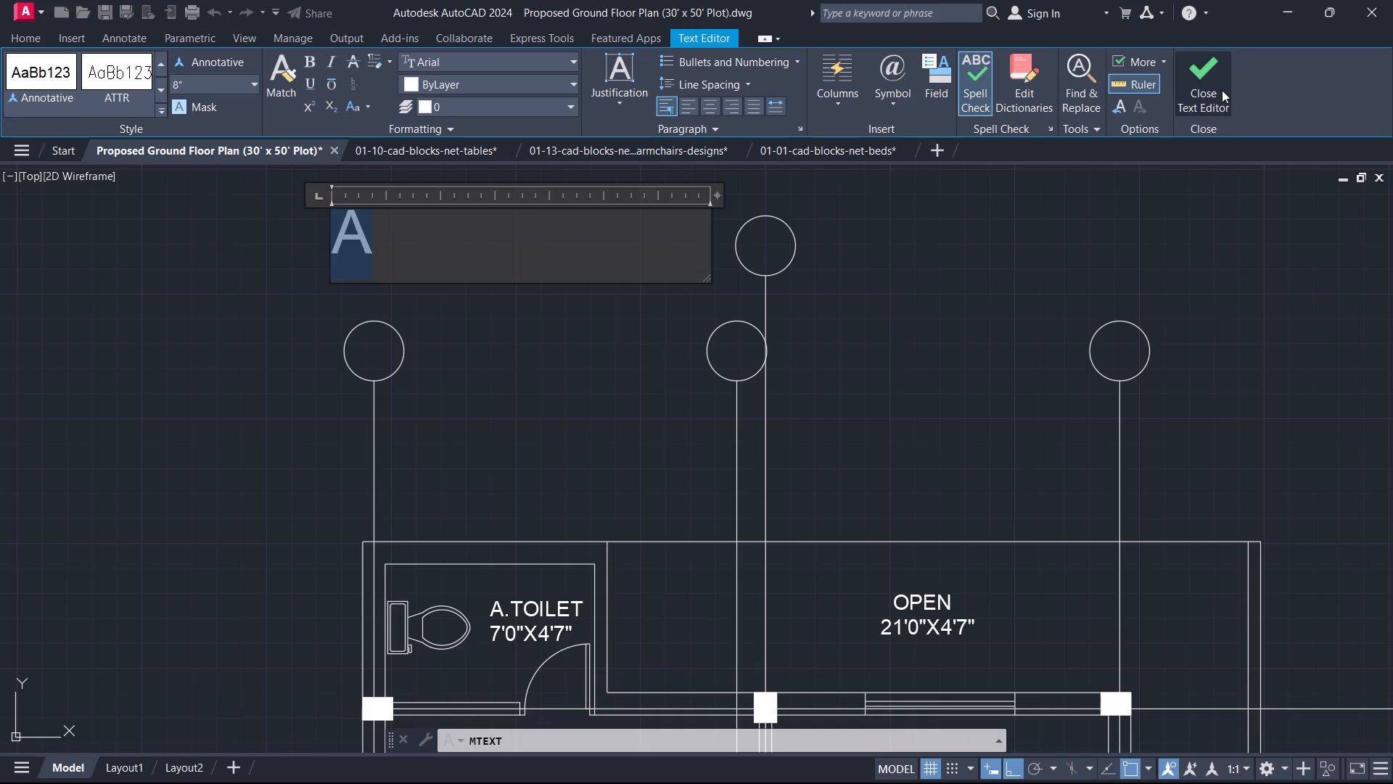
pyautogui.moveTo(1222, 90); pyautogui.dragTo(1213, 97)
# Move the letter A into the centre of the westernmost top bubble with Ortho off.
pyautogui.scroll(2, 359, 242)
pyautogui.moveTo(356, 242); pyautogui.dragTo(410, 277, button='middle')
pyautogui.moveTo(412, 279); pyautogui.dragTo(391, 259)
pyautogui.click(278, 220)
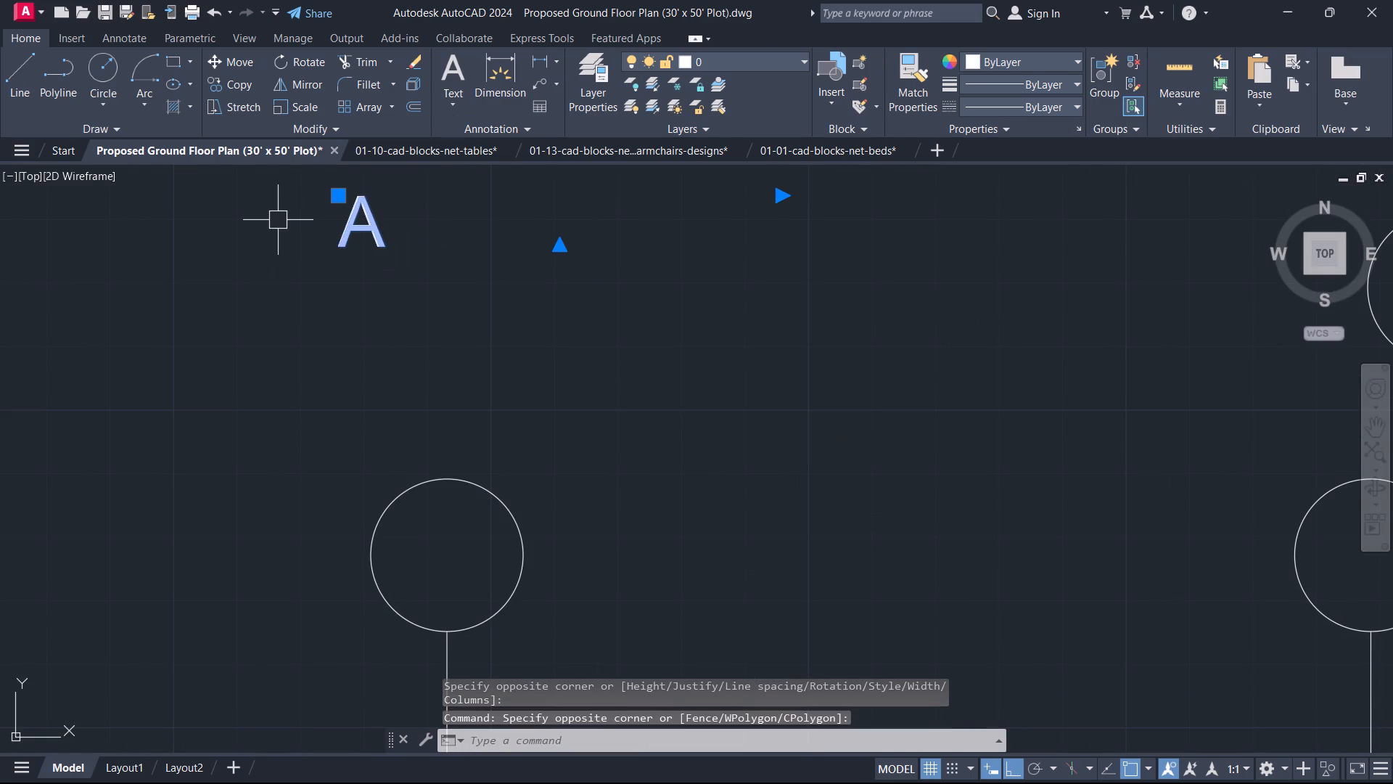
pyautogui.press('m')
pyautogui.press('space')
pyautogui.click(364, 200)
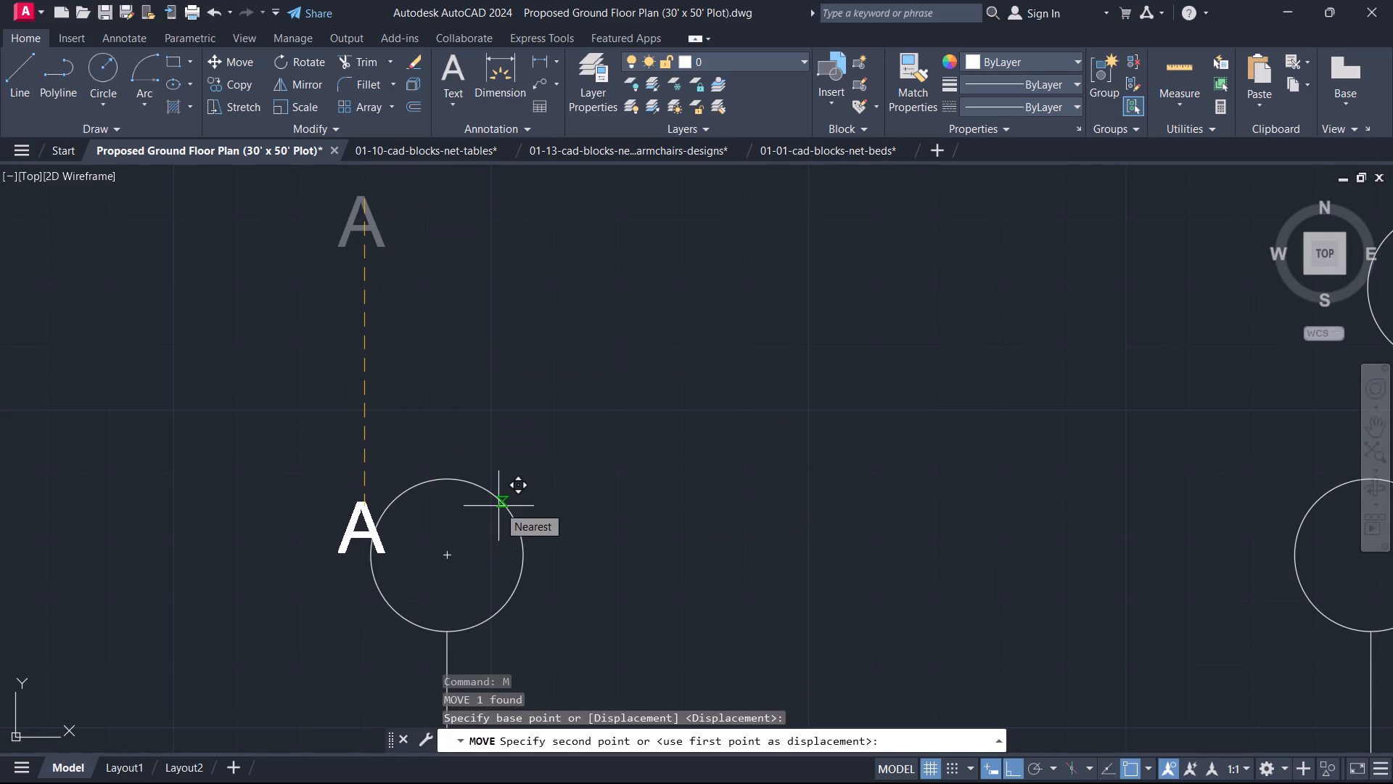
pyautogui.press('F8')
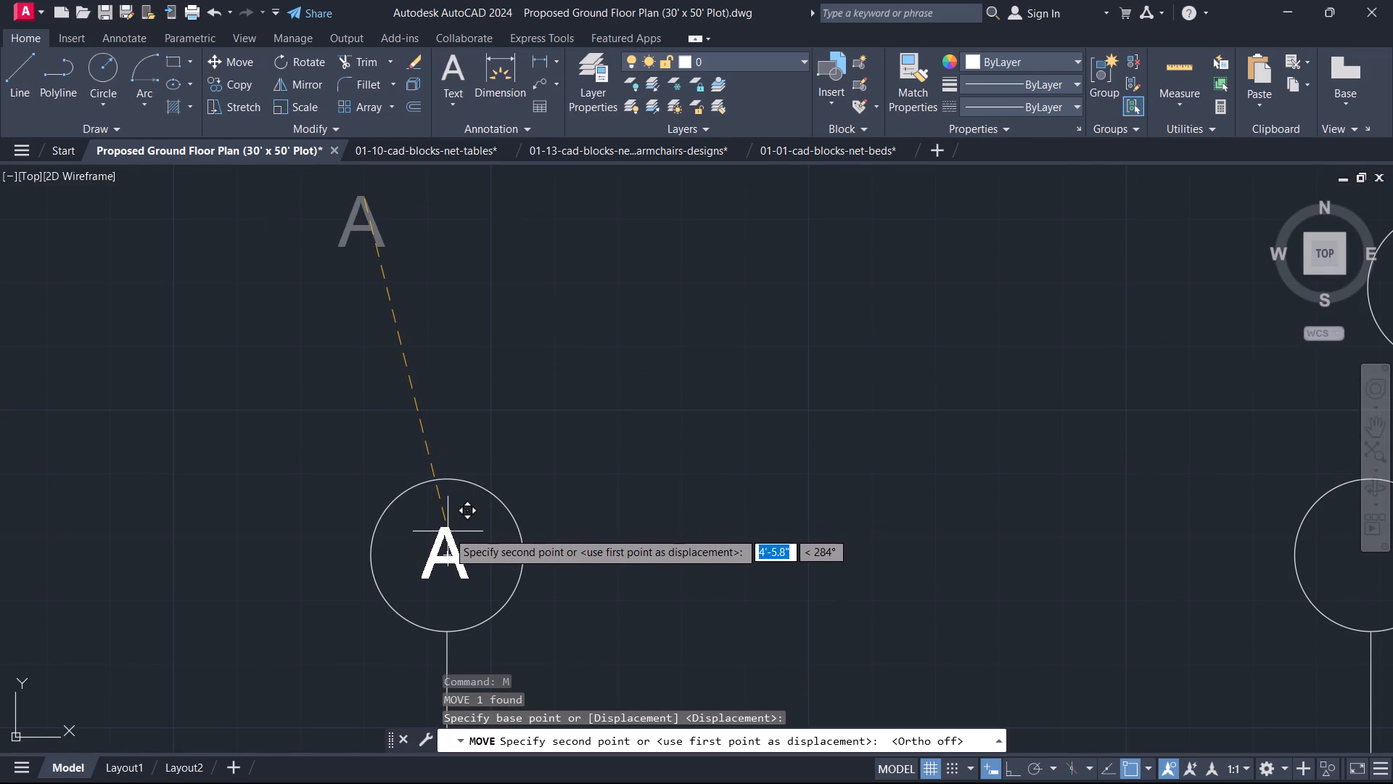
pyautogui.click(451, 532)
pyautogui.press('Escape')
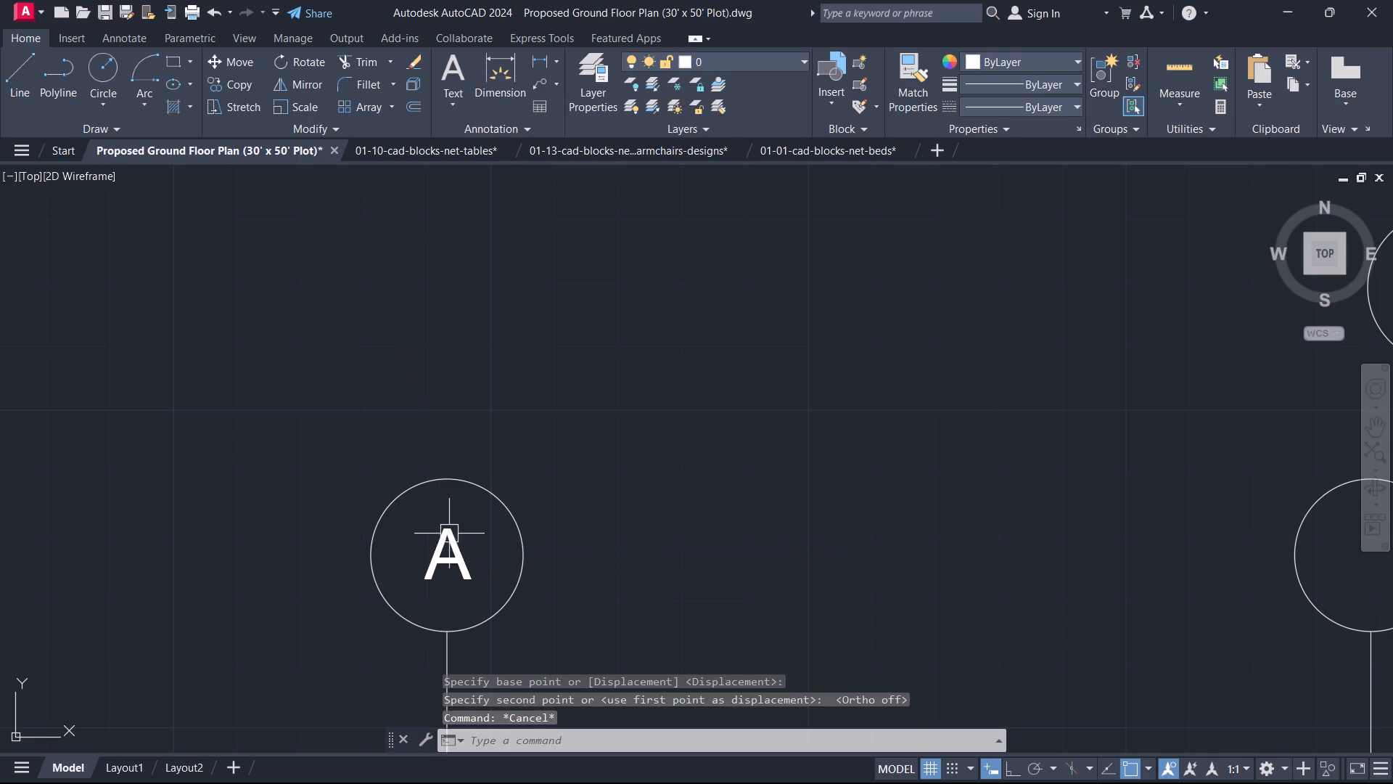
# Copy the letter A from the westernmost top bubble into the other three top bubbles and to a spare spot east of them.
pyautogui.click(456, 547)
pyautogui.scroll(-1, 496, 528)
pyautogui.moveTo(493, 523); pyautogui.dragTo(497, 346, button='middle')
pyautogui.scroll(1, 497, 346)
pyautogui.press('c')
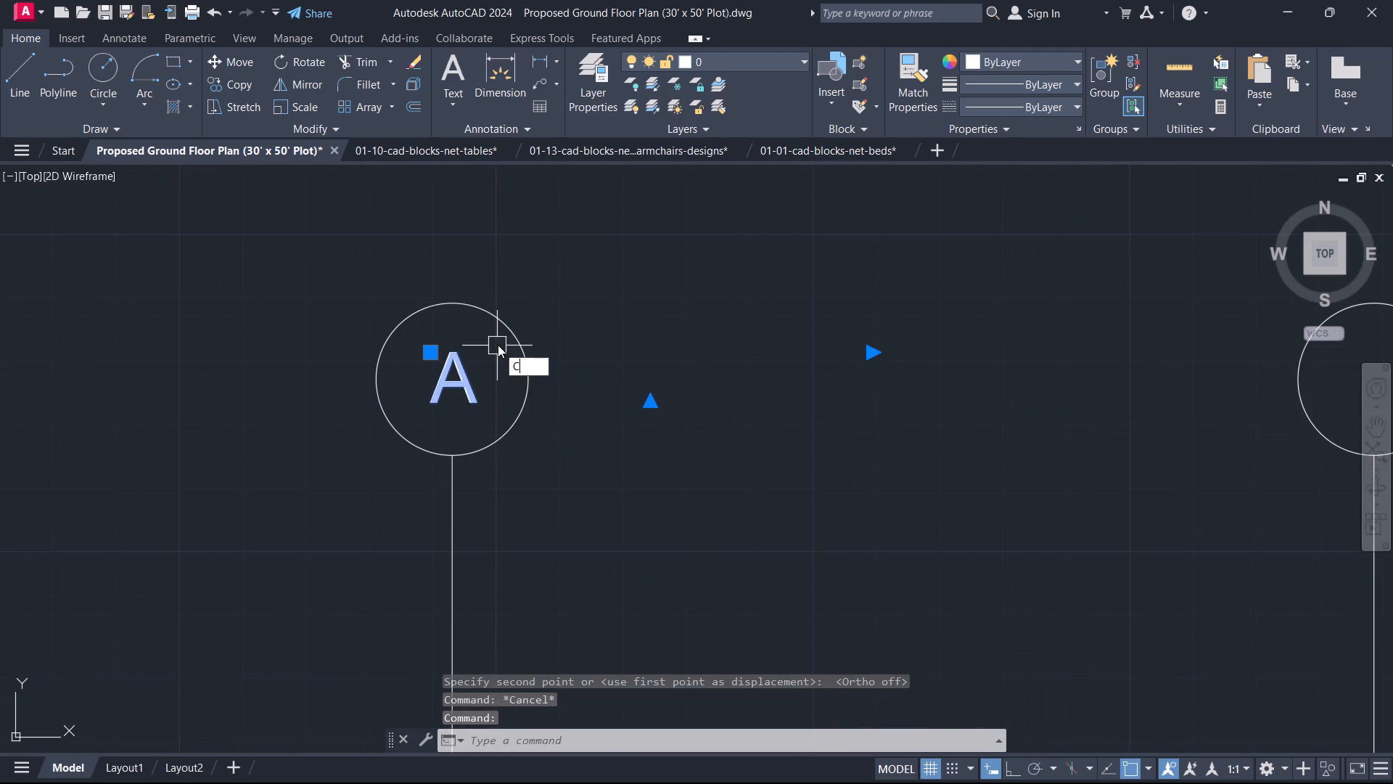
pyautogui.write('O')
pyautogui.press('space')
pyautogui.click(452, 303)
pyautogui.moveTo(838, 326); pyautogui.dragTo(358, 325, button='middle')
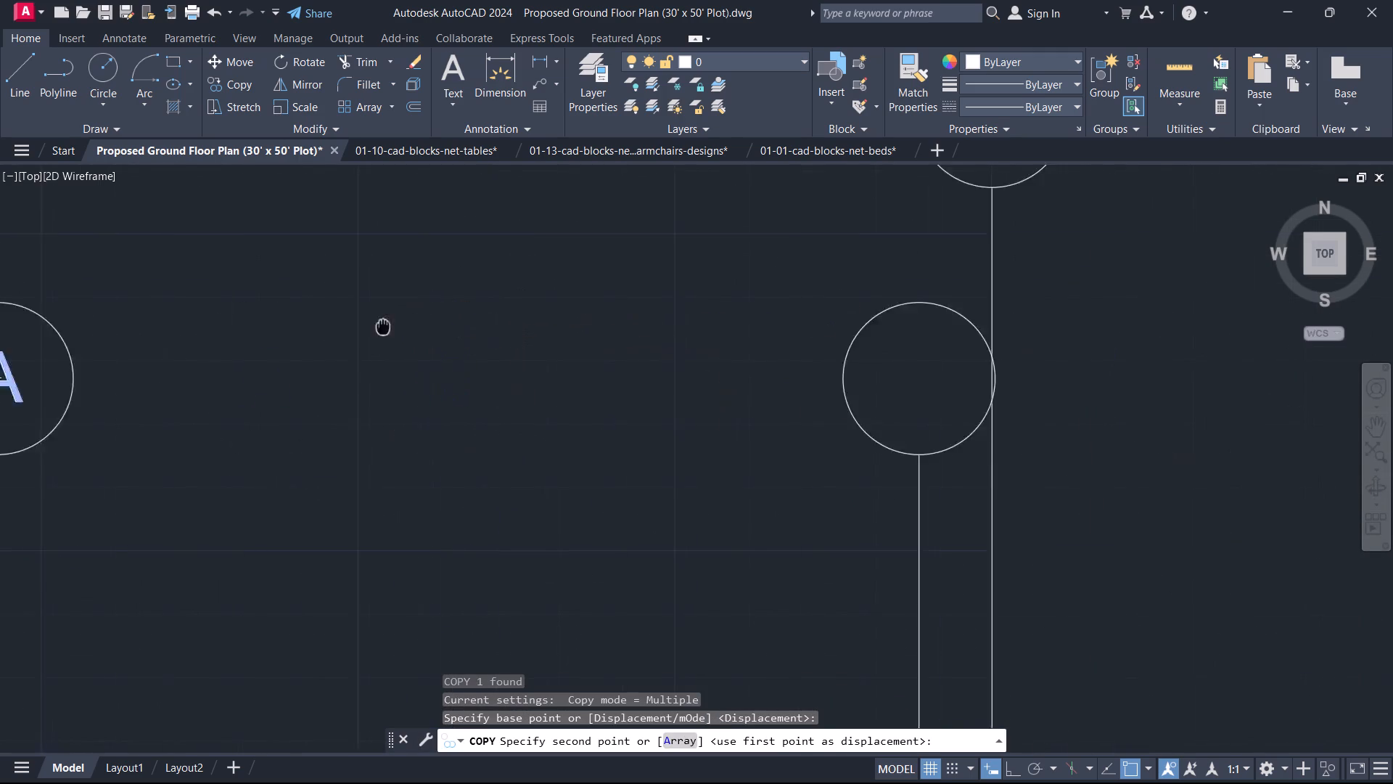
pyautogui.moveTo(358, 325); pyautogui.dragTo(262, 333, button='middle')
pyautogui.click(797, 317)
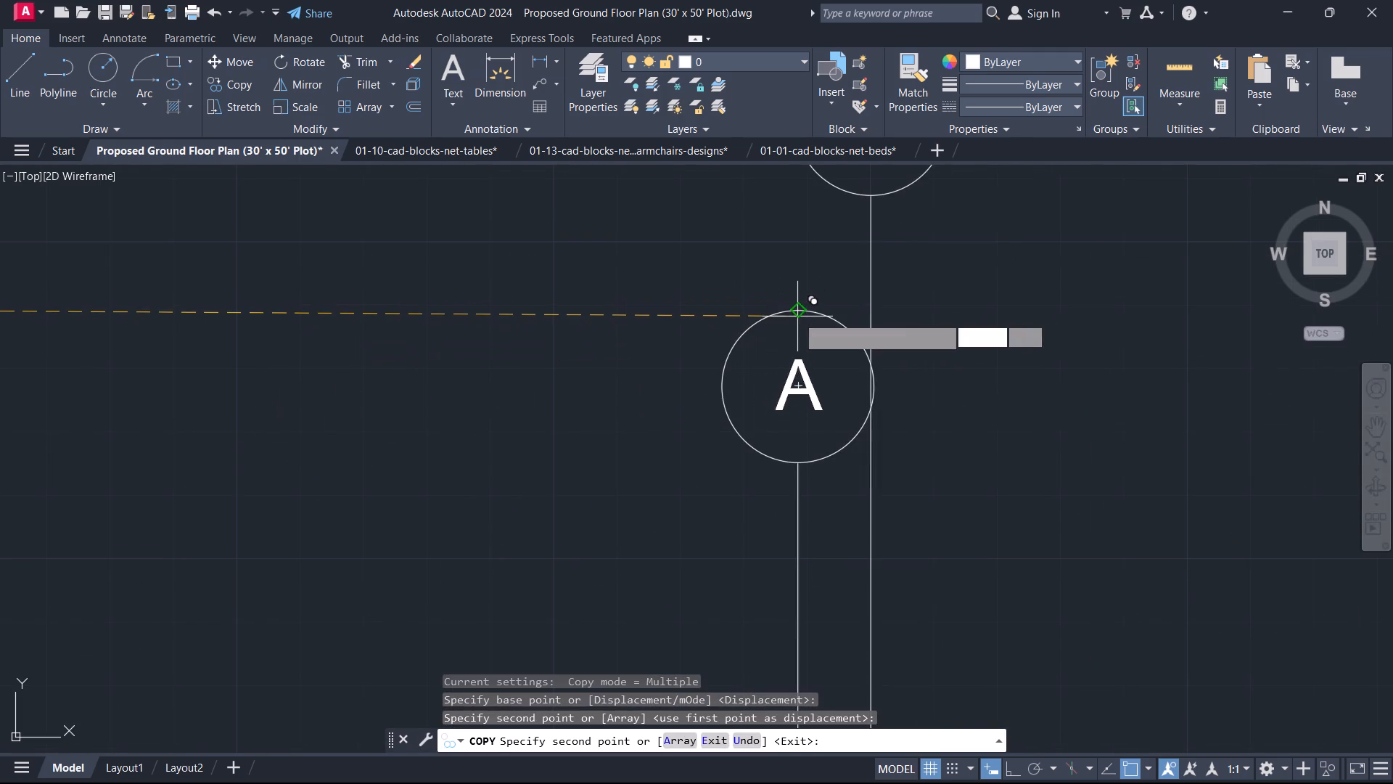
pyautogui.moveTo(763, 343); pyautogui.dragTo(602, 621, button='middle')
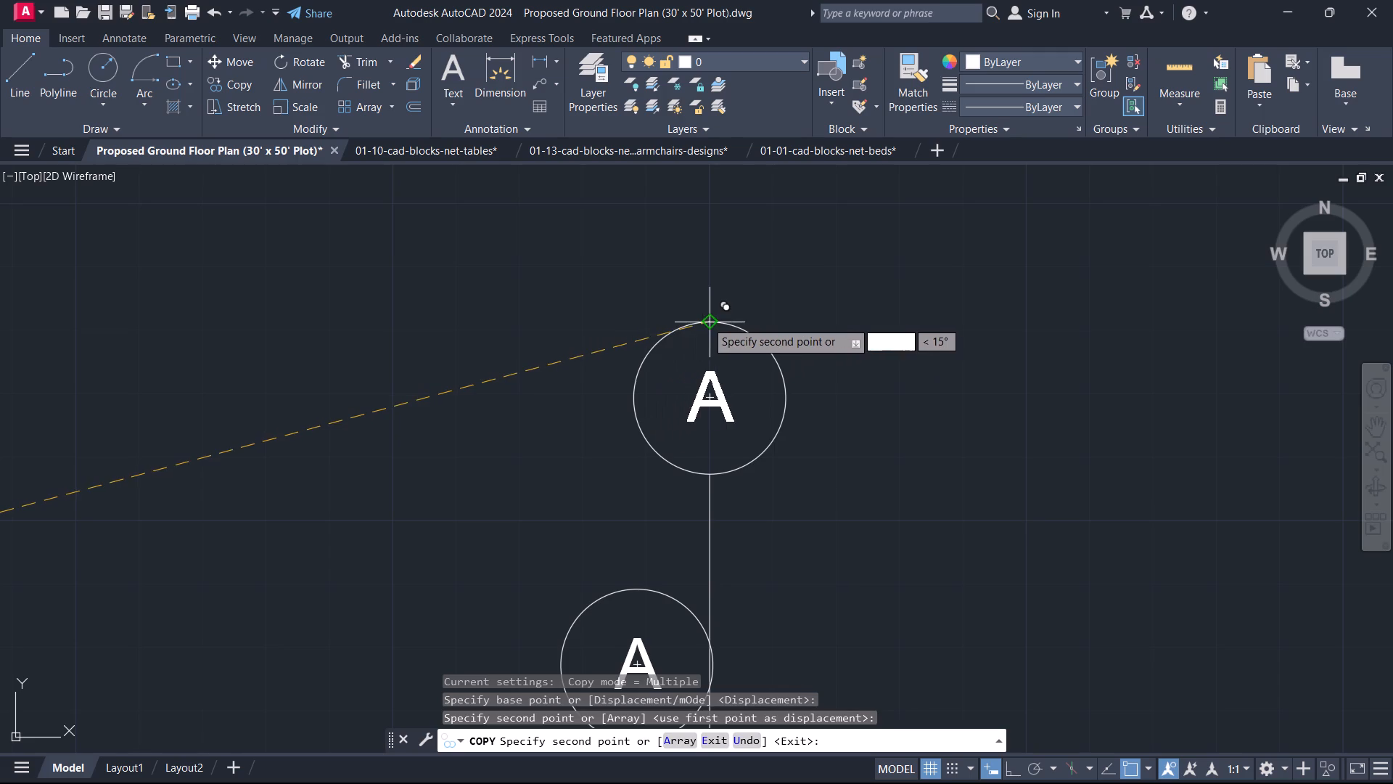
pyautogui.click(706, 321)
pyautogui.scroll(-3, 738, 475)
pyautogui.moveTo(834, 495); pyautogui.dragTo(532, 418, button='middle')
pyautogui.scroll(3, 681, 441)
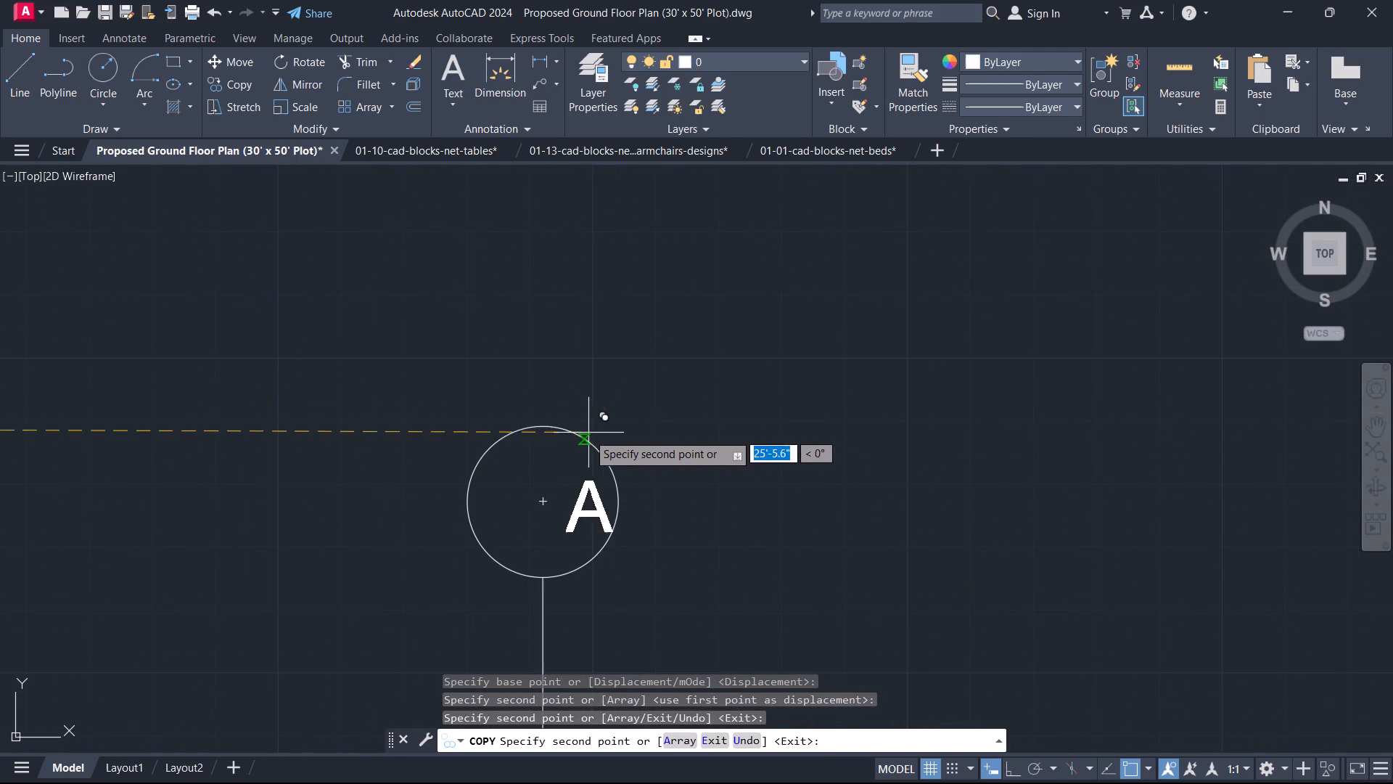
pyautogui.click(545, 422)
pyautogui.click(1101, 416)
pyautogui.press('Escape')
# Copy the spare letter A into the centre of the northernmost bubble on the plan's east side.
pyautogui.scroll(-1, 1112, 435)
pyautogui.moveTo(1112, 435); pyautogui.dragTo(825, 351, button='middle')
pyautogui.scroll(1, 825, 351)
pyautogui.moveTo(847, 424); pyautogui.dragTo(821, 404)
pyautogui.click(749, 341)
pyautogui.click(734, 342)
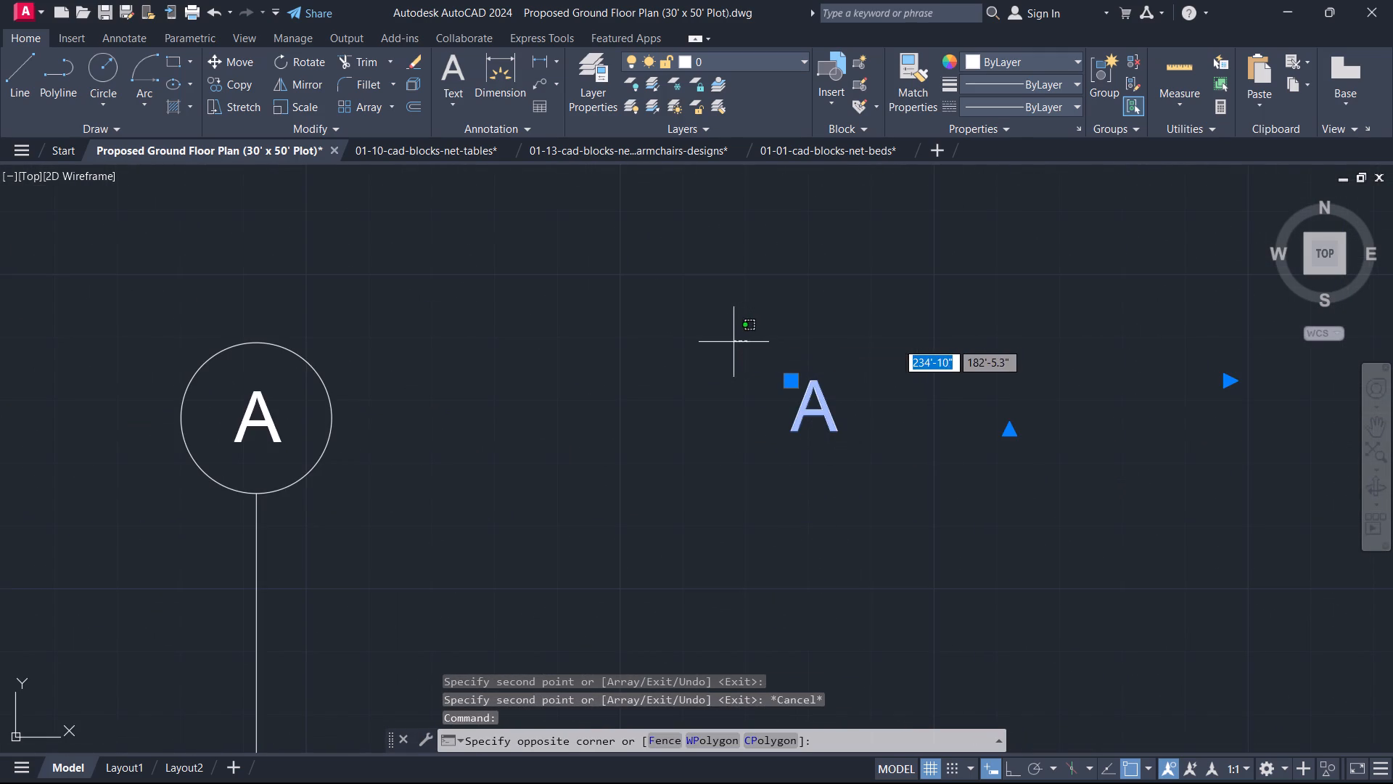
pyautogui.press('Escape')
pyautogui.click(823, 429)
pyautogui.press('c')
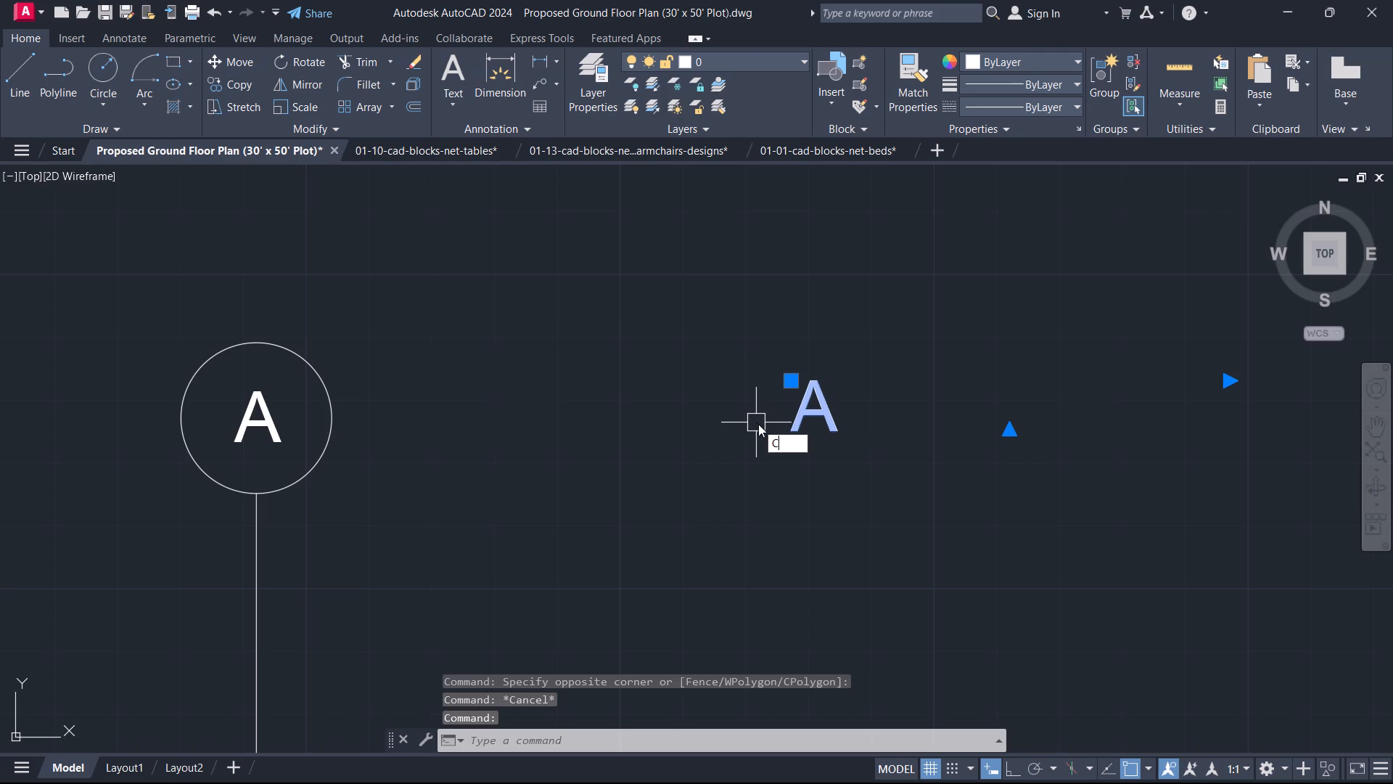
pyautogui.press('o')
pyautogui.press('space')
pyautogui.scroll(-1, 829, 440)
pyautogui.moveTo(821, 436); pyautogui.dragTo(788, 330, button='middle')
pyautogui.scroll(1, 787, 320)
pyautogui.click(787, 314)
pyautogui.scroll(-2, 812, 498)
pyautogui.moveTo(808, 499); pyautogui.dragTo(815, 385, button='middle')
pyautogui.moveTo(956, 669); pyautogui.dragTo(899, 457, button='middle')
pyautogui.scroll(1, 901, 460)
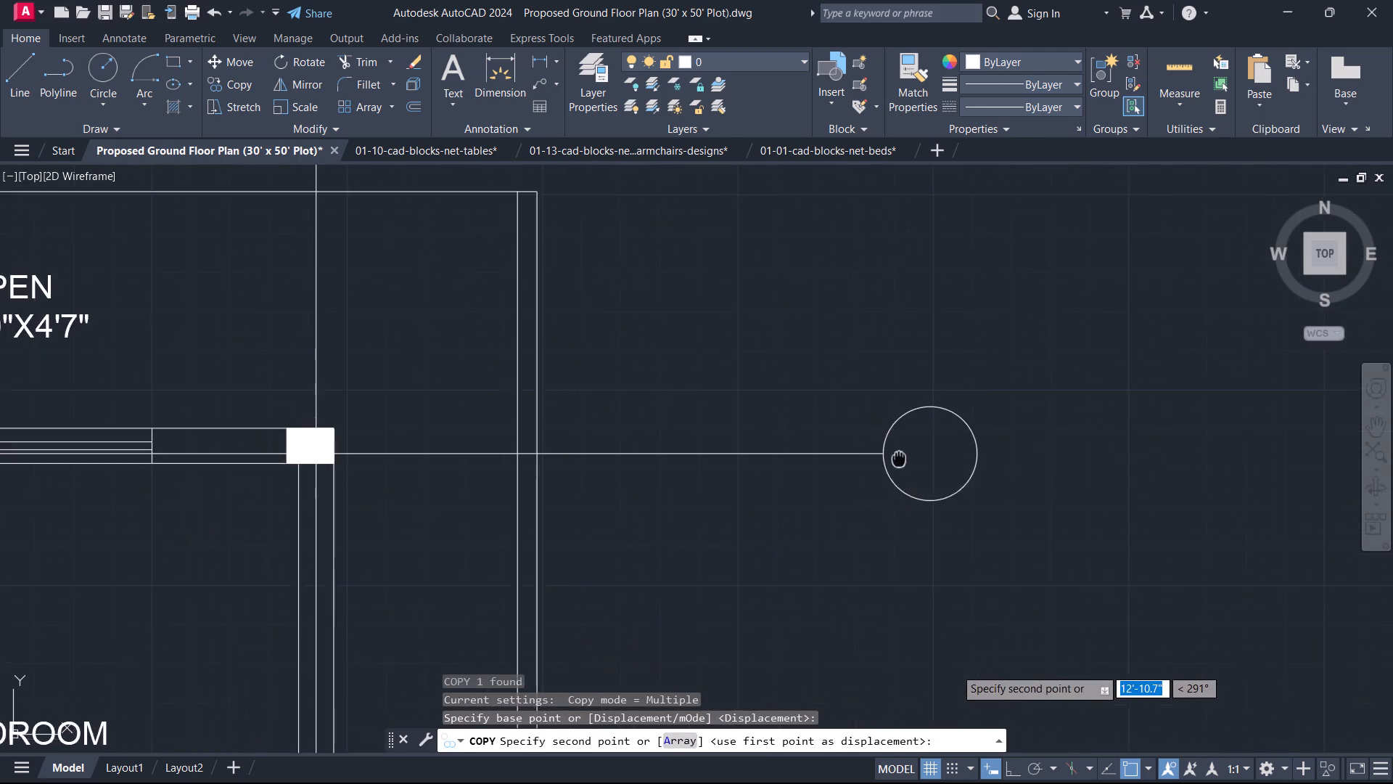
pyautogui.moveTo(899, 457); pyautogui.dragTo(897, 456, button='middle')
pyautogui.scroll(2, 899, 457)
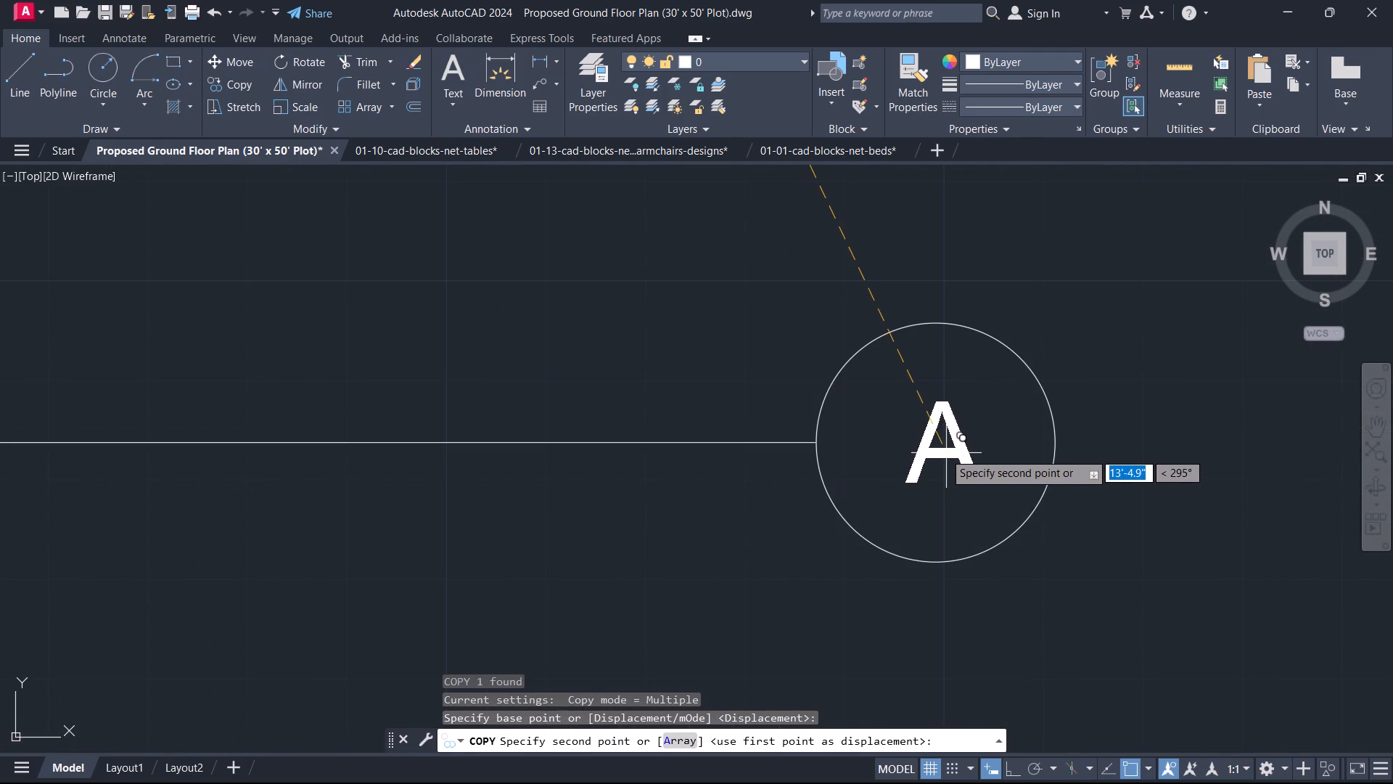
pyautogui.click(940, 451)
pyautogui.press('Escape')
# Erase the spare letter A lying outside the bubbles, northeast of the plan.
pyautogui.scroll(-5, 934, 423)
pyautogui.scroll(-1, 826, 309)
pyautogui.moveTo(826, 309); pyautogui.dragTo(821, 403, button='middle')
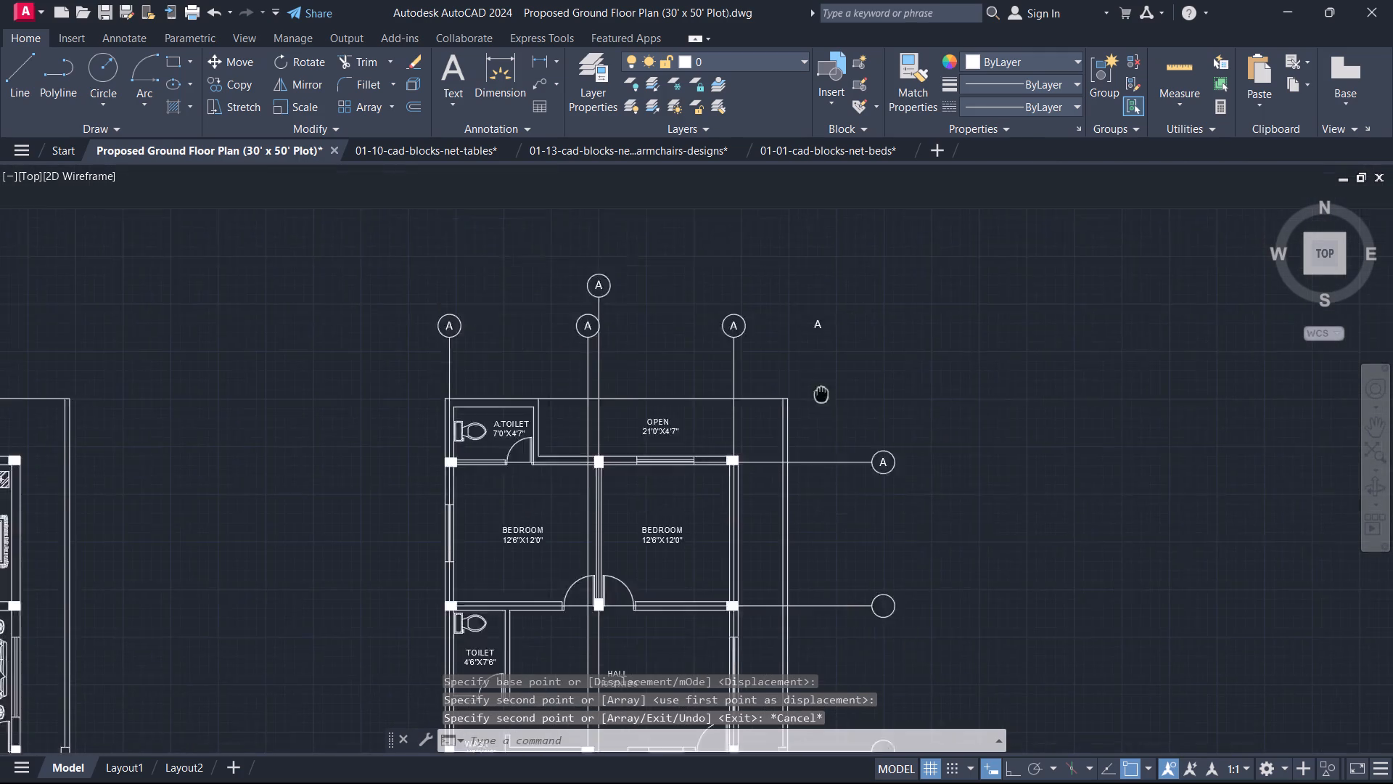
pyautogui.moveTo(821, 403); pyautogui.dragTo(821, 447, button='middle')
pyautogui.moveTo(850, 409); pyautogui.dragTo(837, 388)
pyautogui.click(818, 305)
pyautogui.press('Delete')
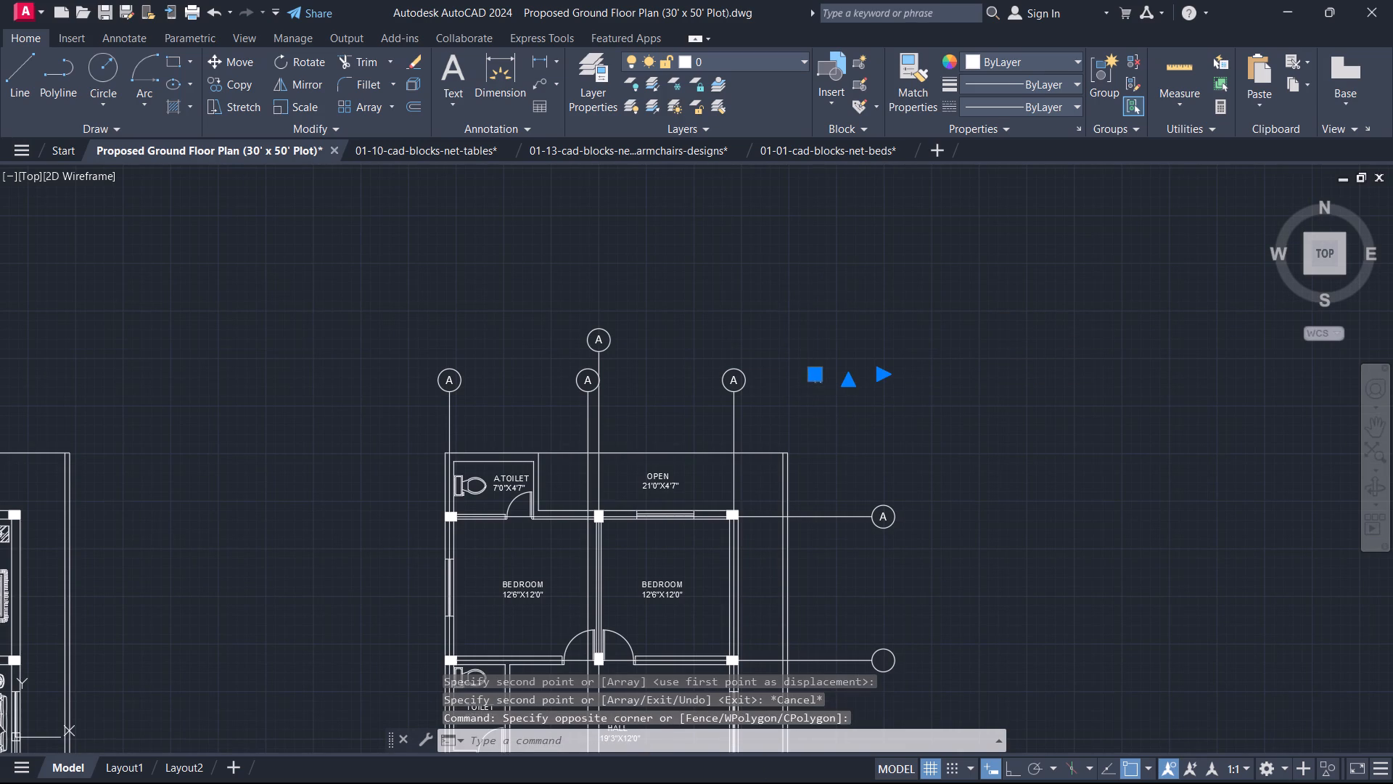
# Copy the letter A from the northernmost east bubble into the other three east bubbles, using the circle's east quadrant as base point.
pyautogui.scroll(2, 847, 493)
pyautogui.moveTo(845, 491); pyautogui.dragTo(636, 198, button='middle')
pyautogui.scroll(3, 707, 295)
pyautogui.moveTo(749, 264); pyautogui.dragTo(654, 406, button='middle')
pyautogui.moveTo(682, 396); pyautogui.dragTo(683, 395)
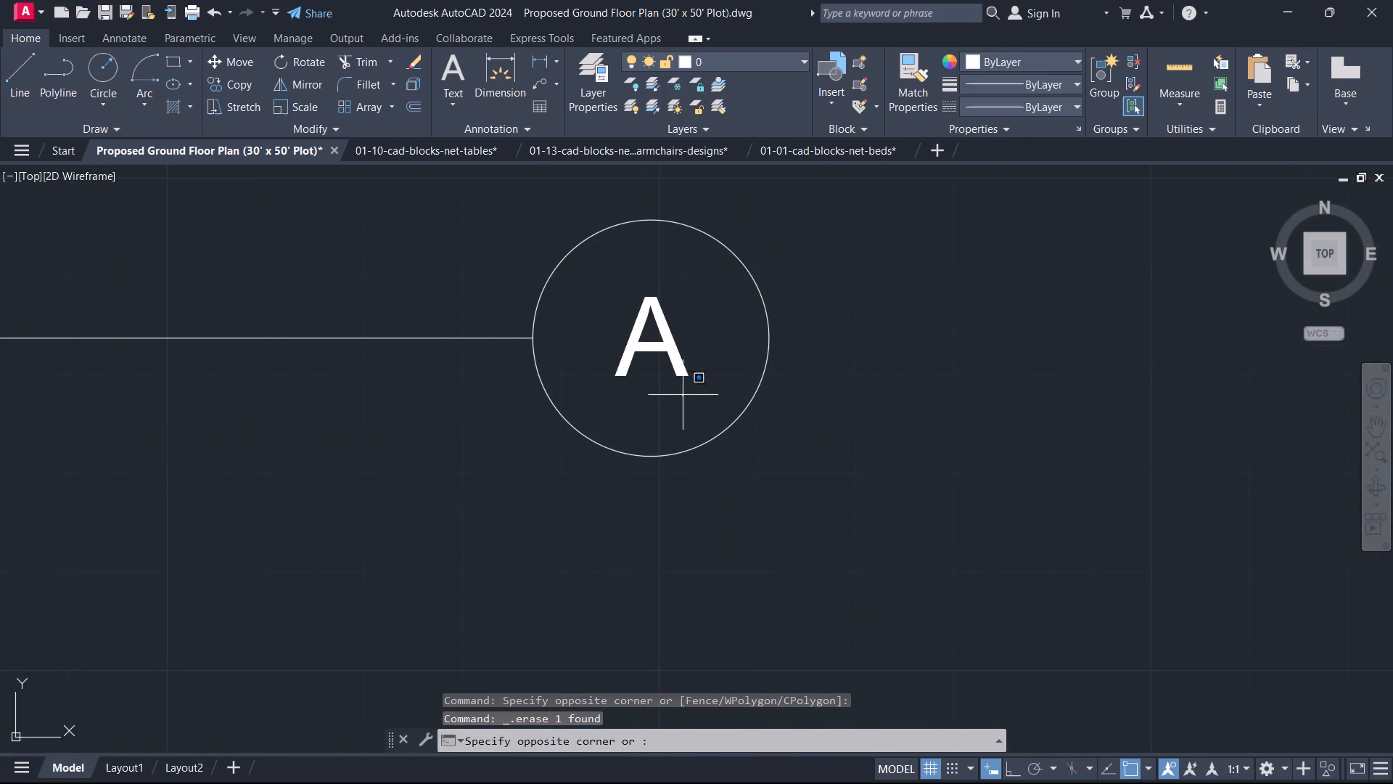
pyautogui.moveTo(683, 395); pyautogui.dragTo(631, 343)
pyautogui.click(612, 324)
pyautogui.write('CO')
pyautogui.press('space')
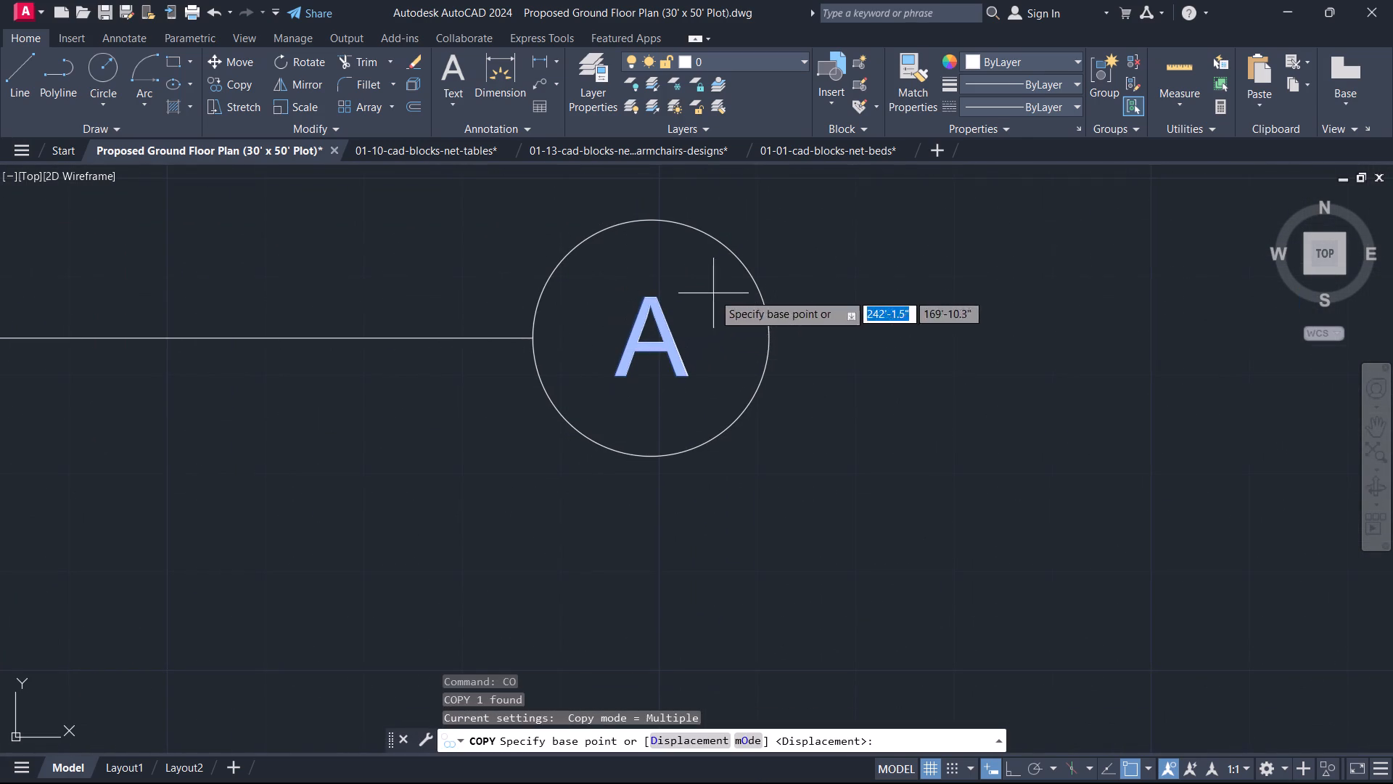
pyautogui.click(772, 345)
pyautogui.scroll(-1, 754, 455)
pyautogui.moveTo(754, 457); pyautogui.dragTo(731, 56, button='middle')
pyautogui.scroll(-2, 778, 524)
pyautogui.scroll(3, 778, 524)
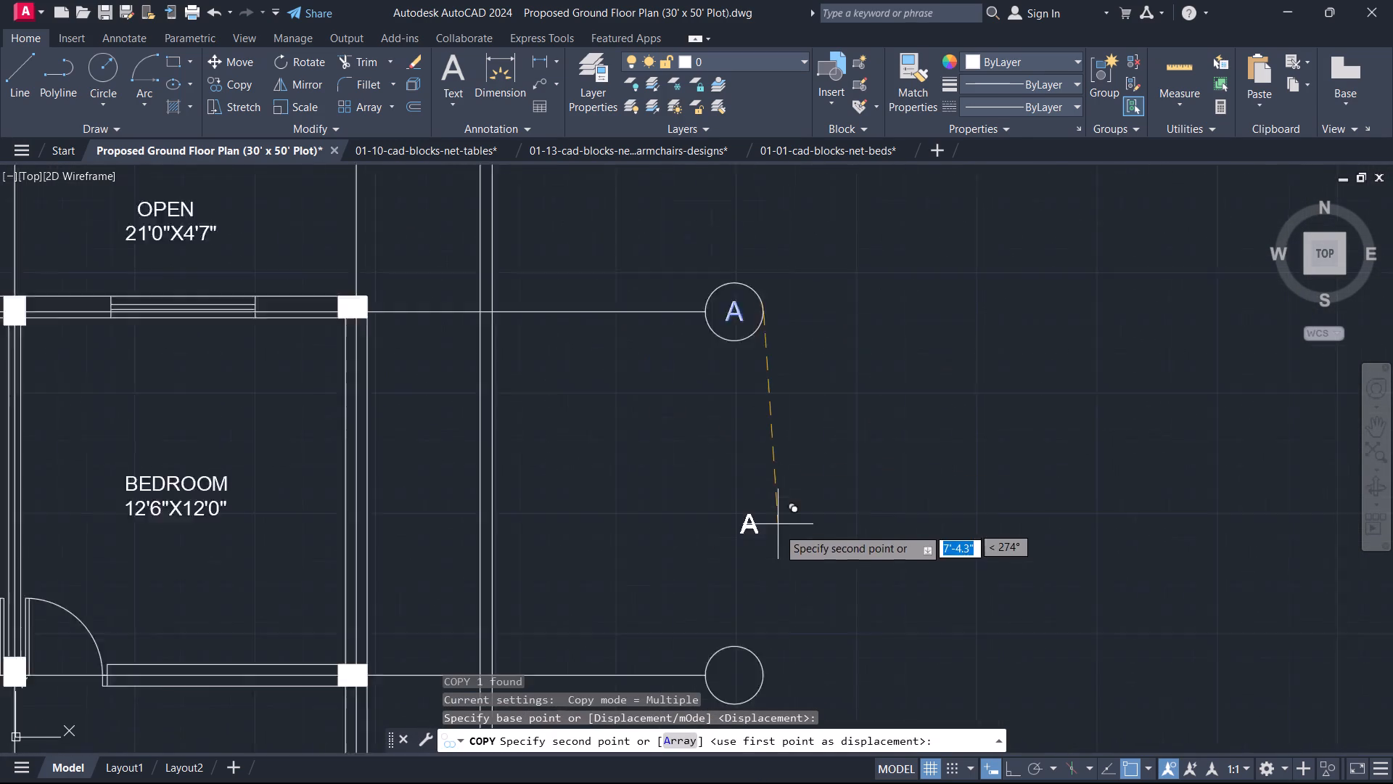
pyautogui.scroll(-1, 778, 542)
pyautogui.moveTo(778, 542); pyautogui.dragTo(781, 303, button='middle')
pyautogui.scroll(2, 770, 422)
pyautogui.click(753, 468)
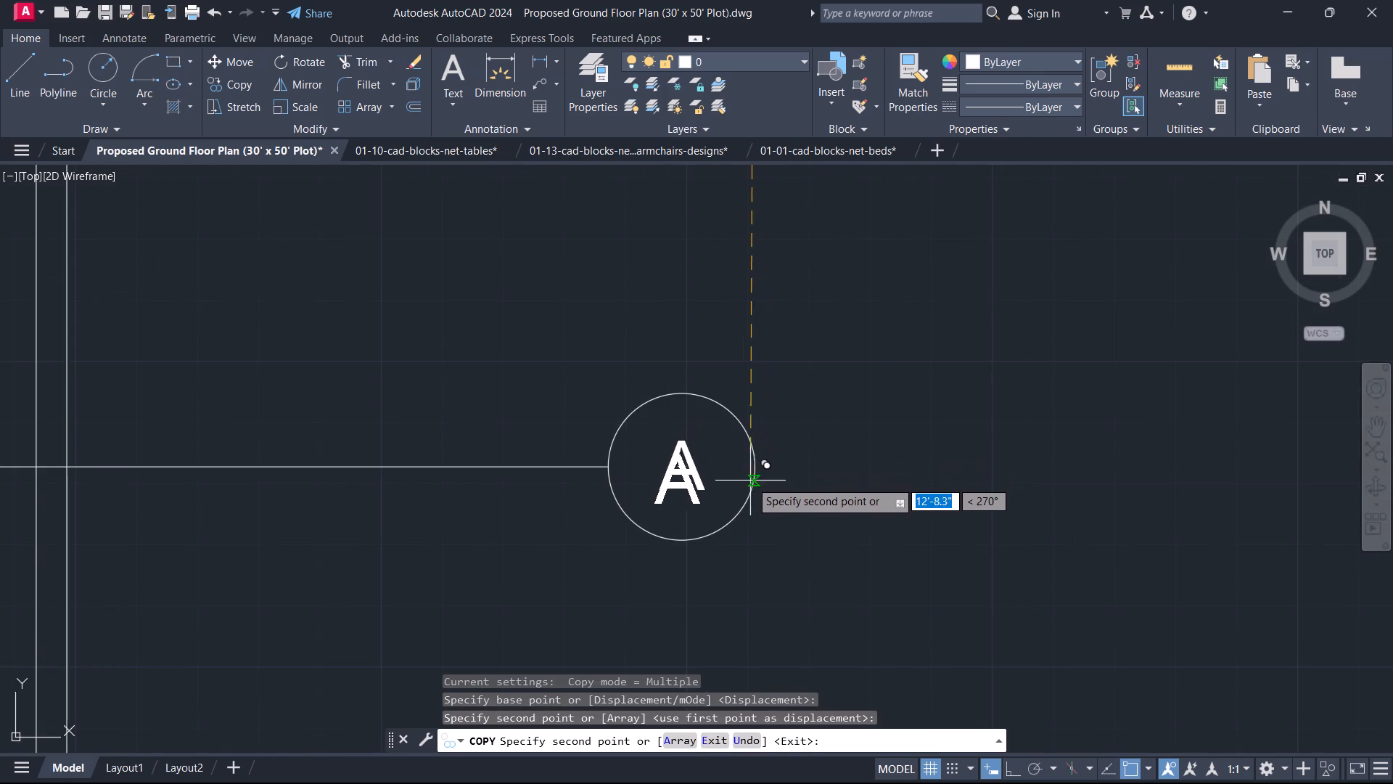
pyautogui.scroll(-2, 752, 524)
pyautogui.moveTo(752, 527); pyautogui.dragTo(778, 179, button='middle')
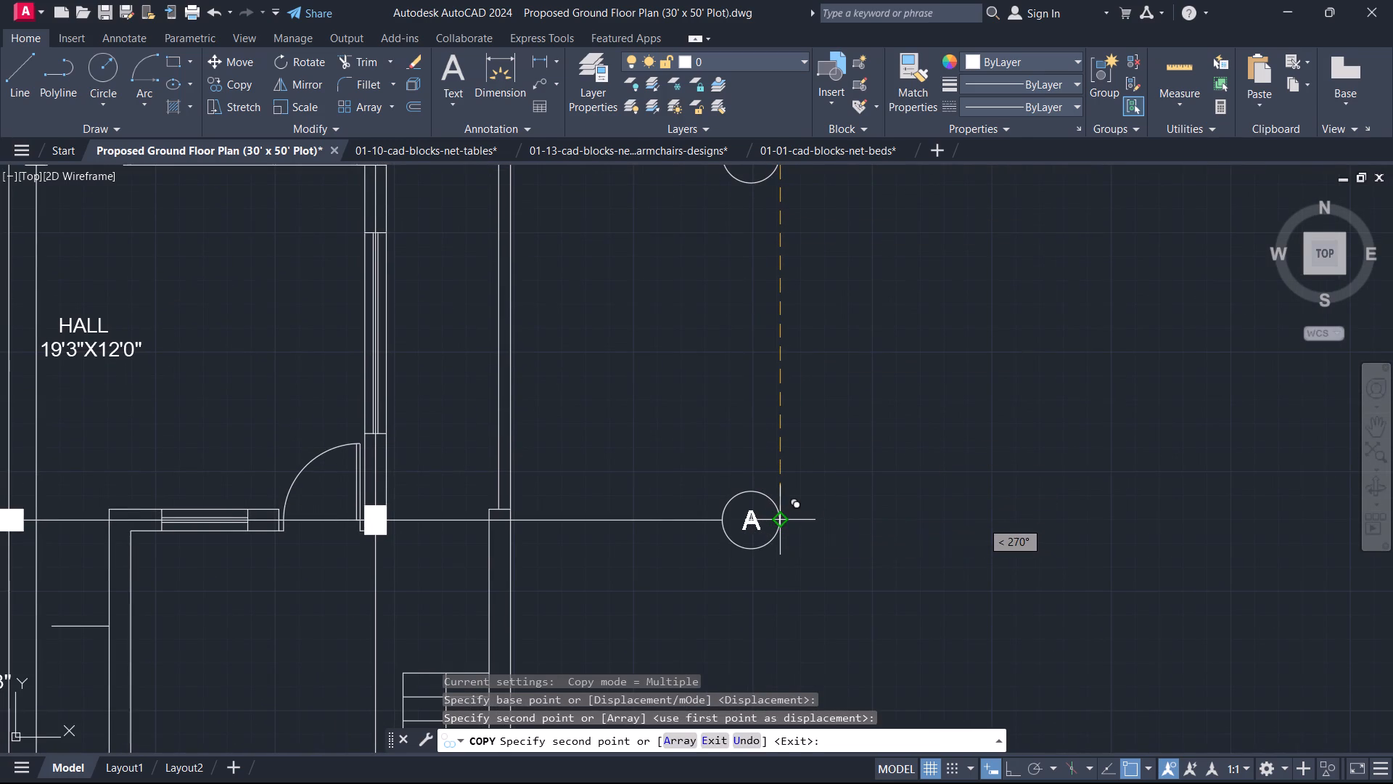
pyautogui.click(781, 521)
pyautogui.moveTo(779, 534); pyautogui.dragTo(802, 243, button='middle')
pyautogui.scroll(1, 820, 507)
pyautogui.moveTo(812, 554); pyautogui.dragTo(866, 411, button='middle')
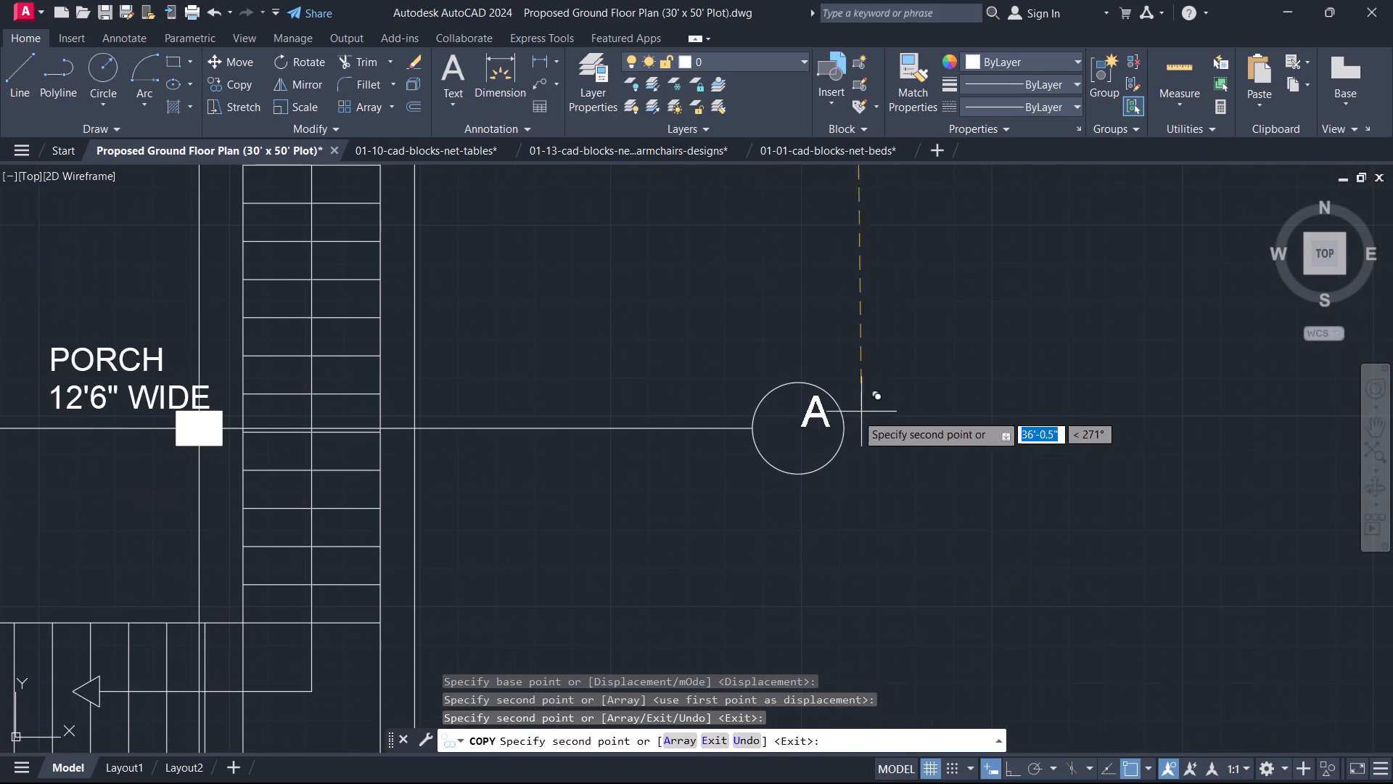
pyautogui.click(841, 424)
pyautogui.scroll(-2, 831, 460)
pyautogui.moveTo(831, 463); pyautogui.dragTo(848, 242, button='middle')
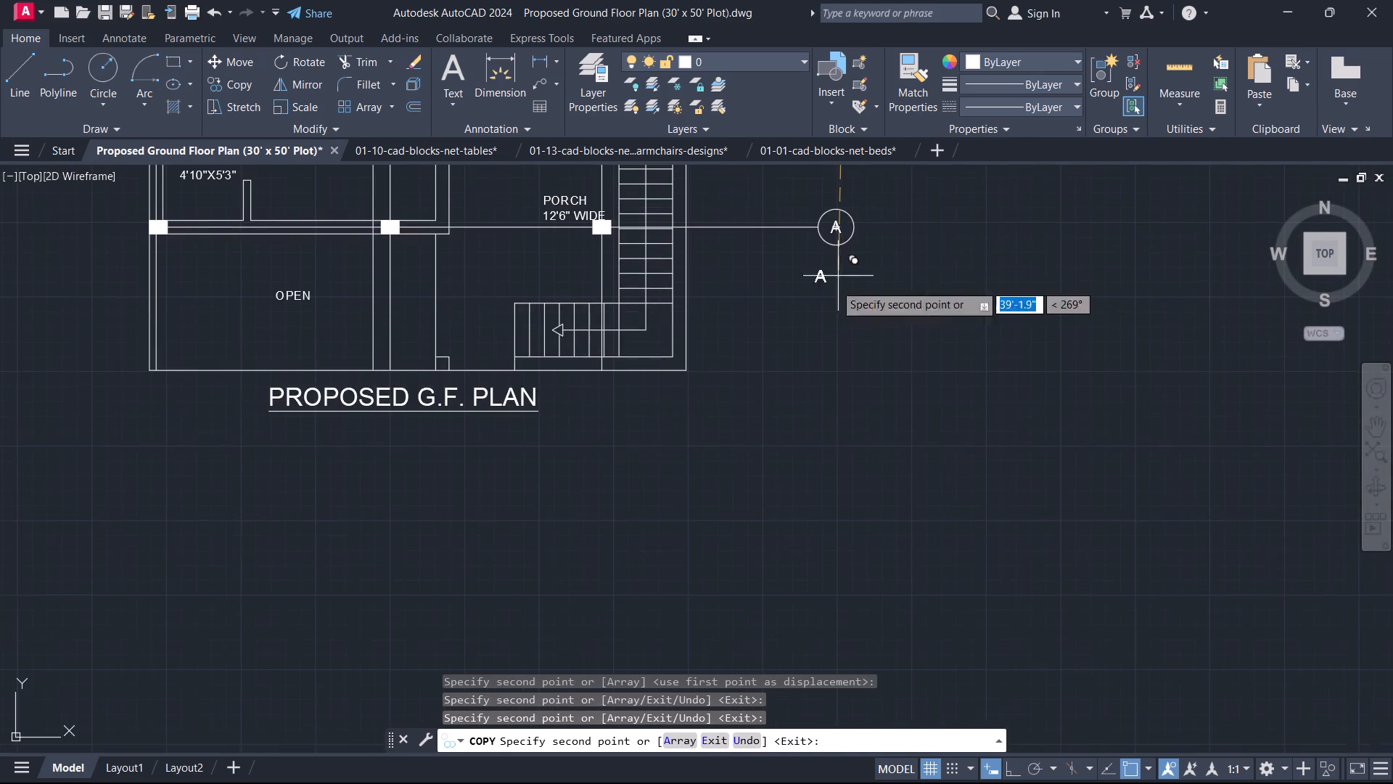
pyautogui.press('Escape')
# Change the letter in the second top bubble from the west to B.
pyautogui.moveTo(797, 336); pyautogui.dragTo(787, 454, button='middle')
pyautogui.scroll(-3, 787, 454)
pyautogui.scroll(2, 774, 390)
pyautogui.moveTo(768, 324); pyautogui.dragTo(765, 486, button='middle')
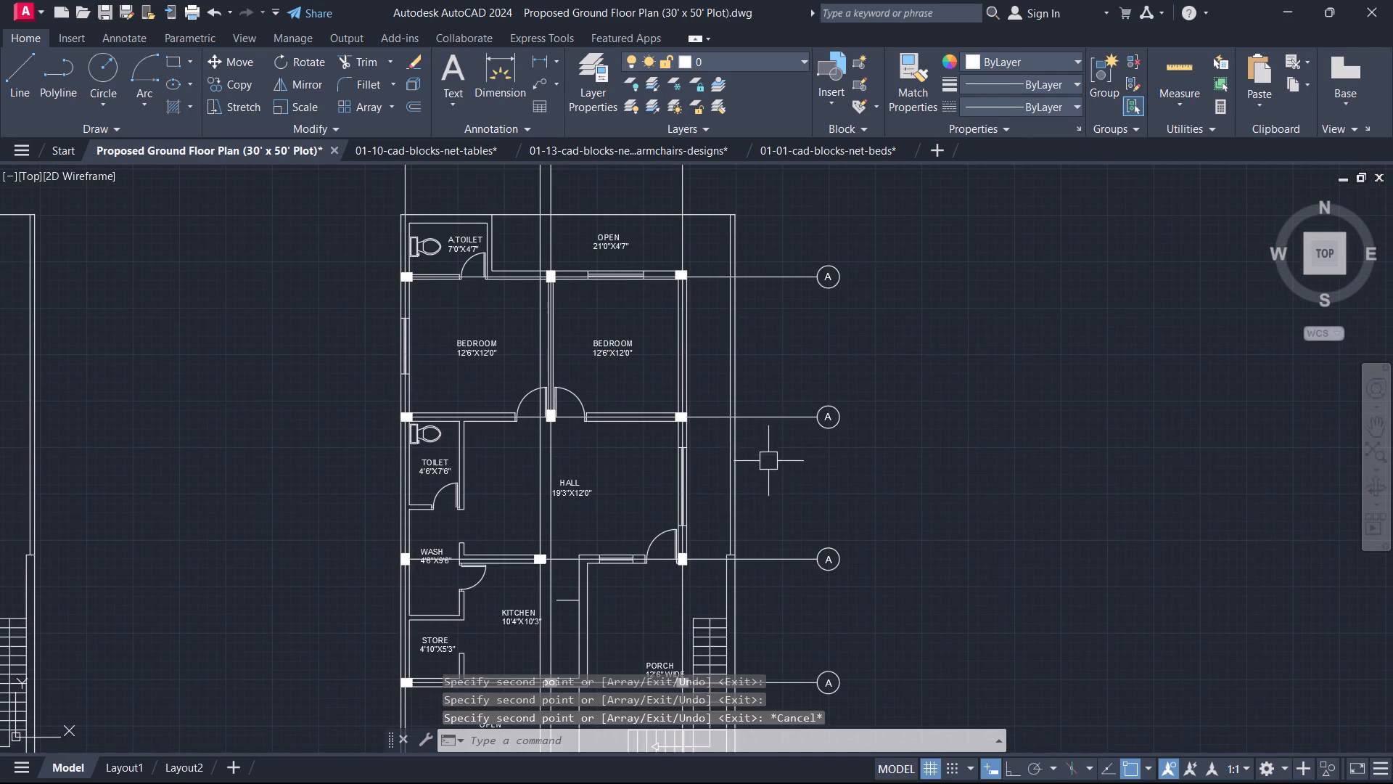
pyautogui.moveTo(619, 424); pyautogui.dragTo(772, 643, button='middle')
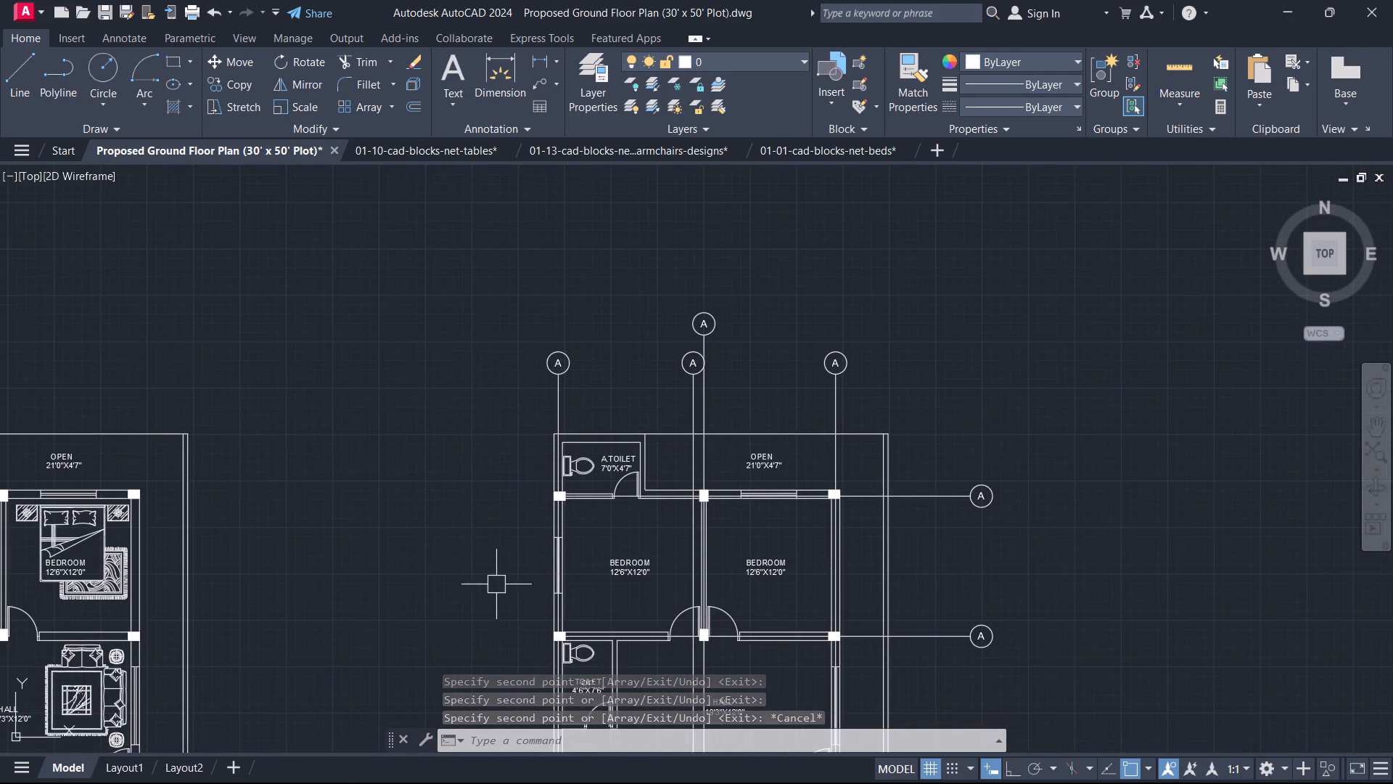
pyautogui.scroll(1, 427, 609)
pyautogui.moveTo(427, 609); pyautogui.dragTo(614, 640, button='middle')
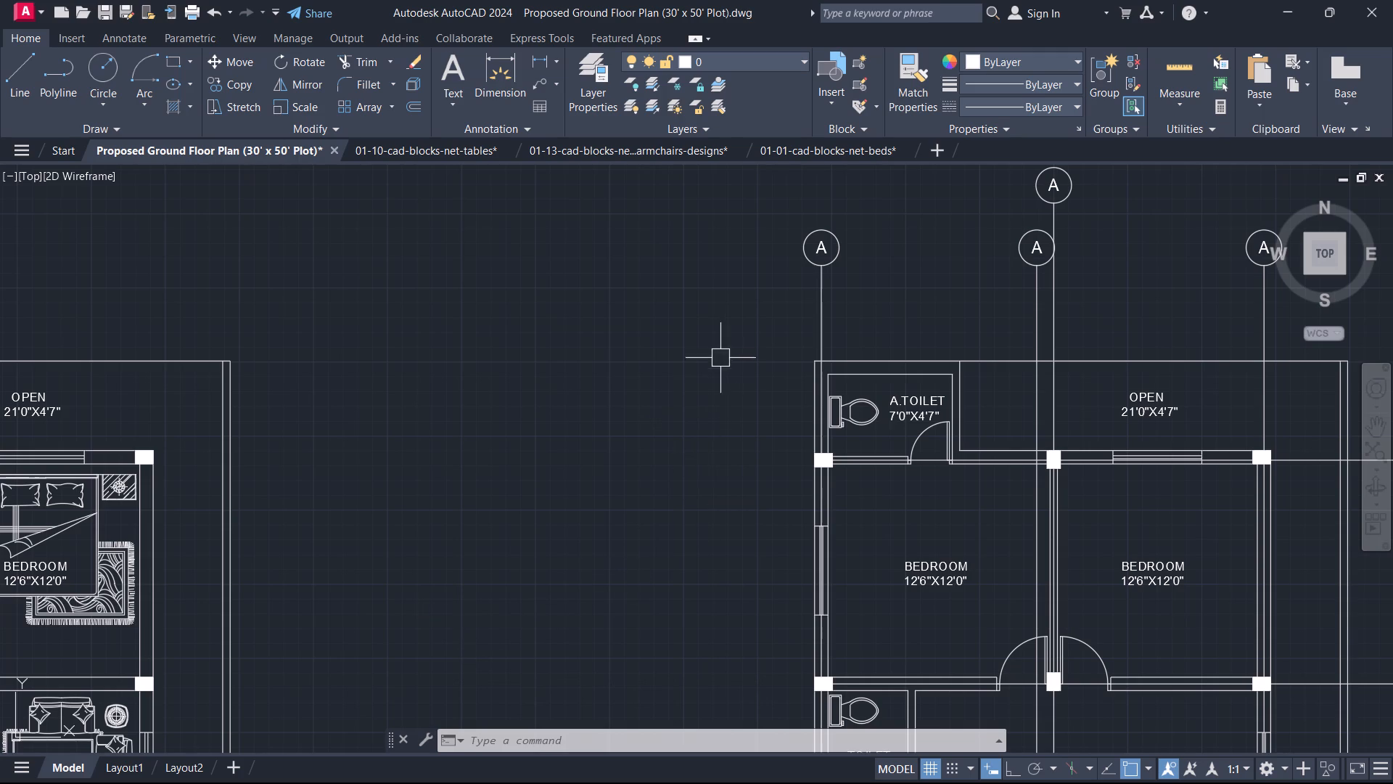
pyautogui.scroll(-1, 805, 253)
pyautogui.moveTo(808, 251); pyautogui.dragTo(600, 378, button='middle')
pyautogui.scroll(4, 601, 380)
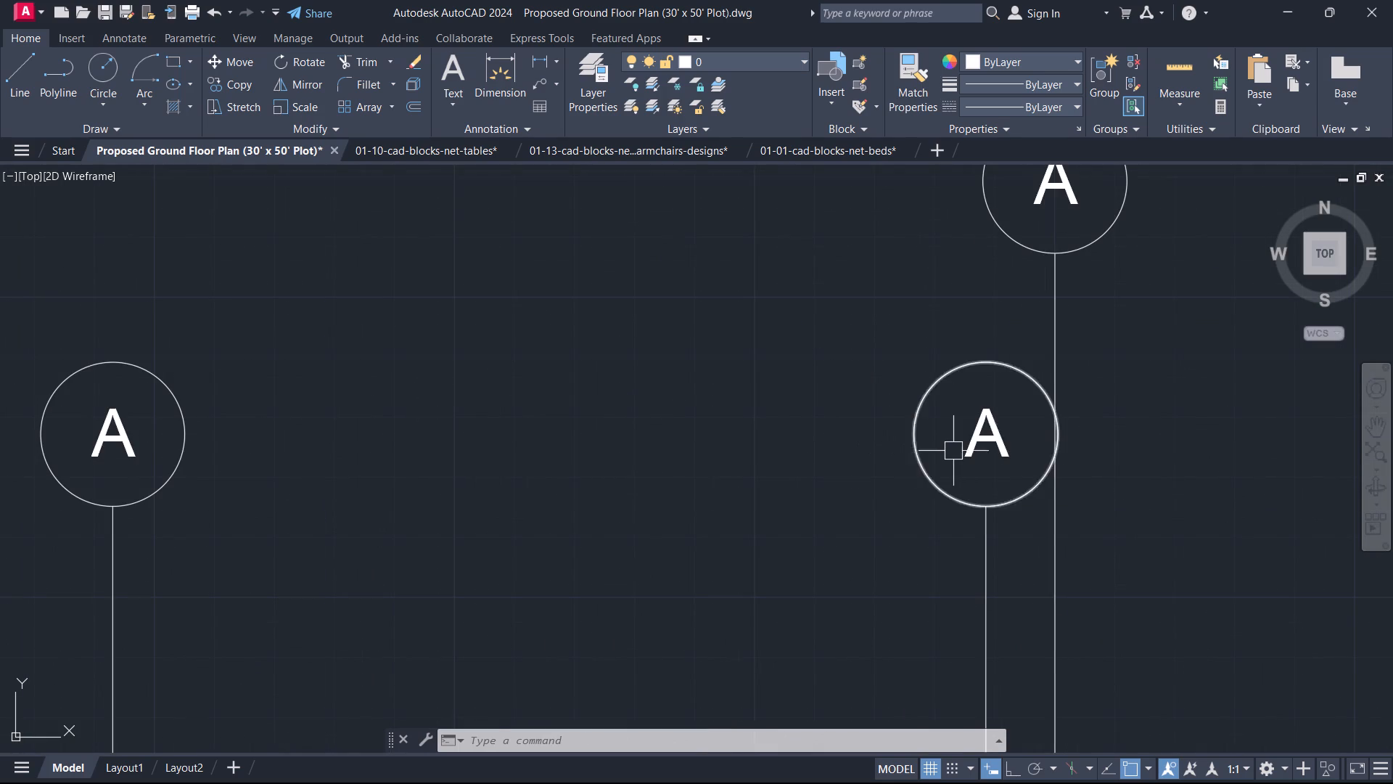
pyautogui.doubleClick(968, 451)
pyautogui.click(1017, 444)
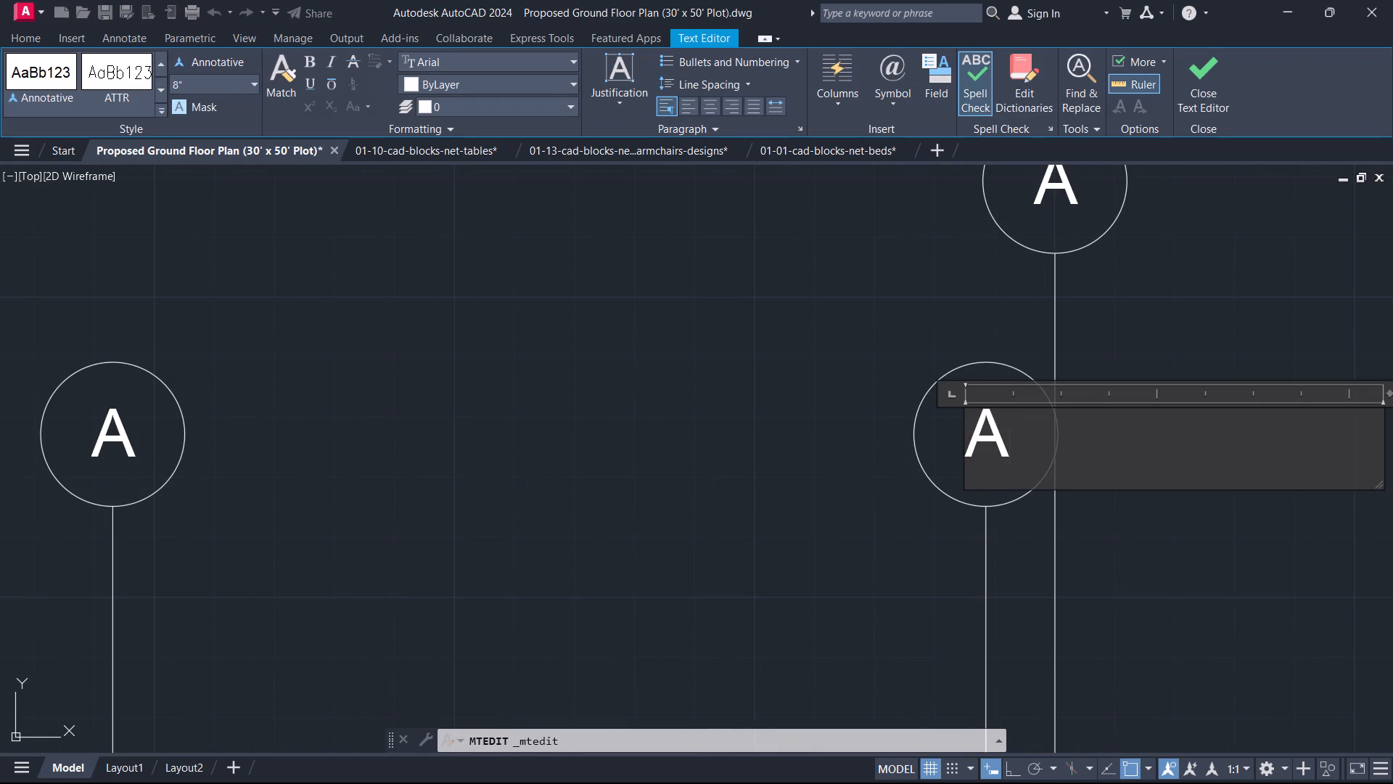
pyautogui.press('BackSpace')
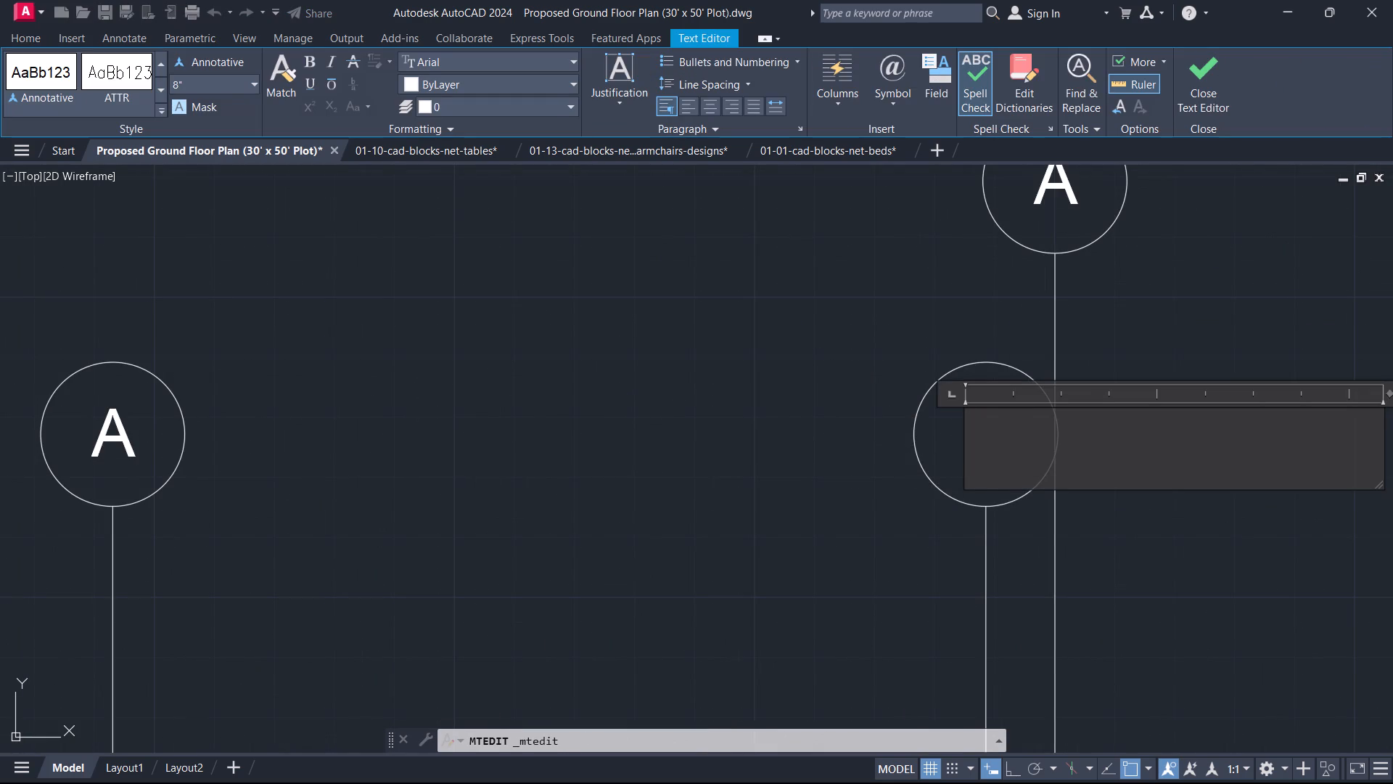
pyautogui.press('b')
pyautogui.press('Return')
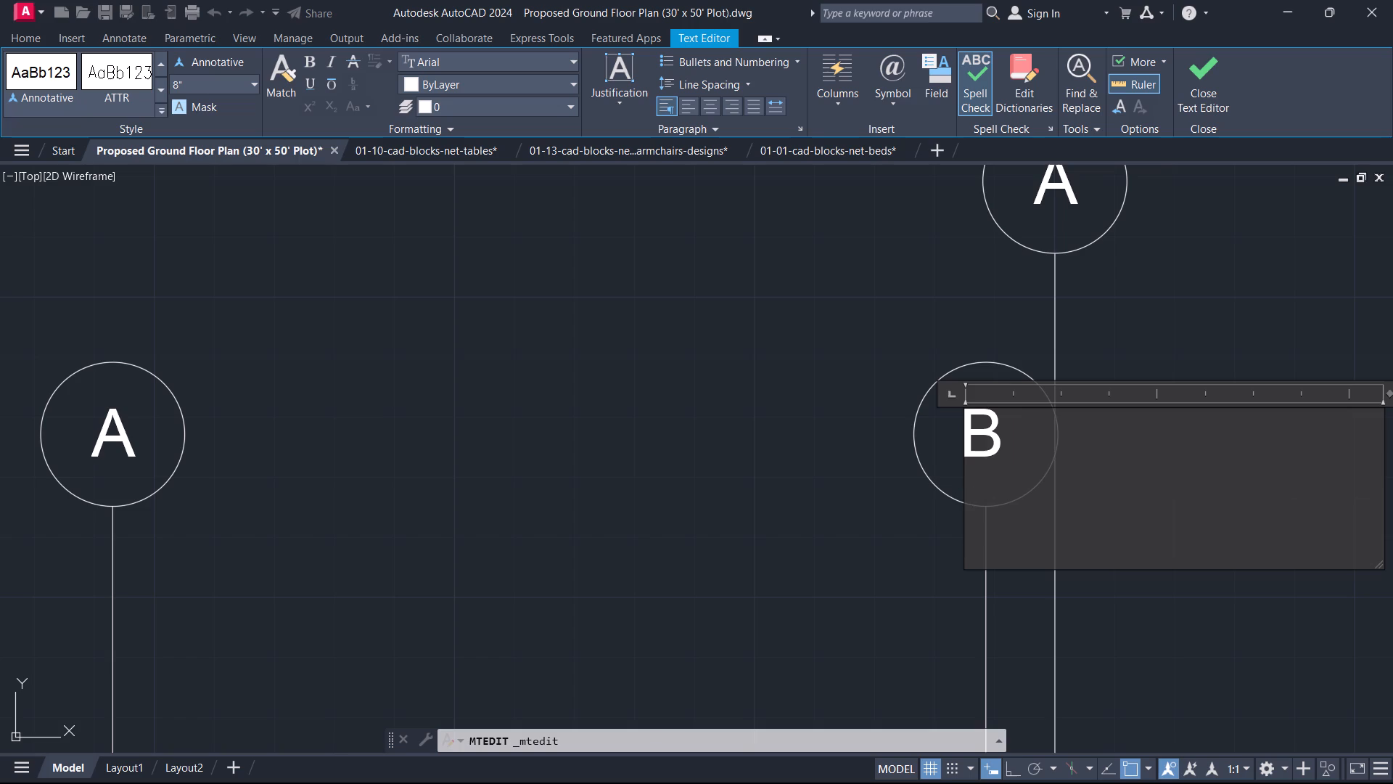
pyautogui.press('Escape')
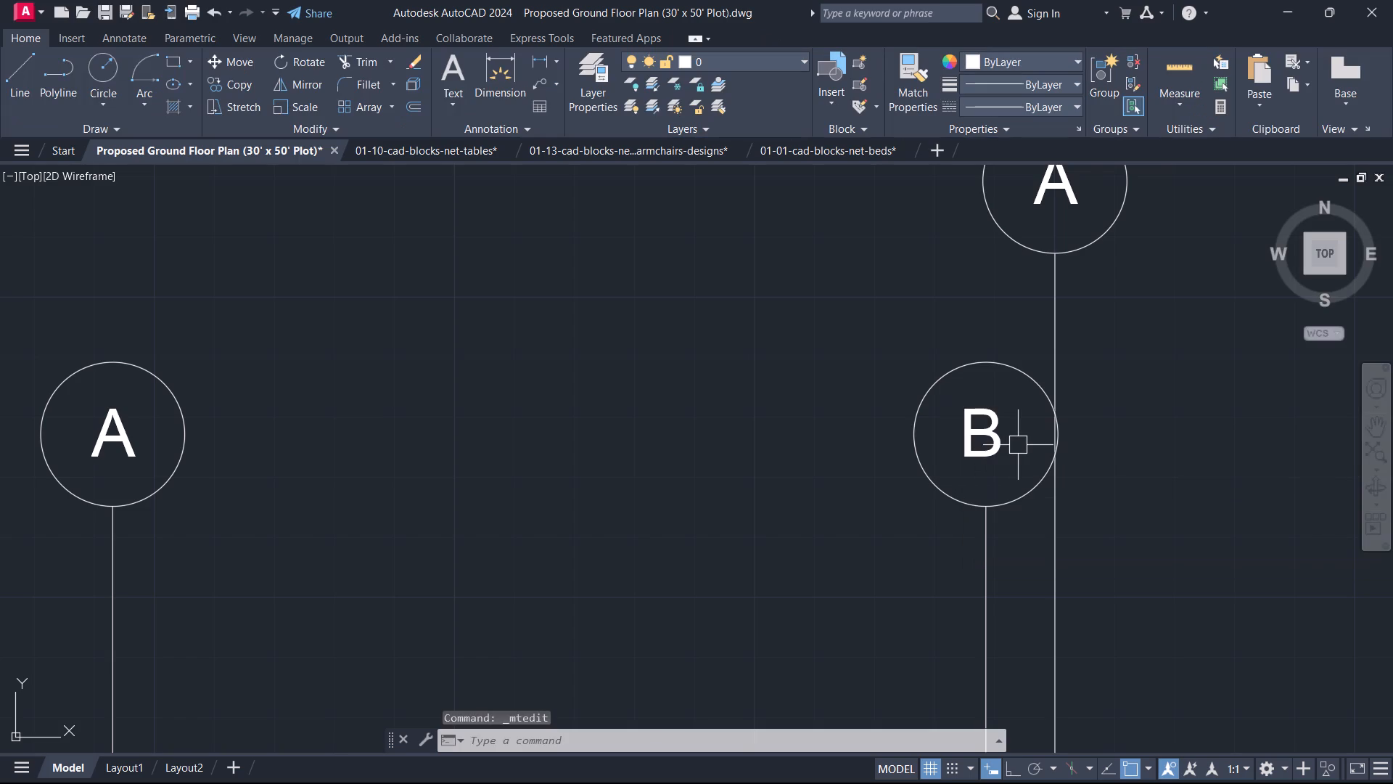
# Change the letter in the raised top bubble to C and in the easternmost top bubble to D.
pyautogui.doubleClick(1075, 185)
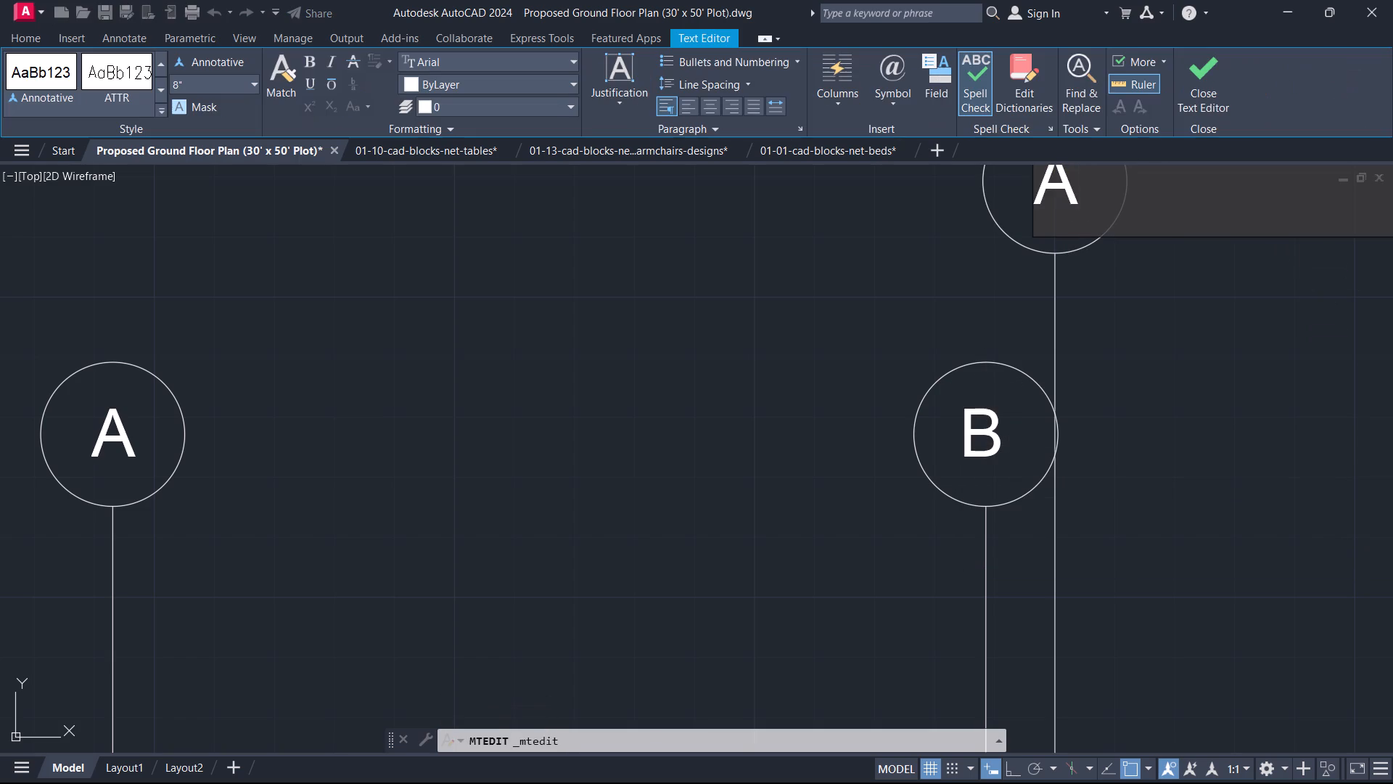
pyautogui.press('BackSpace')
pyautogui.press('c')
pyautogui.press('Escape')
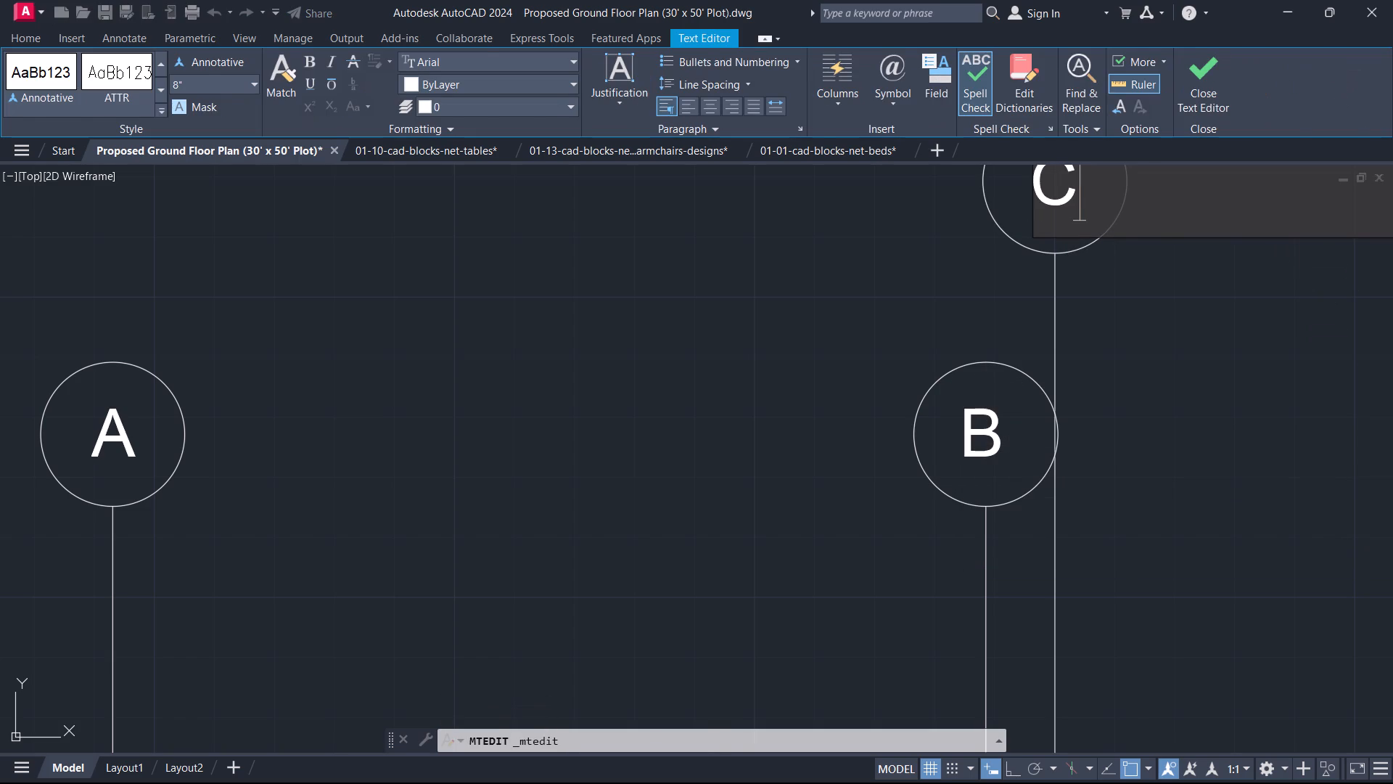
pyautogui.scroll(-3, 1088, 197)
pyautogui.moveTo(1082, 339); pyautogui.dragTo(406, 534, button='middle')
pyautogui.doubleClick(744, 491)
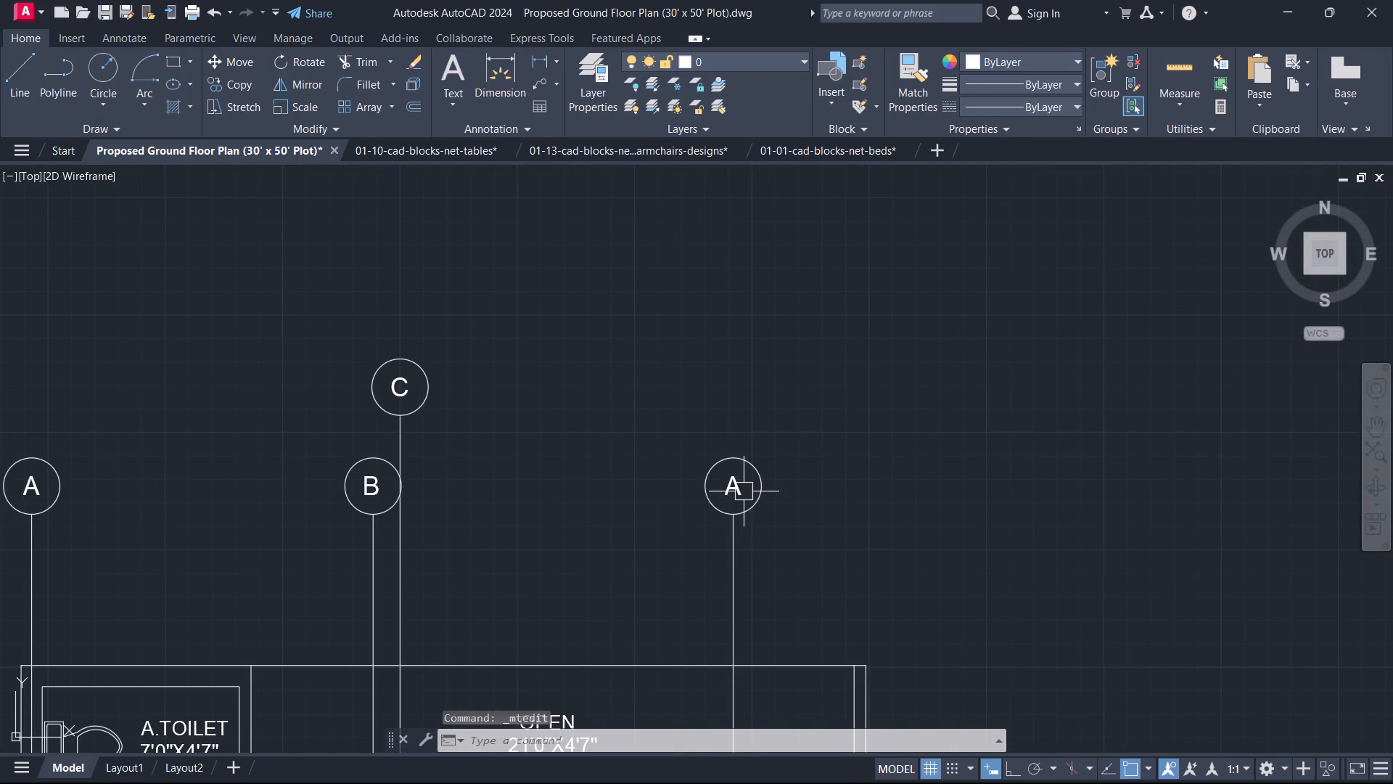
pyautogui.press('Right')
pyautogui.press('BackSpace')
pyautogui.press('d')
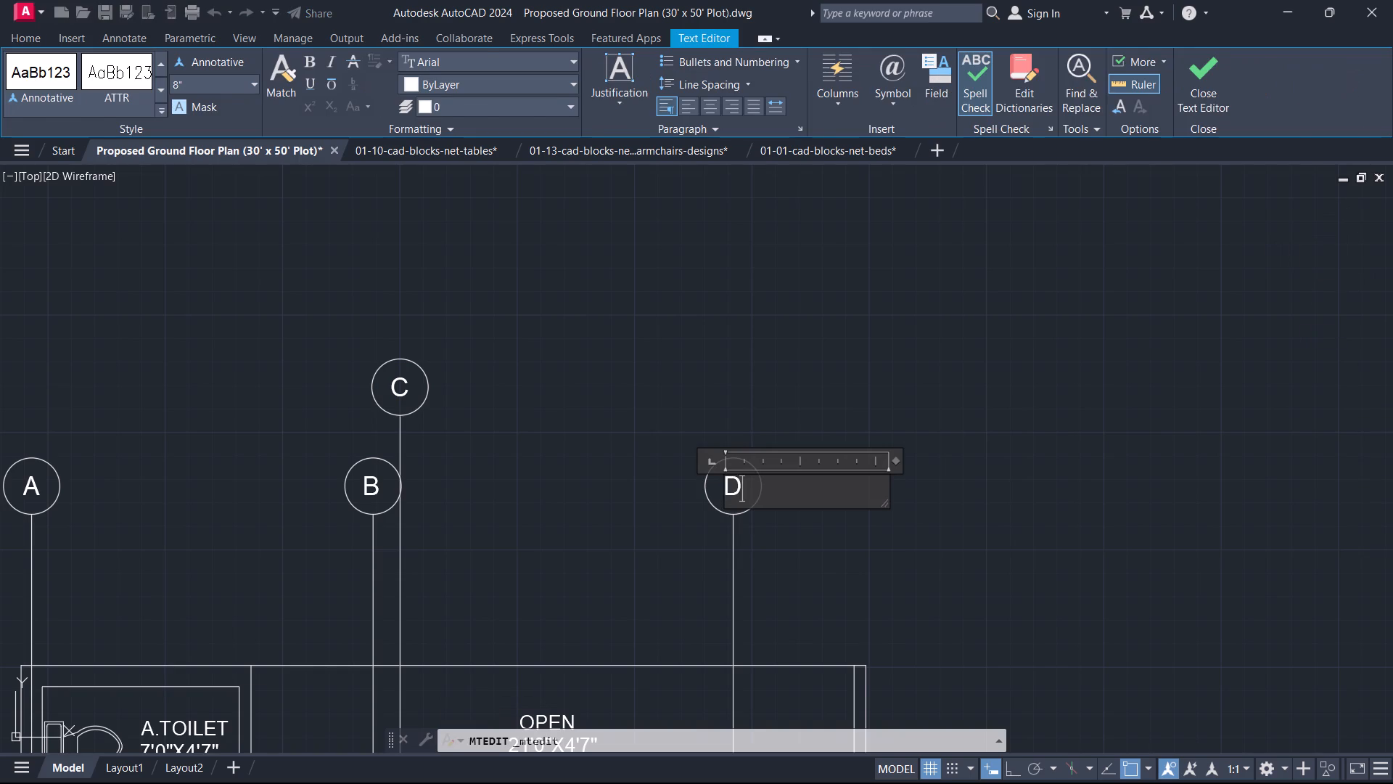
pyautogui.press('Escape')
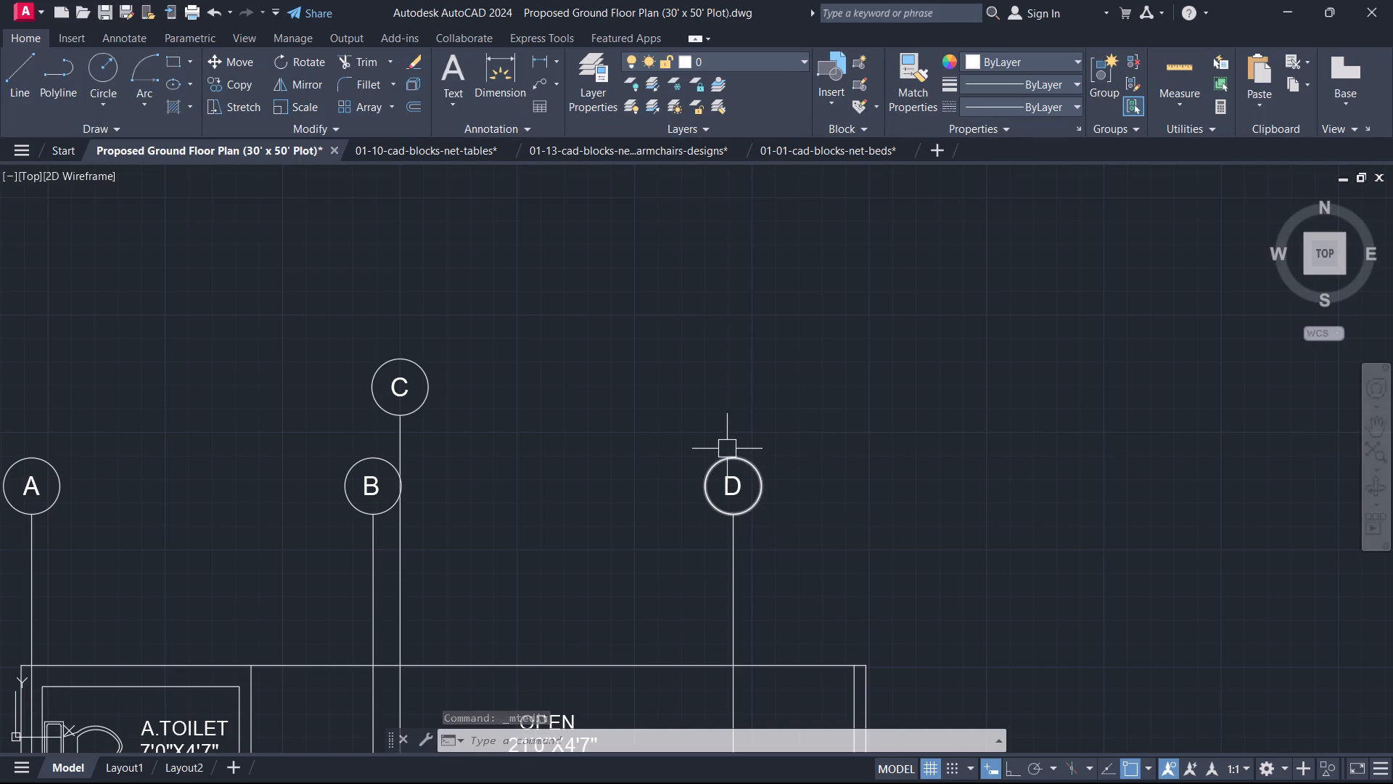
# Change the label in the northernmost east bubble to 1.
pyautogui.scroll(-2, 827, 487)
pyautogui.moveTo(825, 485); pyautogui.dragTo(671, 267, button='middle')
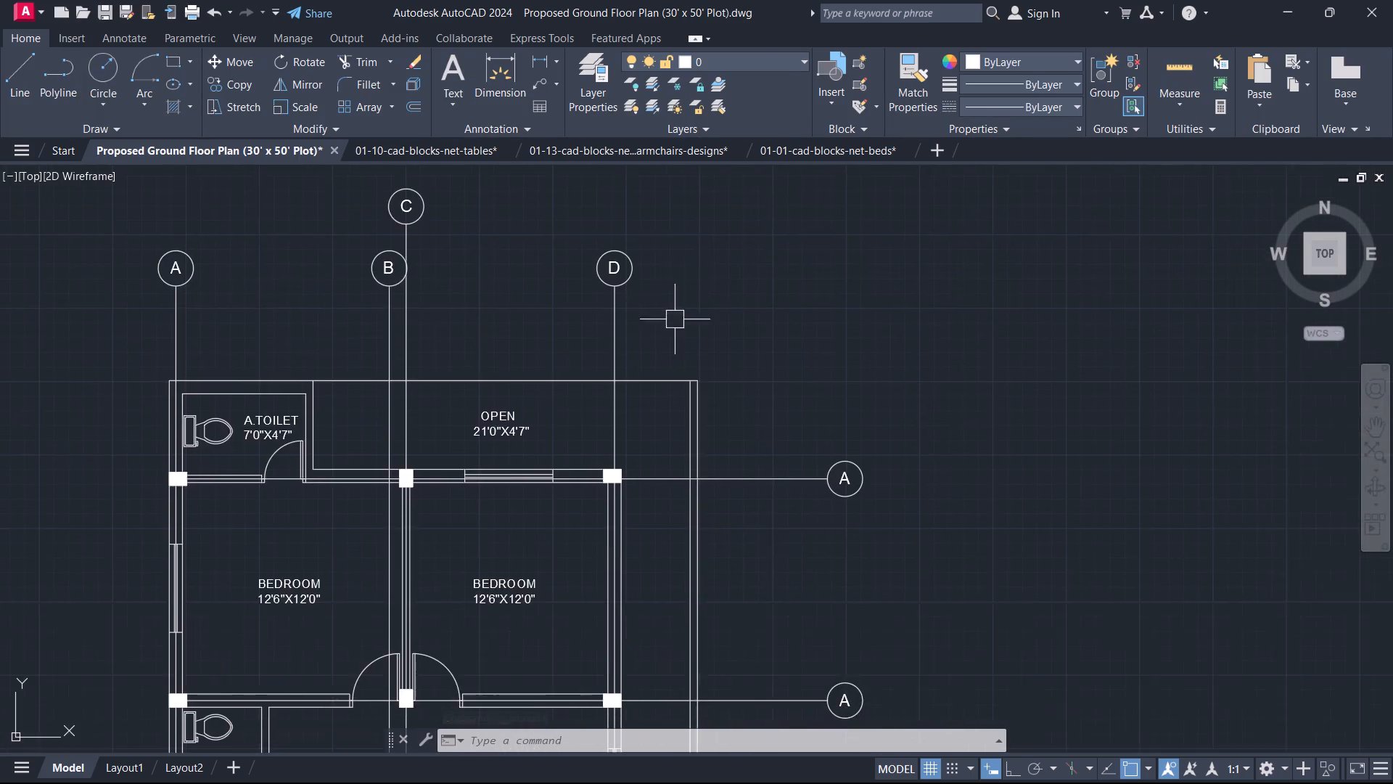
pyautogui.scroll(5, 789, 488)
pyautogui.moveTo(985, 430); pyautogui.dragTo(924, 410, button='middle')
pyautogui.doubleClick(922, 410)
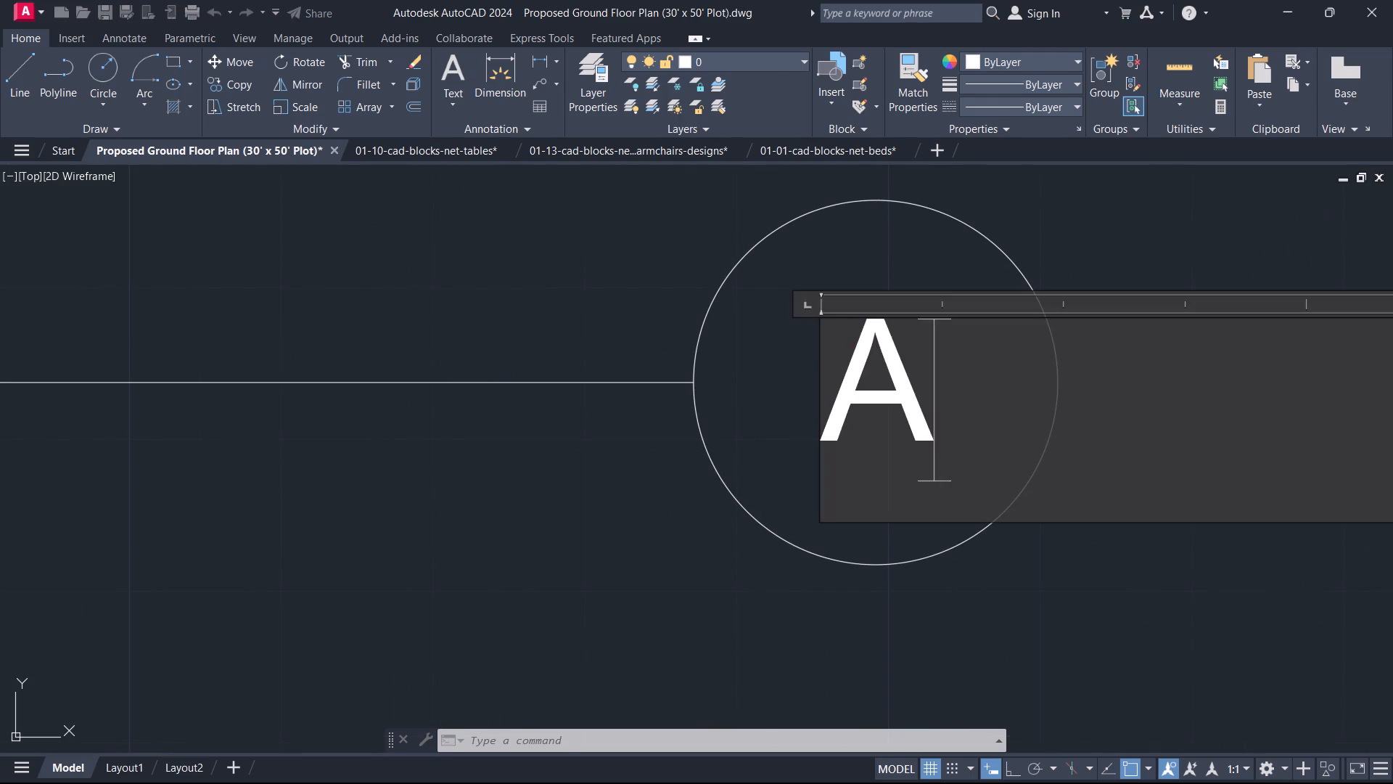
pyautogui.press('BackSpace')
pyautogui.press('1')
pyautogui.press('Escape')
# Change the label in the second east bubble from the north to 2.
pyautogui.scroll(-4, 925, 415)
pyautogui.moveTo(981, 559); pyautogui.dragTo(886, 368, button='middle')
pyautogui.scroll(2, 829, 593)
pyautogui.moveTo(841, 583); pyautogui.dragTo(863, 479, button='middle')
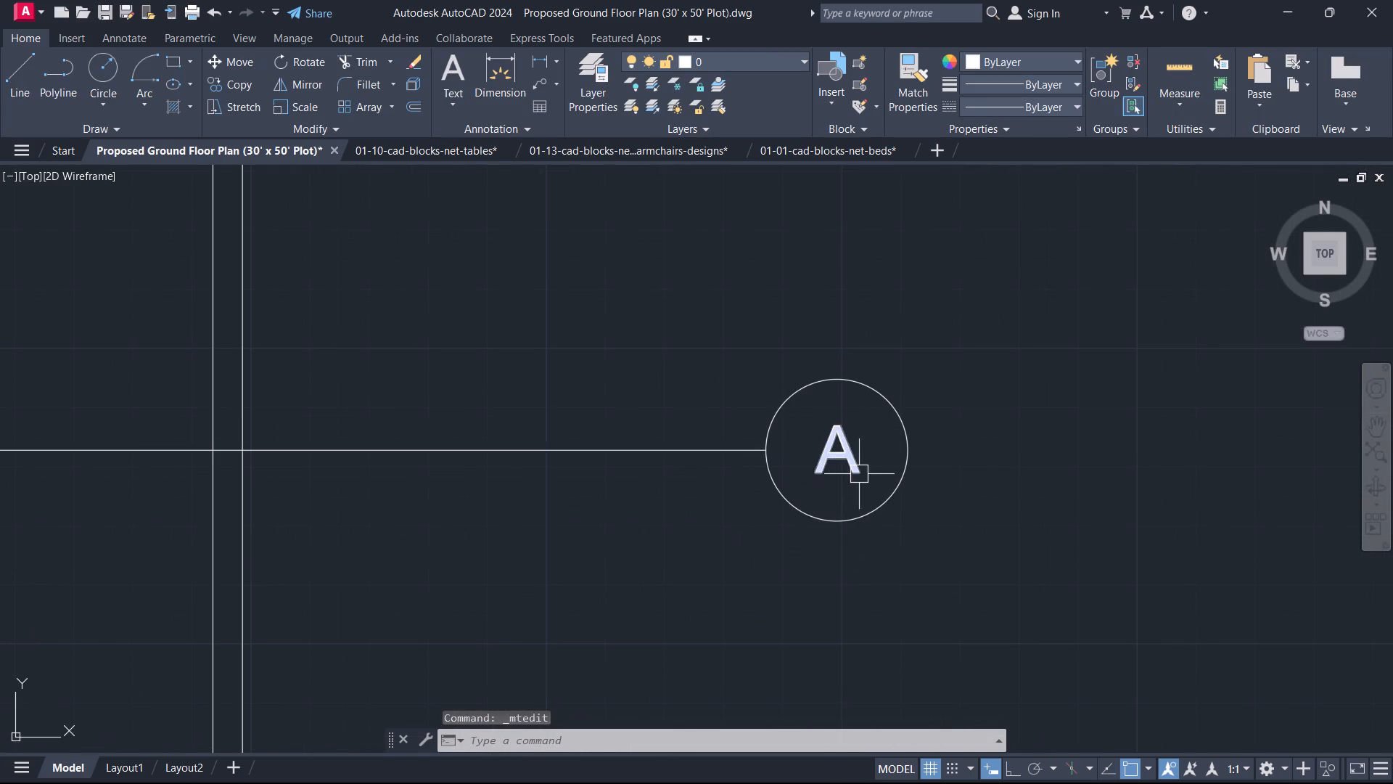
pyautogui.doubleClick(858, 473)
pyautogui.press('BackSpace')
pyautogui.press('2')
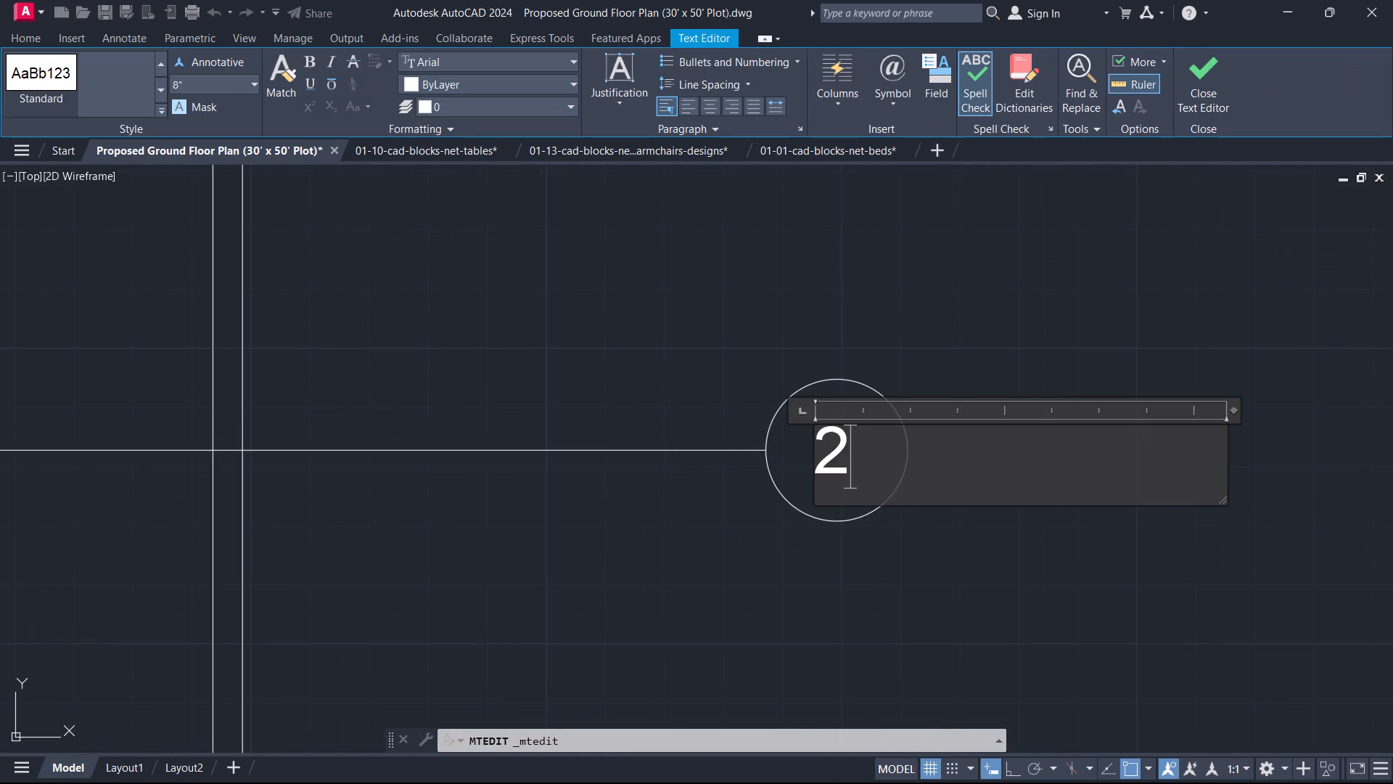
pyautogui.press('Escape')
# Change the label in the third east bubble from the north to 3.
pyautogui.scroll(-3, 860, 472)
pyautogui.moveTo(866, 583); pyautogui.dragTo(856, 372, button='middle')
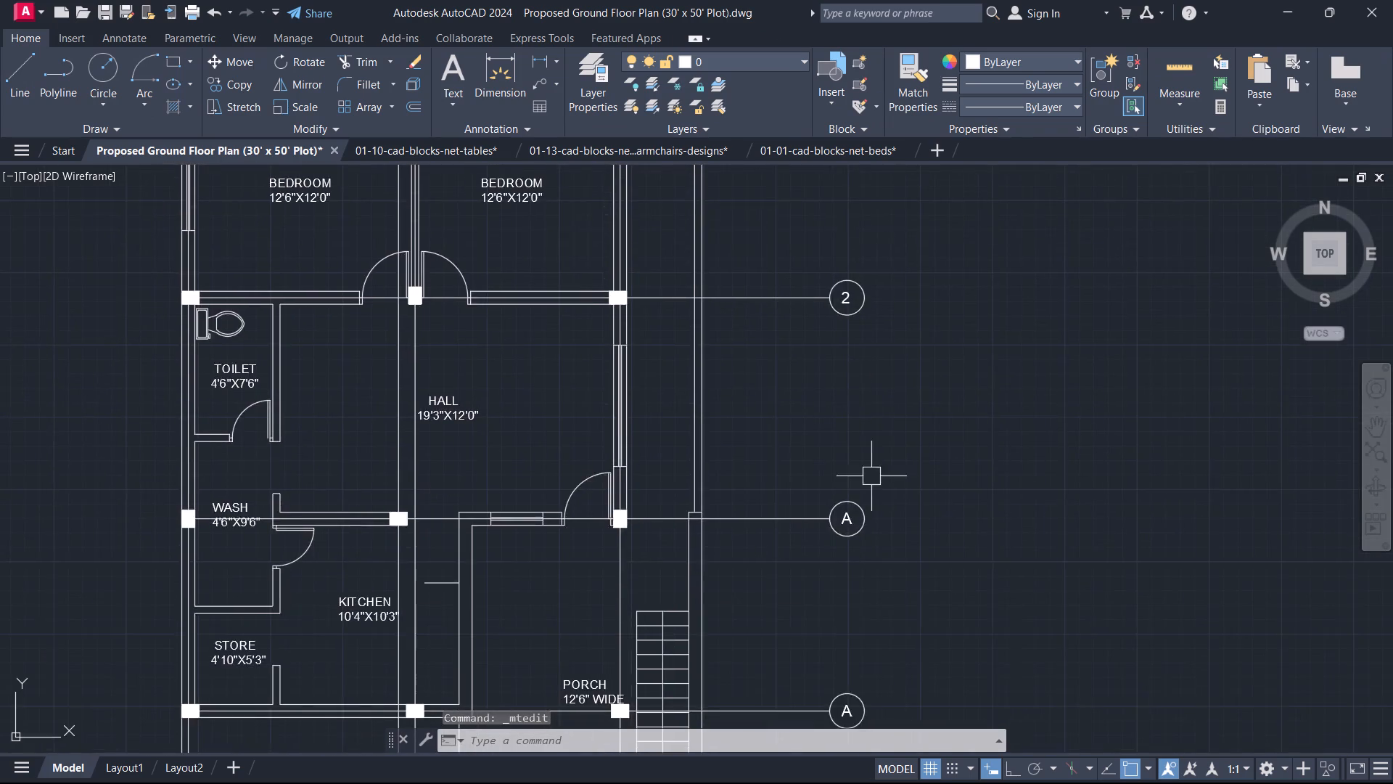
pyautogui.scroll(4, 865, 494)
pyautogui.moveTo(842, 534); pyautogui.dragTo(871, 409, button='middle')
pyautogui.click(844, 461)
pyautogui.doubleClick(844, 461)
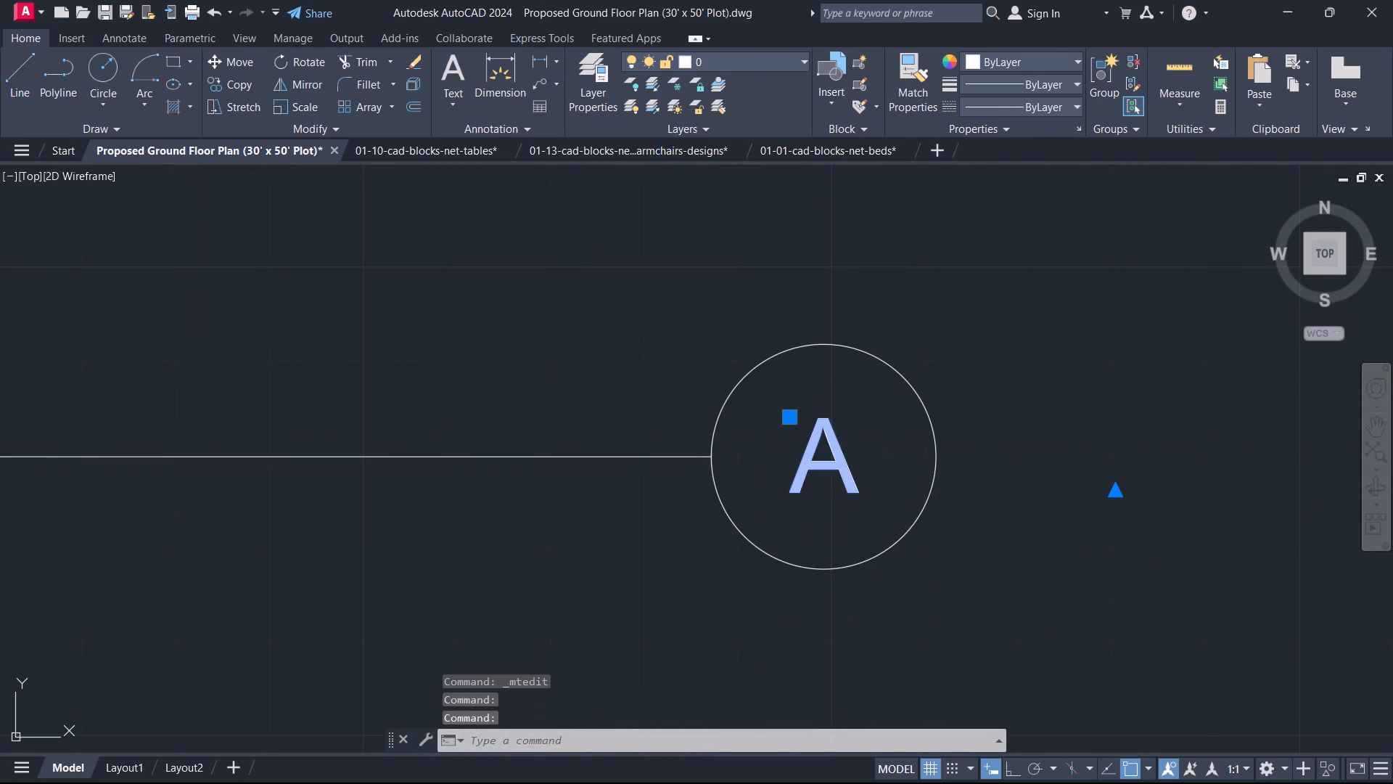
pyautogui.press('BackSpace')
pyautogui.press('3')
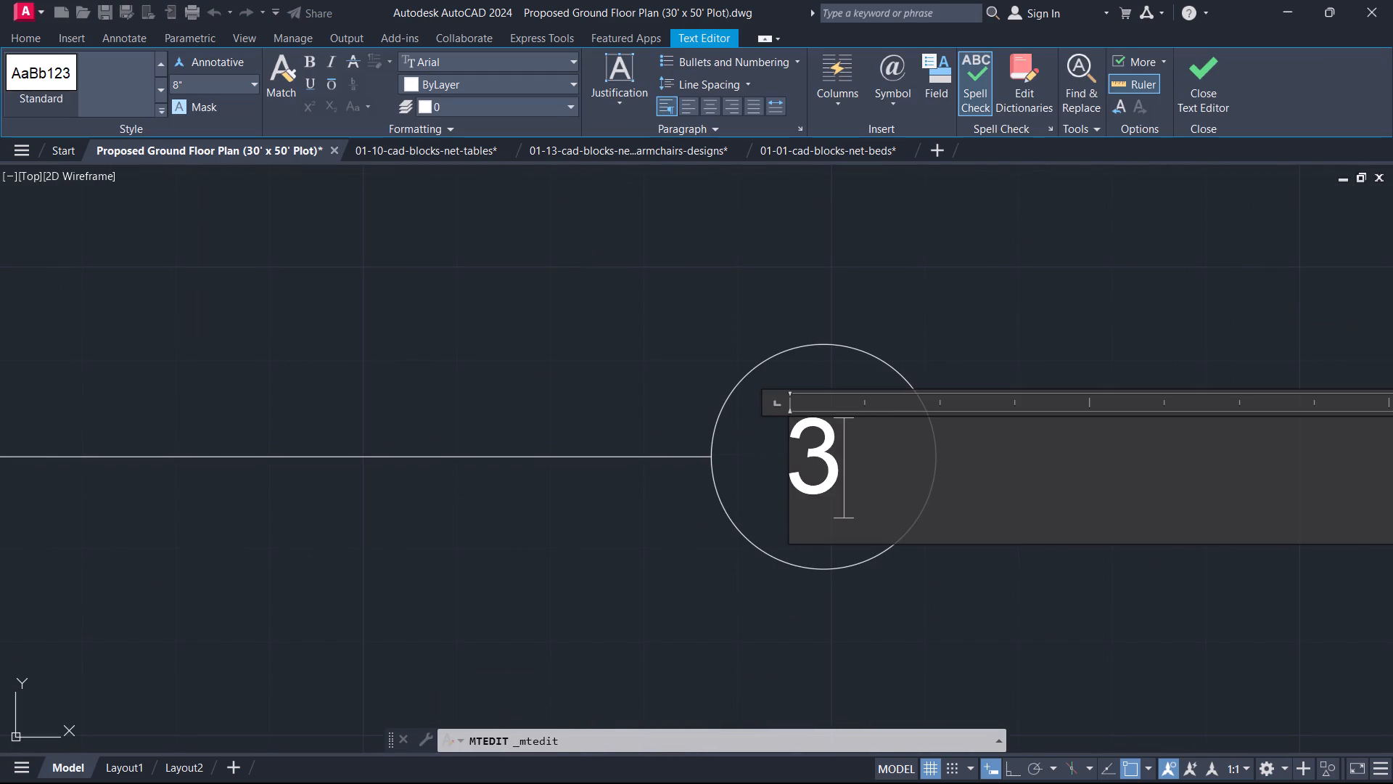
pyautogui.press('Escape')
# Change the label in the southernmost east bubble, level with the porch column, to 4.
pyautogui.scroll(-6, 882, 488)
pyautogui.moveTo(870, 522); pyautogui.dragTo(868, 348, button='middle')
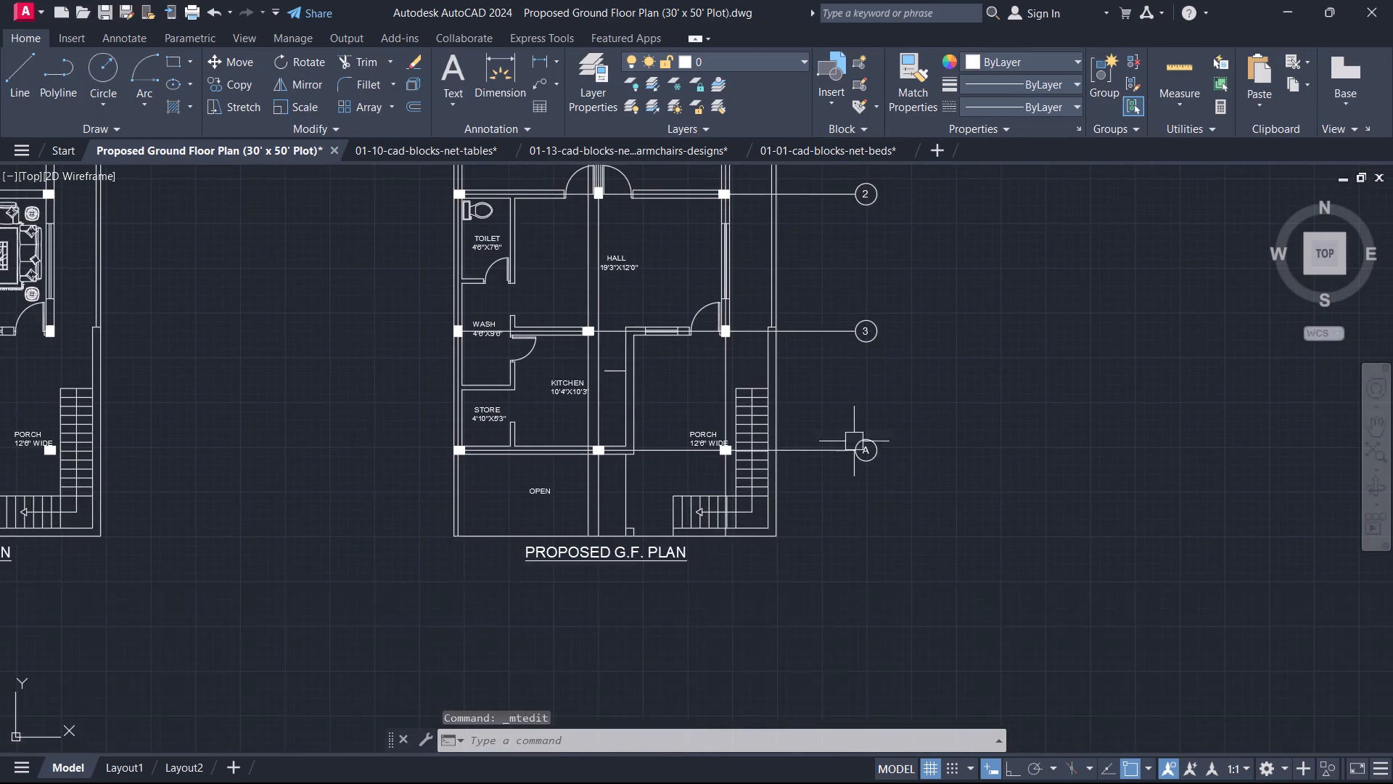
pyautogui.scroll(3, 853, 454)
pyautogui.doubleClick(896, 420)
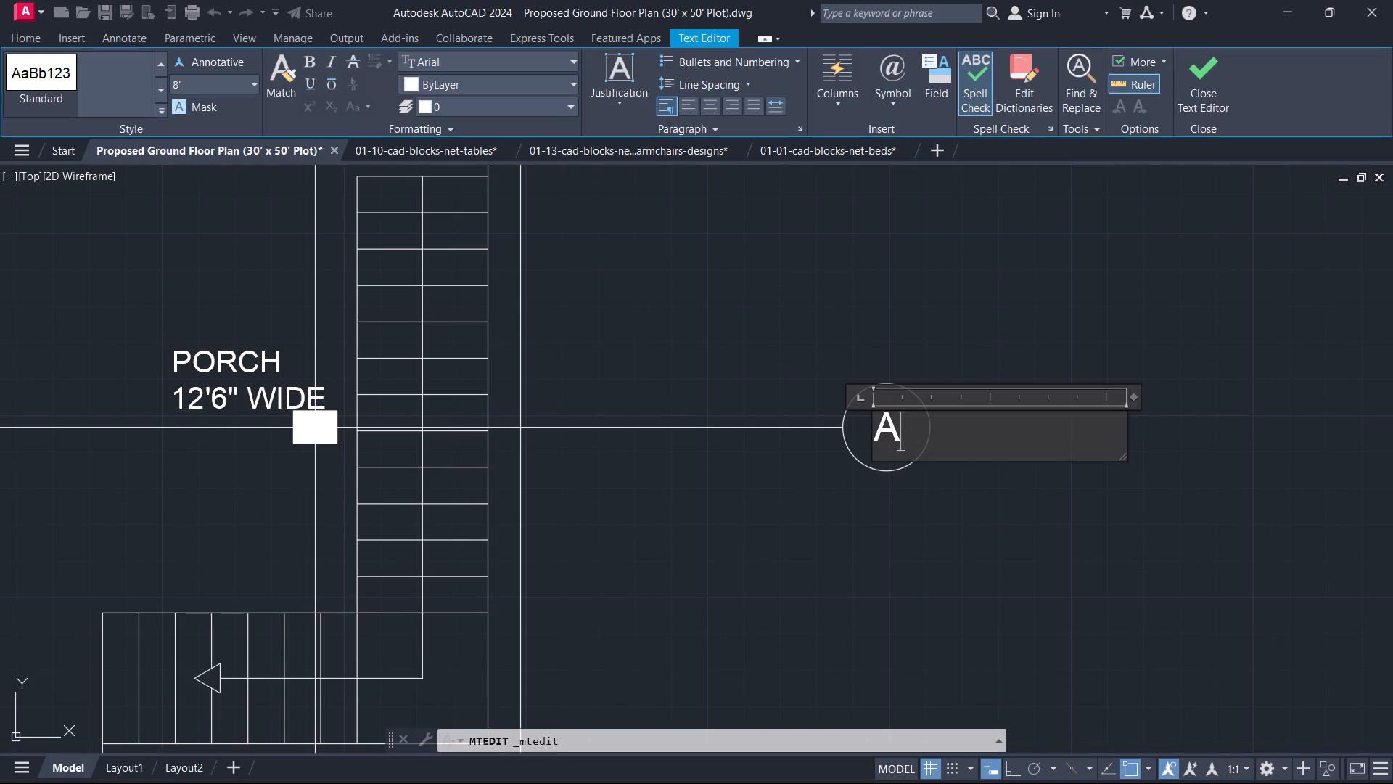
pyautogui.press('BackSpace')
pyautogui.press('4')
pyautogui.press('Escape')
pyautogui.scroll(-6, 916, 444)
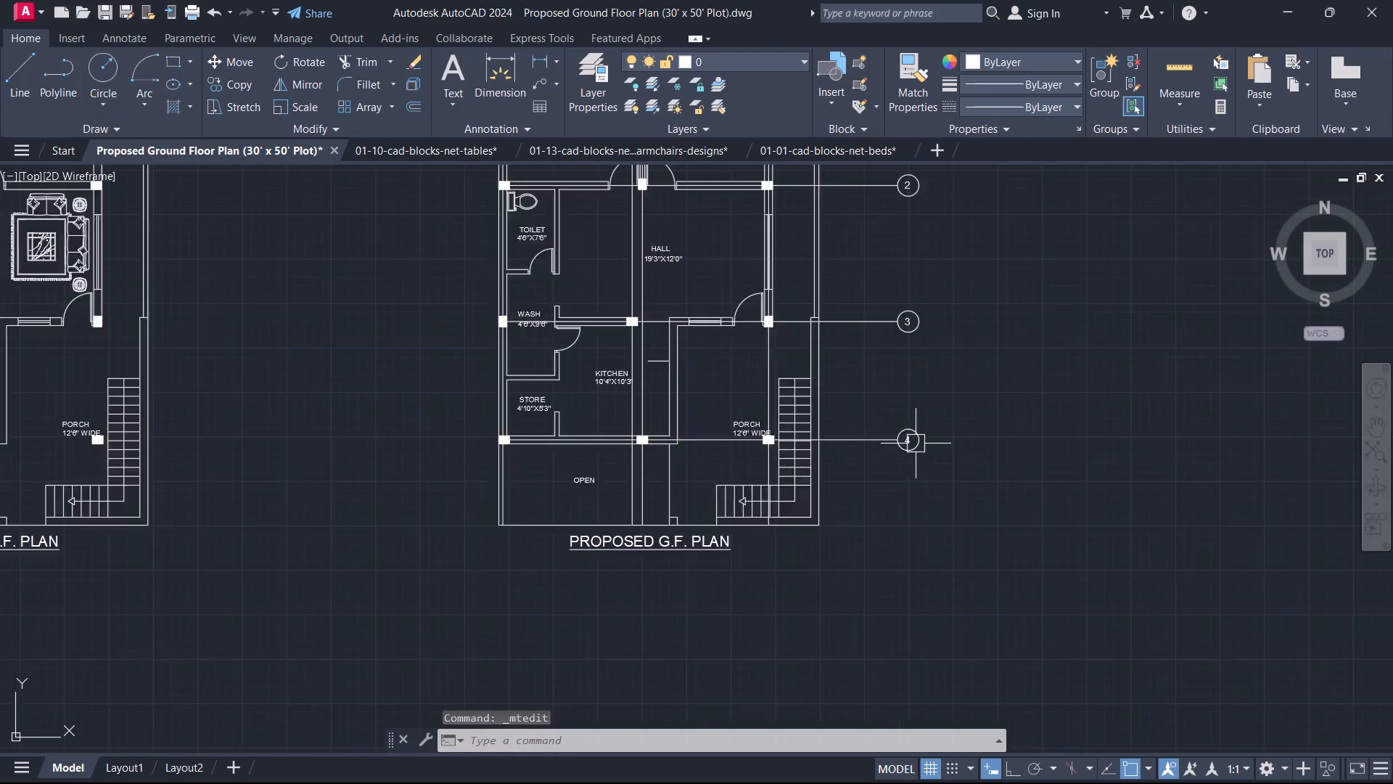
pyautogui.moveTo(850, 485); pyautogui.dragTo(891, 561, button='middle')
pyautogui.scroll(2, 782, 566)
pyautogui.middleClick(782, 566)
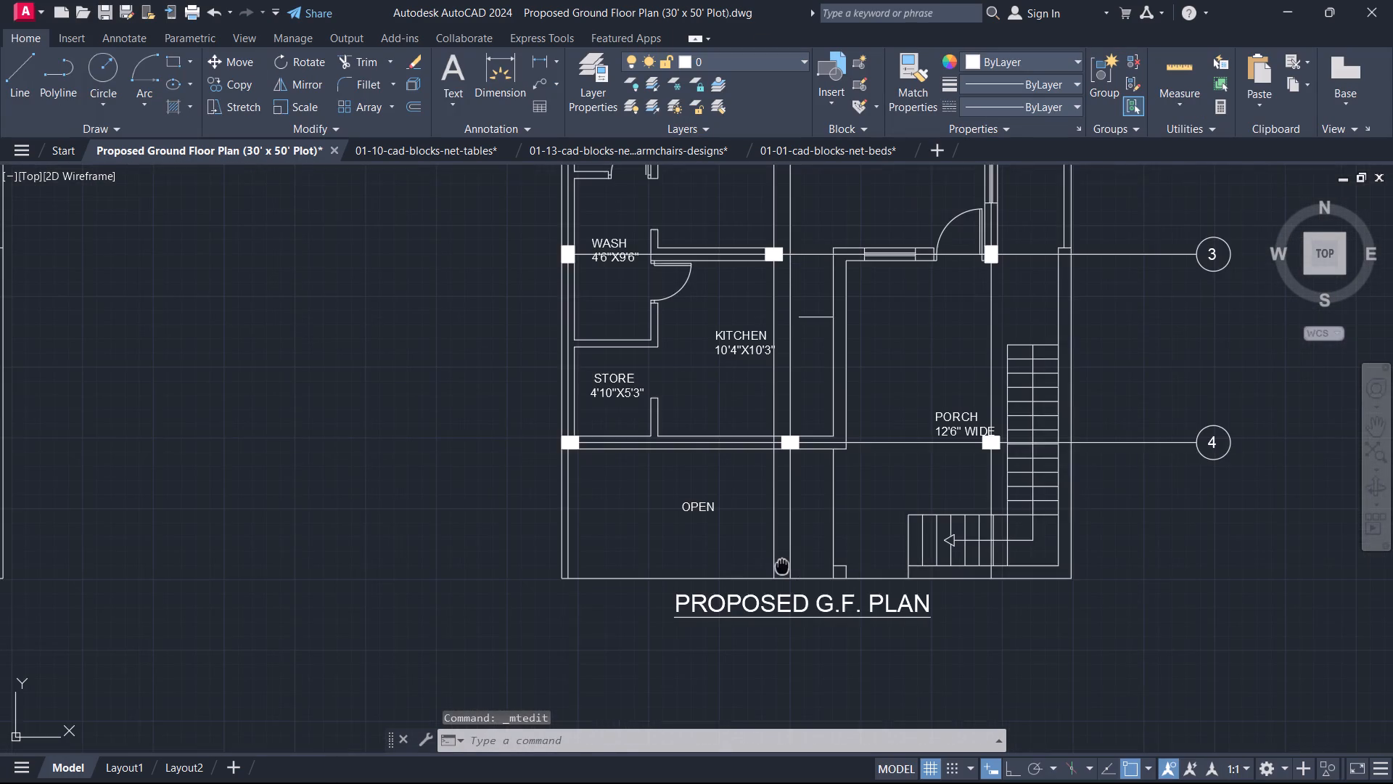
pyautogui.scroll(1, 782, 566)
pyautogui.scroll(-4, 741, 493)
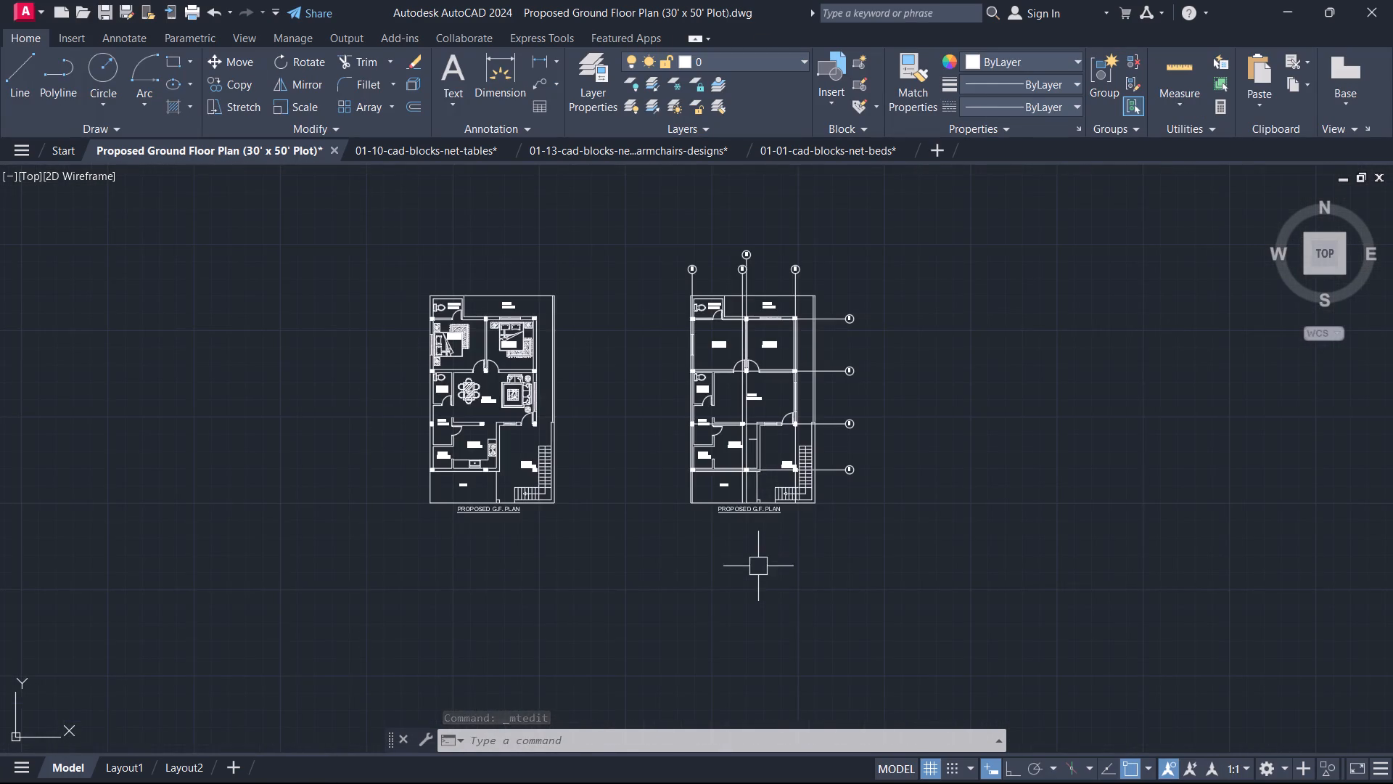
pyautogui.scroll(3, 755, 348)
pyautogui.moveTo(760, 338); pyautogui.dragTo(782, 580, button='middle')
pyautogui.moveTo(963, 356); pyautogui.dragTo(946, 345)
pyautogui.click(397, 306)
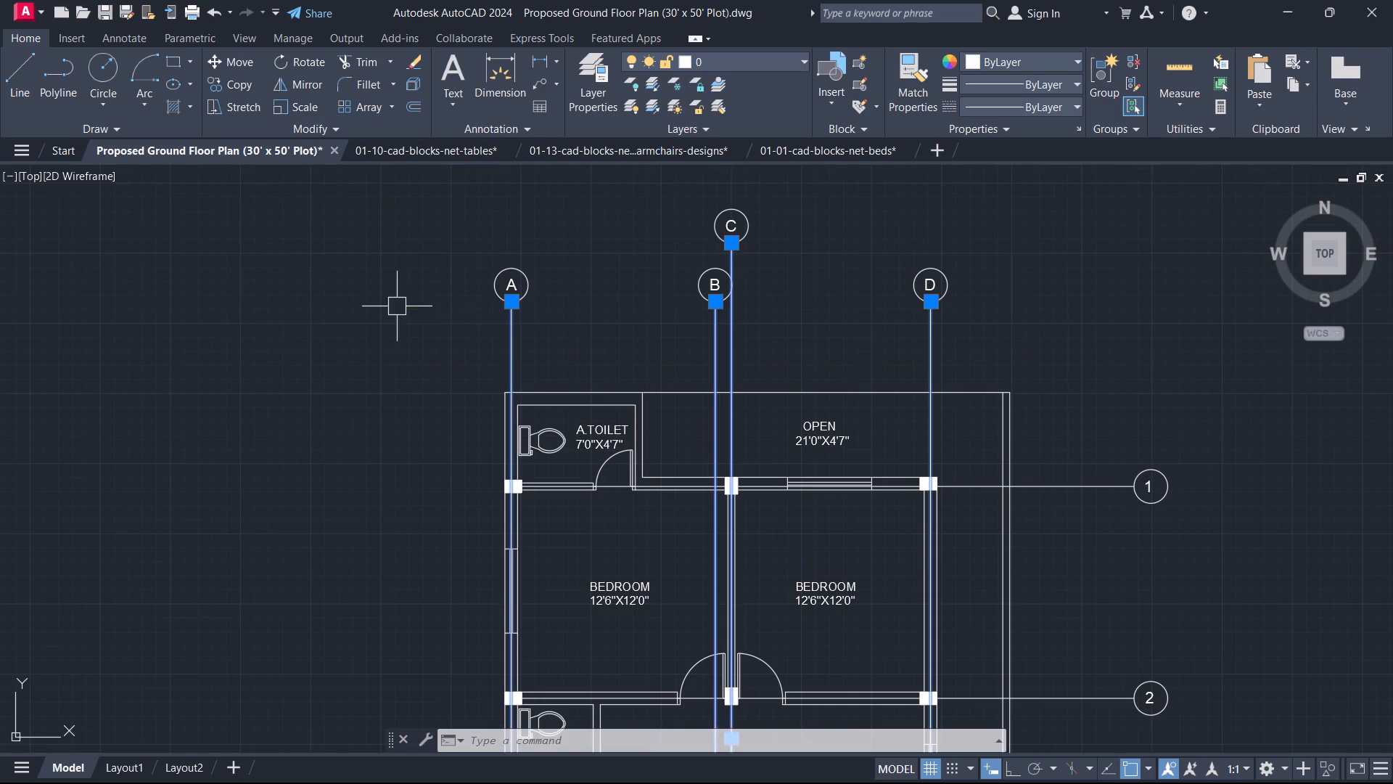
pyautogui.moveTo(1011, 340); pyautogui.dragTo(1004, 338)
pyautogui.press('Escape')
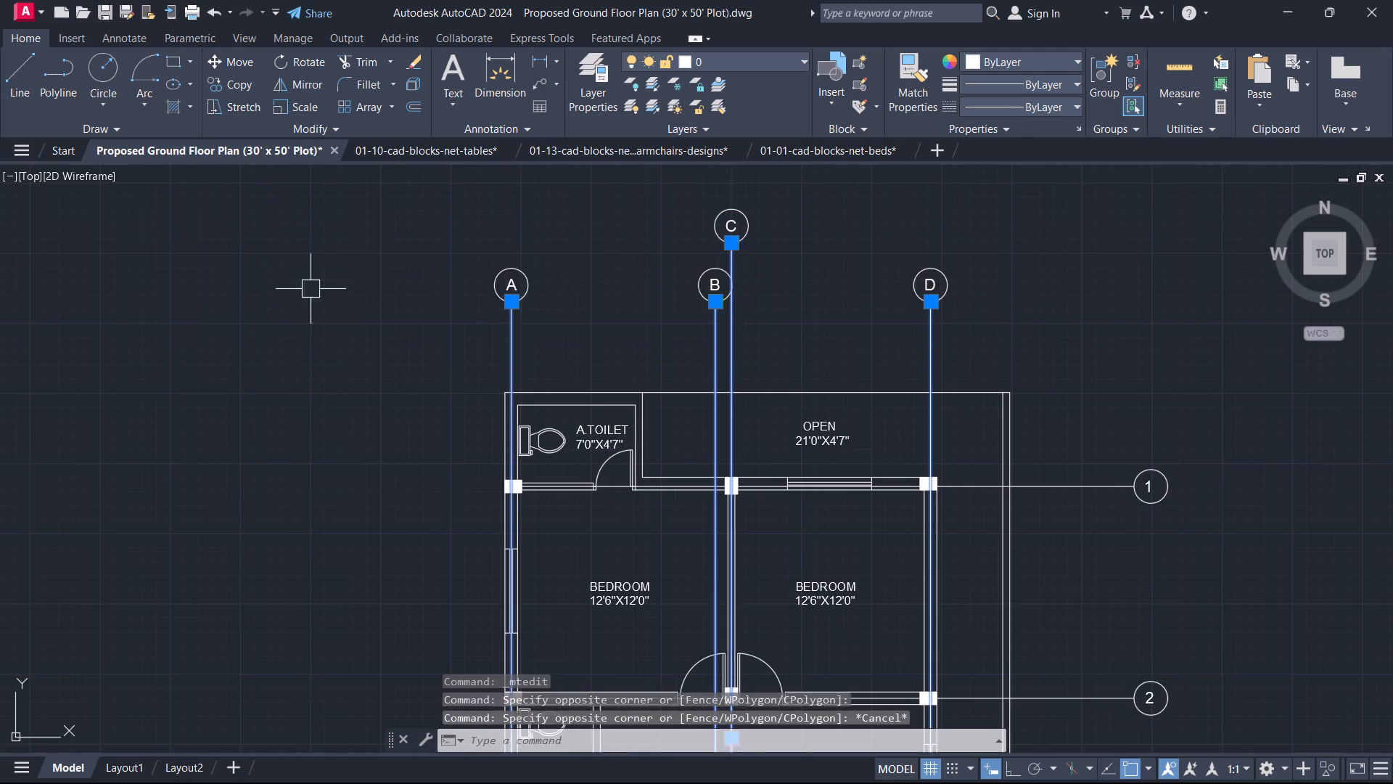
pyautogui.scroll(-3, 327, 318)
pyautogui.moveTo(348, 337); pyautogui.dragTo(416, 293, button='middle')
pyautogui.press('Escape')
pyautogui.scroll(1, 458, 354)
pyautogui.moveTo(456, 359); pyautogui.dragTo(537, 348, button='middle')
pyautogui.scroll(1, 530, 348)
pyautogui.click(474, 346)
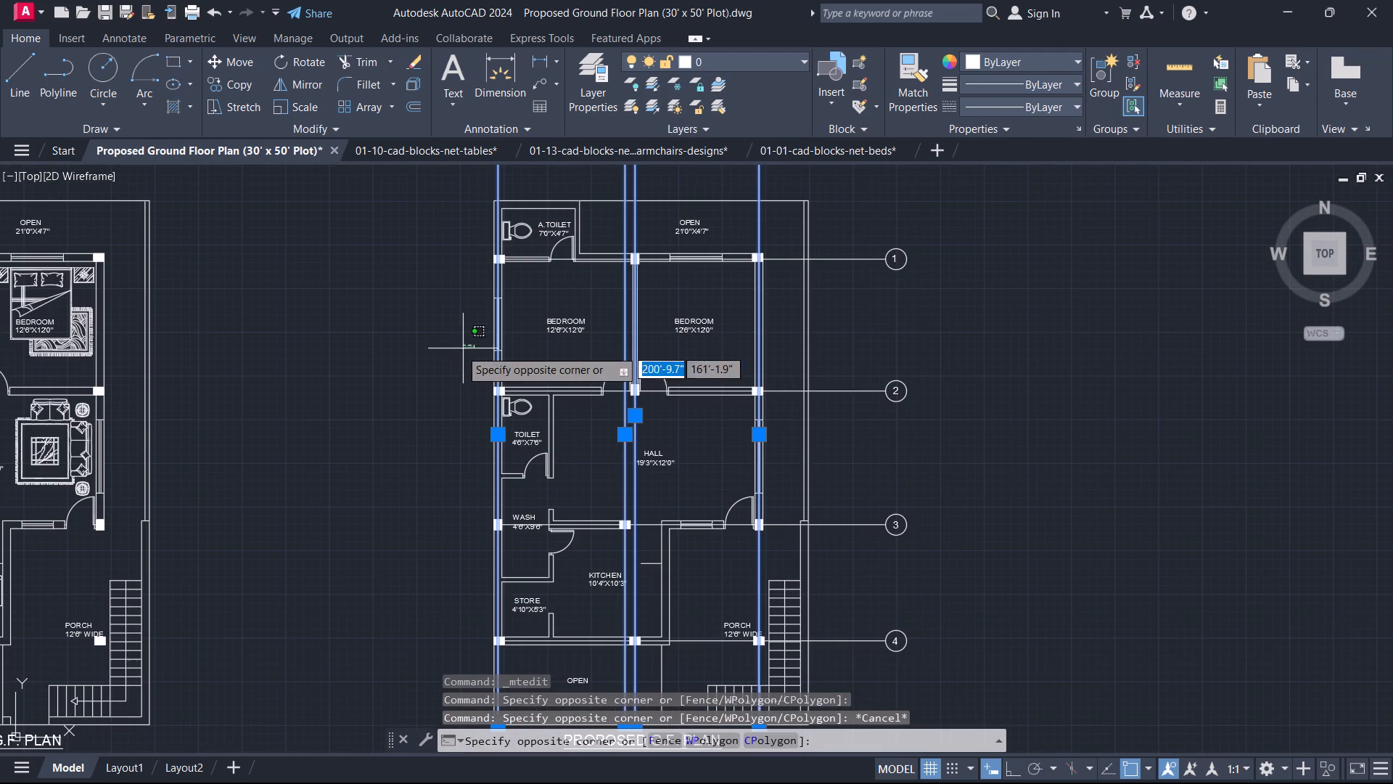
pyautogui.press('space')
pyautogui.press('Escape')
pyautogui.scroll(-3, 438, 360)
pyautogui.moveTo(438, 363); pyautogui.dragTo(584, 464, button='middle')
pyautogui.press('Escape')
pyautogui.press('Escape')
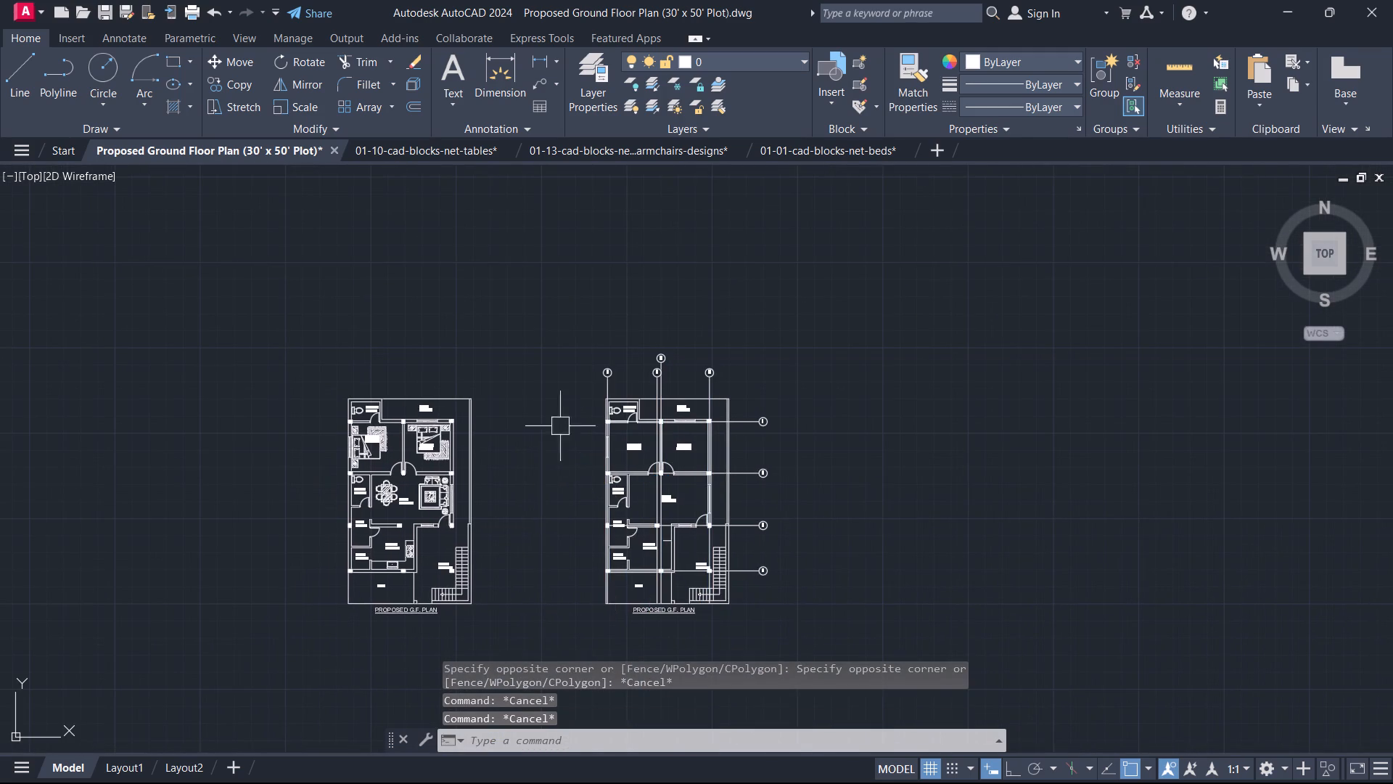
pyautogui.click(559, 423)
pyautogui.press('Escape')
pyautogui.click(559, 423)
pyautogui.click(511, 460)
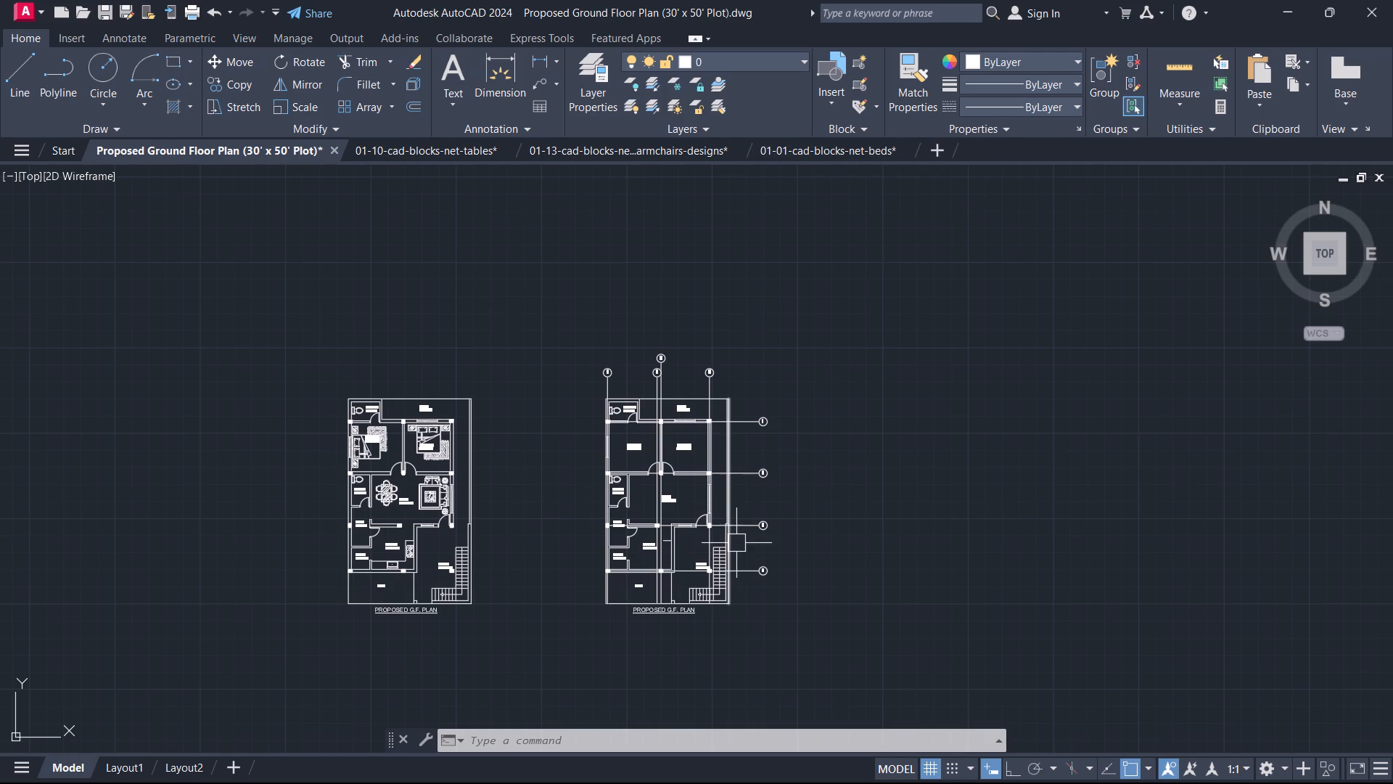
# Examine the furnished ground floor plan and its column-centreline copy with the lettered and numbered grid bubbles.
pyautogui.moveTo(728, 508); pyautogui.dragTo(773, 383, button='middle')
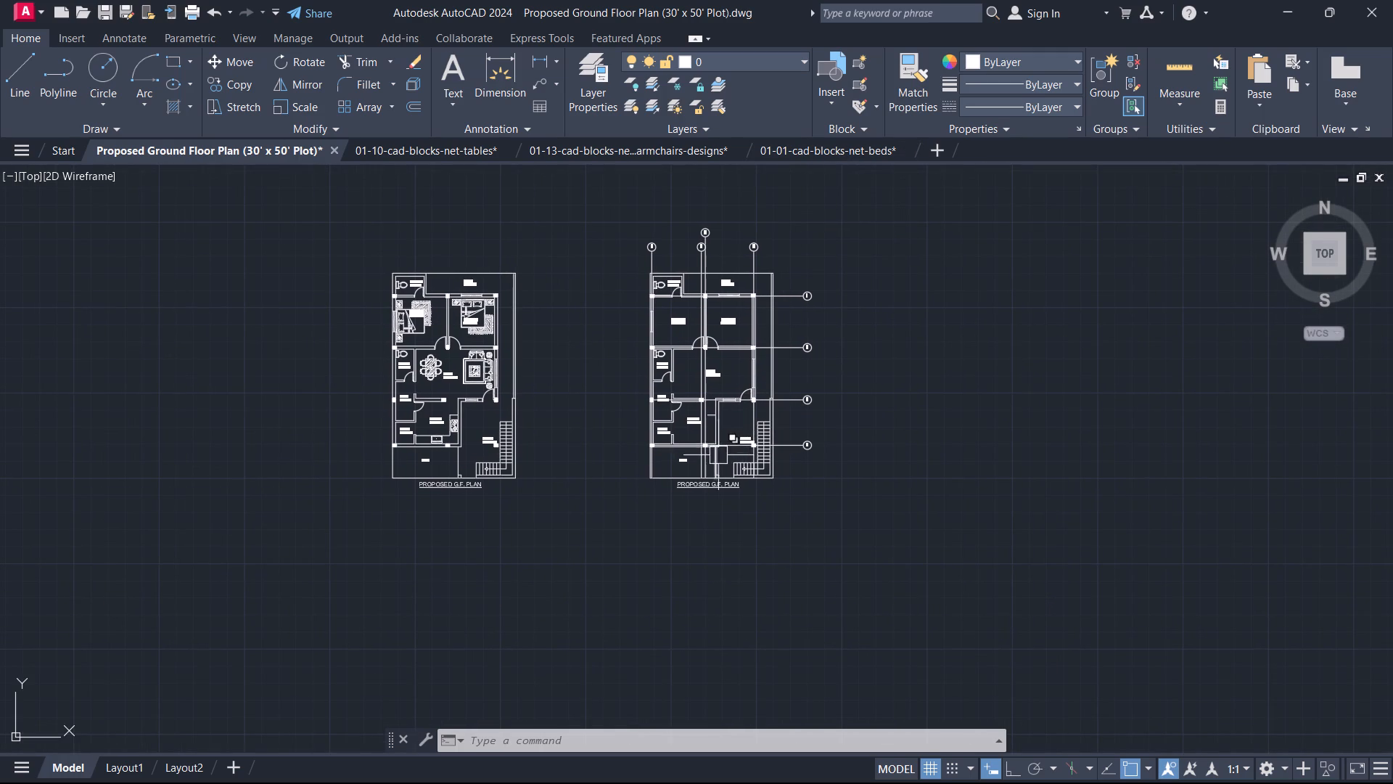
pyautogui.scroll(1, 704, 447)
pyautogui.moveTo(710, 463); pyautogui.dragTo(791, 523, button='middle')
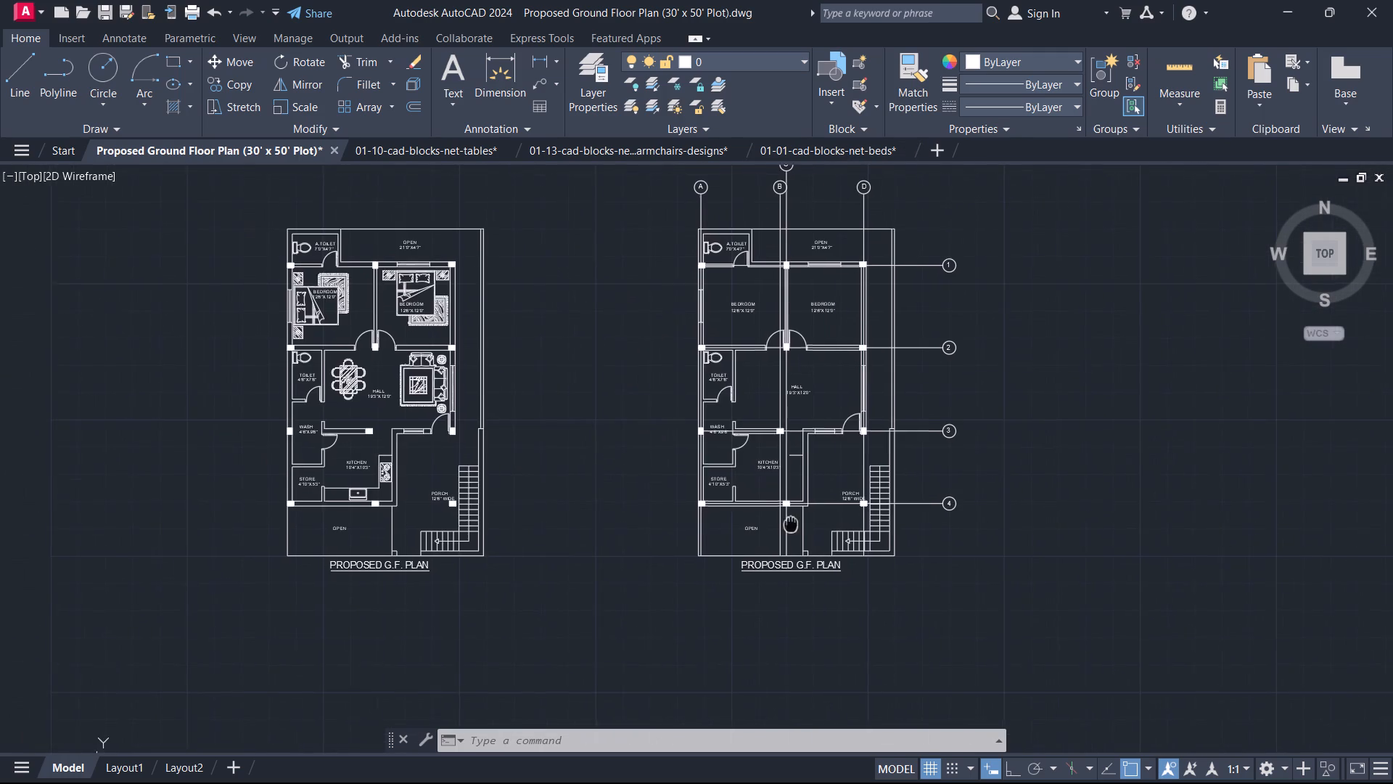
pyautogui.moveTo(791, 523); pyautogui.dragTo(792, 524, button='middle')
pyautogui.scroll(1, 678, 562)
pyautogui.moveTo(676, 560); pyautogui.dragTo(747, 560, button='middle')
pyautogui.scroll(1, 747, 562)
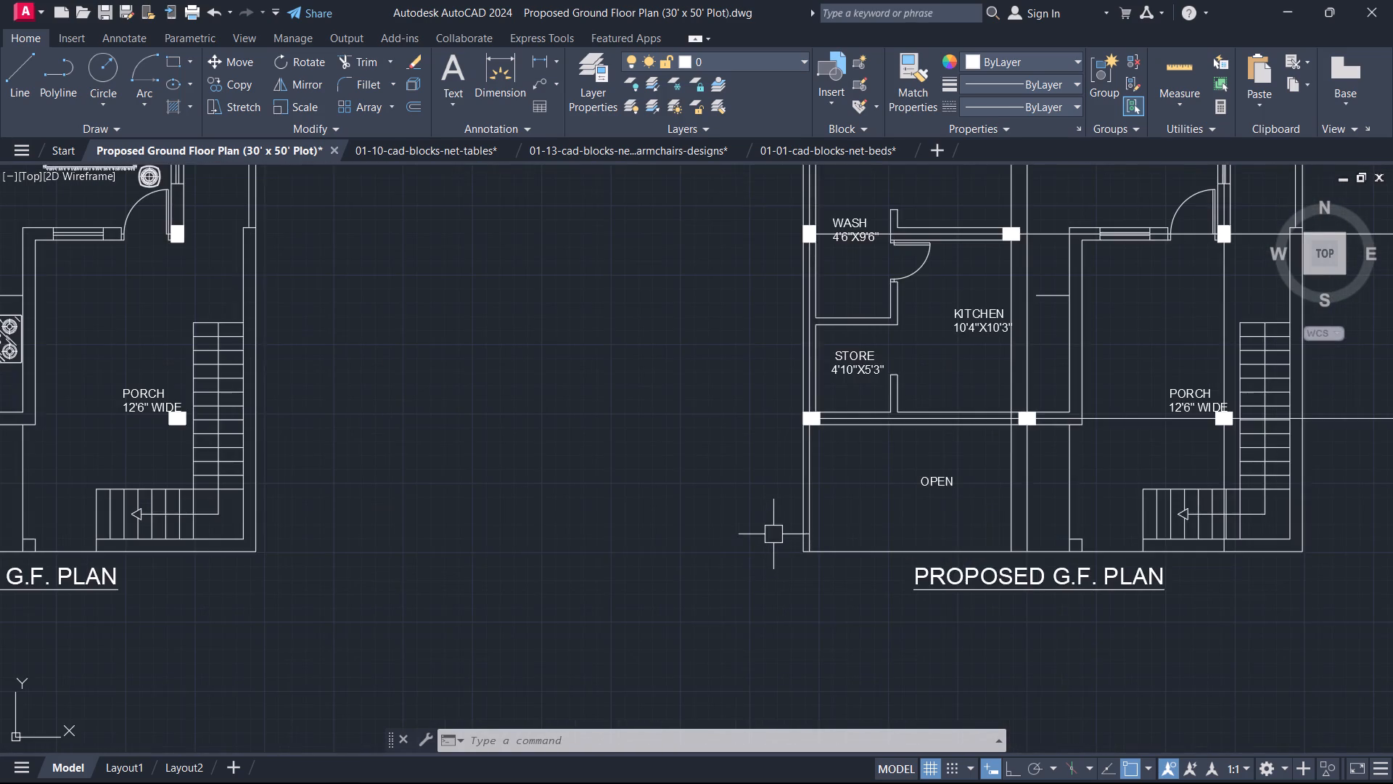
pyautogui.scroll(2, 785, 520)
pyautogui.scroll(-4, 833, 509)
pyautogui.scroll(1, 781, 527)
pyautogui.moveTo(781, 527); pyautogui.dragTo(813, 528, button='middle')
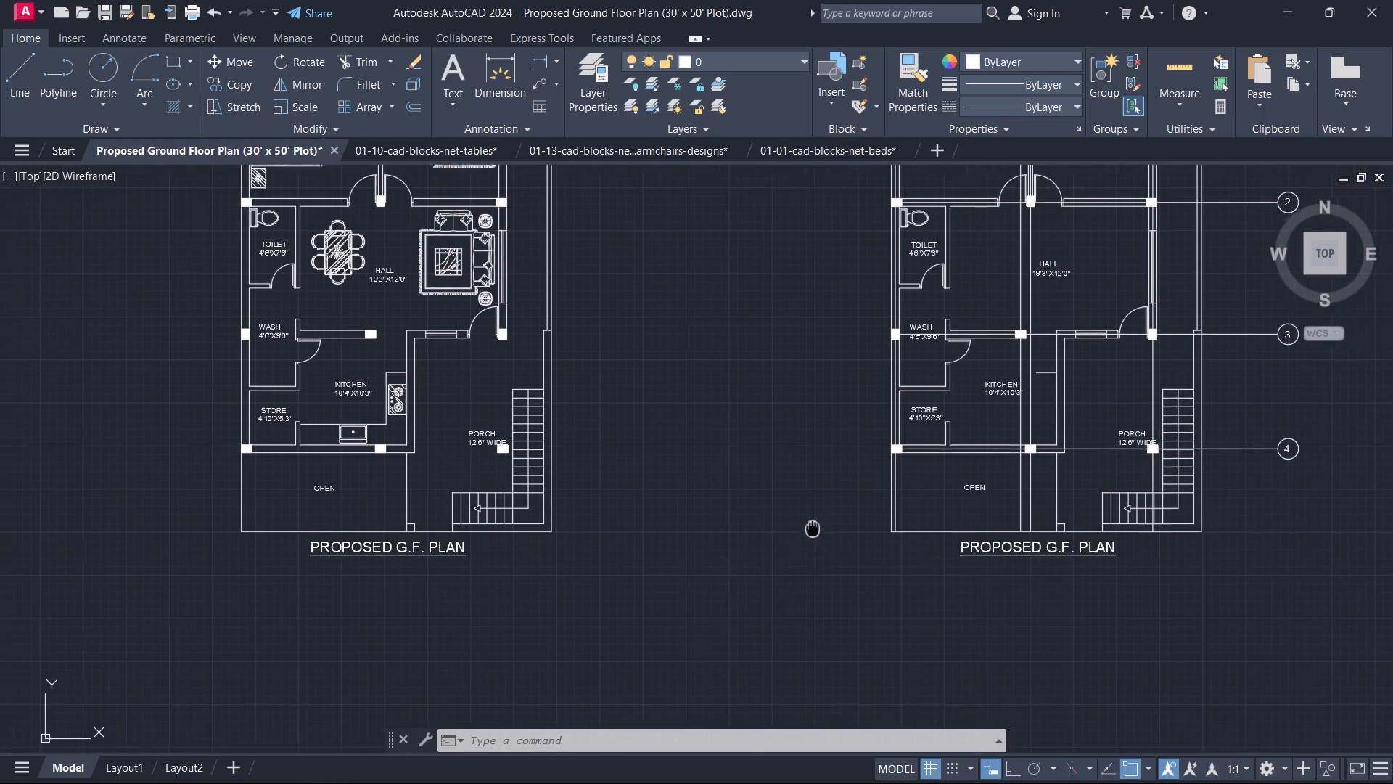
pyautogui.moveTo(813, 528); pyautogui.dragTo(818, 526, button='middle')
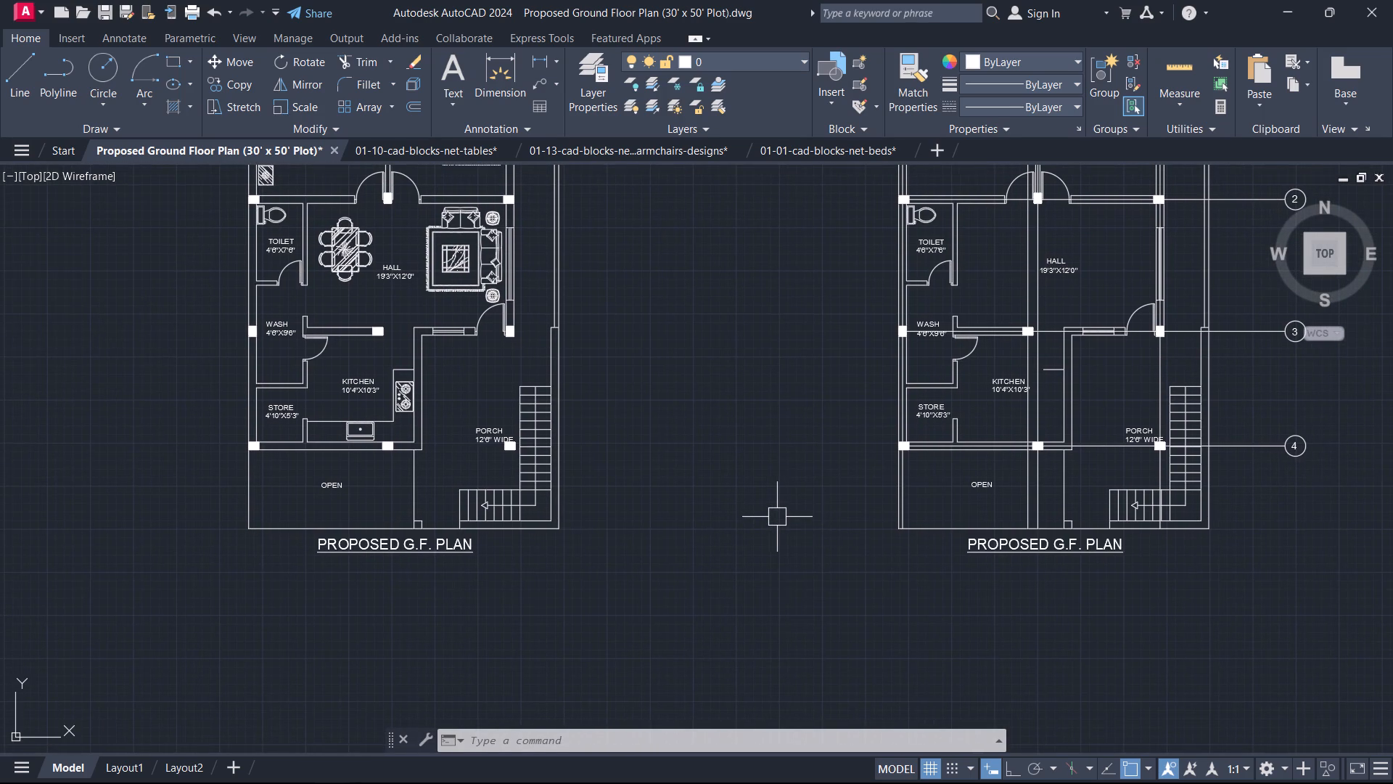
pyautogui.scroll(-2, 756, 512)
pyautogui.scroll(2, 636, 519)
pyautogui.moveTo(617, 481); pyautogui.dragTo(619, 481, button='middle')
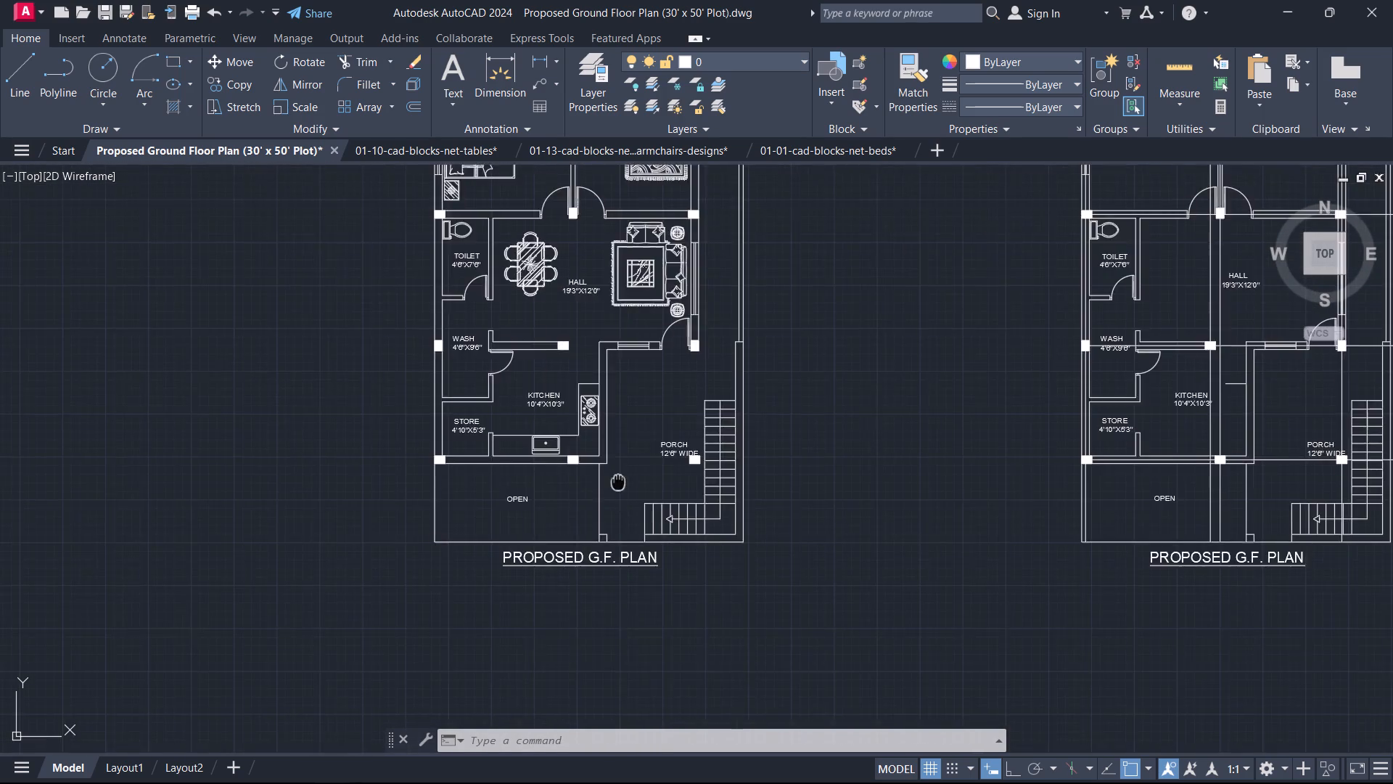
pyautogui.moveTo(619, 481); pyautogui.dragTo(633, 645, button='middle')
pyautogui.moveTo(657, 607); pyautogui.dragTo(705, 506, button='middle')
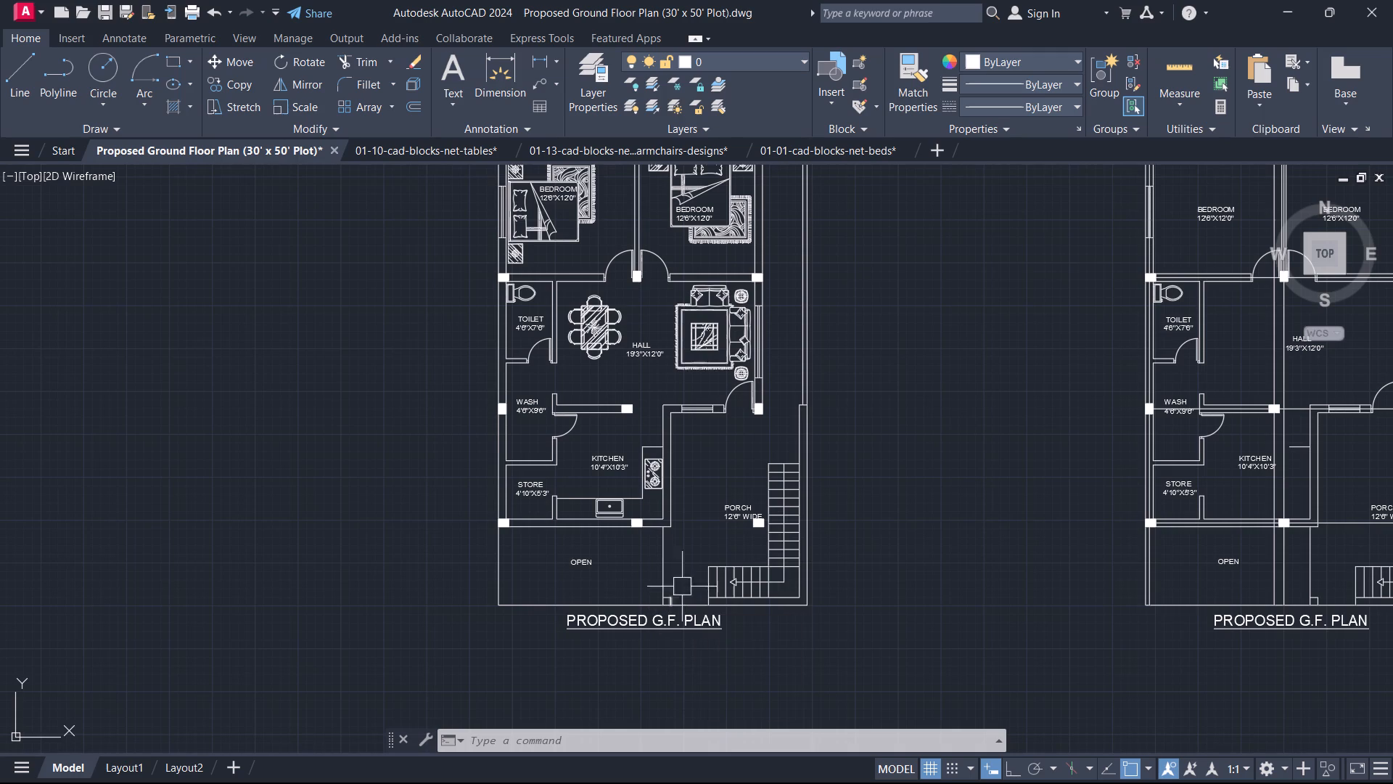
pyautogui.moveTo(681, 513); pyautogui.dragTo(826, 505, button='middle')
pyautogui.middleClick(768, 483)
pyautogui.scroll(-1, 768, 483)
pyautogui.moveTo(768, 483); pyautogui.dragTo(739, 547, button='middle')
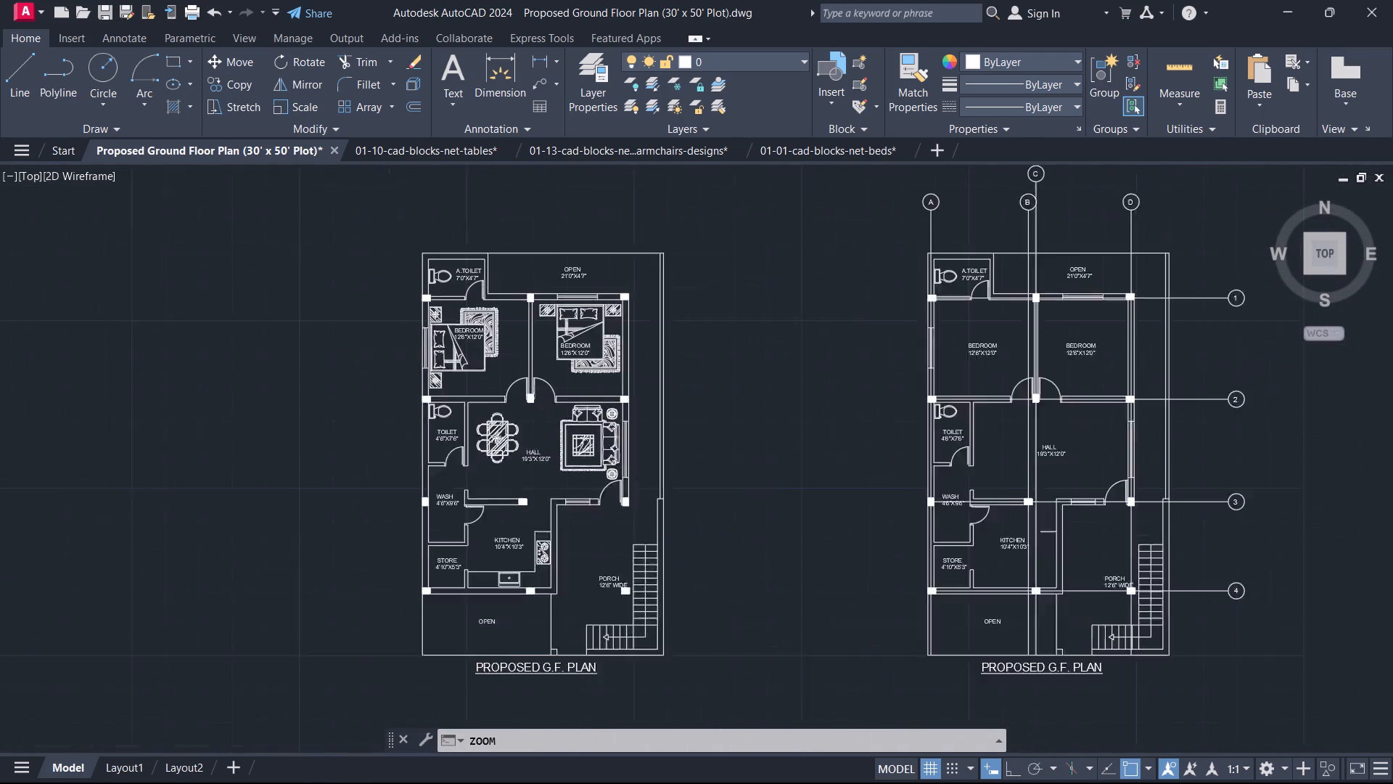
pyautogui.moveTo(765, 518); pyautogui.dragTo(1004, 447, button='middle')
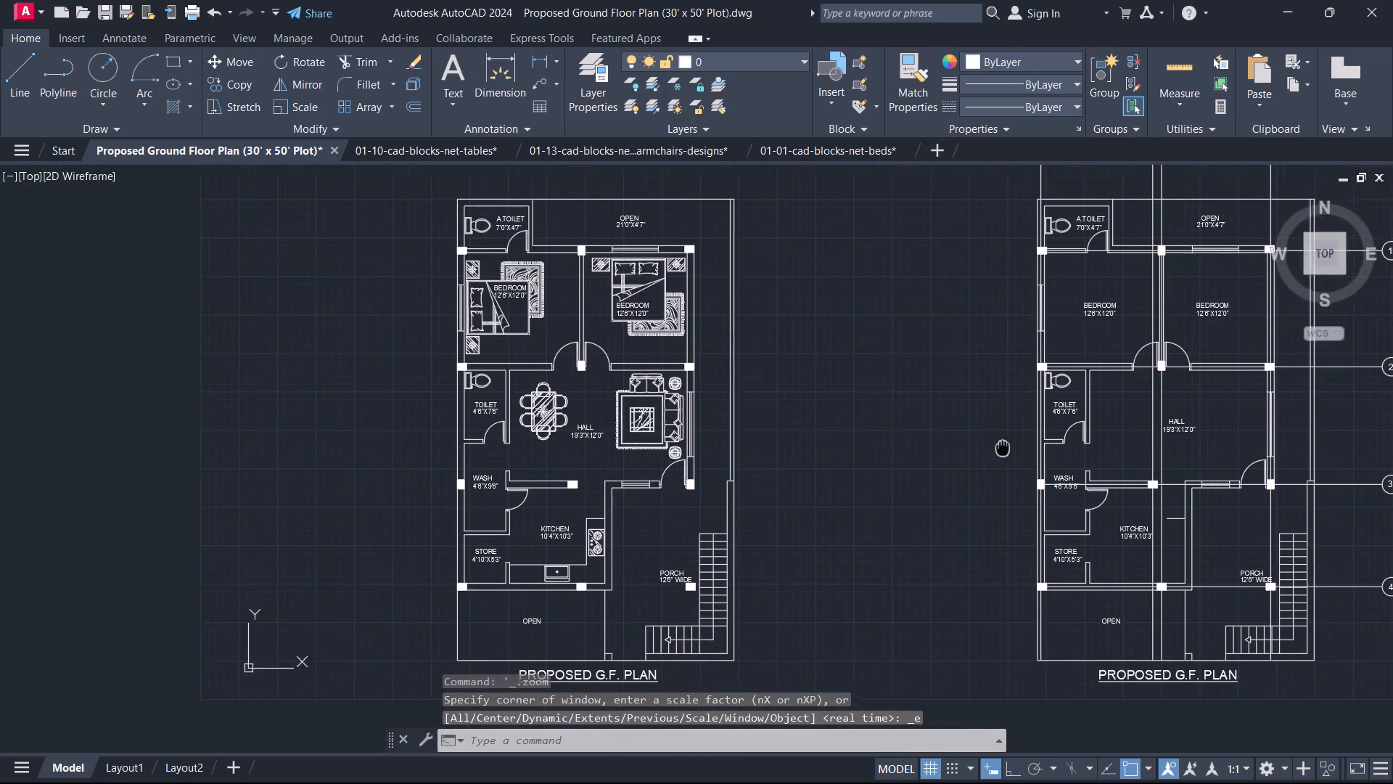
pyautogui.moveTo(1004, 447); pyautogui.dragTo(1007, 446, button='middle')
pyautogui.scroll(1, 1175, 430)
pyautogui.scroll(-2, 1038, 441)
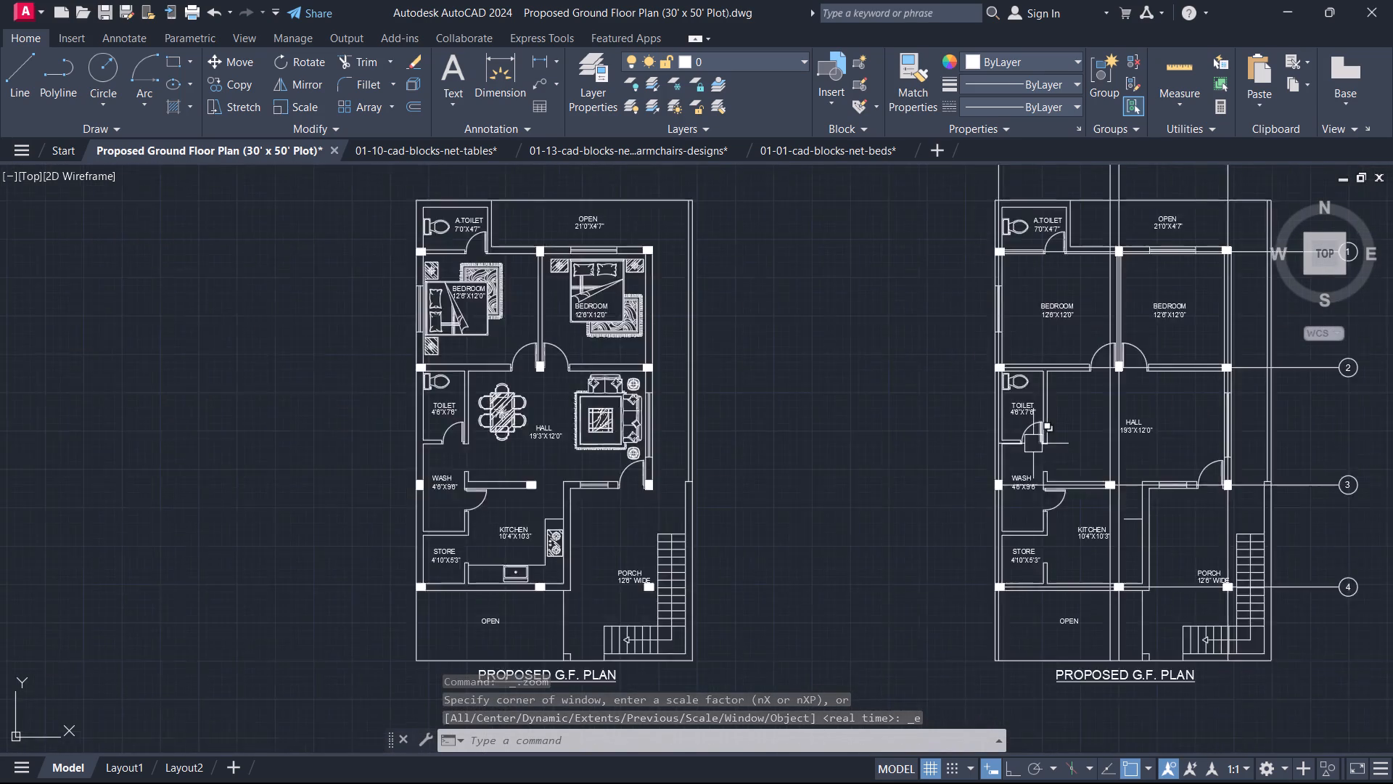
pyautogui.moveTo(966, 456); pyautogui.dragTo(908, 455, button='middle')
pyautogui.scroll(1, 903, 457)
pyautogui.scroll(-1, 911, 473)
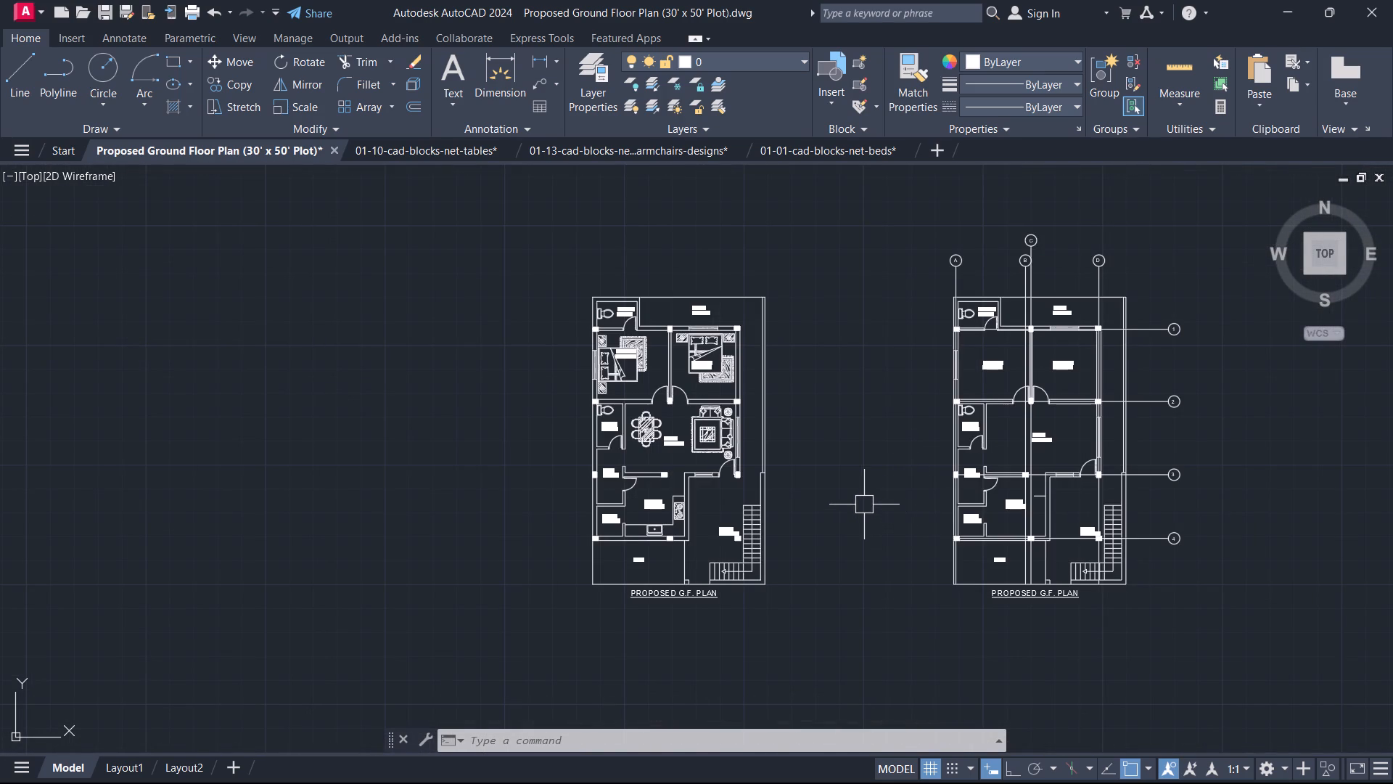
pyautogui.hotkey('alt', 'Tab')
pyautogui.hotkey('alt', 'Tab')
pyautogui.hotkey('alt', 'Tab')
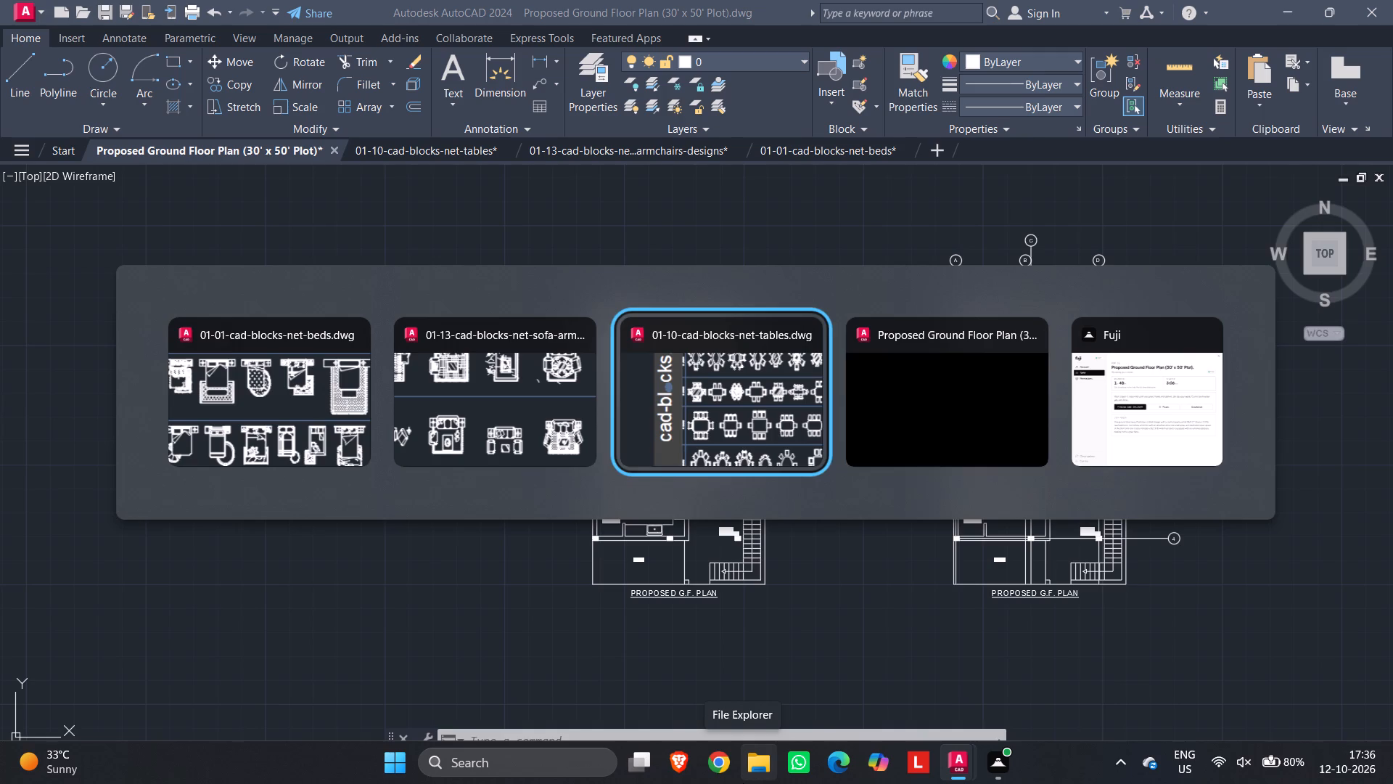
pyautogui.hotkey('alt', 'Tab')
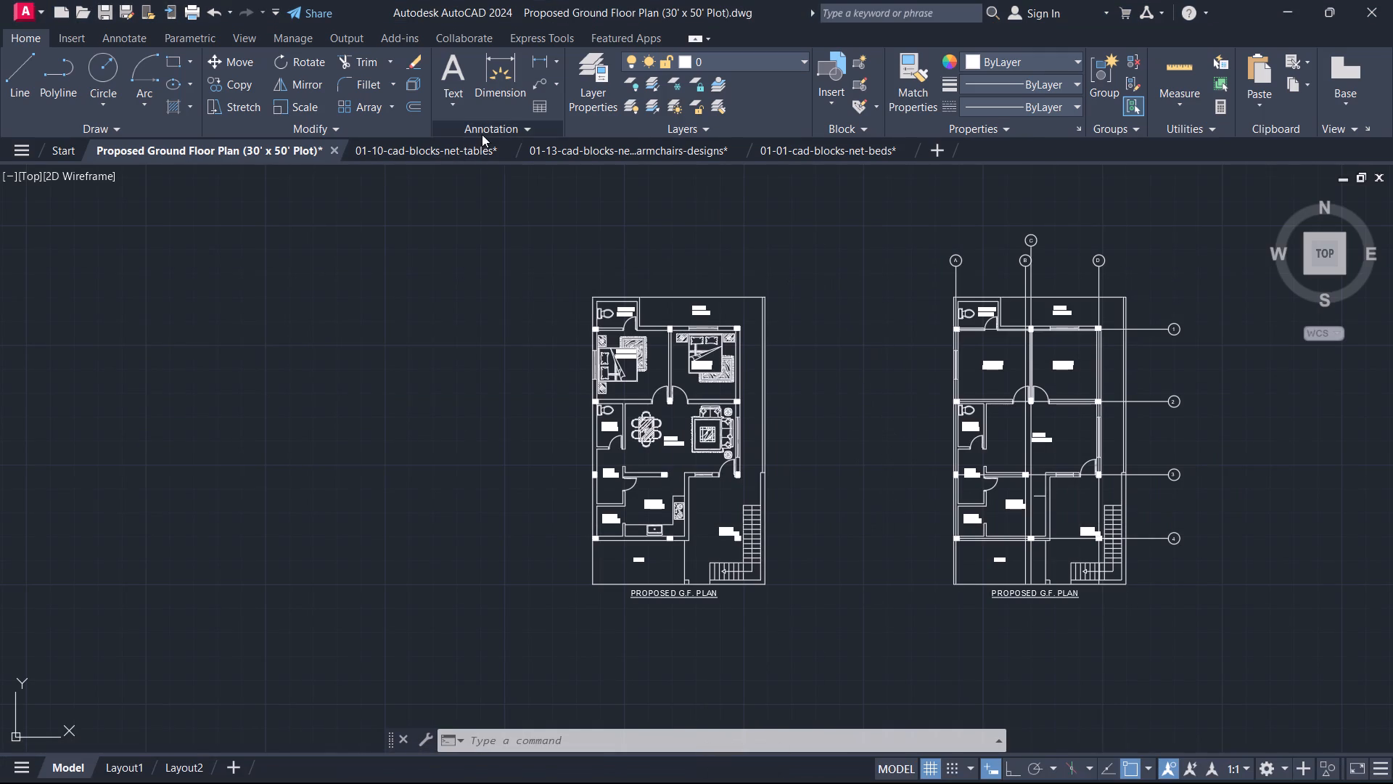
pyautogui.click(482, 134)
# Switch to the 01-10-cad-blocks-net-tables block drawing and close it.
pyautogui.click(412, 150)
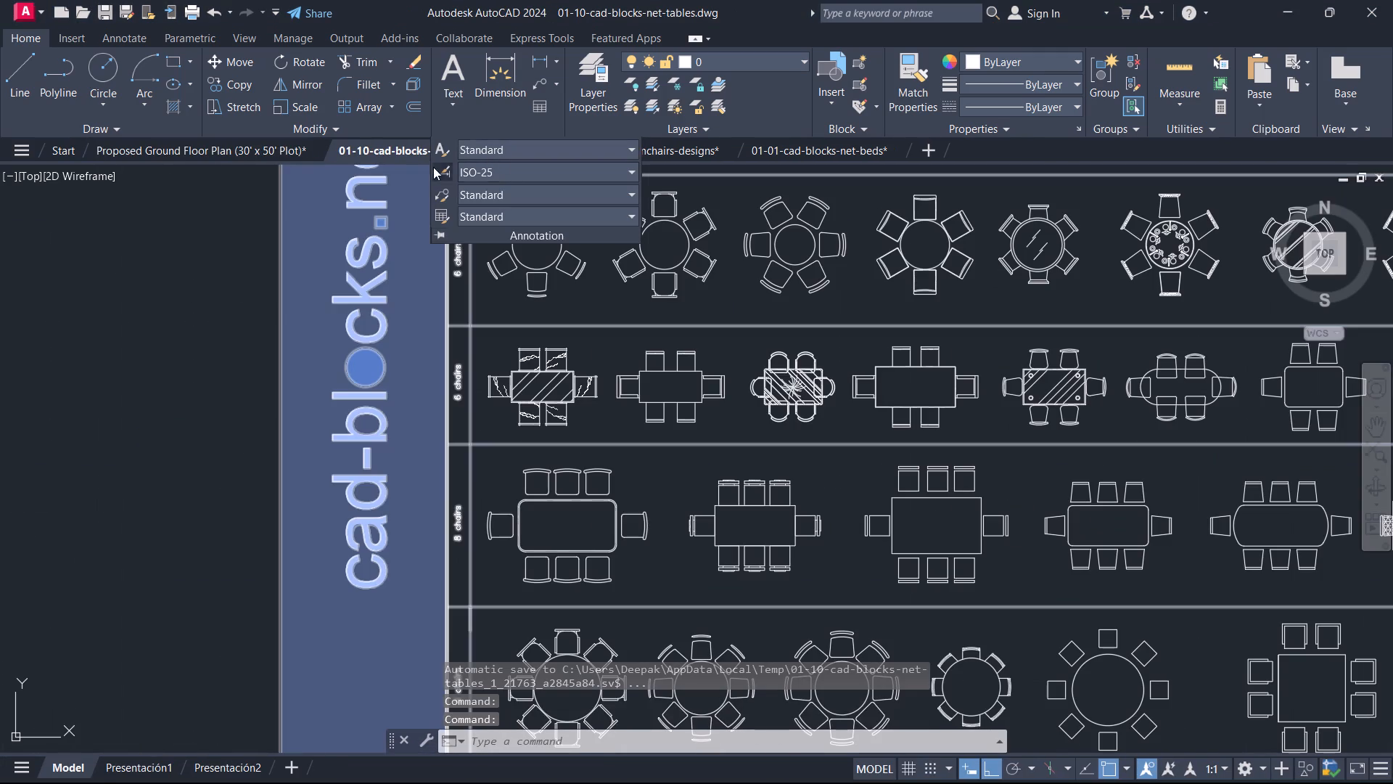
pyautogui.click(467, 111)
pyautogui.click(445, 112)
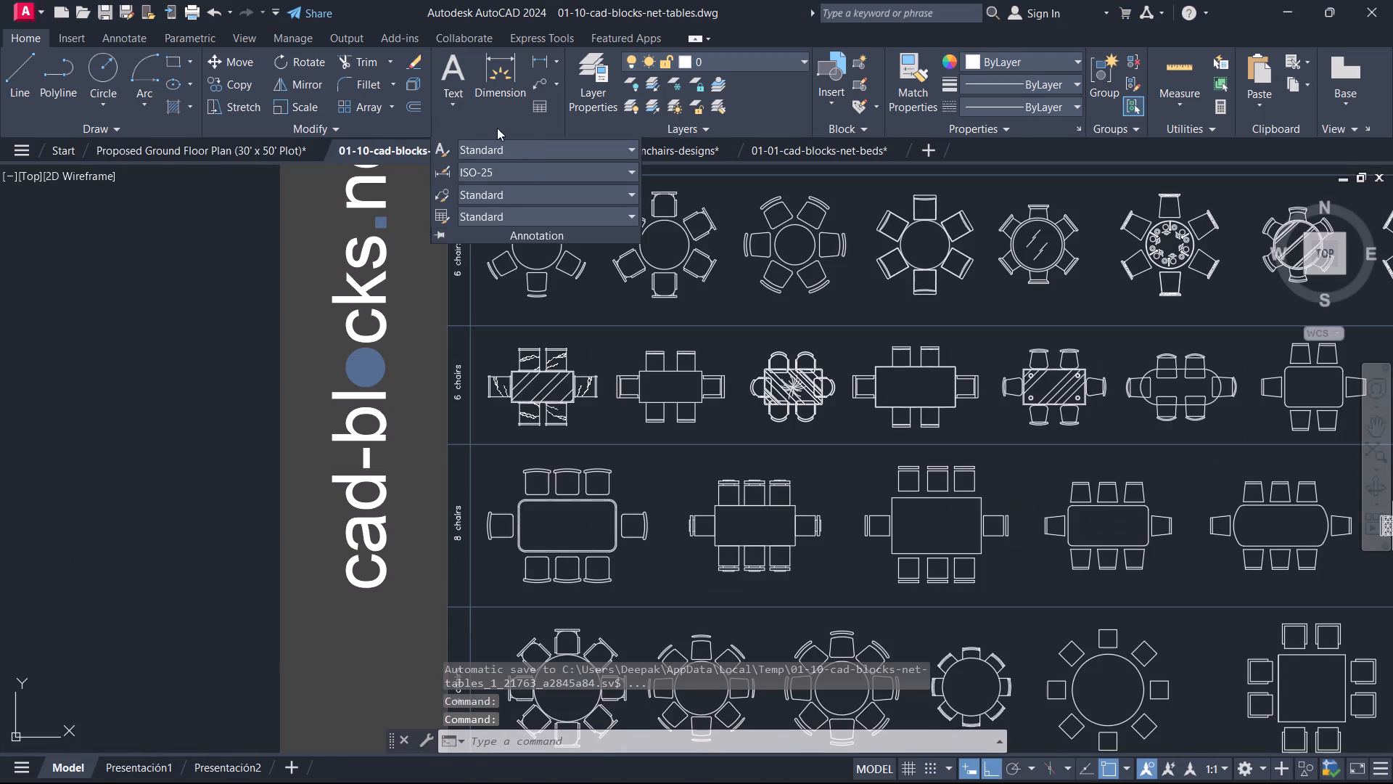
pyautogui.press('Escape')
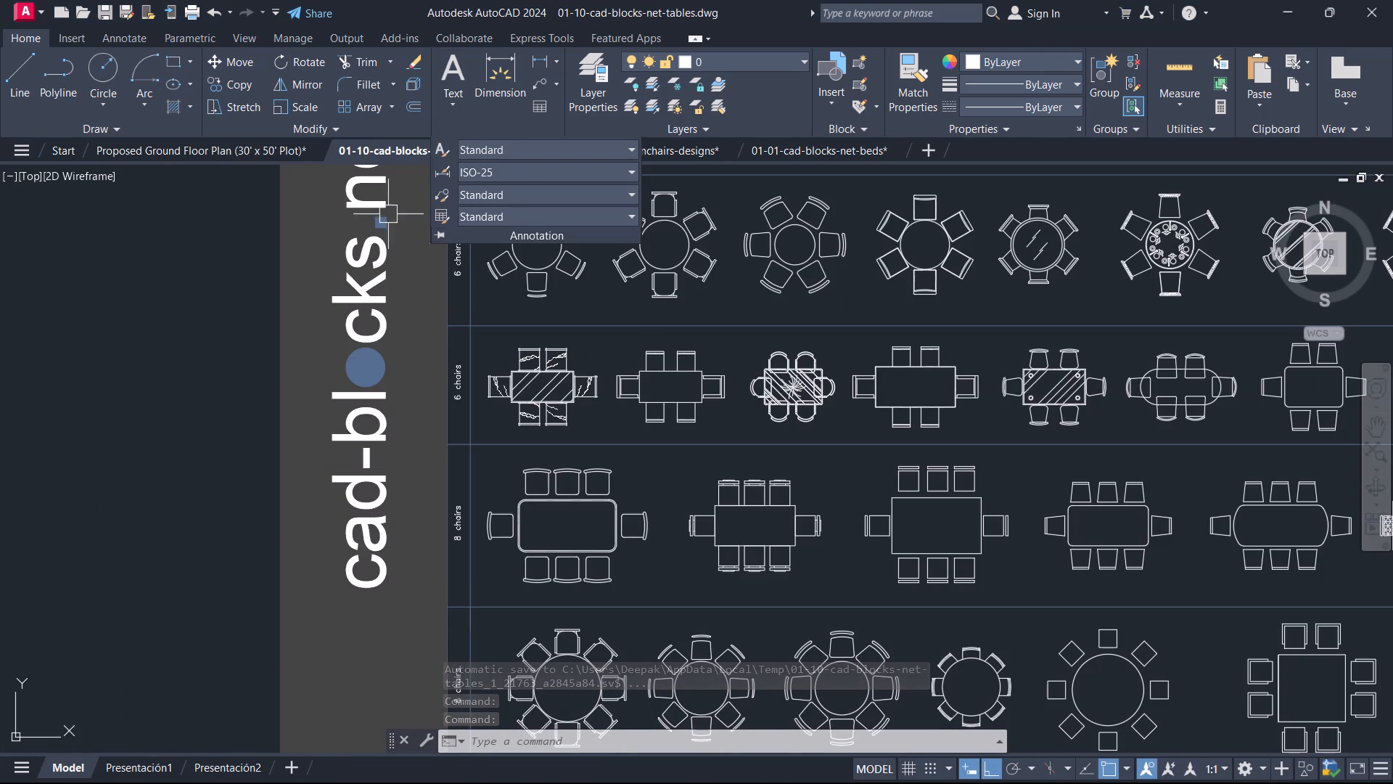
pyautogui.click(206, 225)
pyautogui.press('Escape')
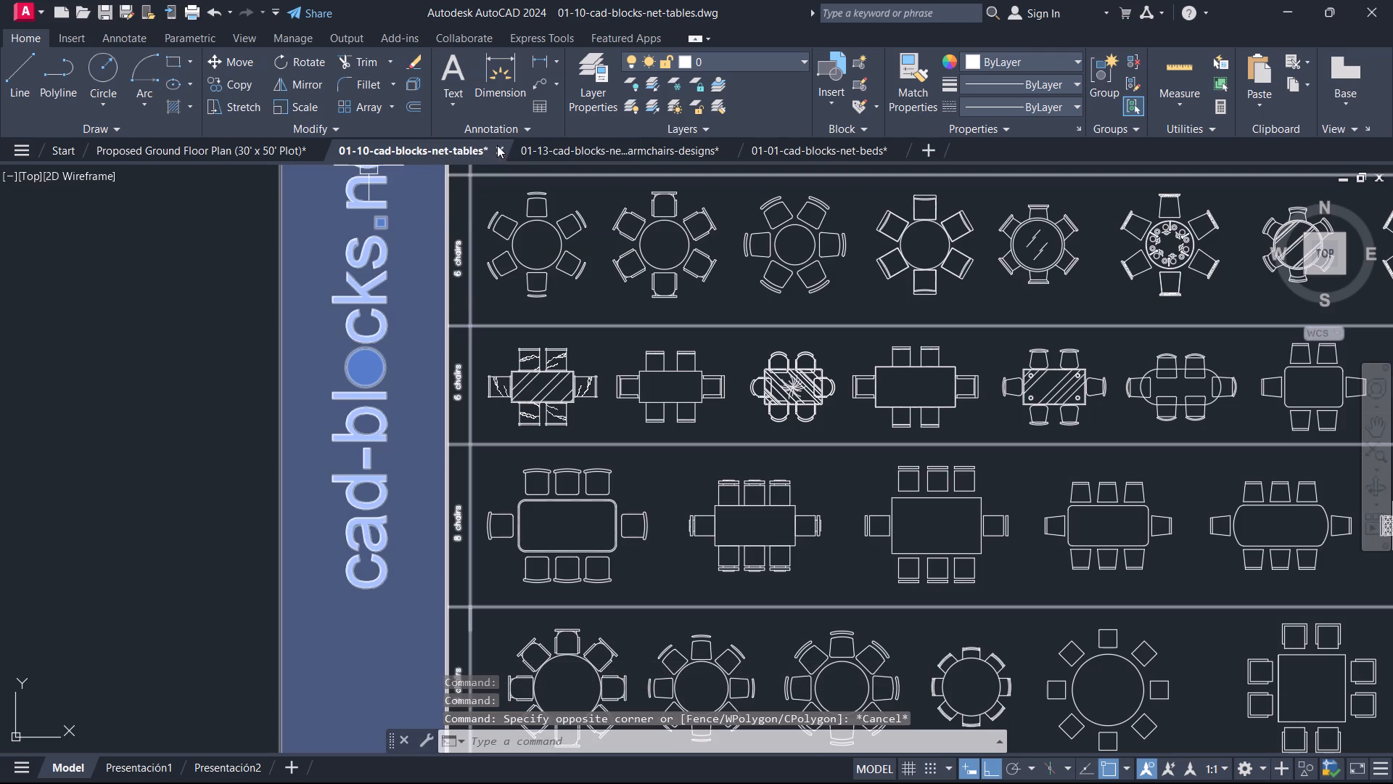
pyautogui.click(501, 145)
pyautogui.click(753, 452)
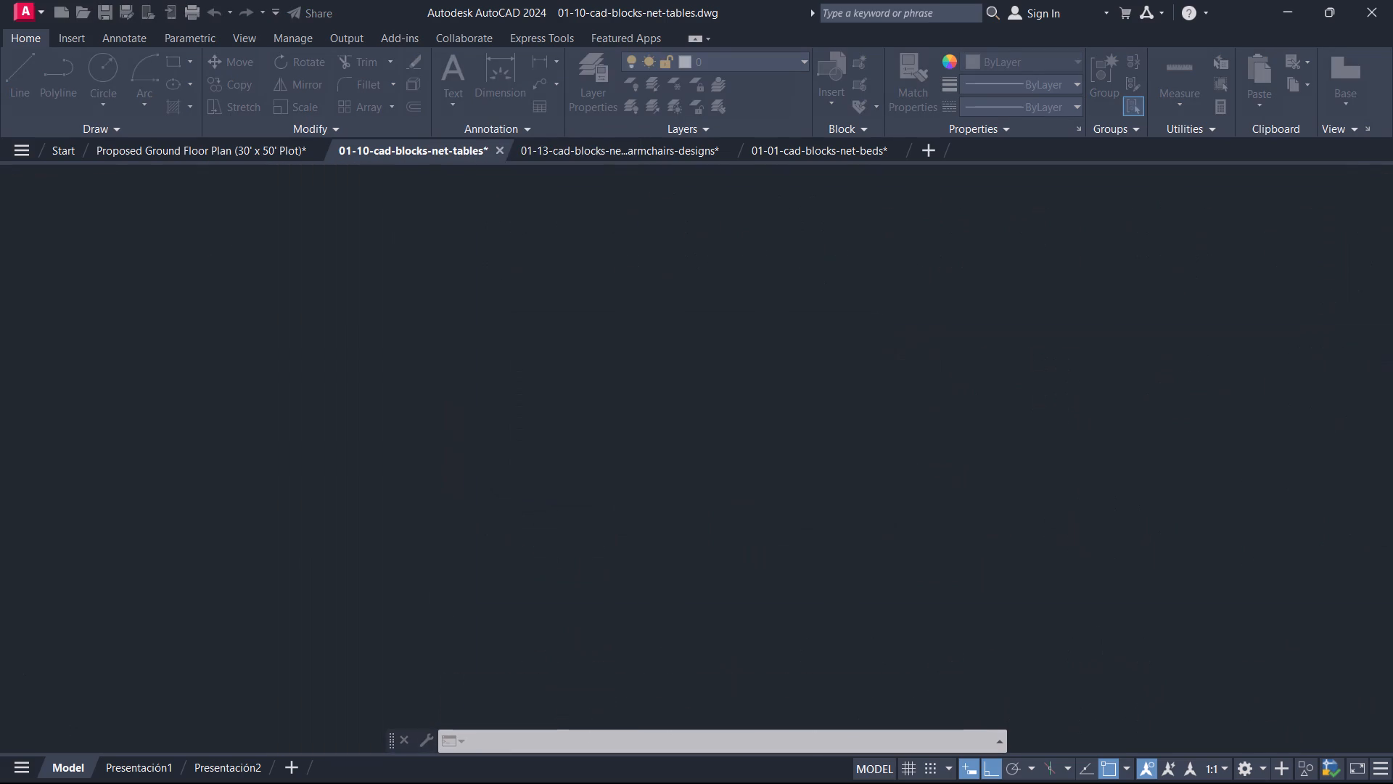
# Switch to the 01-13-cad-blocks-net-sofa-armchairs-designs block drawing and close it.
pyautogui.click(556, 147)
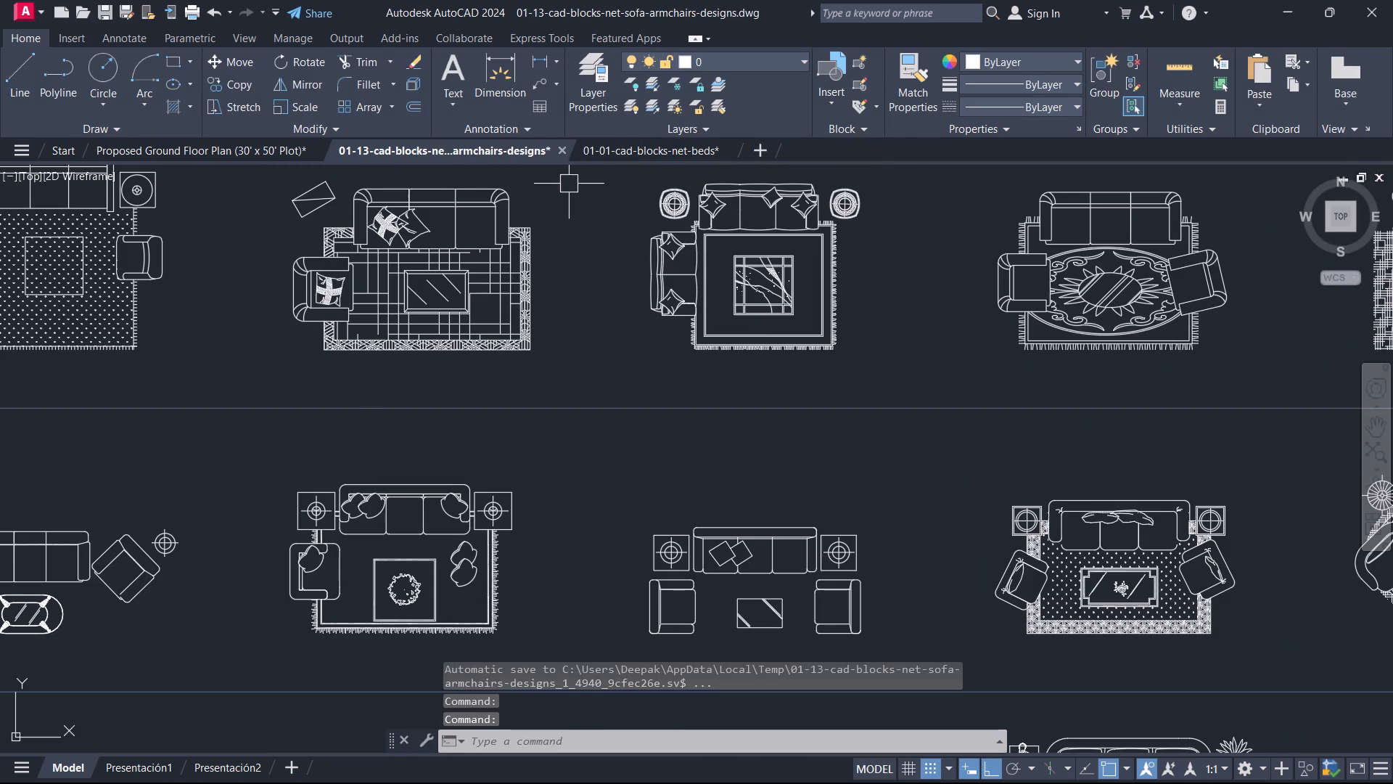
pyautogui.click(562, 146)
pyautogui.click(766, 453)
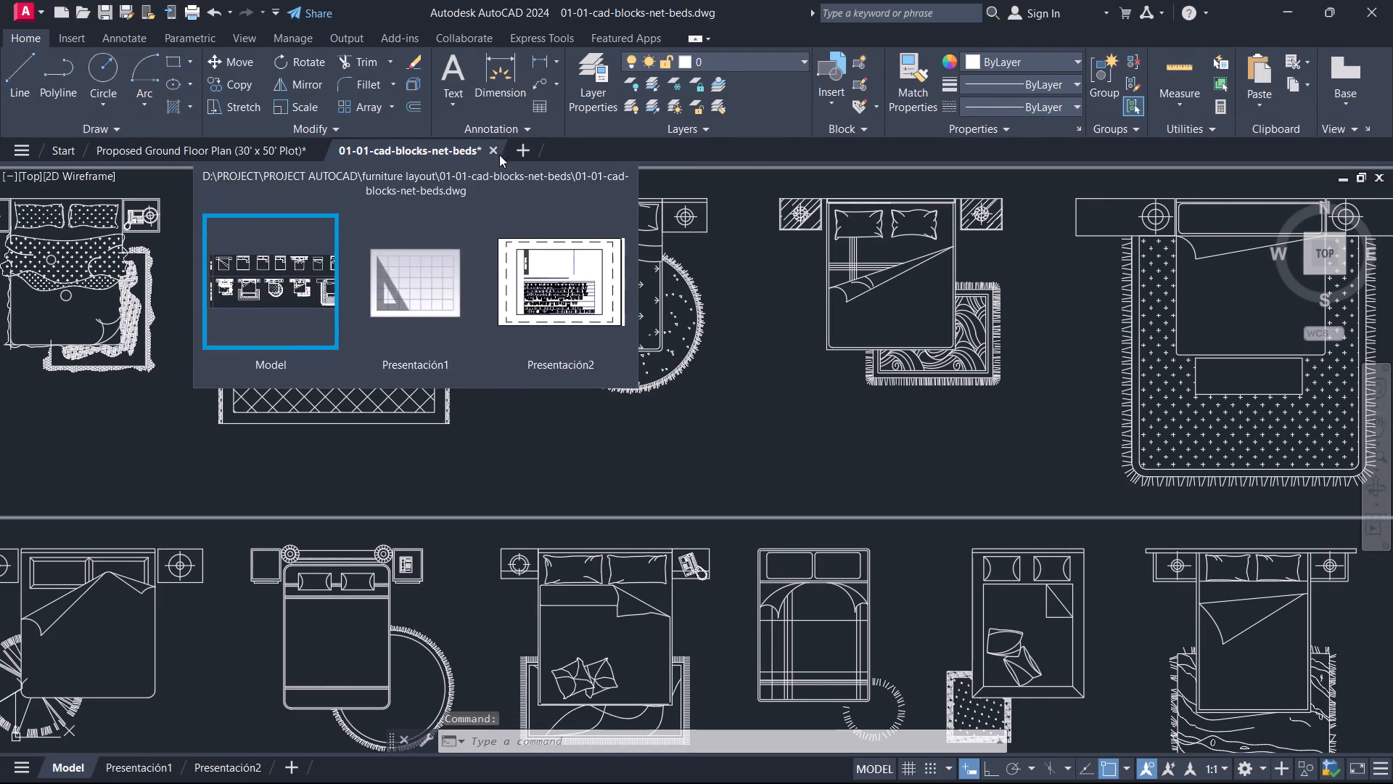
# Close the 01-01-cad-blocks-net-beds block drawing.
pyautogui.click(497, 155)
pyautogui.click(754, 443)
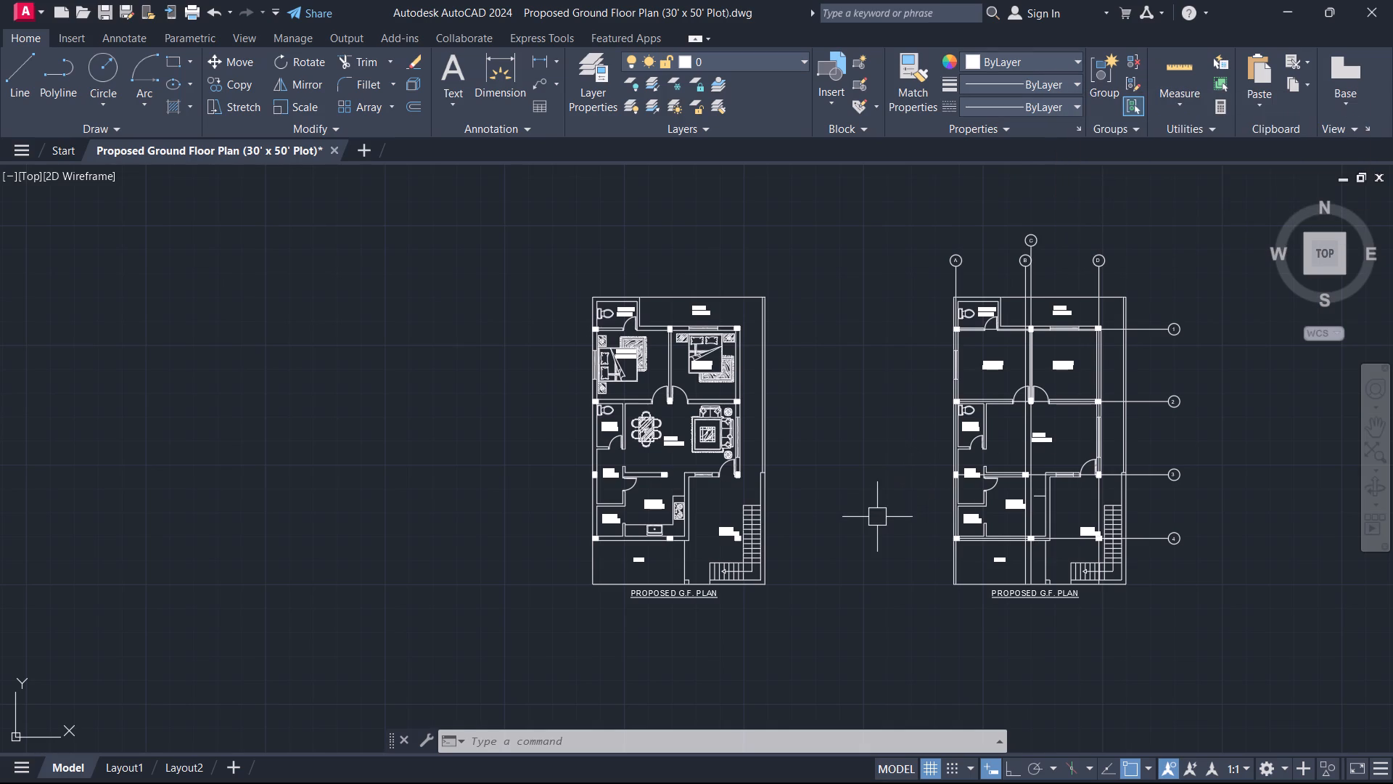
# Examine the furnished plan's bedrooms, hall, kitchen and the column between the two bedroom doors.
pyautogui.moveTo(837, 493); pyautogui.dragTo(790, 728, button='middle')
pyautogui.moveTo(782, 619); pyautogui.dragTo(806, 468, button='middle')
pyautogui.scroll(1, 692, 520)
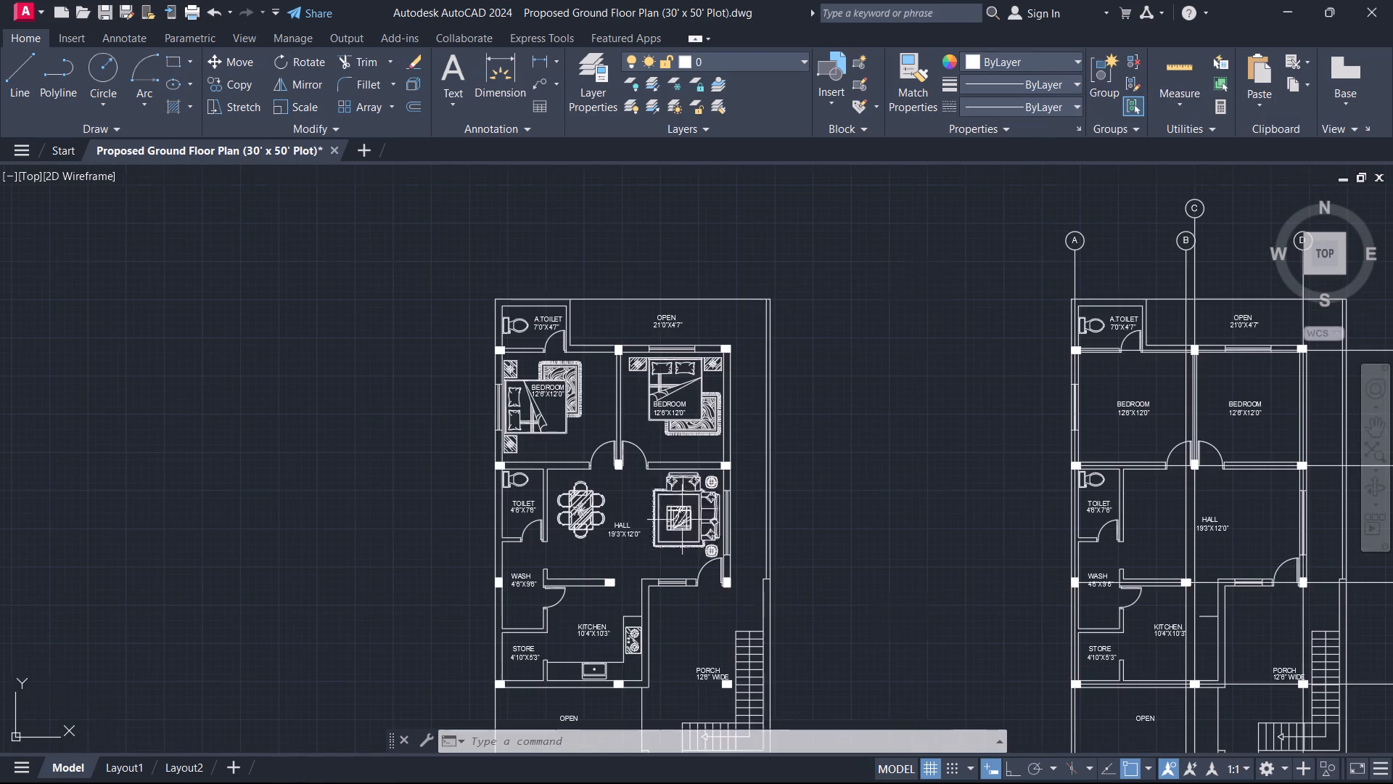
pyautogui.moveTo(674, 518); pyautogui.dragTo(720, 489, button='middle')
pyautogui.scroll(1, 673, 518)
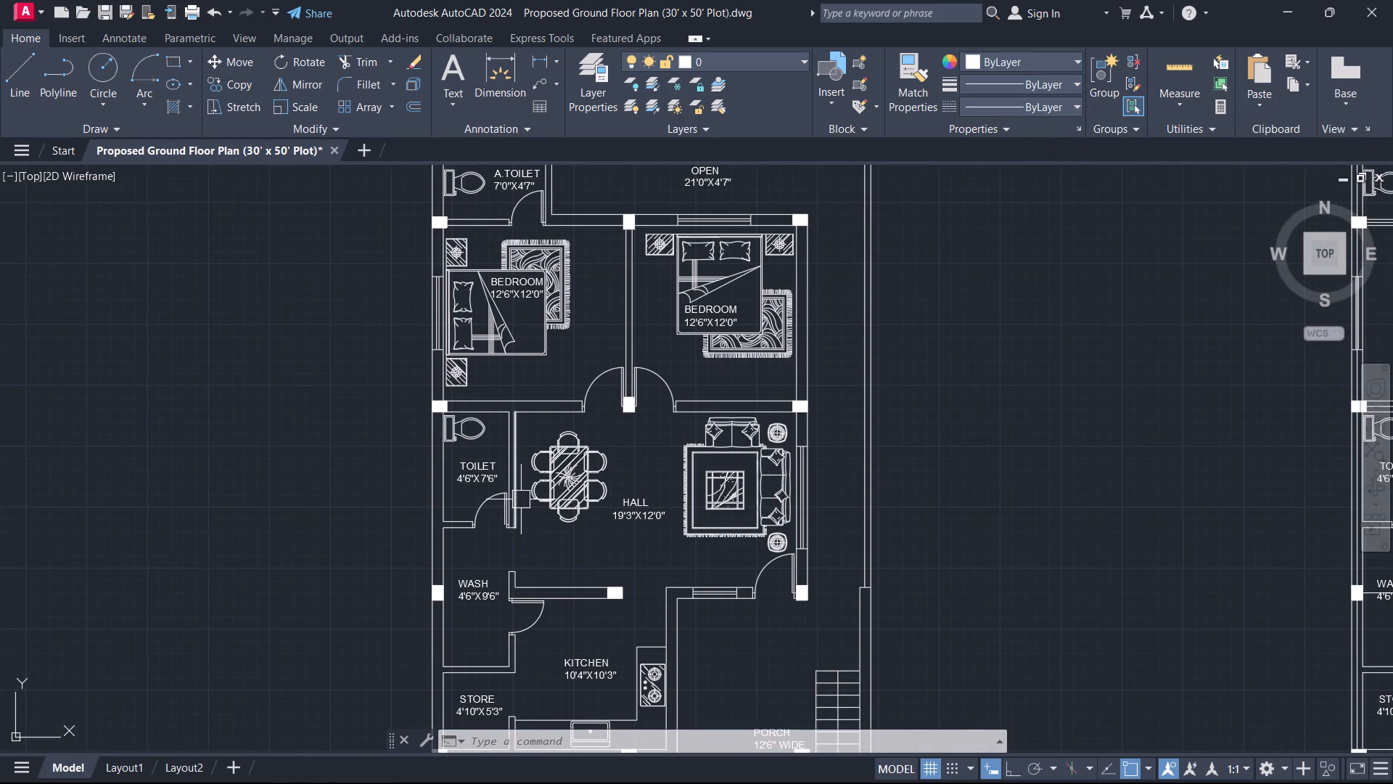
pyautogui.moveTo(522, 499); pyautogui.dragTo(435, 526, button='middle')
pyautogui.scroll(4, 481, 475)
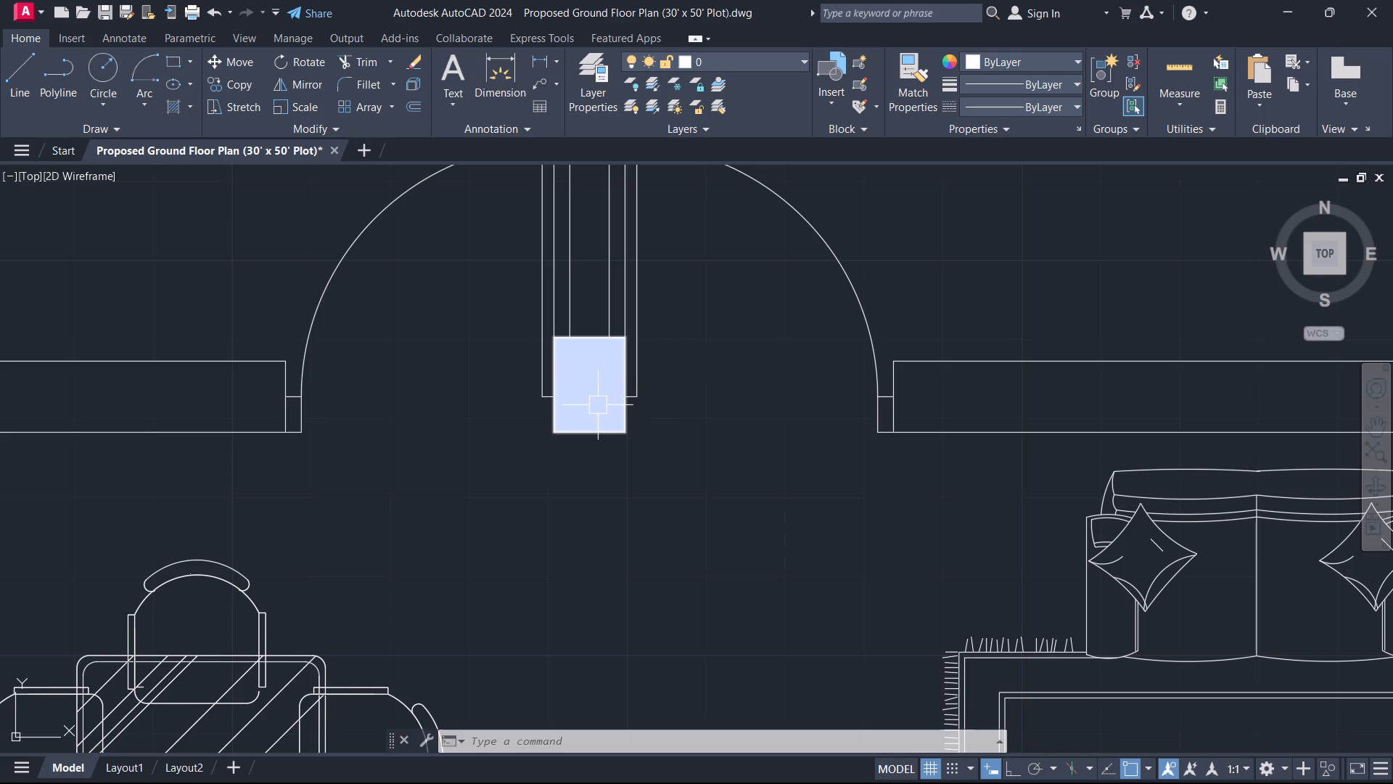
pyautogui.scroll(-6, 596, 406)
pyautogui.moveTo(606, 504); pyautogui.dragTo(622, 460, button='middle')
pyautogui.scroll(2, 603, 504)
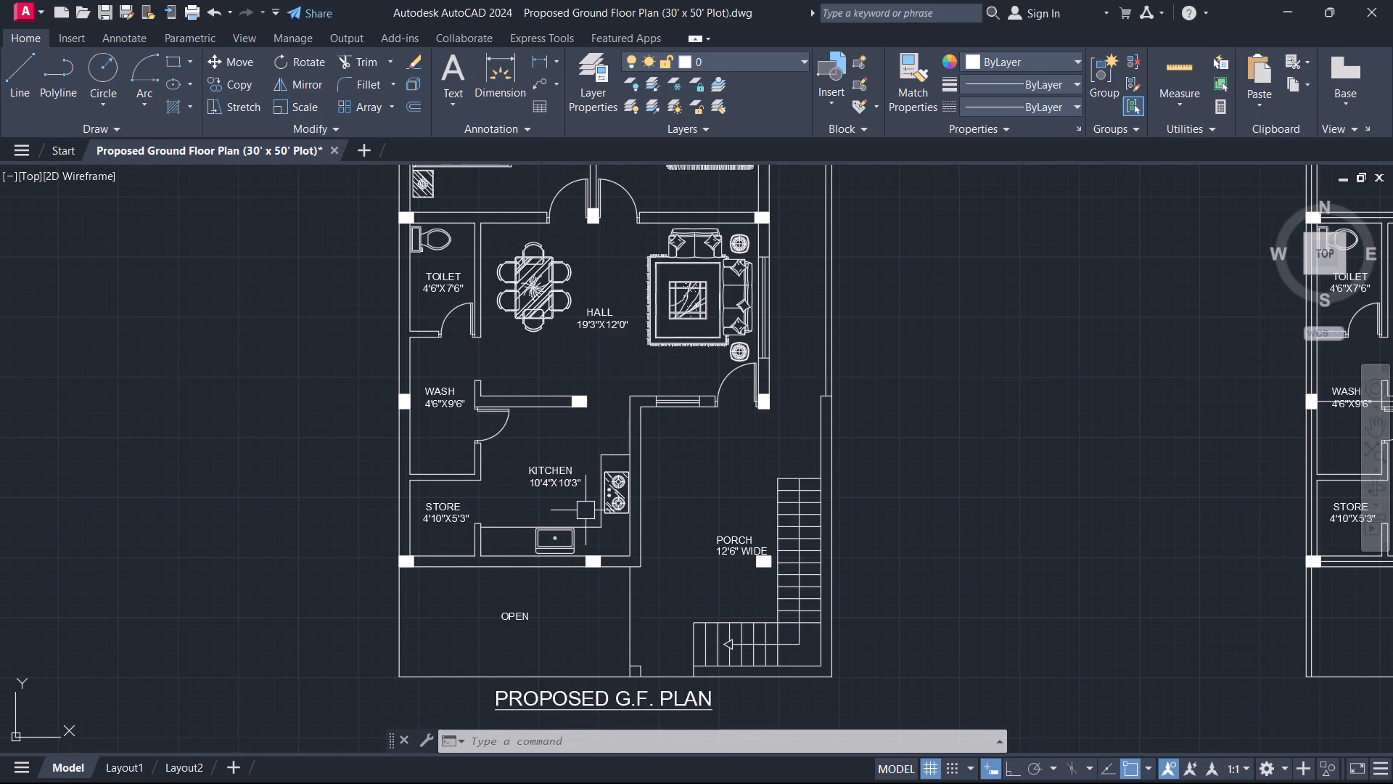
# Save the ground floor plan drawing.
pyautogui.hotkey('ctrl', 's')
# Draw a short horizontal line closing the open hinge-side end of the toilet door leaf beside the wash area.
pyautogui.moveTo(573, 454); pyautogui.dragTo(755, 566, button='middle')
pyautogui.scroll(1, 667, 465)
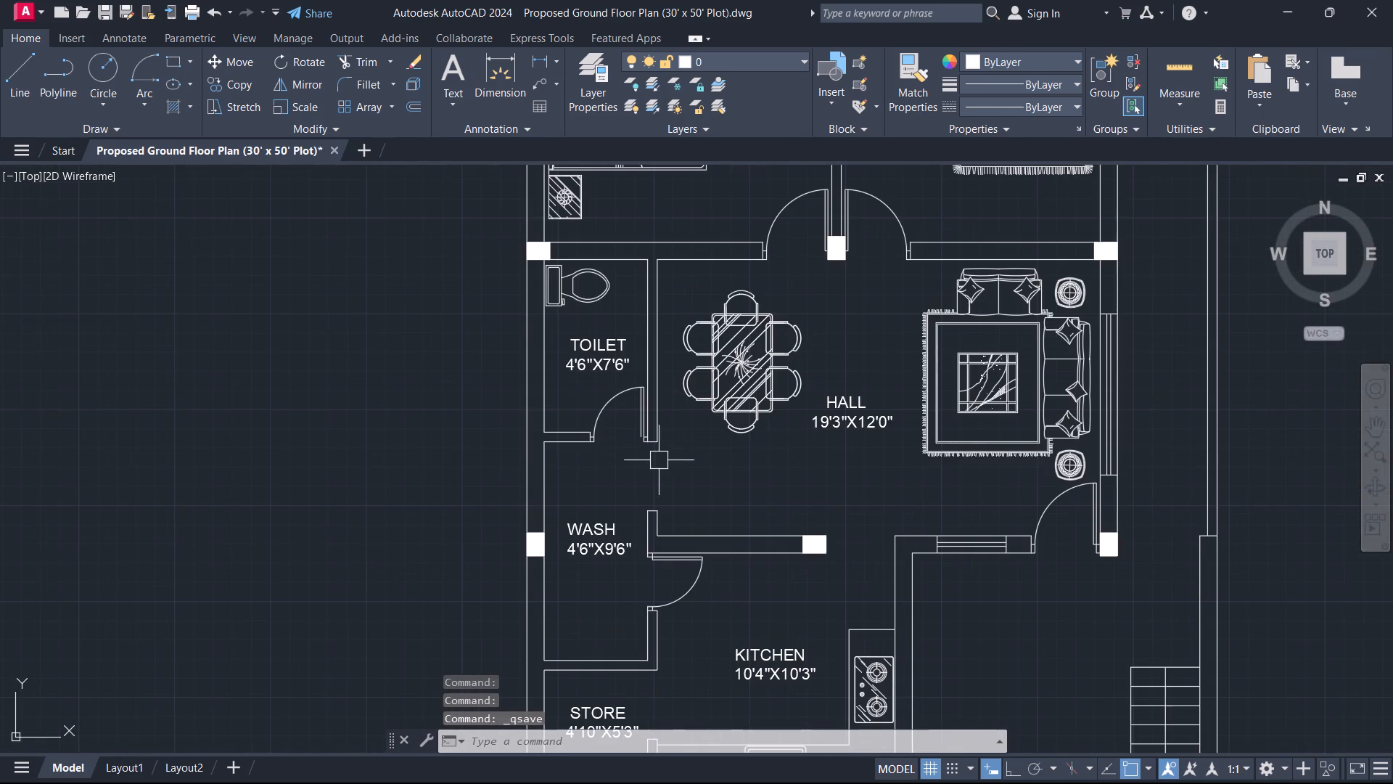
pyautogui.scroll(2, 662, 497)
pyautogui.moveTo(662, 497); pyautogui.dragTo(710, 474, button='middle')
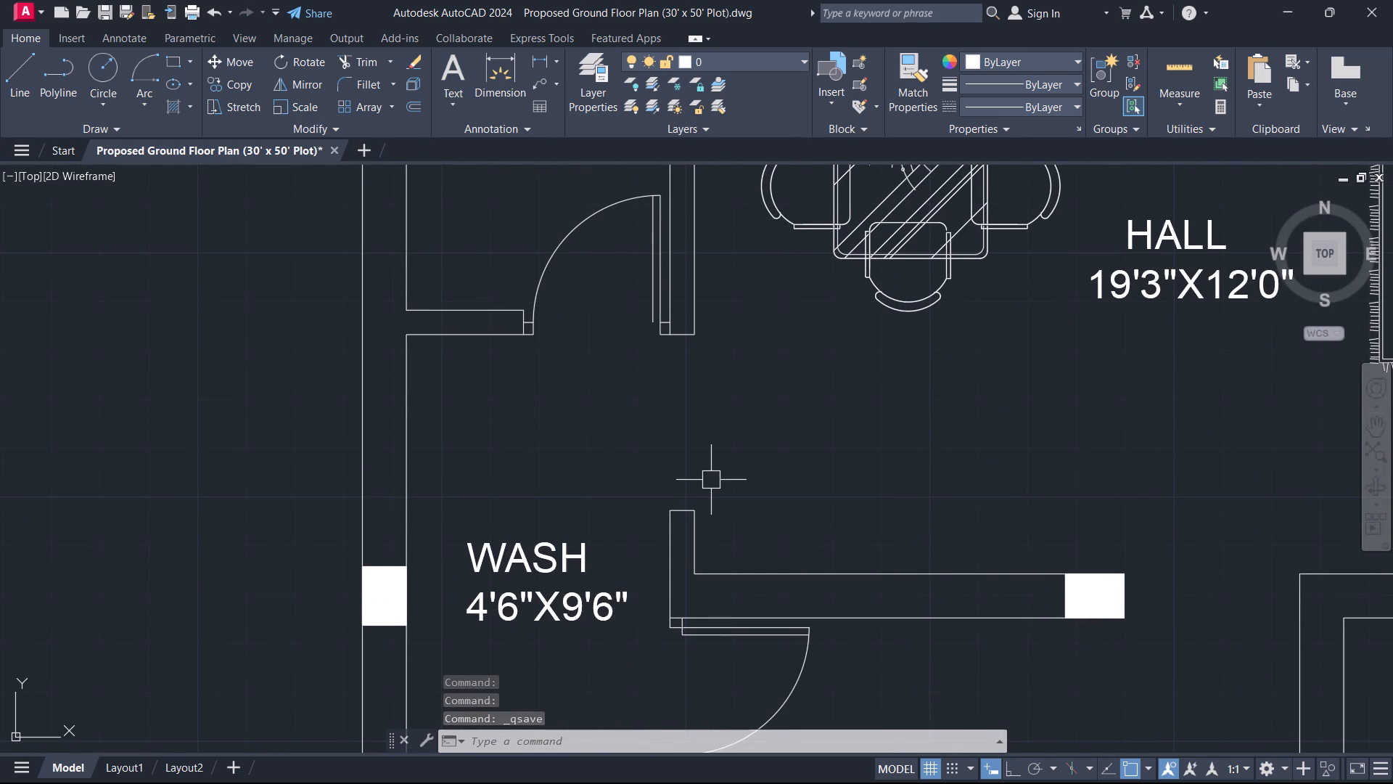
pyautogui.scroll(3, 663, 320)
pyautogui.moveTo(663, 319); pyautogui.dragTo(675, 359, button='middle')
pyautogui.write('L')
pyautogui.press('space')
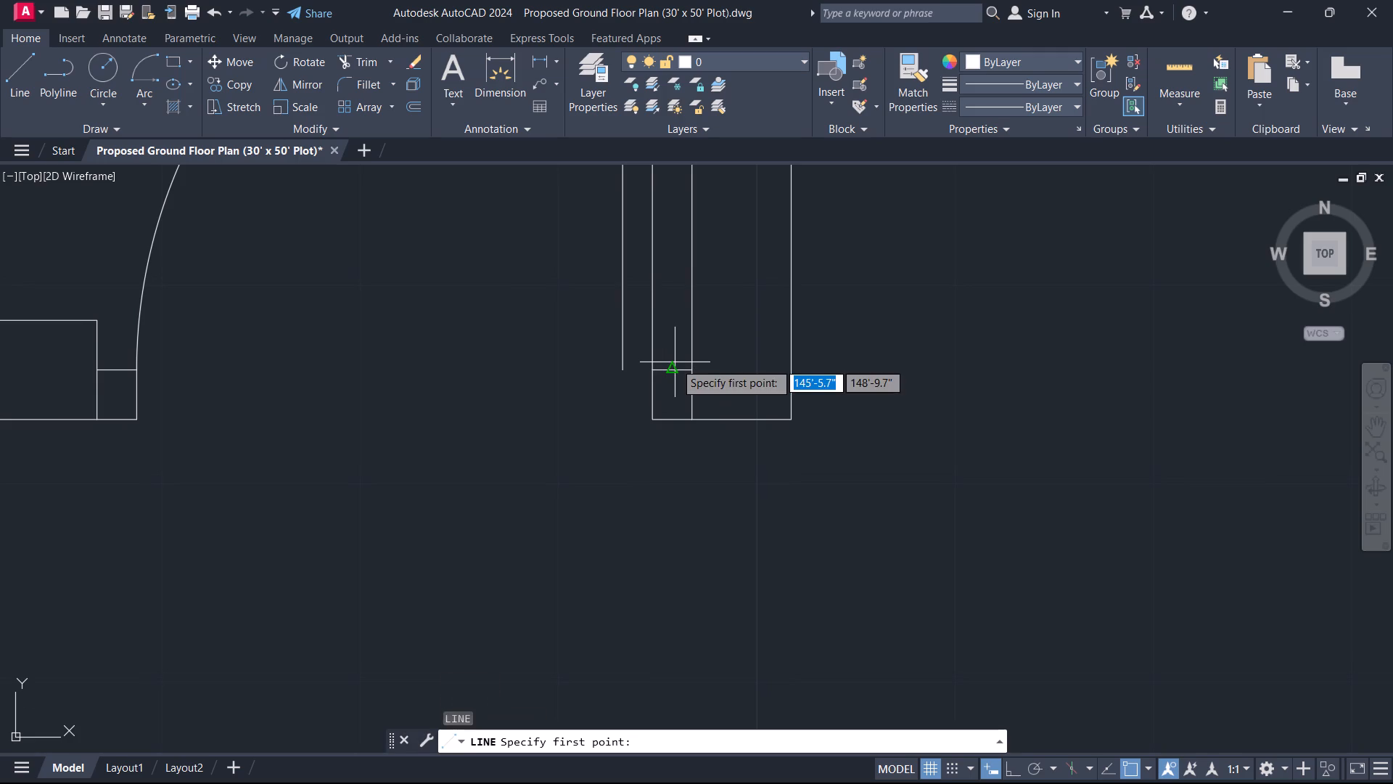
pyautogui.scroll(2, 644, 358)
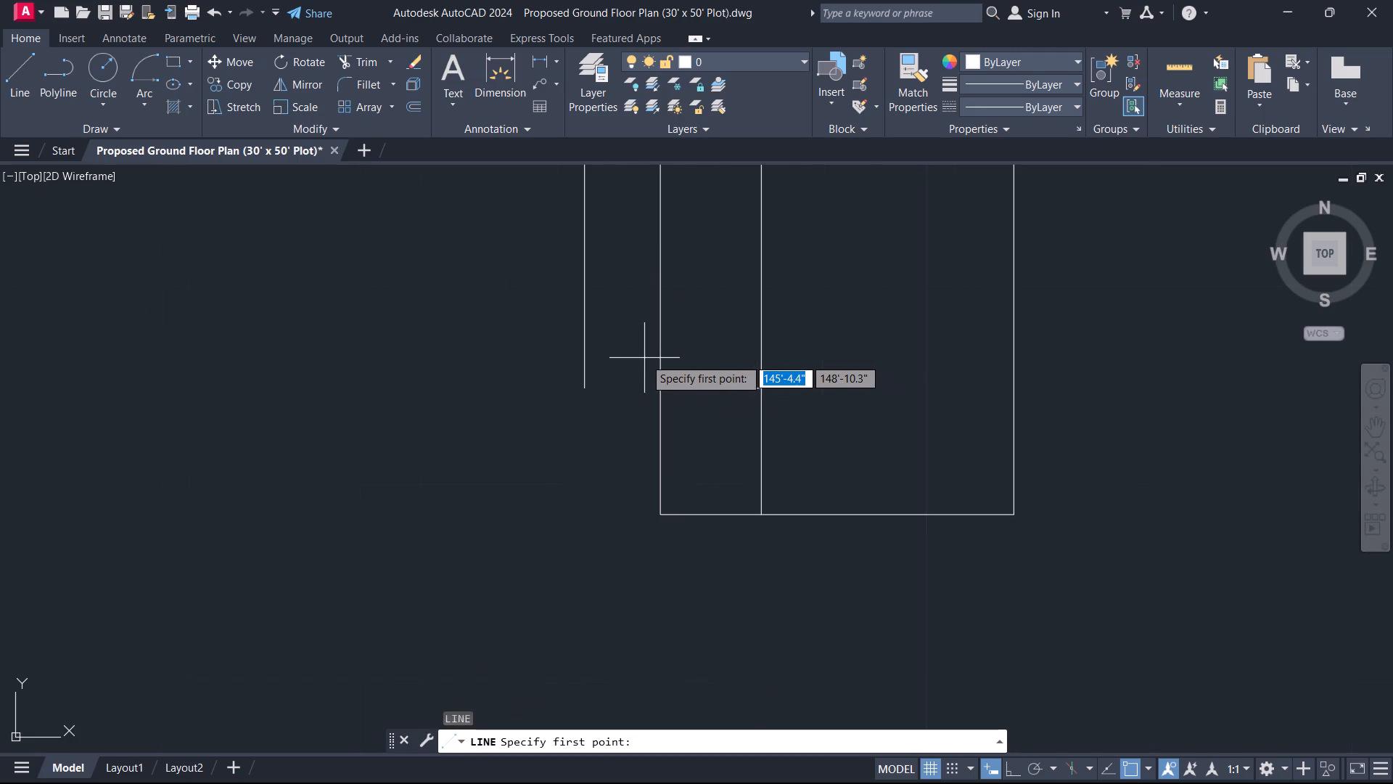
pyautogui.click(653, 390)
pyautogui.click(586, 387)
pyautogui.press('Escape')
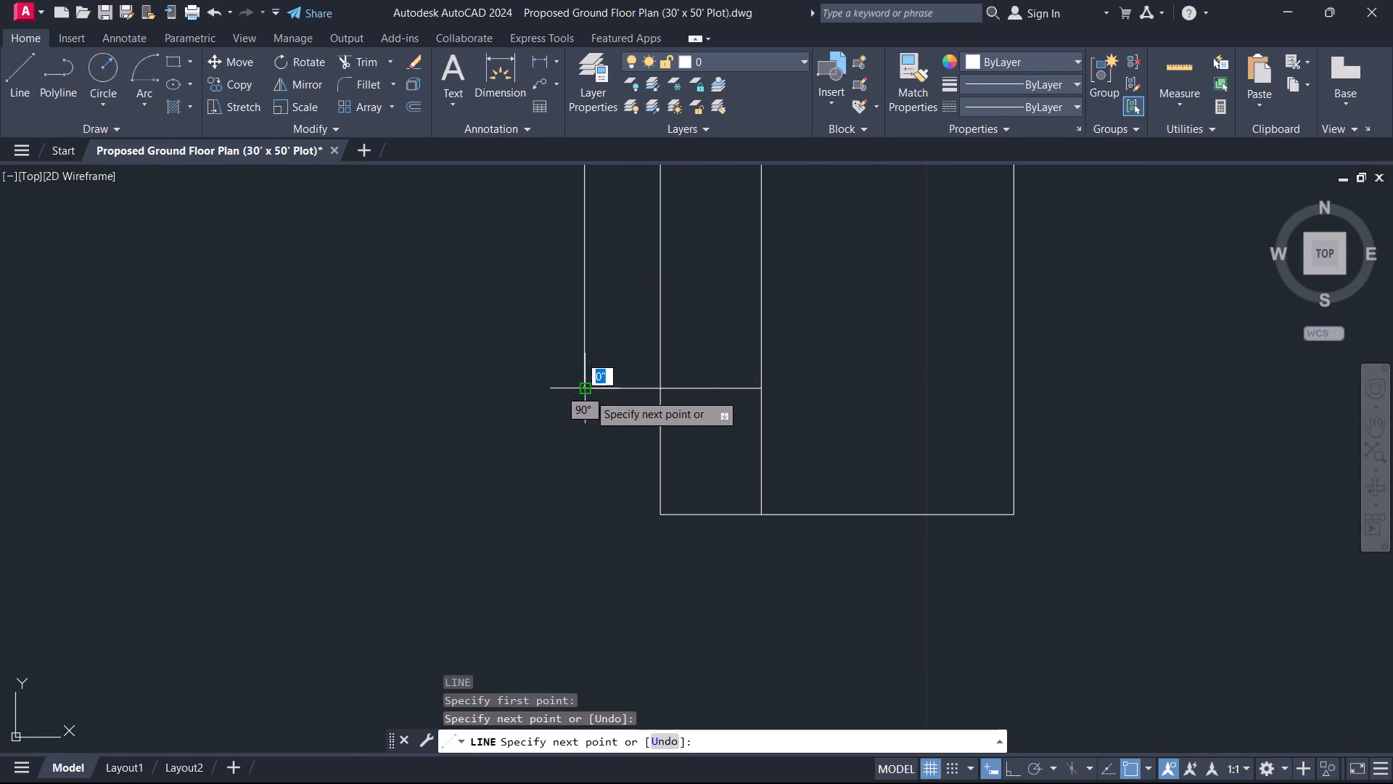
# Examine the door leaves, walls and fittings around the toilet, bedrooms, hall, wash and kitchen of the furnished plan.
pyautogui.scroll(-4, 593, 408)
pyautogui.scroll(-1, 620, 469)
pyautogui.moveTo(638, 534); pyautogui.dragTo(669, 364, button='middle')
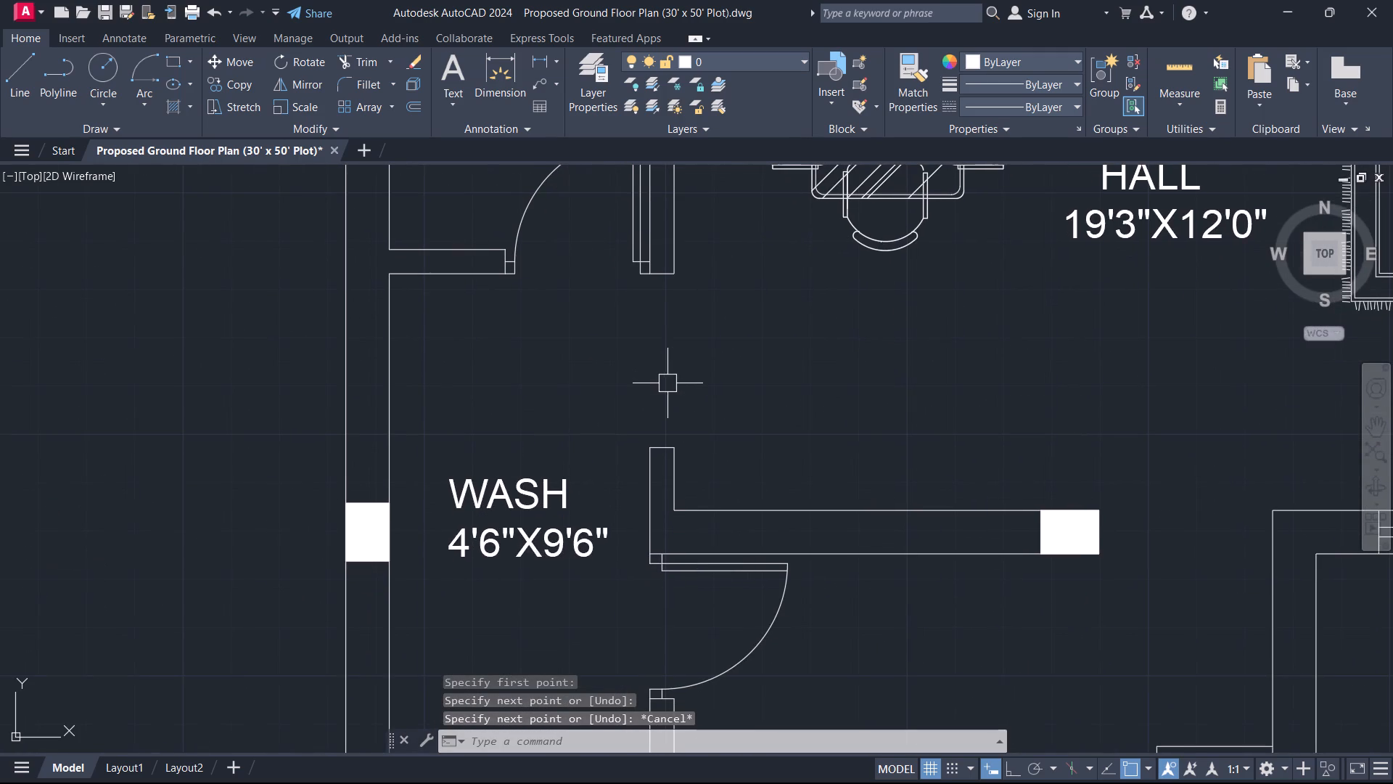
pyautogui.scroll(-2, 667, 385)
pyautogui.moveTo(663, 390); pyautogui.dragTo(698, 597, button='middle')
pyautogui.moveTo(715, 338); pyautogui.dragTo(549, 405, button='middle')
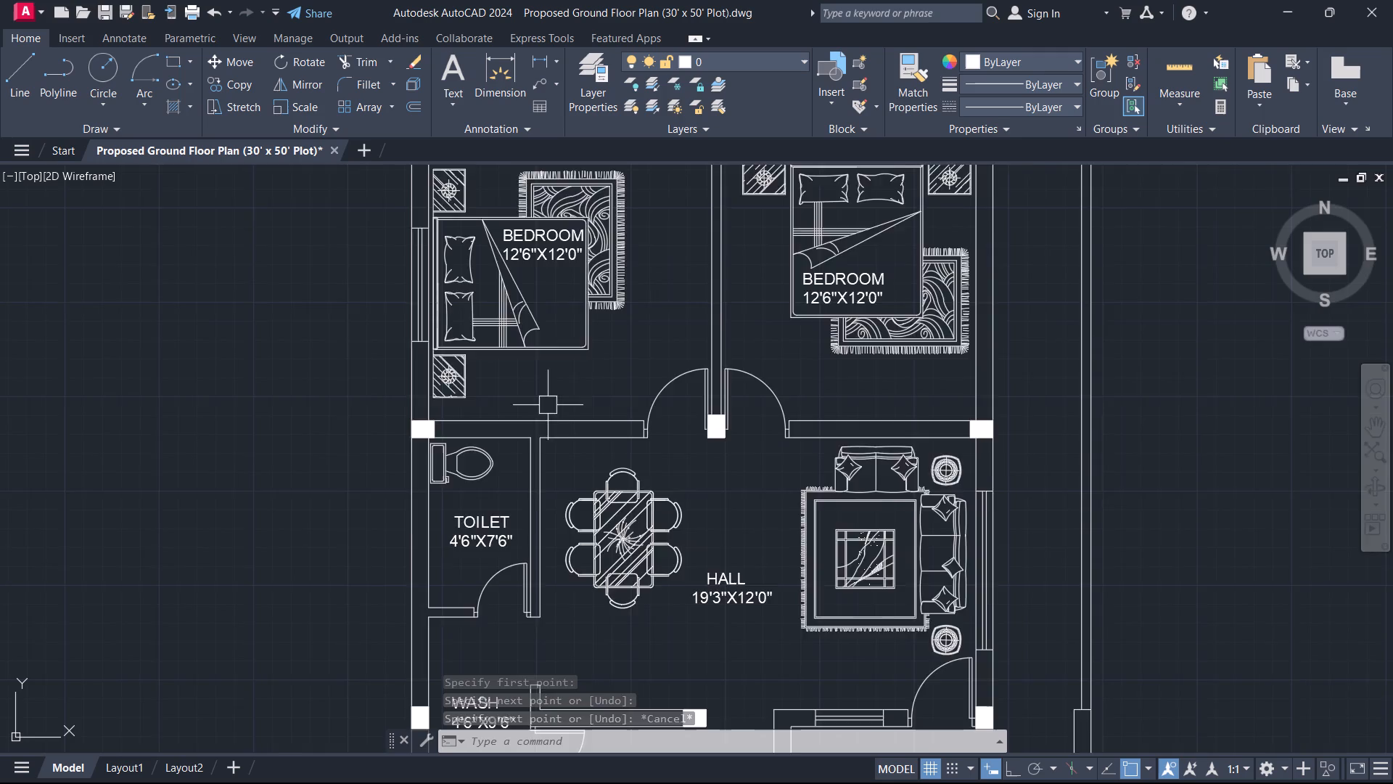
pyautogui.scroll(1, 636, 459)
pyautogui.scroll(-2, 781, 486)
pyautogui.moveTo(804, 555); pyautogui.dragTo(785, 266, button='middle')
pyautogui.scroll(2, 783, 485)
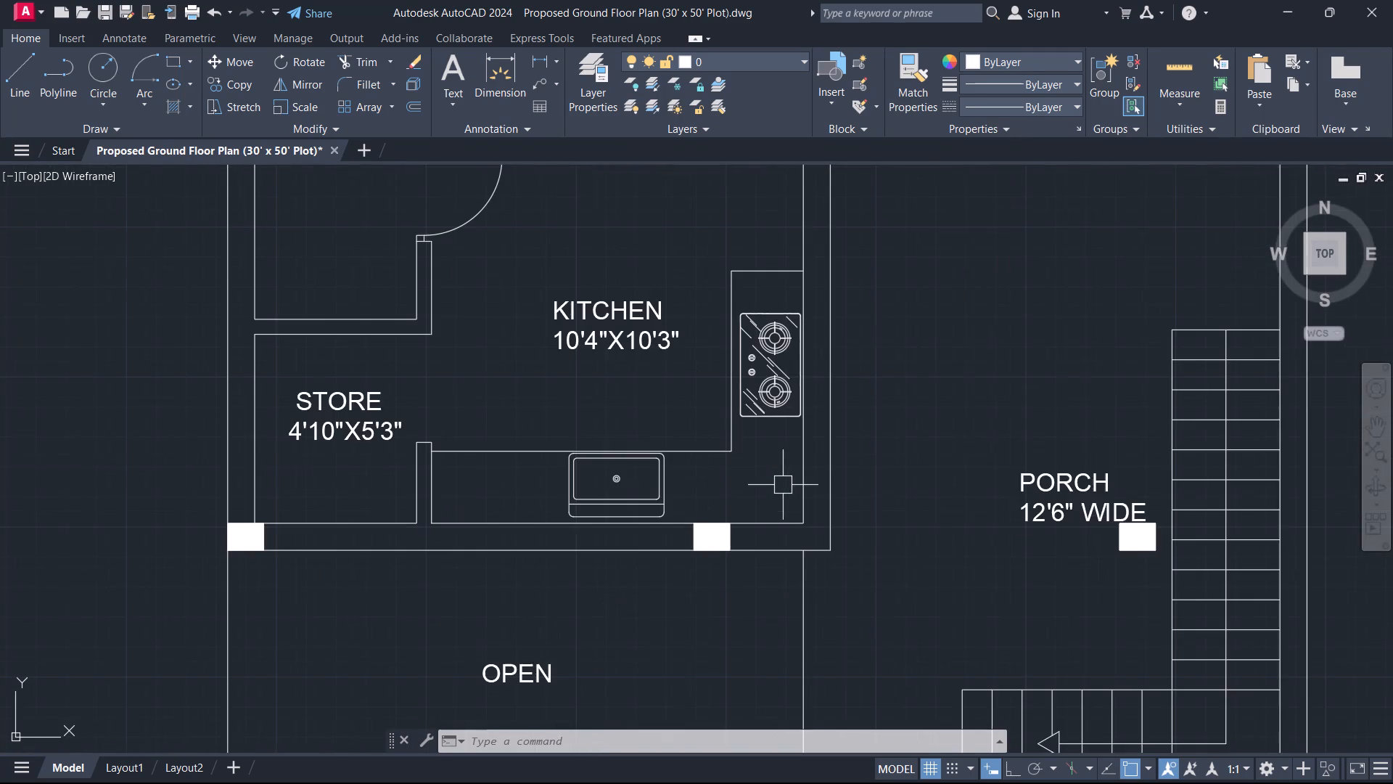
pyautogui.moveTo(641, 269); pyautogui.dragTo(790, 645, button='middle')
pyautogui.scroll(4, 667, 539)
pyautogui.scroll(-5, 585, 524)
pyautogui.scroll(5, 509, 330)
pyautogui.middleClick(509, 330)
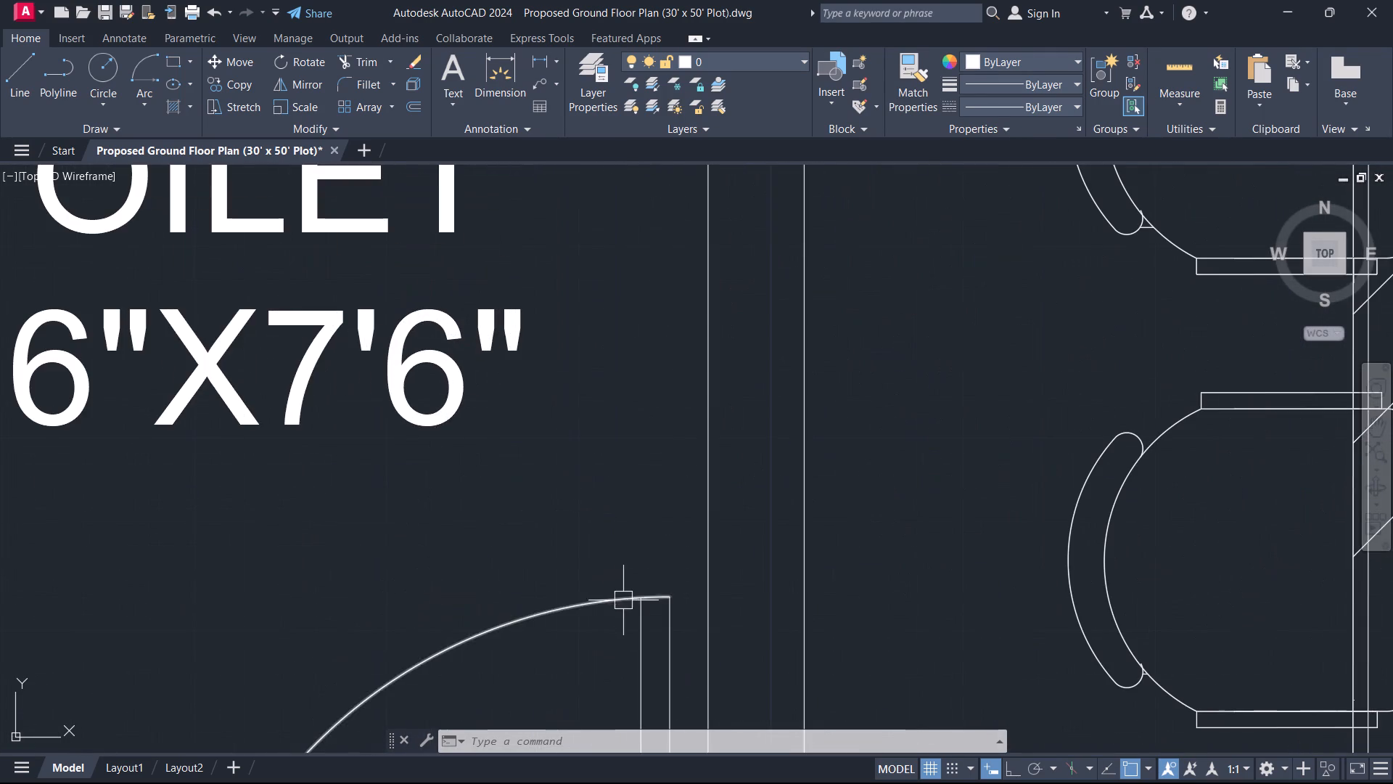
pyautogui.scroll(2, 636, 611)
pyautogui.scroll(-6, 711, 572)
pyautogui.scroll(2, 1000, 316)
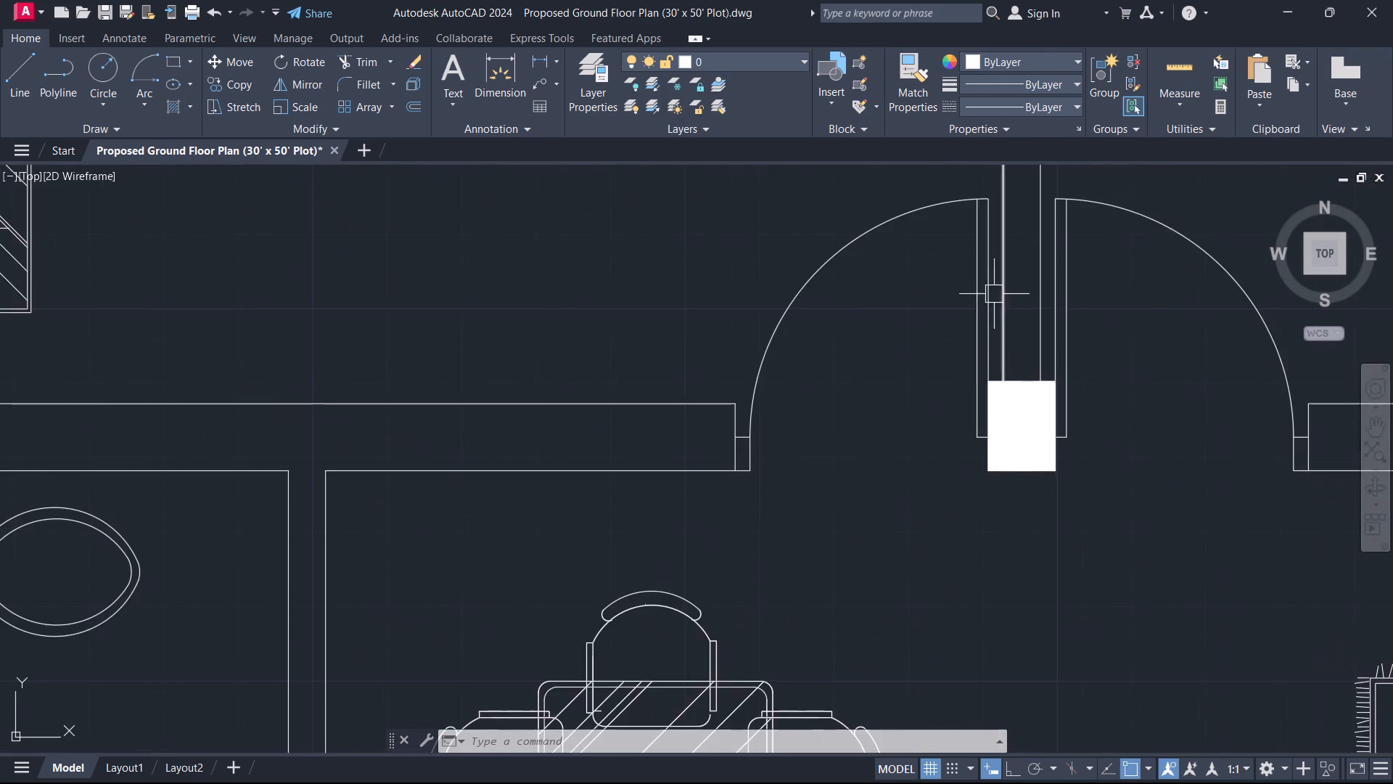
pyautogui.scroll(1, 994, 293)
pyautogui.moveTo(994, 290); pyautogui.dragTo(873, 613, button='middle')
pyautogui.scroll(2, 885, 486)
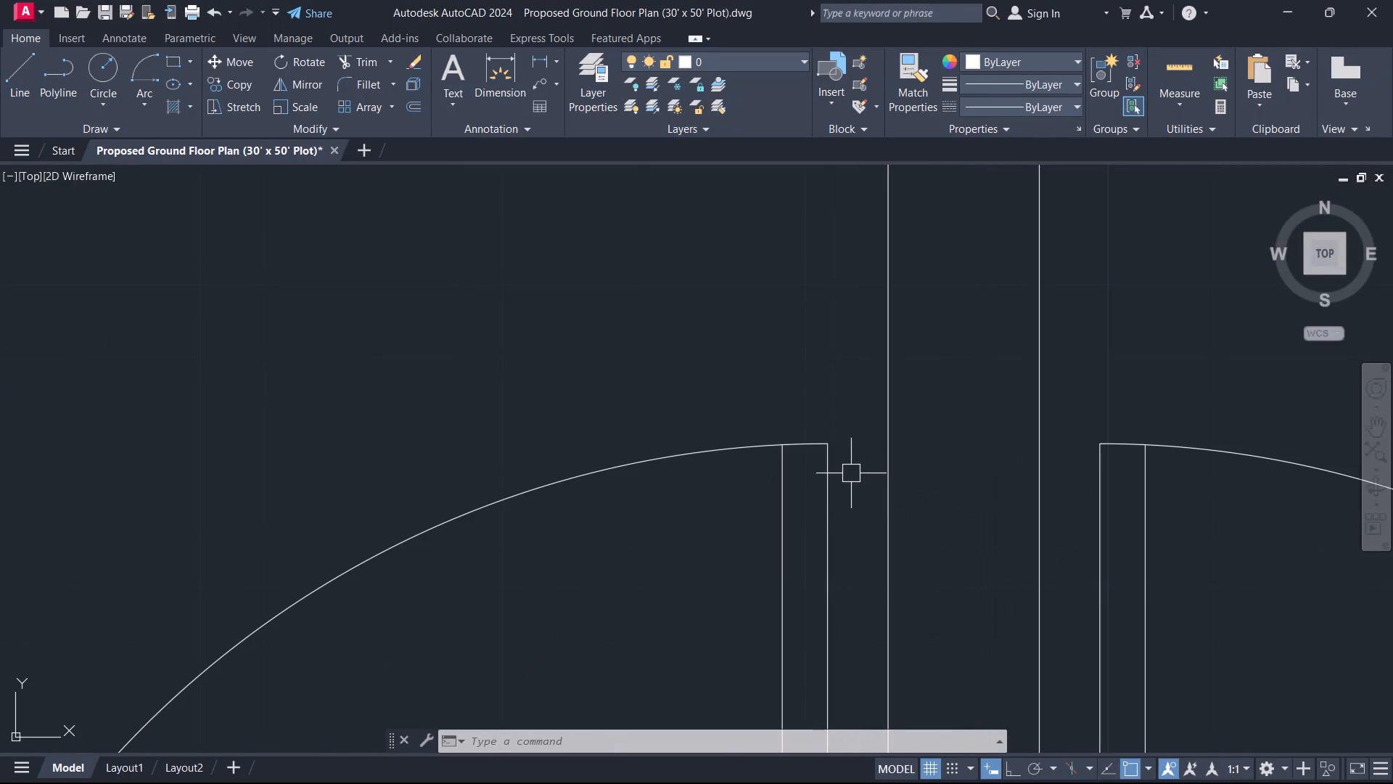
pyautogui.scroll(-3, 1041, 500)
pyautogui.moveTo(1090, 571); pyautogui.dragTo(908, 0, button='middle')
pyautogui.scroll(-4, 1144, 690)
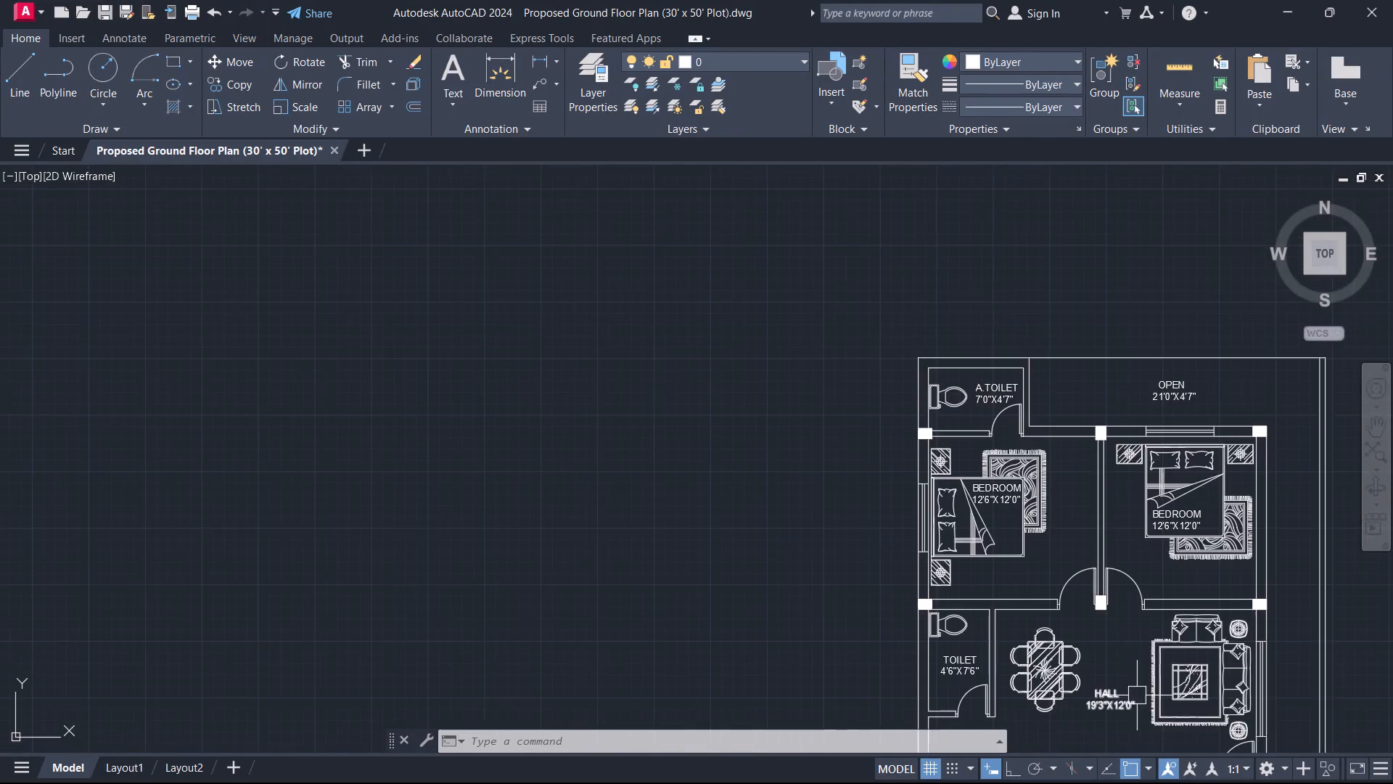
pyautogui.moveTo(1131, 690); pyautogui.dragTo(1056, 406, button='middle')
pyautogui.scroll(2, 1063, 424)
pyautogui.moveTo(1141, 535); pyautogui.dragTo(834, 636, button='middle')
pyautogui.scroll(1, 1128, 526)
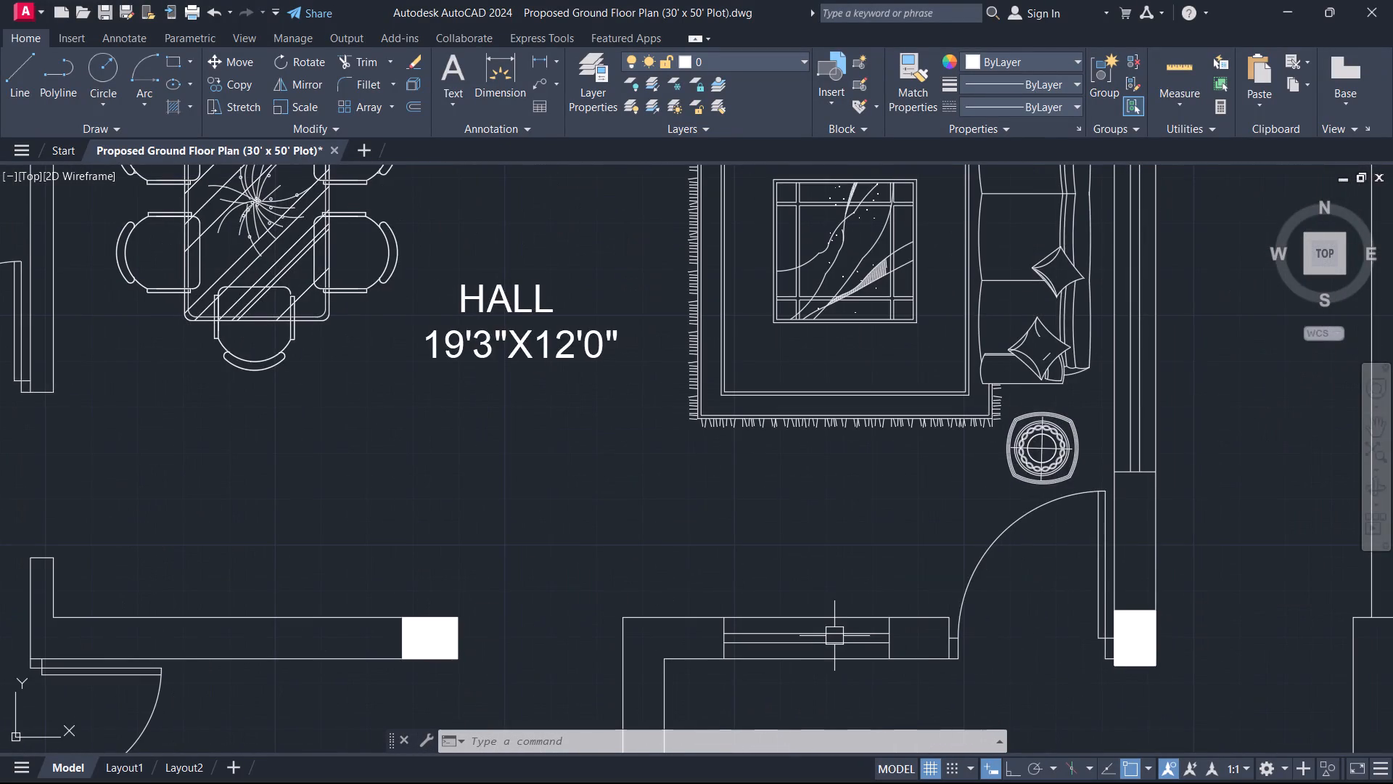
pyautogui.scroll(-3, 777, 640)
pyautogui.moveTo(721, 615); pyautogui.dragTo(953, 411, button='middle')
pyautogui.scroll(3, 929, 426)
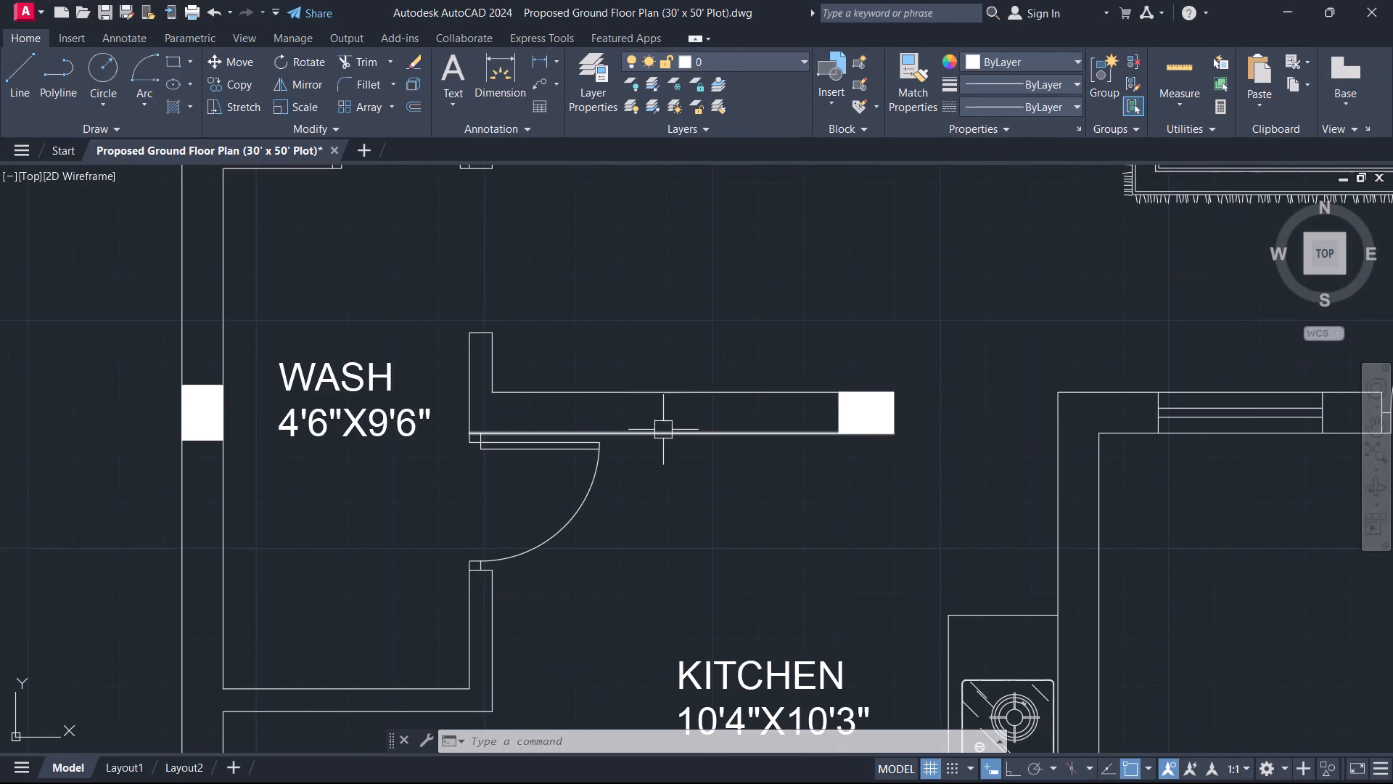
pyautogui.scroll(-3, 638, 489)
pyautogui.moveTo(713, 562); pyautogui.dragTo(765, 429, button='middle')
pyautogui.scroll(1, 738, 438)
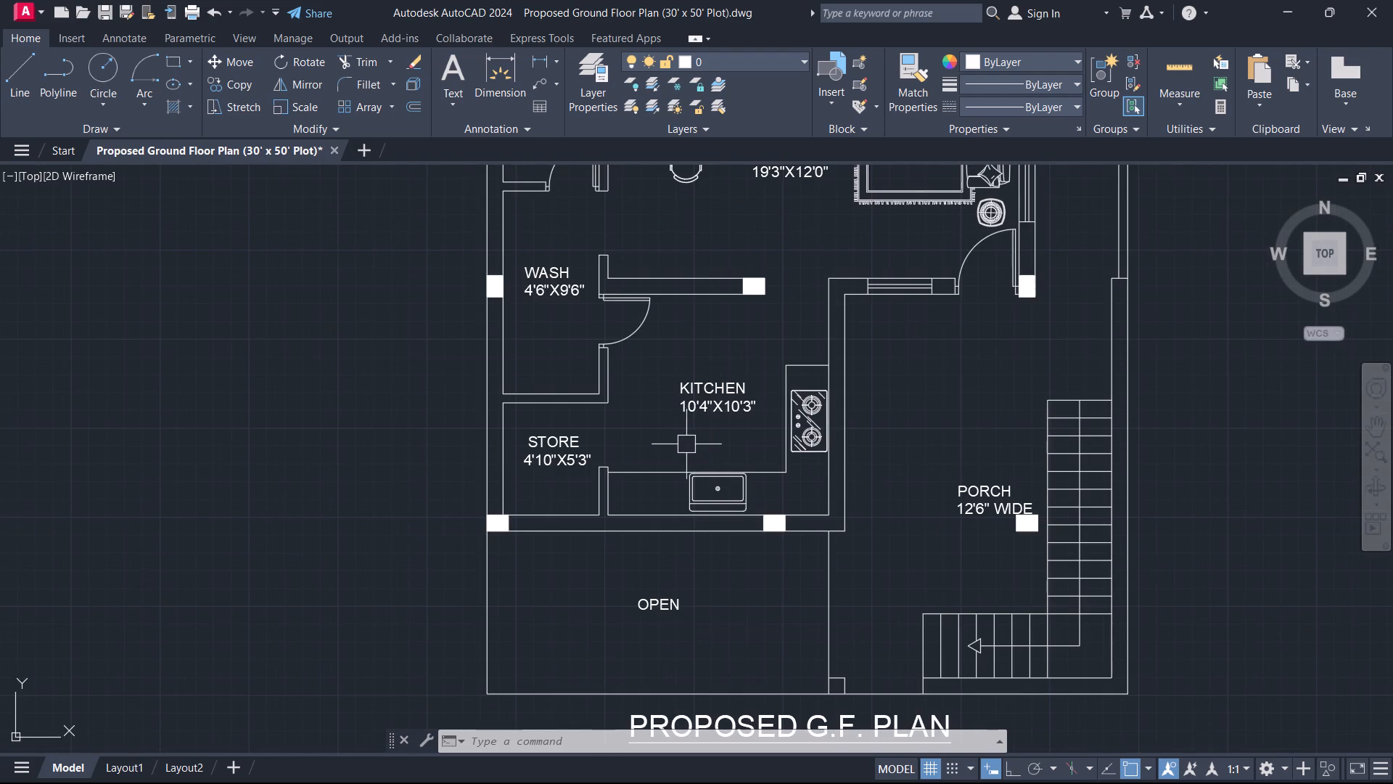
# Move the whole column-centreline plan with its grid bubbles straight west, closer to the furnished plan, with ortho on.
pyautogui.scroll(-2, 672, 446)
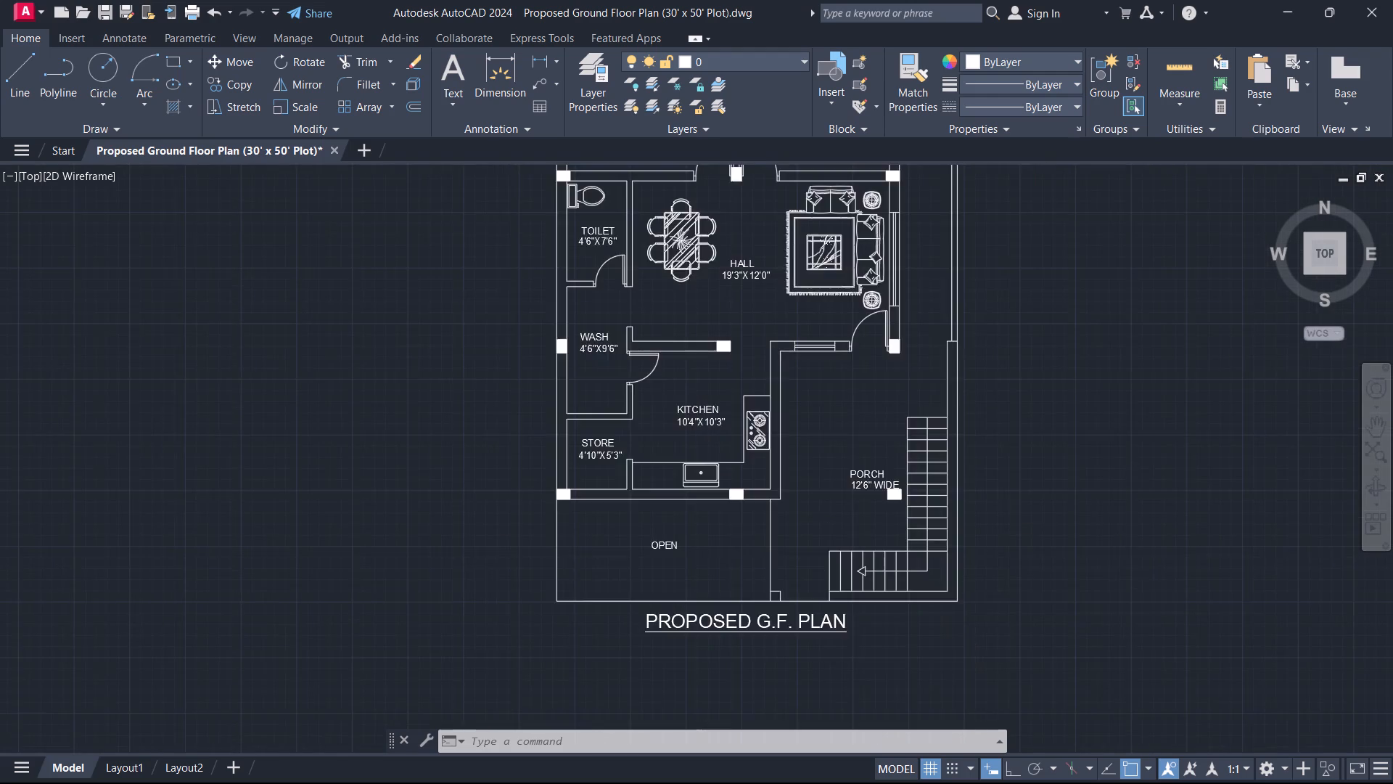
pyautogui.scroll(-1, 672, 446)
pyautogui.moveTo(803, 446); pyautogui.dragTo(683, 509, button='middle')
pyautogui.click(1098, 616)
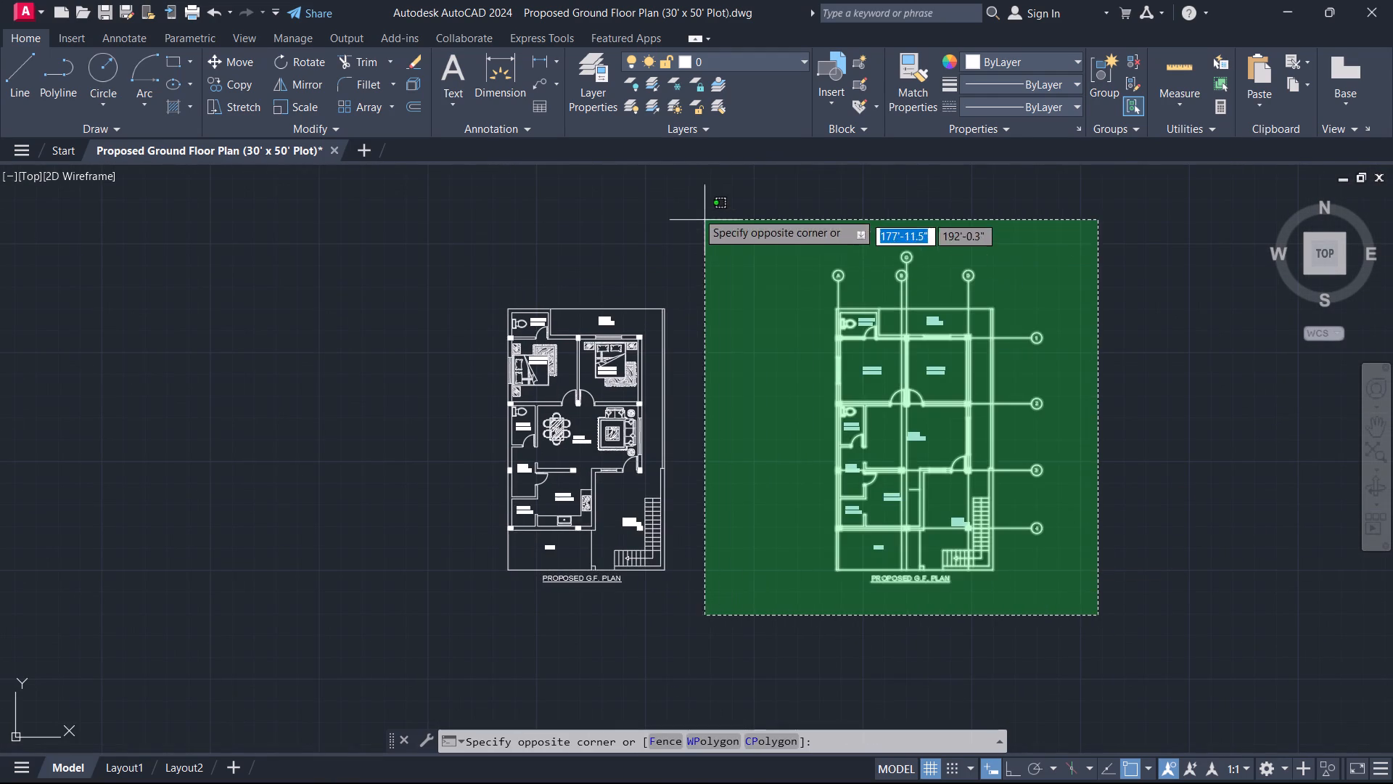
pyautogui.click(688, 196)
pyautogui.write('M')
pyautogui.press('space')
pyautogui.scroll(2, 832, 434)
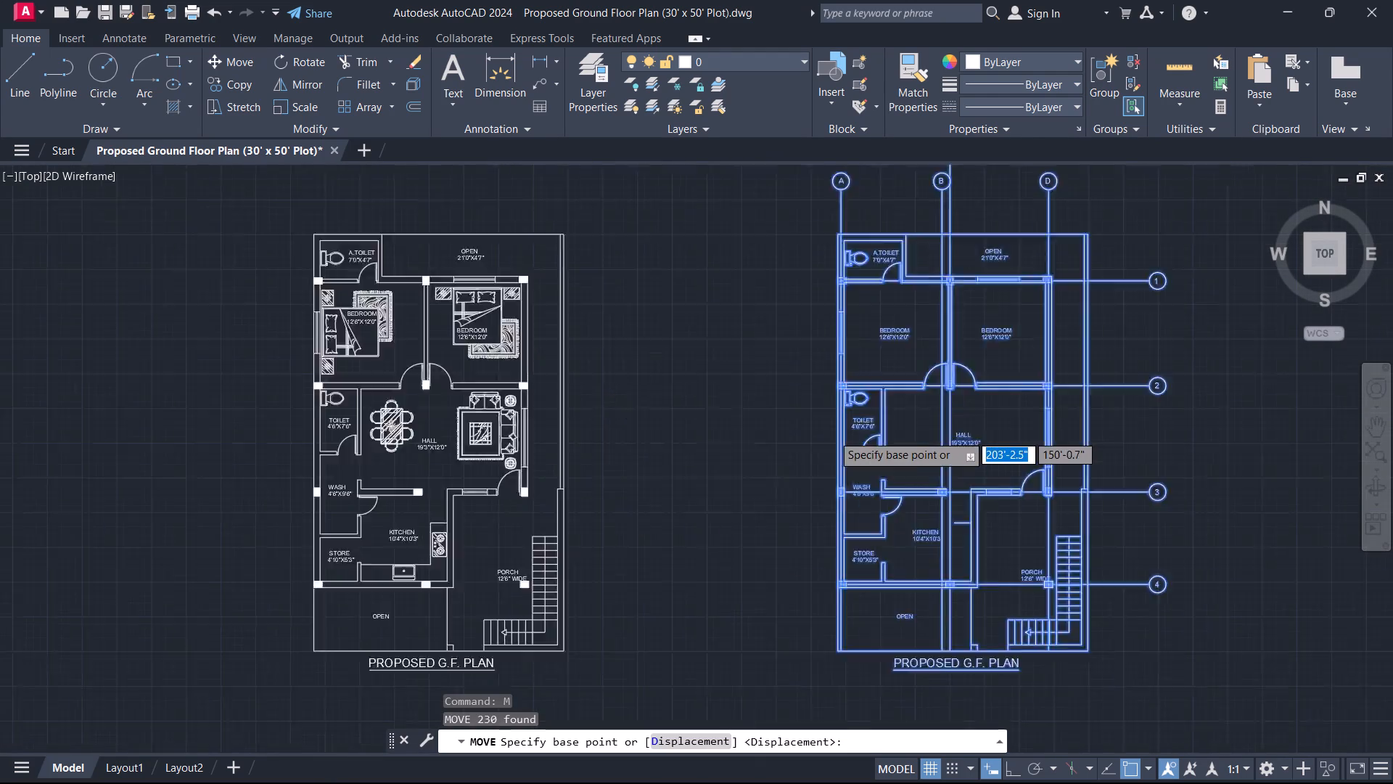
pyautogui.click(833, 434)
pyautogui.scroll(-1, 620, 427)
pyautogui.moveTo(620, 427); pyautogui.dragTo(810, 441, button='middle')
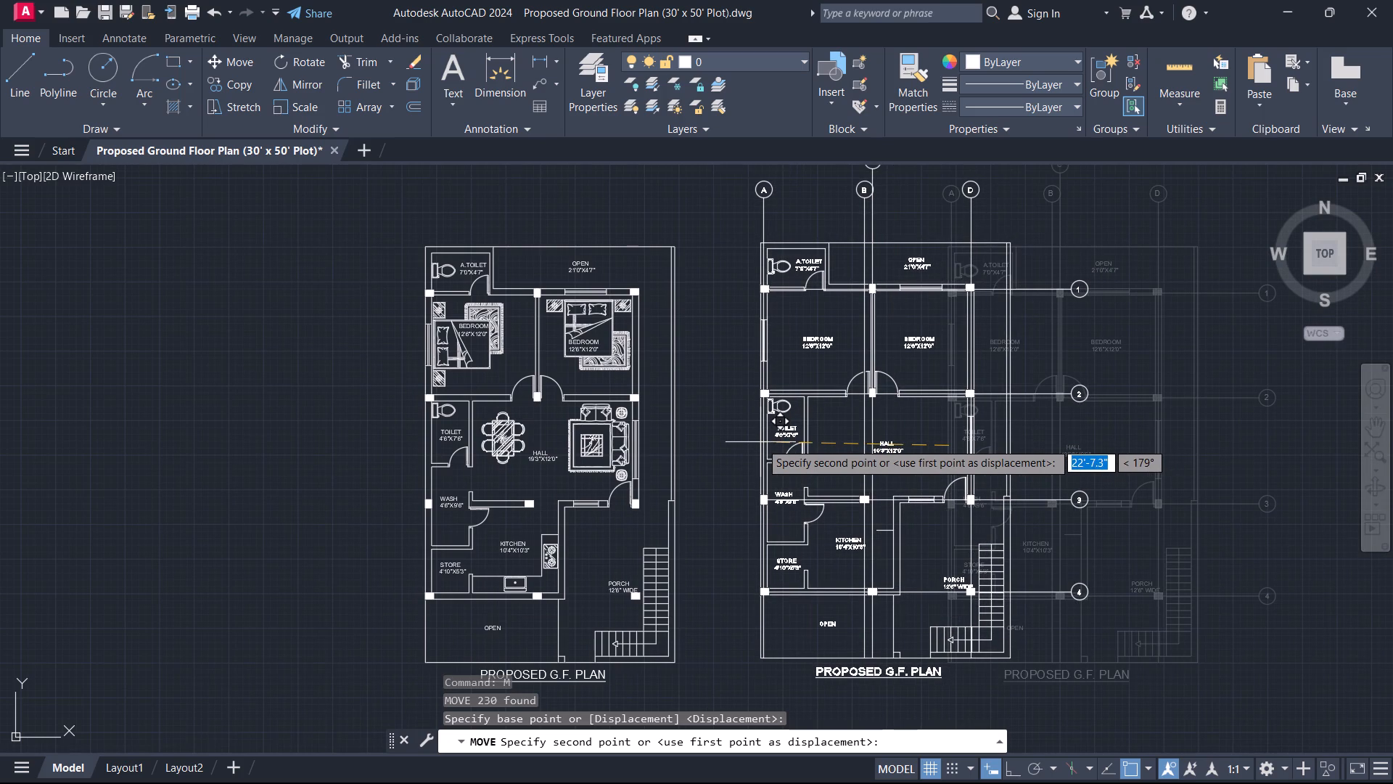
pyautogui.press('F8')
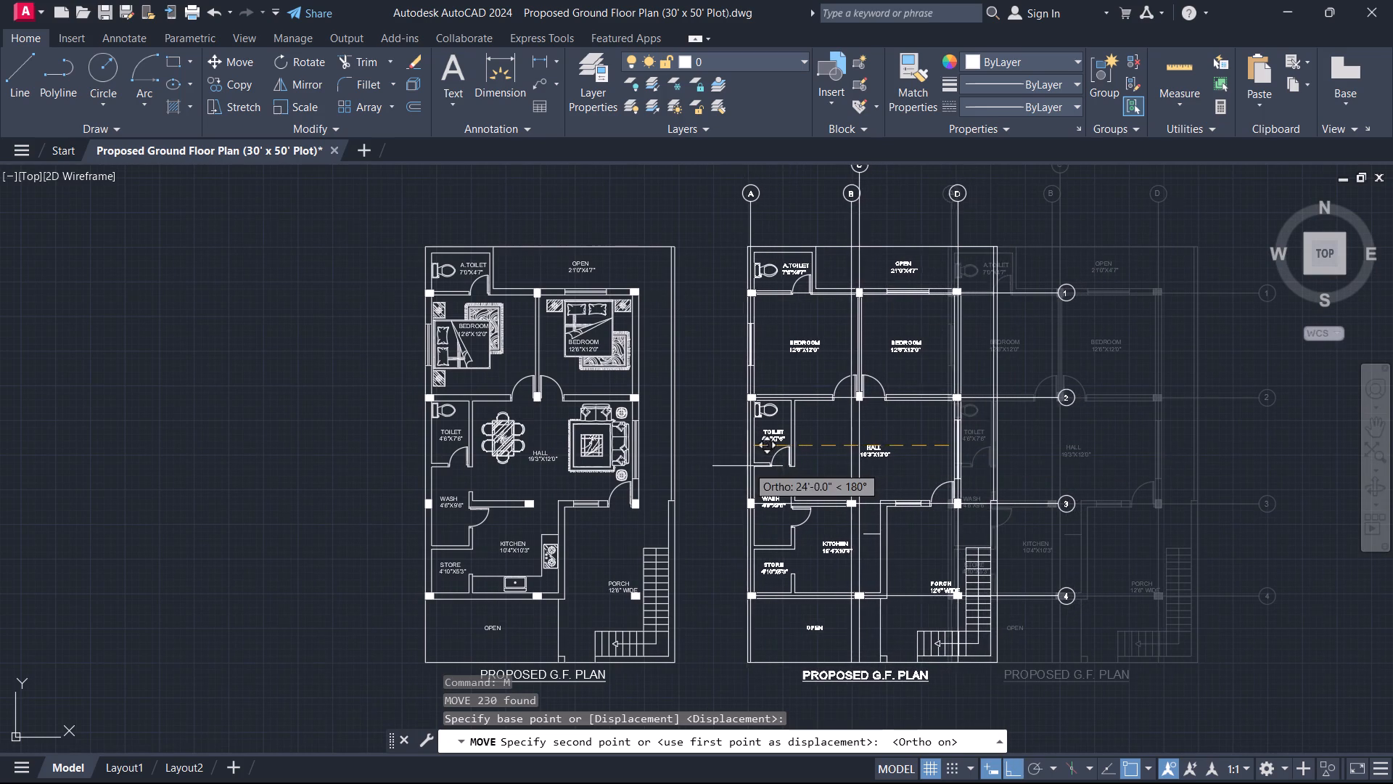
pyautogui.click(735, 460)
pyautogui.press('Escape')
# Open the plot settings for the model and set the paper size to ISO A4 (297.00 x 210.00 MM).
pyautogui.scroll(-2, 744, 486)
pyautogui.moveTo(744, 486); pyautogui.dragTo(857, 462, button='middle')
pyautogui.write('DW')
pyautogui.press('space')
pyautogui.click(638, 393)
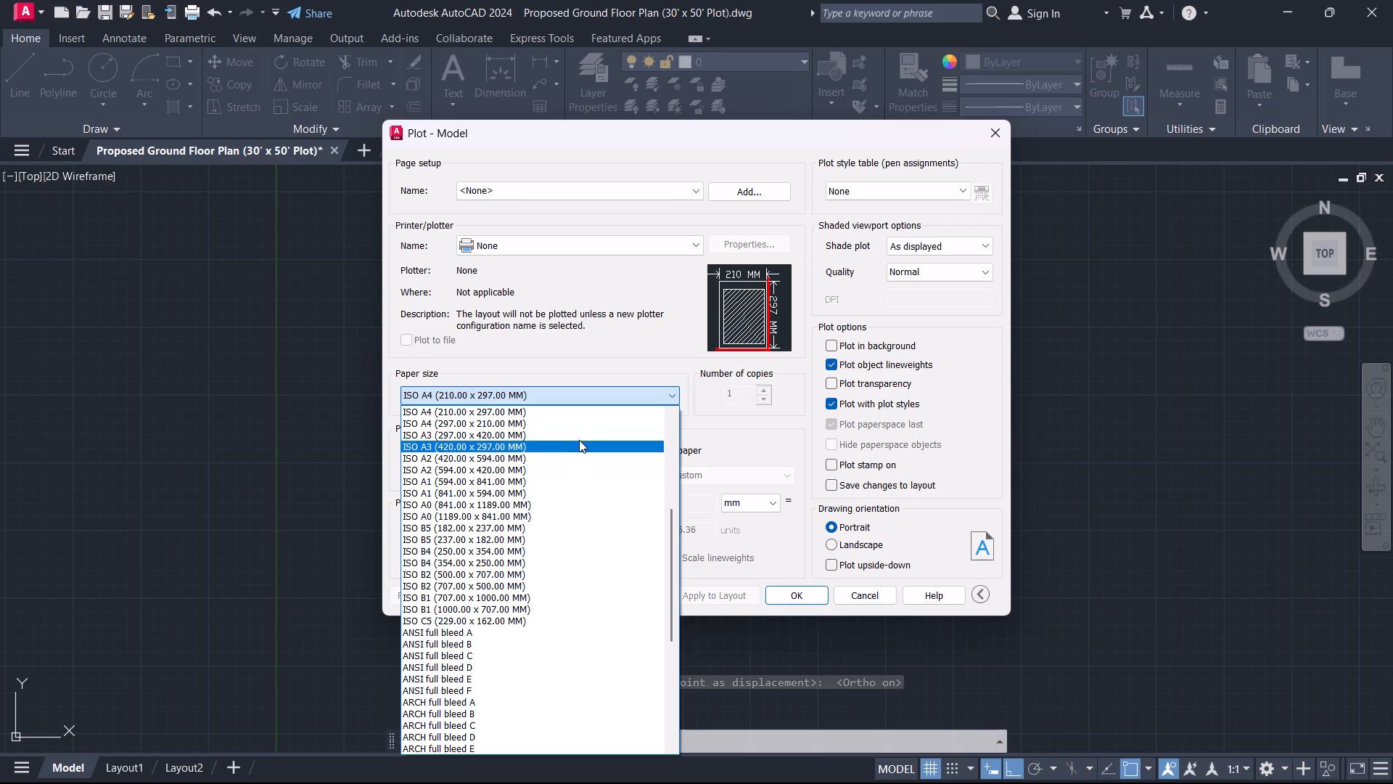
pyautogui.click(583, 421)
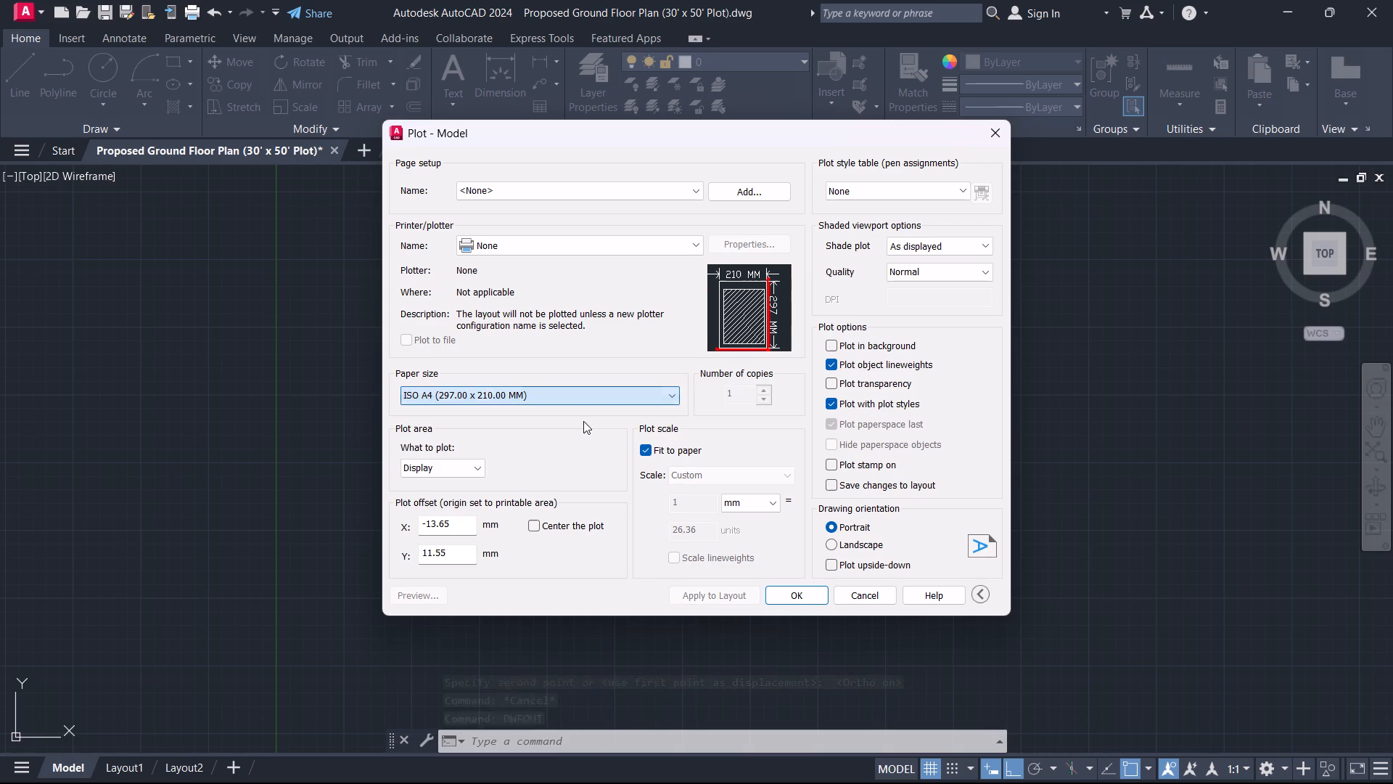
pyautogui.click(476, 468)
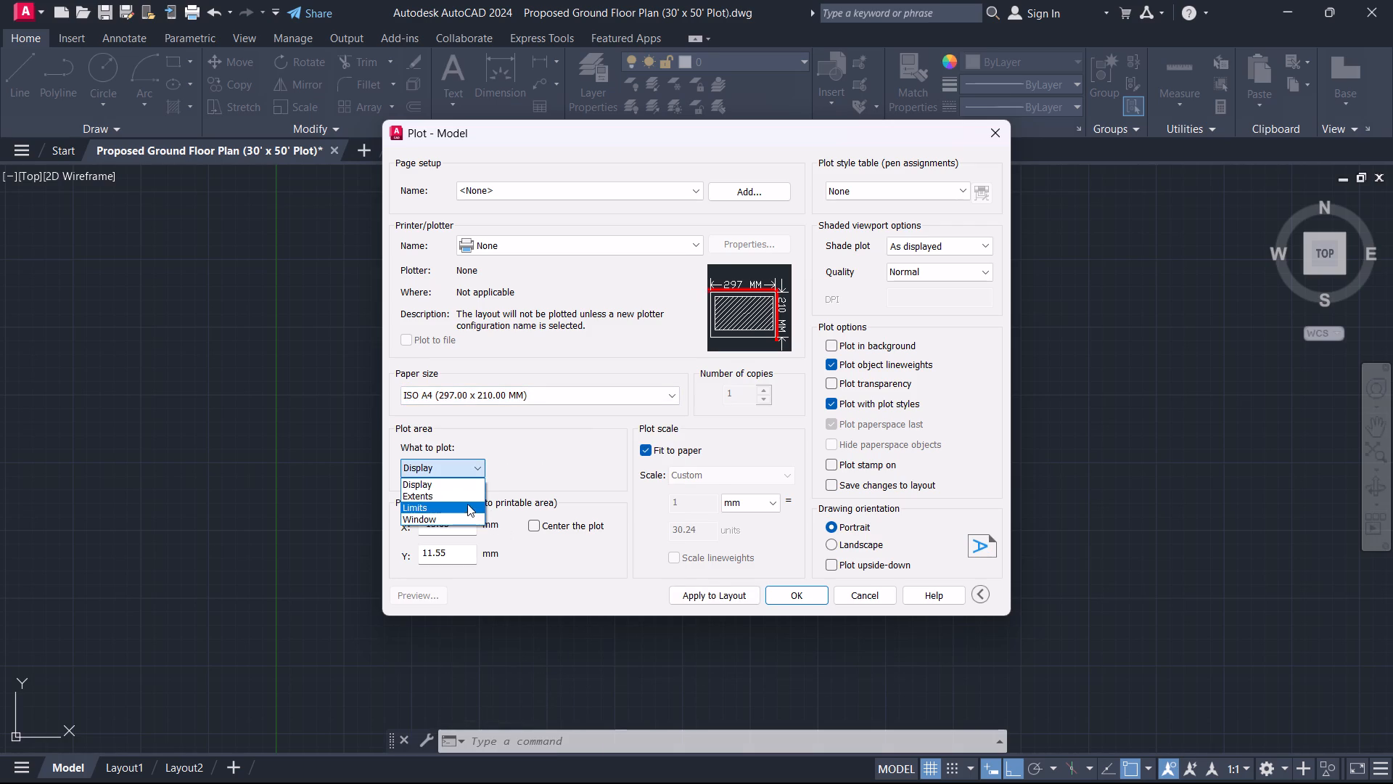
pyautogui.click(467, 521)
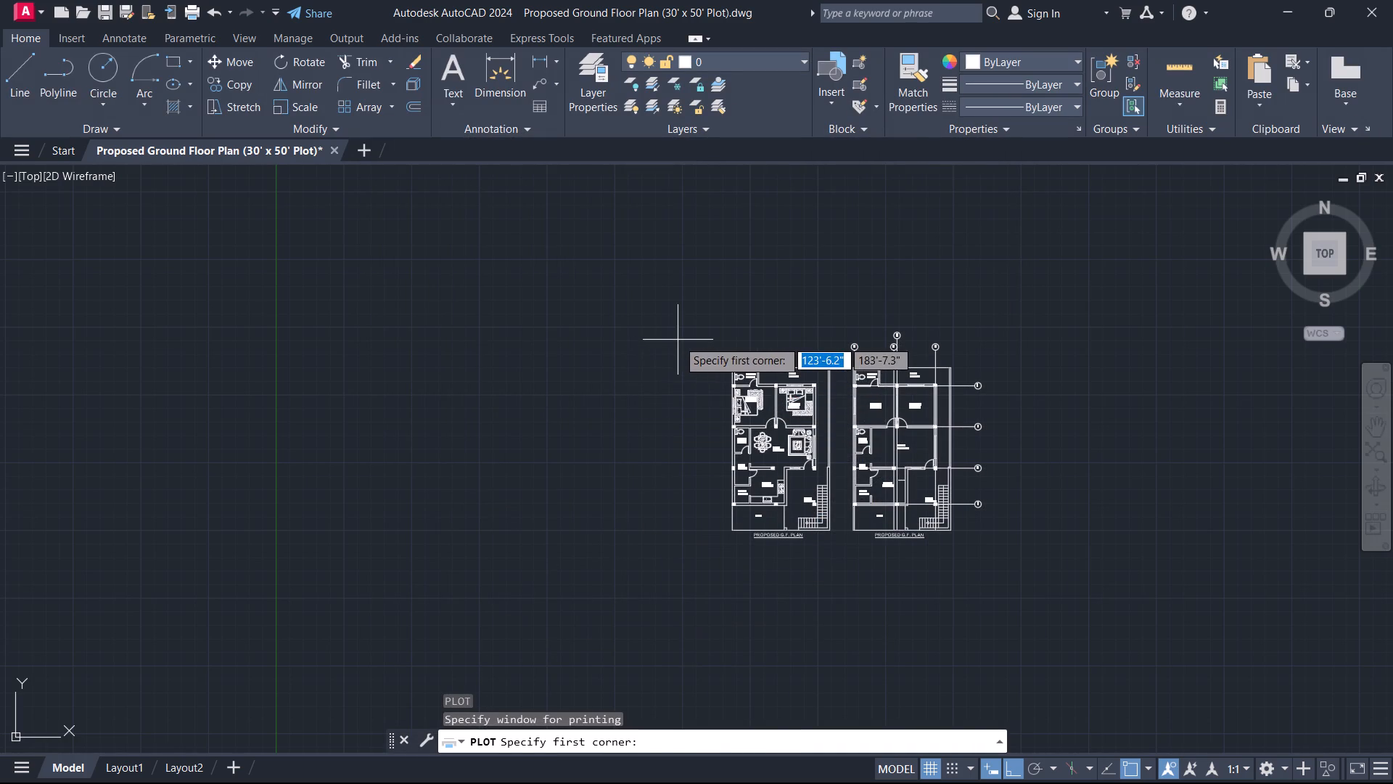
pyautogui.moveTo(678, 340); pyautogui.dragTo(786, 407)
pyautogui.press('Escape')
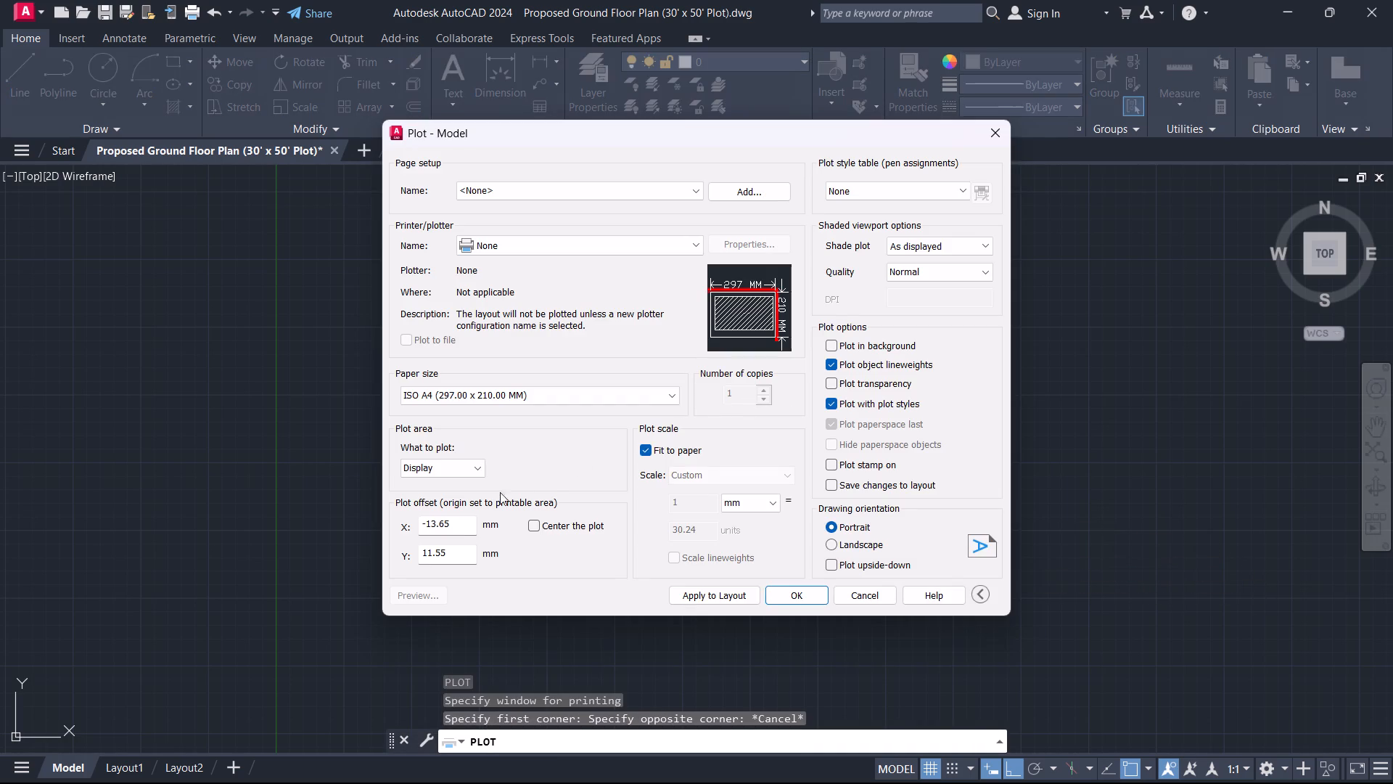
# Set the plotter to DWG To PDF.pc3.
pyautogui.click(535, 253)
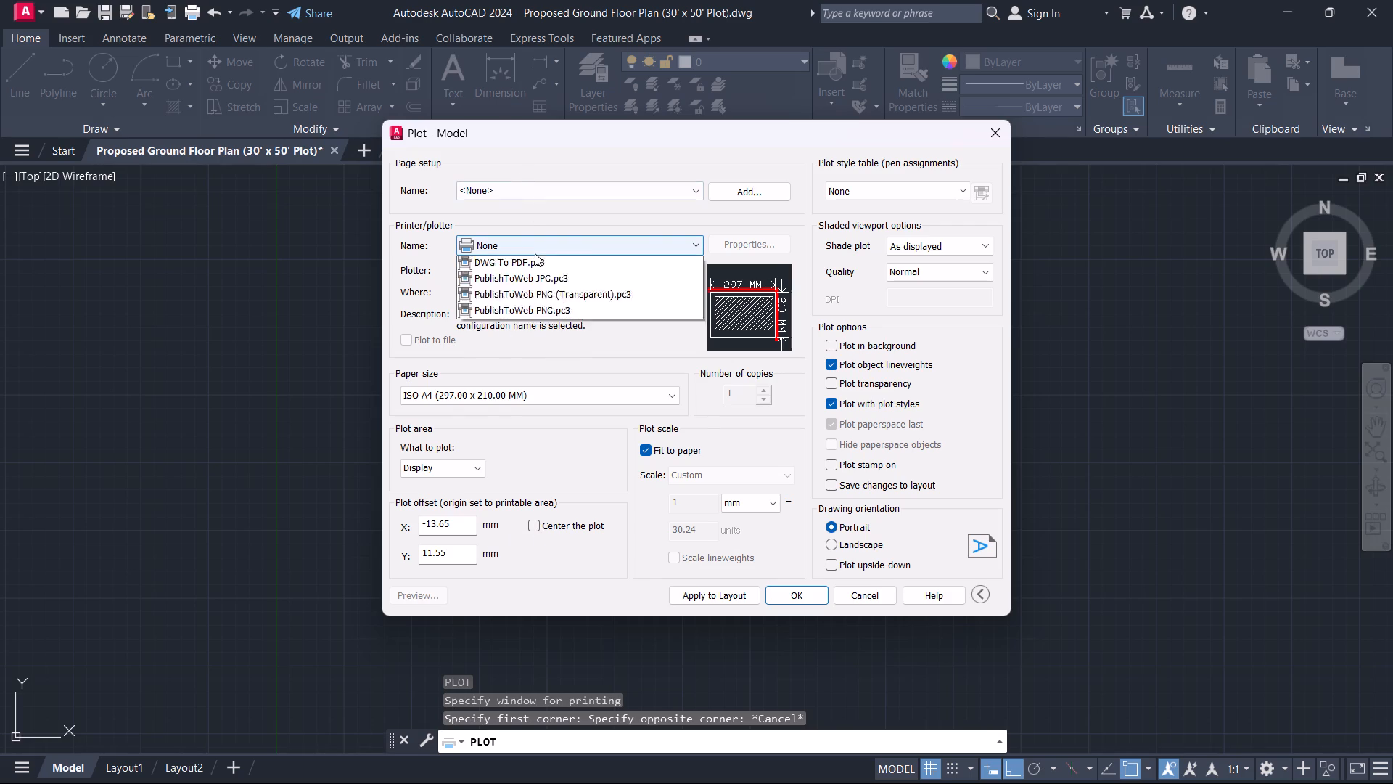
pyautogui.click(550, 430)
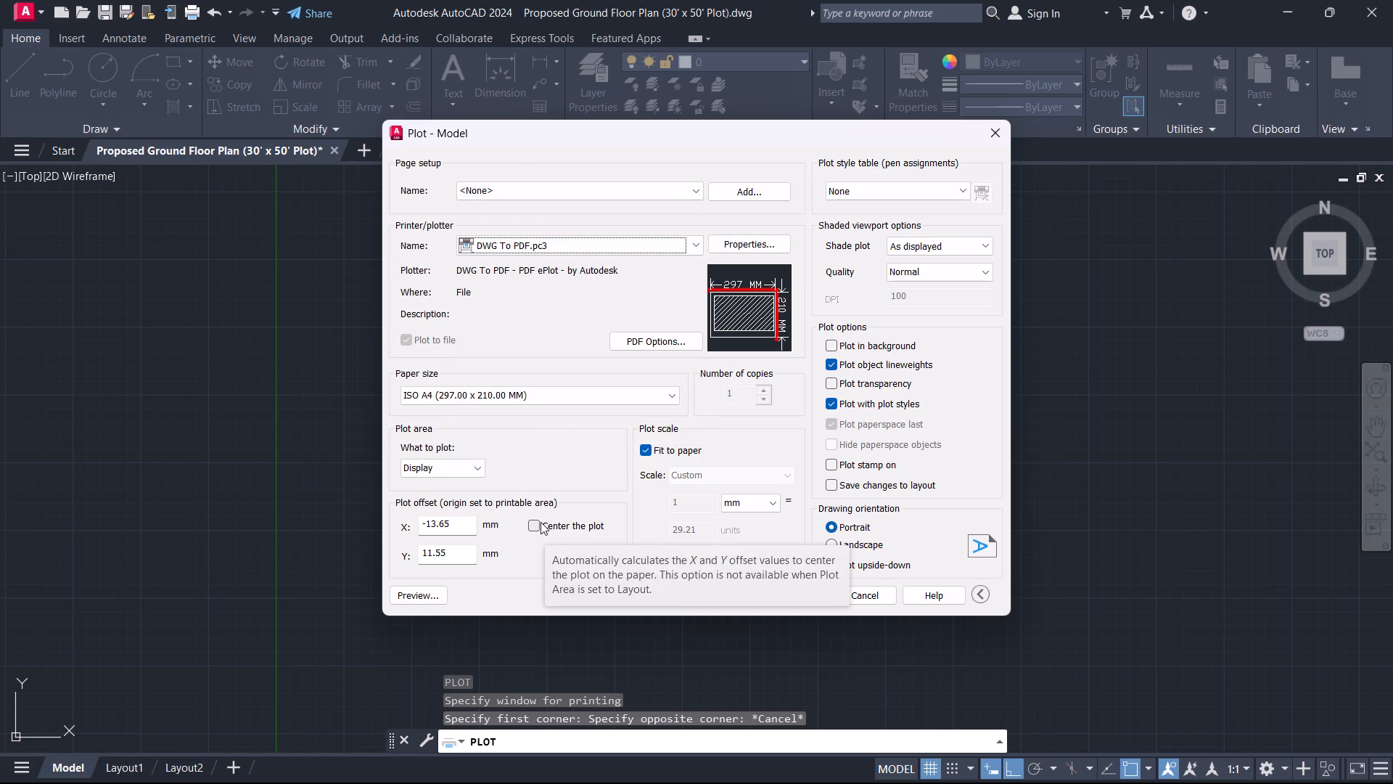
# Set the plot area to a window enclosing both the furnished plan and the column-centreline plan with its grid bubbles.
pyautogui.click(474, 466)
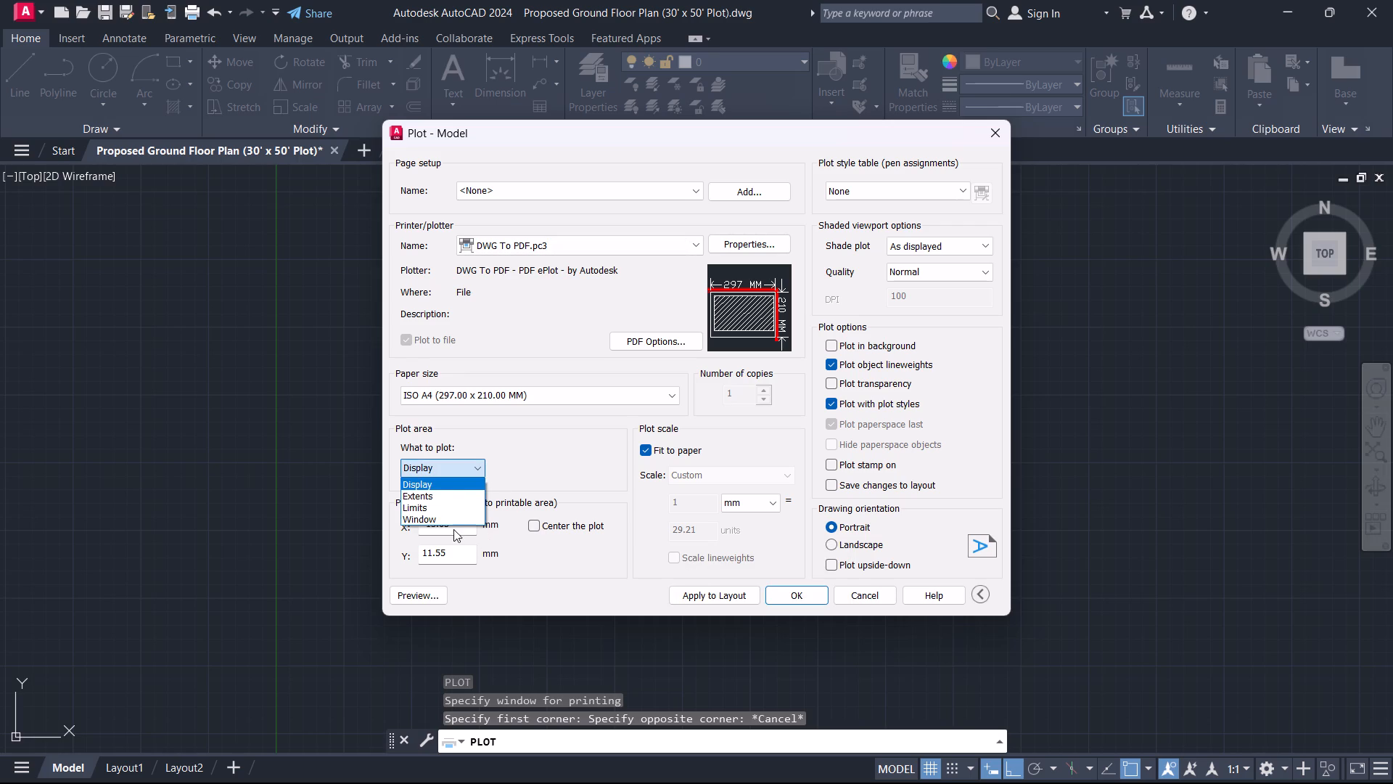
pyautogui.click(446, 521)
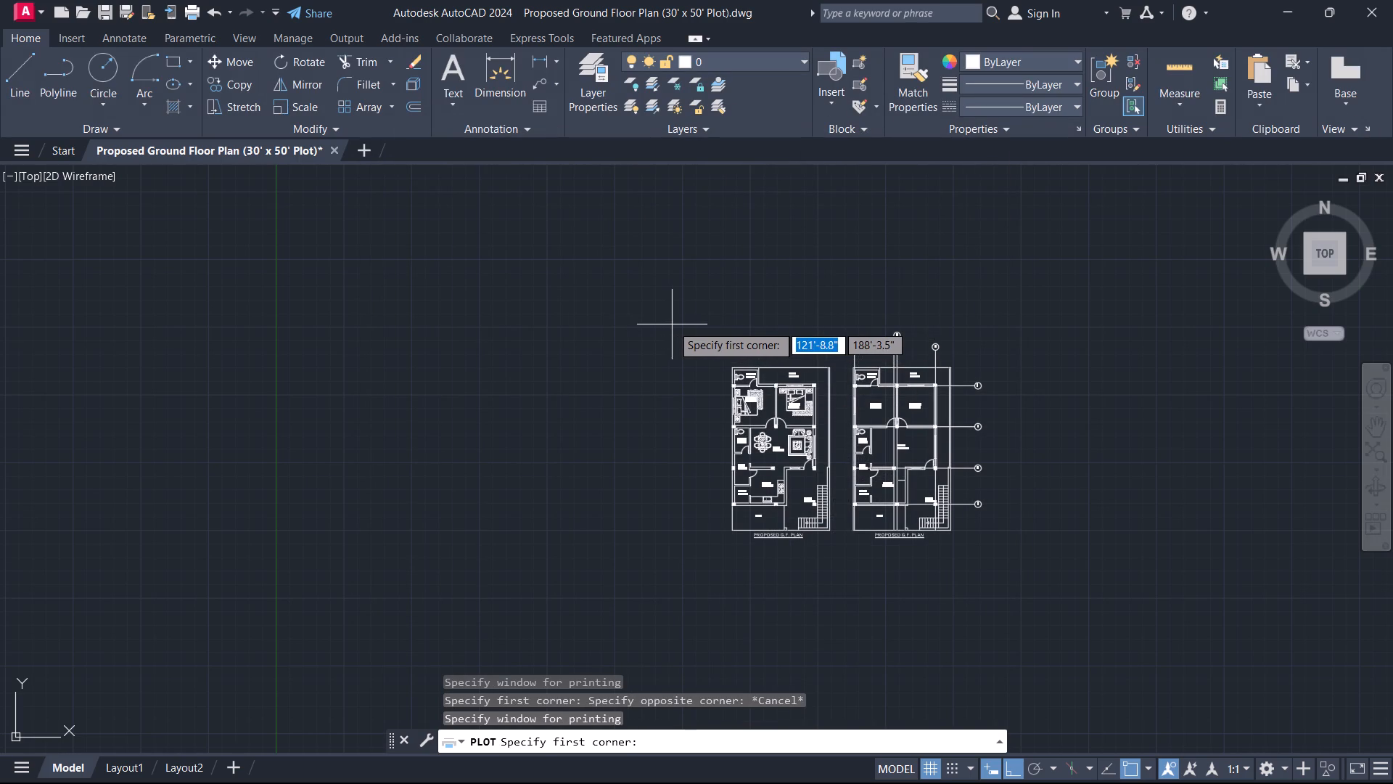
pyautogui.moveTo(674, 322); pyautogui.dragTo(997, 547)
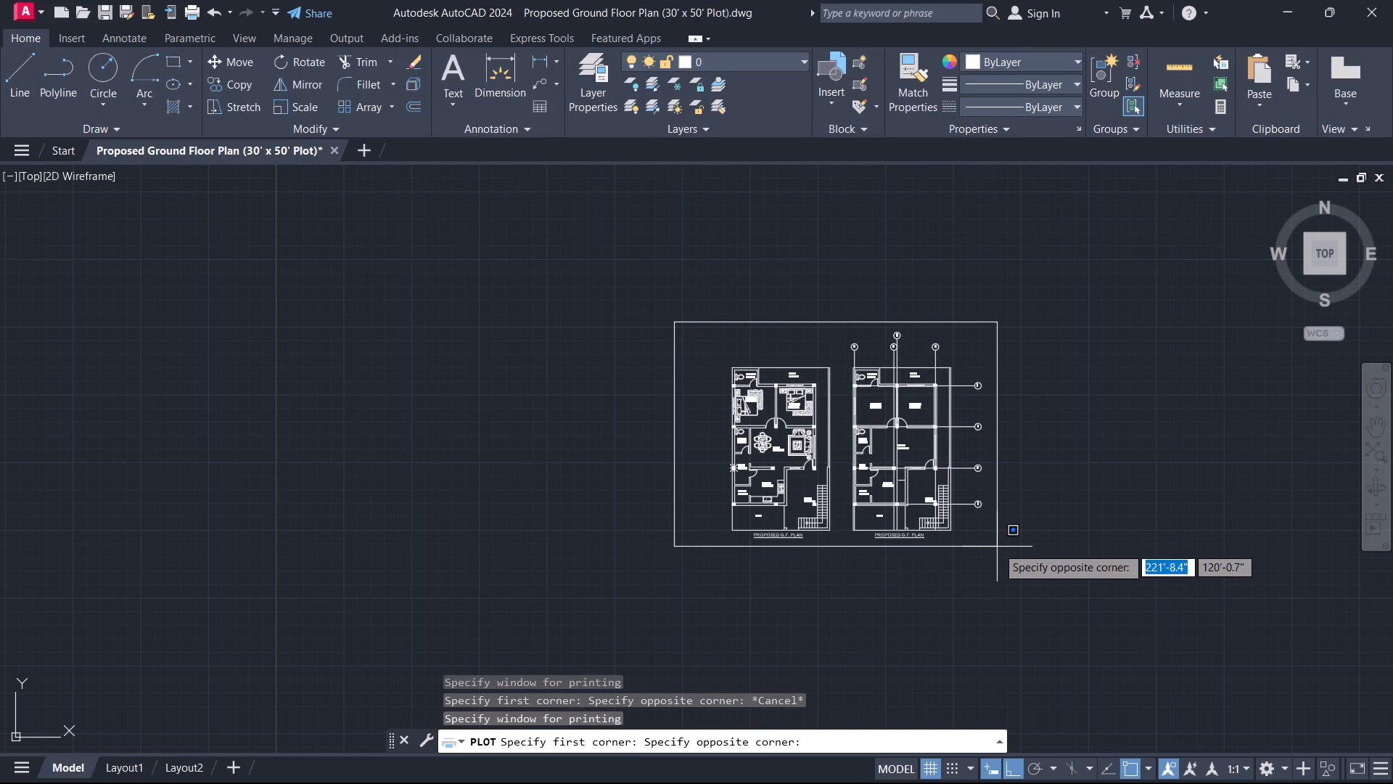
pyautogui.moveTo(997, 547); pyautogui.dragTo(997, 546)
pyautogui.click(997, 546)
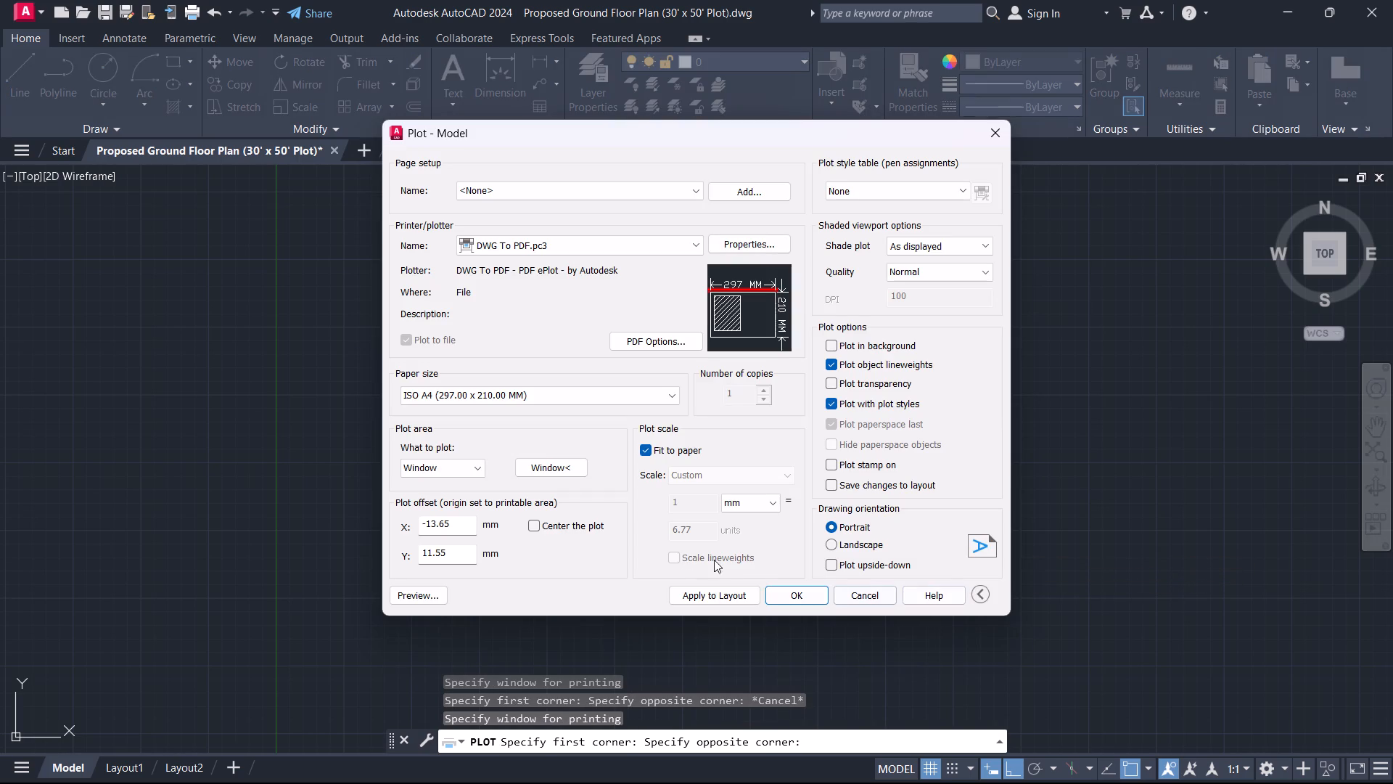
# Centre the plot, set Landscape orientation and Legacy wireframe shade plot, and apply these plot settings to the layout.
pyautogui.click(556, 526)
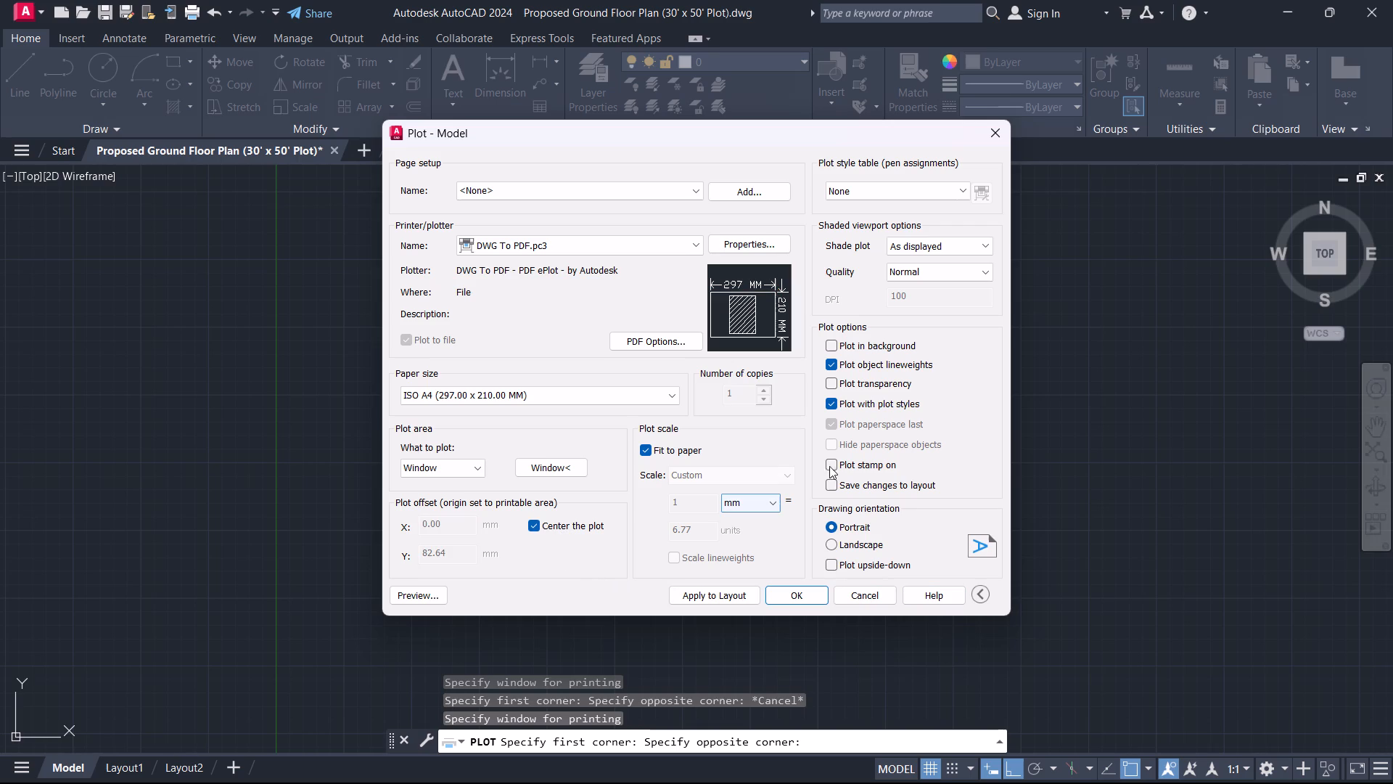
pyautogui.click(850, 543)
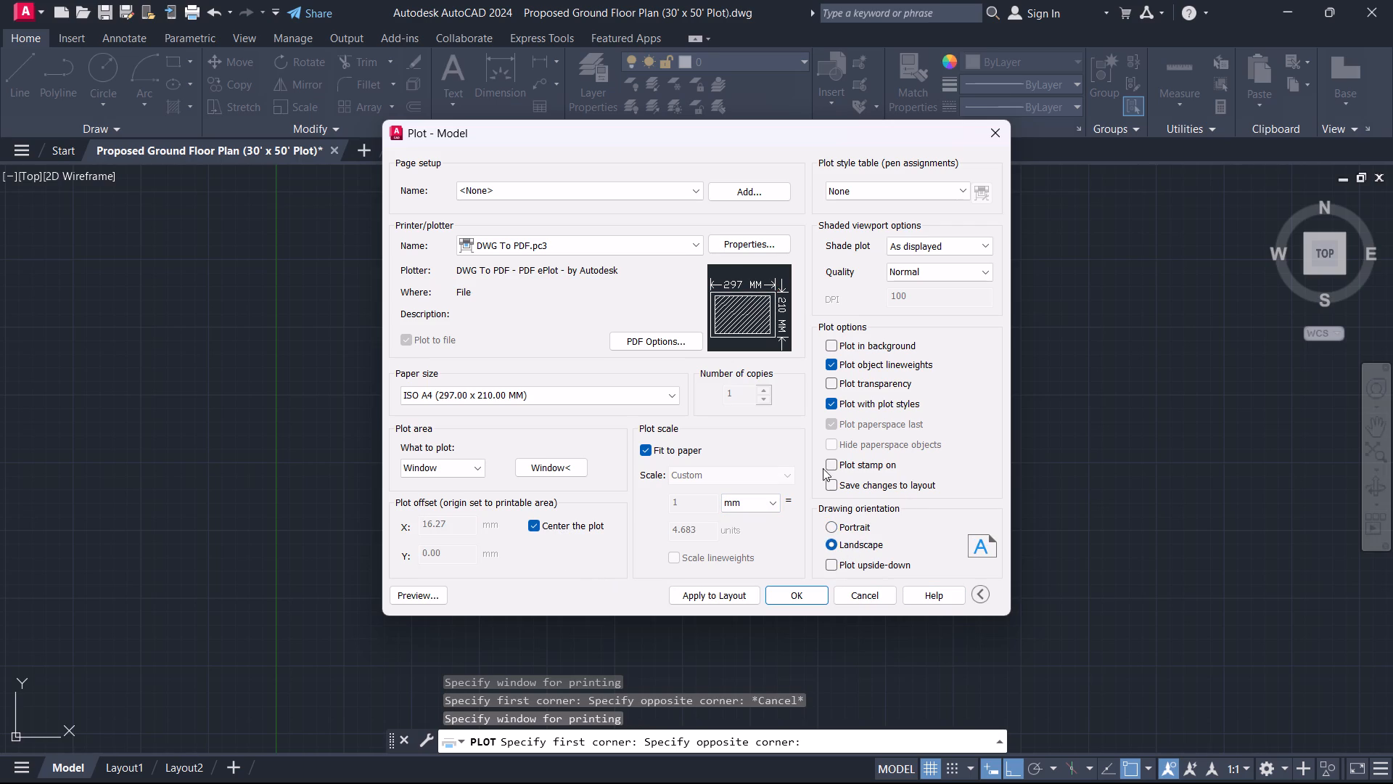
pyautogui.click(950, 234)
pyautogui.click(953, 246)
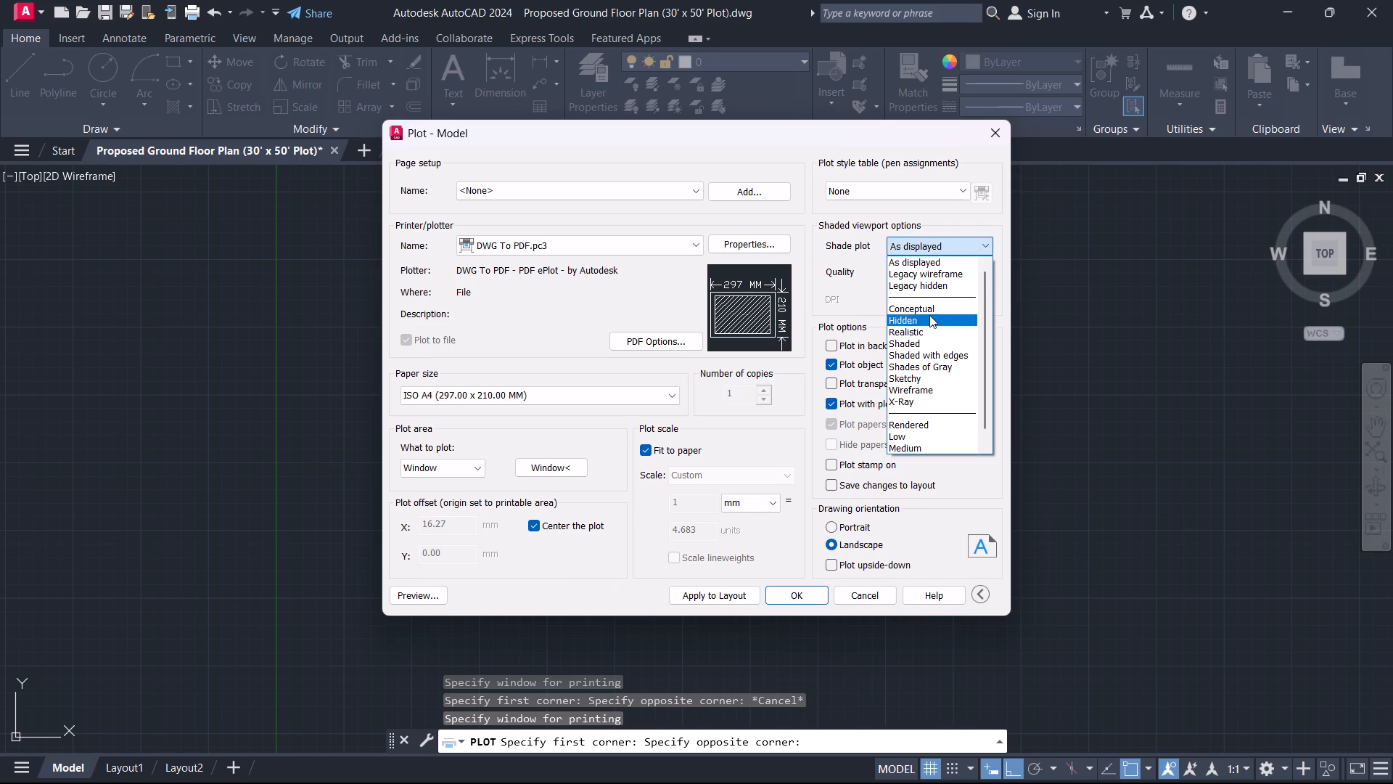
pyautogui.click(938, 277)
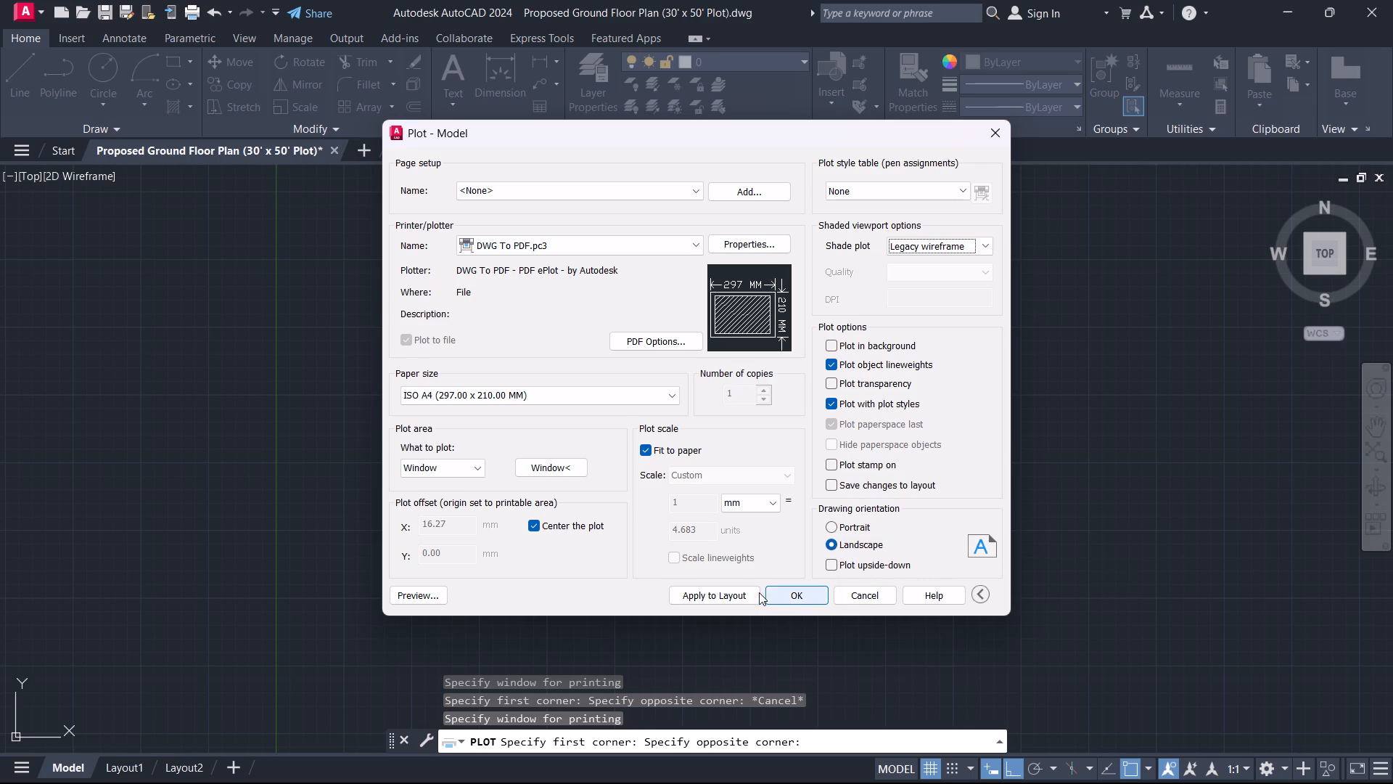
pyautogui.click(736, 597)
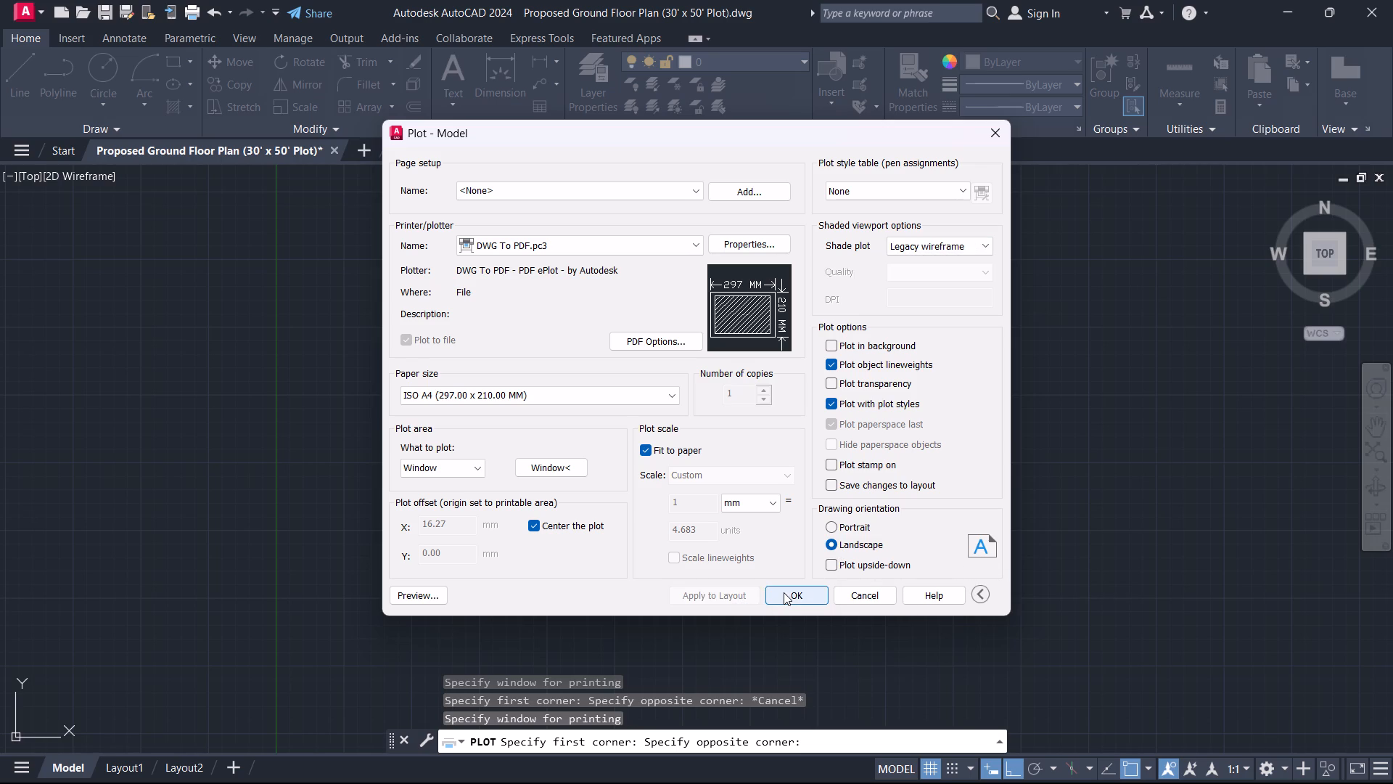
# Plot to Proposed Ground Floor Plan (30' x 50' Plot)-Model.pdf in the desktop's SYMBIOSIS SOLUTIONS internship folder.
pyautogui.click(784, 592)
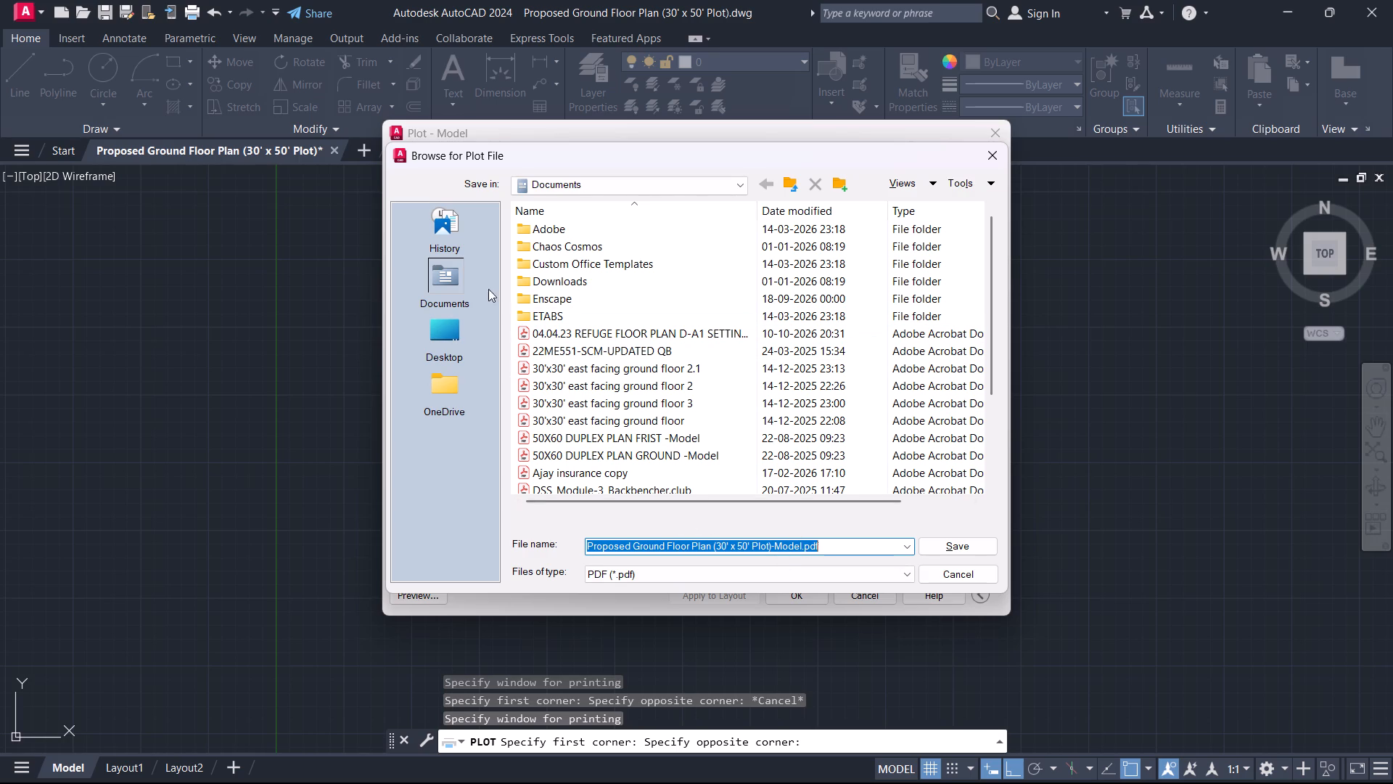
pyautogui.click(449, 338)
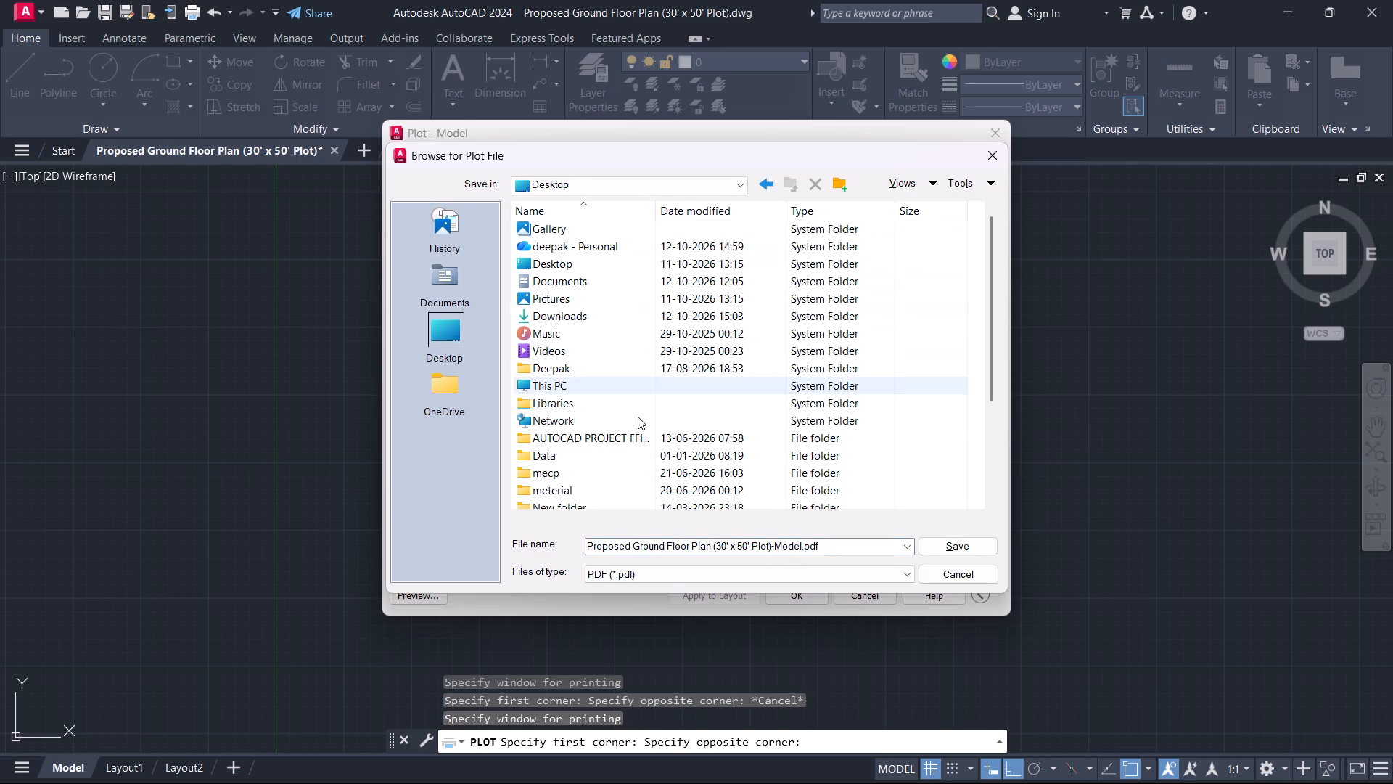
pyautogui.scroll(-3, 637, 449)
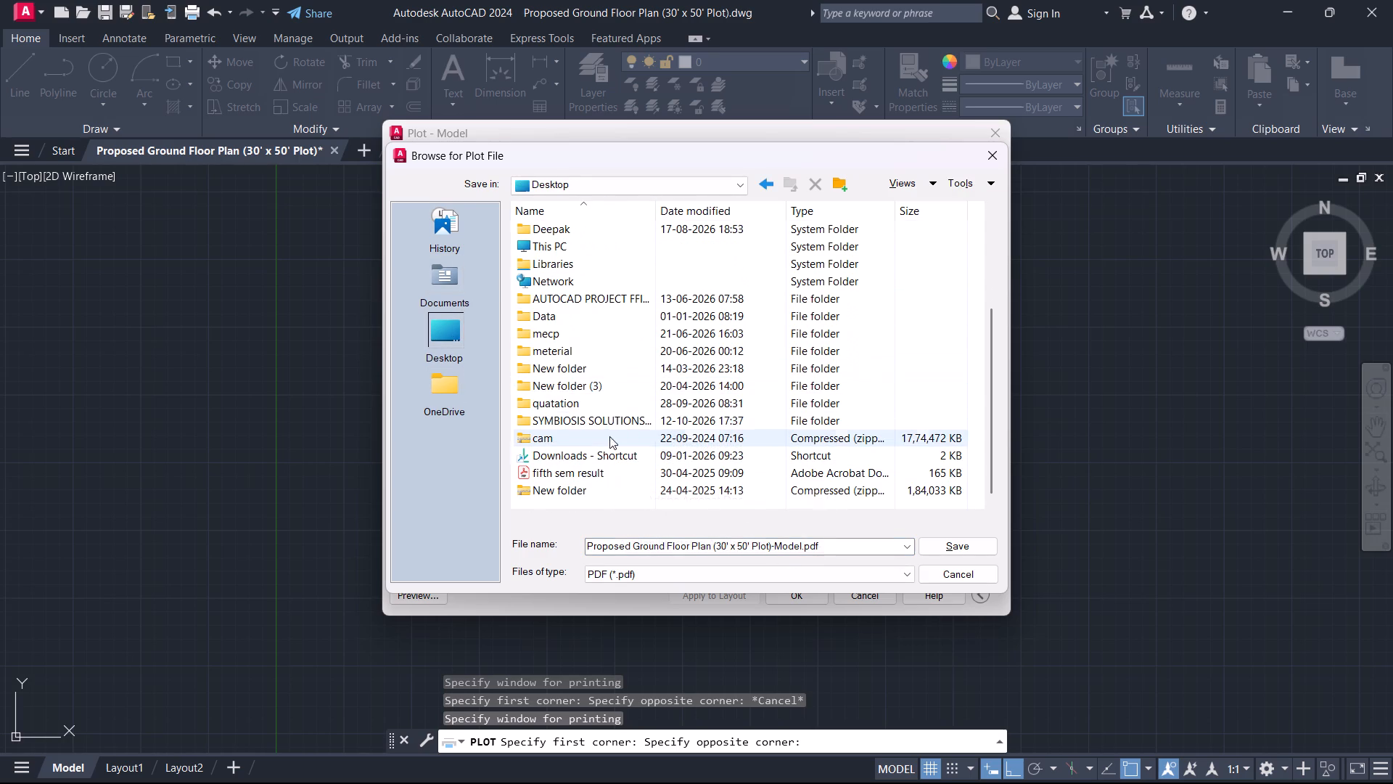
pyautogui.doubleClick(615, 424)
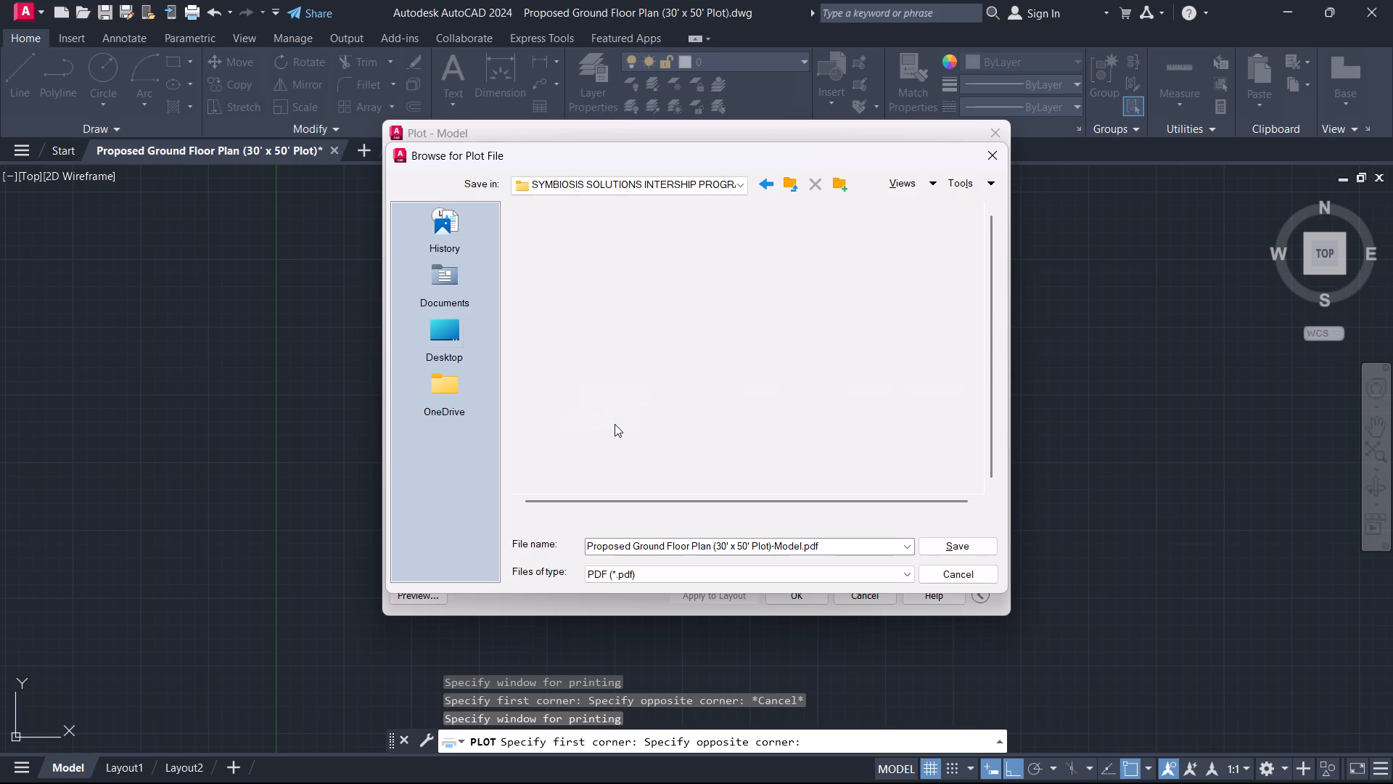
pyautogui.click(972, 545)
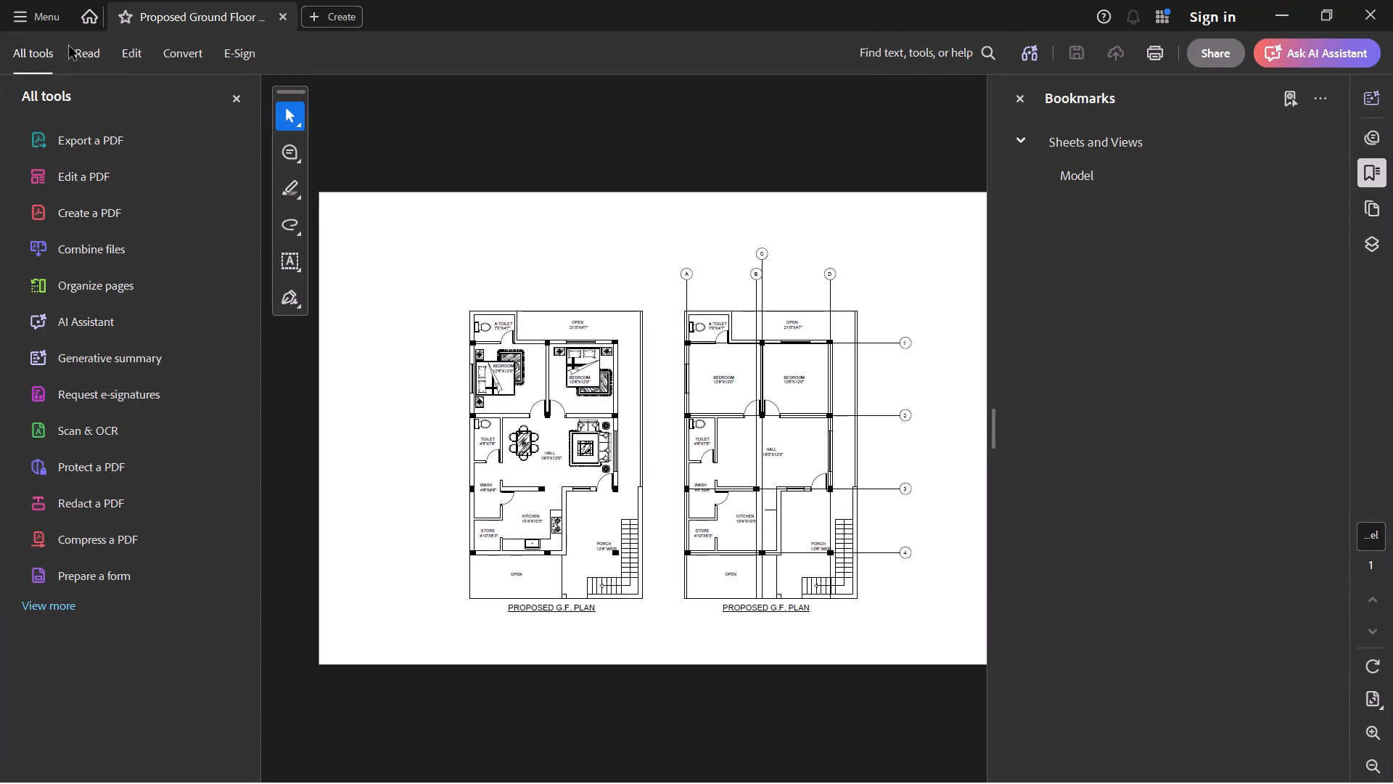
# Examine both plans, their room labels and grid bubbles in the plotted PDF in Adobe Acrobat, and close it.
pyautogui.click(243, 107)
pyautogui.scroll(4, 437, 412)
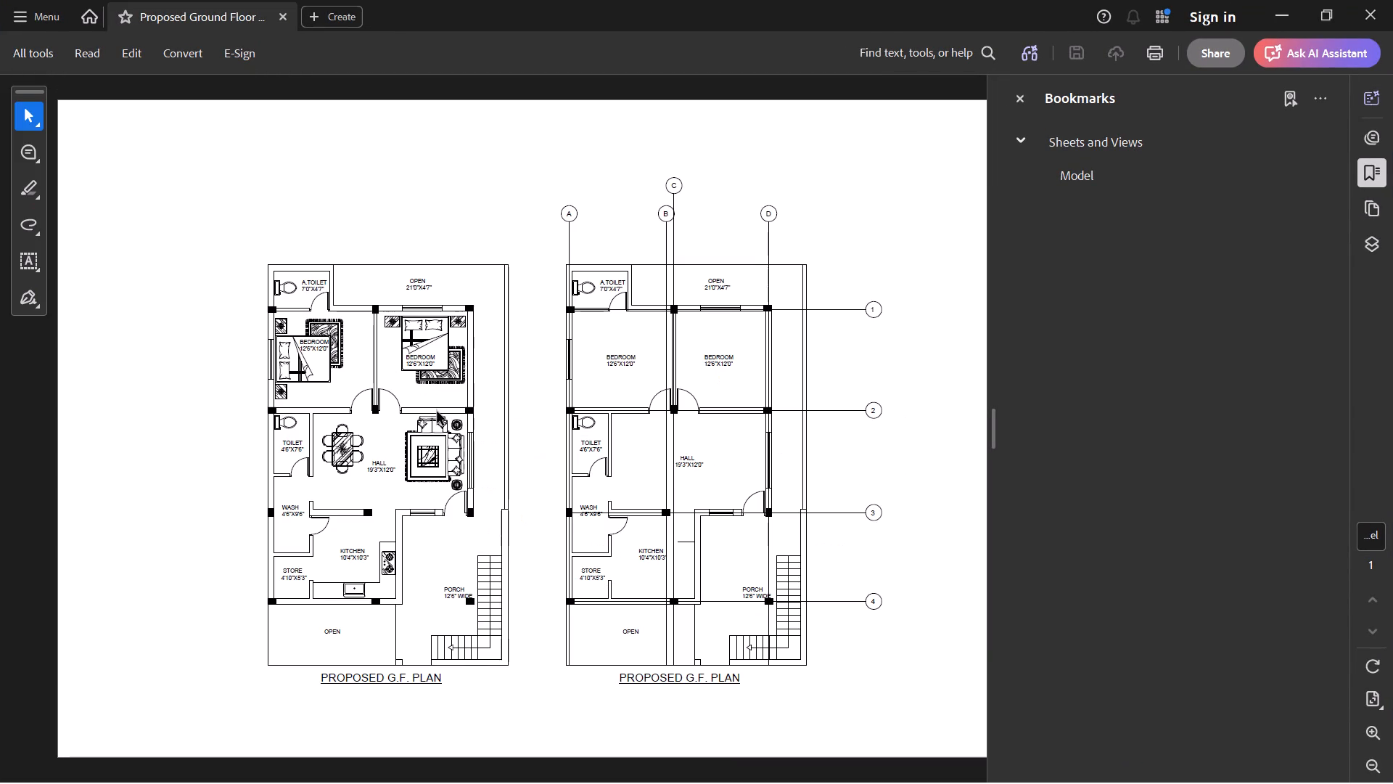
pyautogui.scroll(5, 435, 403)
pyautogui.scroll(-4, 413, 408)
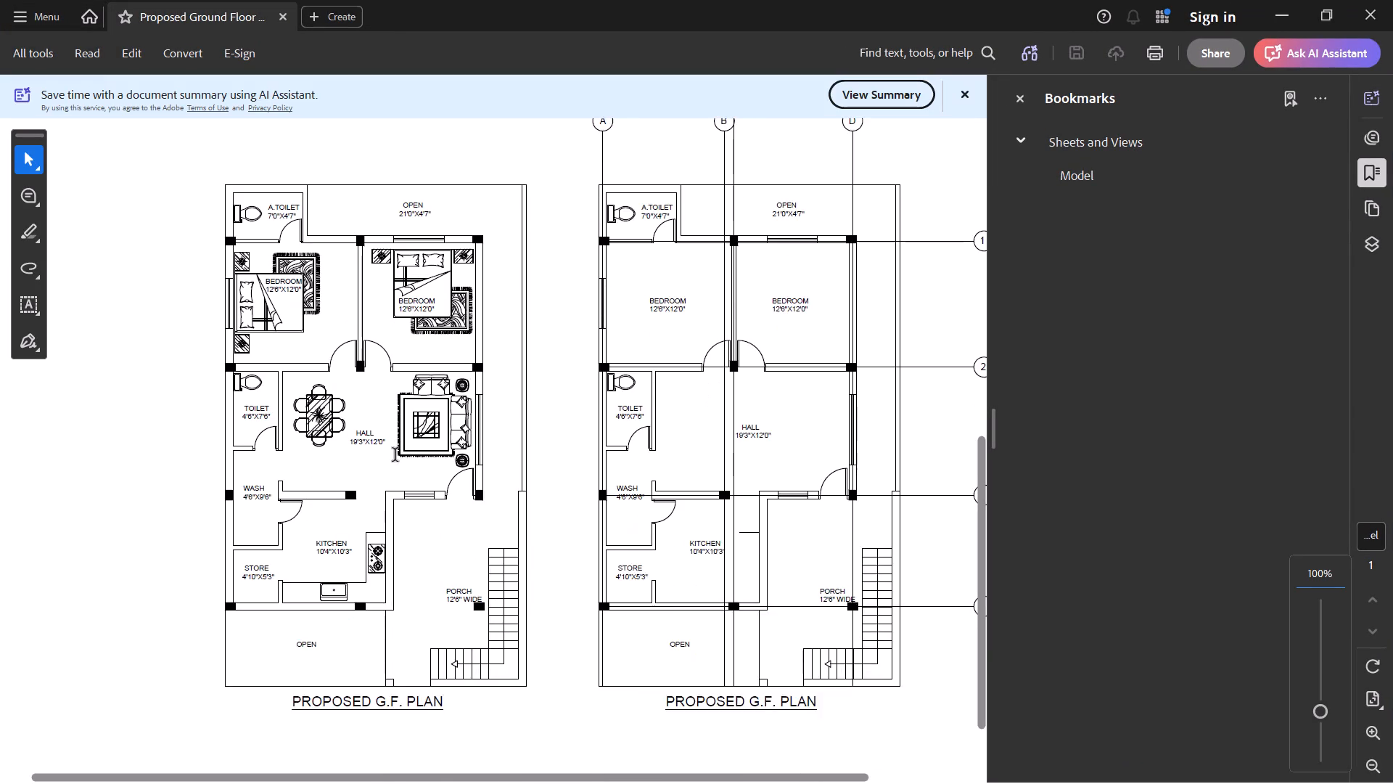
pyautogui.keyDown('ctrl'); pyautogui.scroll(2, 394, 460); pyautogui.keyUp('ctrl')
pyautogui.click(1392, 0)
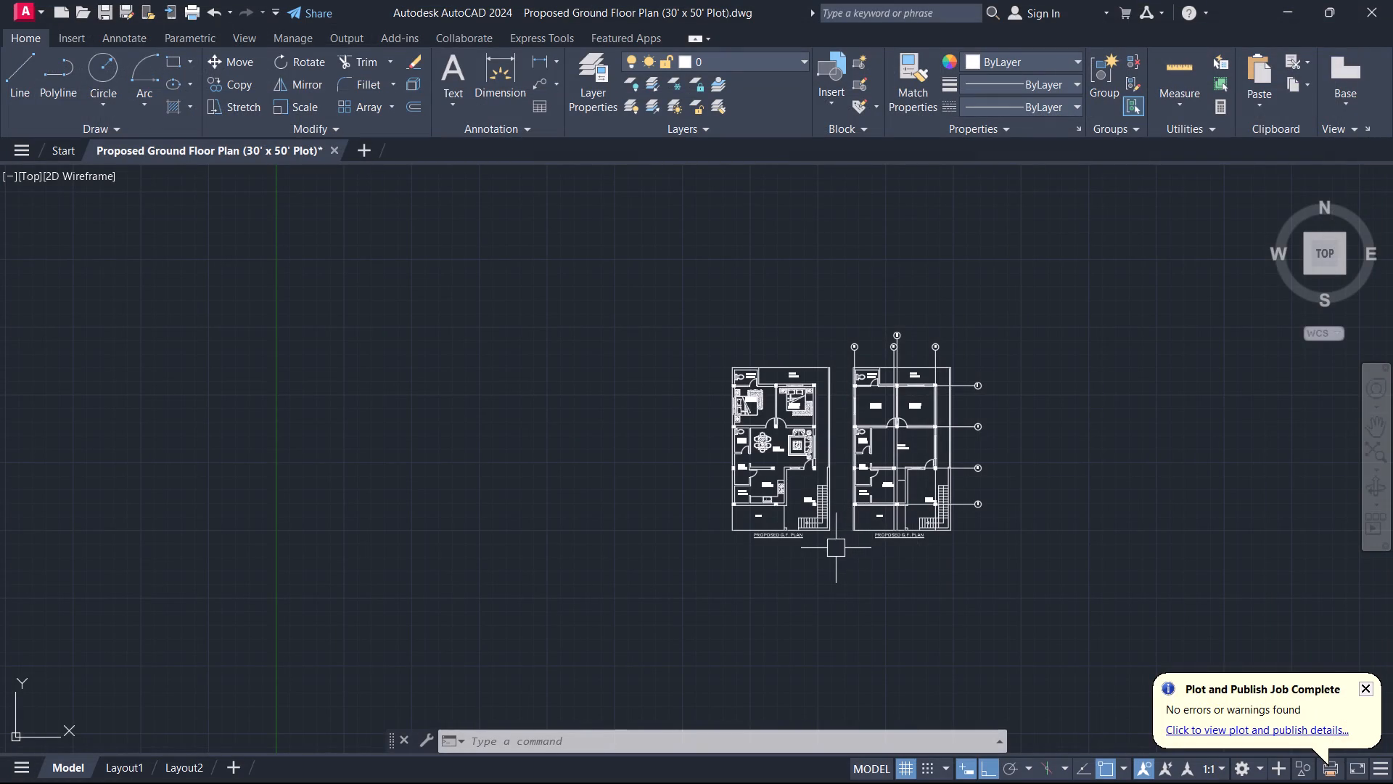
# Back in AutoCAD, save the ground floor plan drawing with both plans framed in view.
pyautogui.scroll(1, 835, 548)
pyautogui.moveTo(835, 548); pyautogui.dragTo(724, 599, button='middle')
pyautogui.hotkey('ctrl', 's')
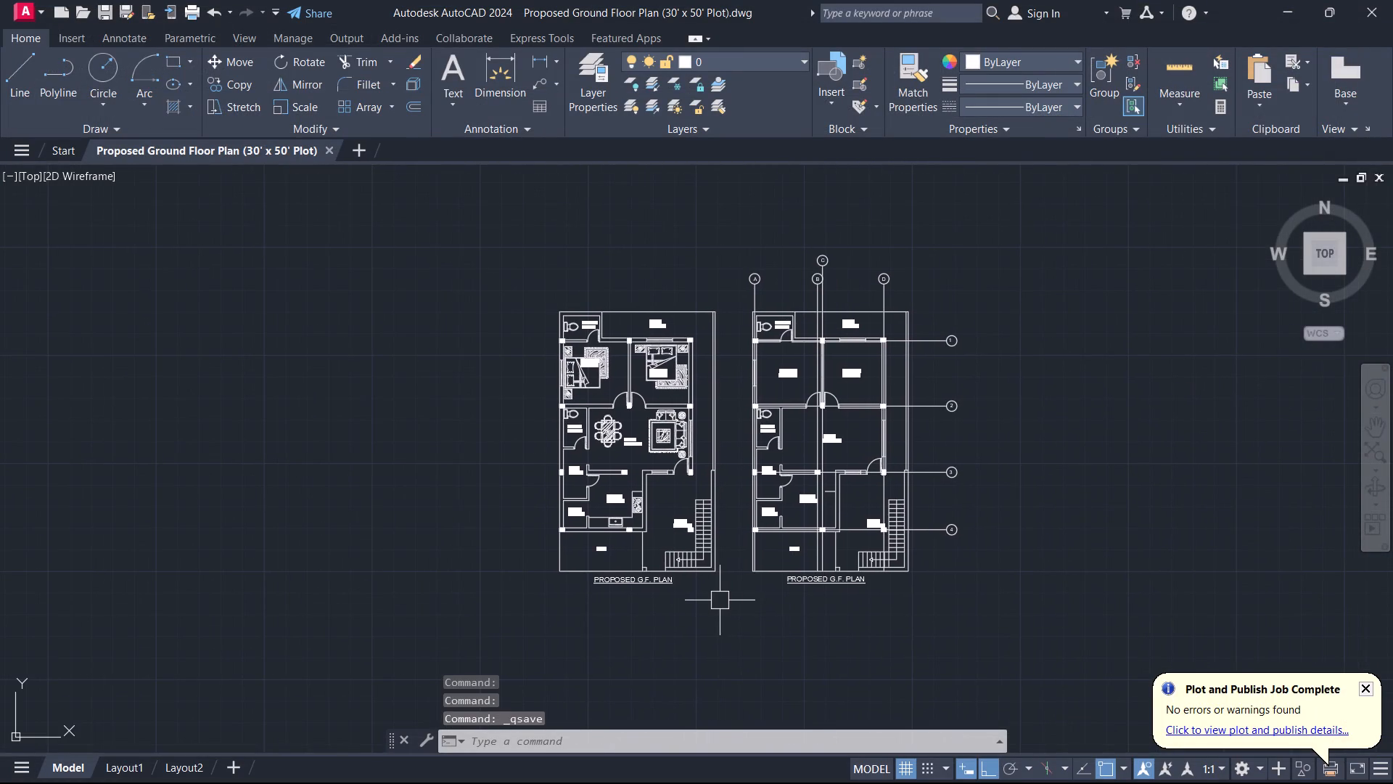
# Turn off the command log file with LOGFILEOFF.
pyautogui.write('LO')
pyautogui.press('q')
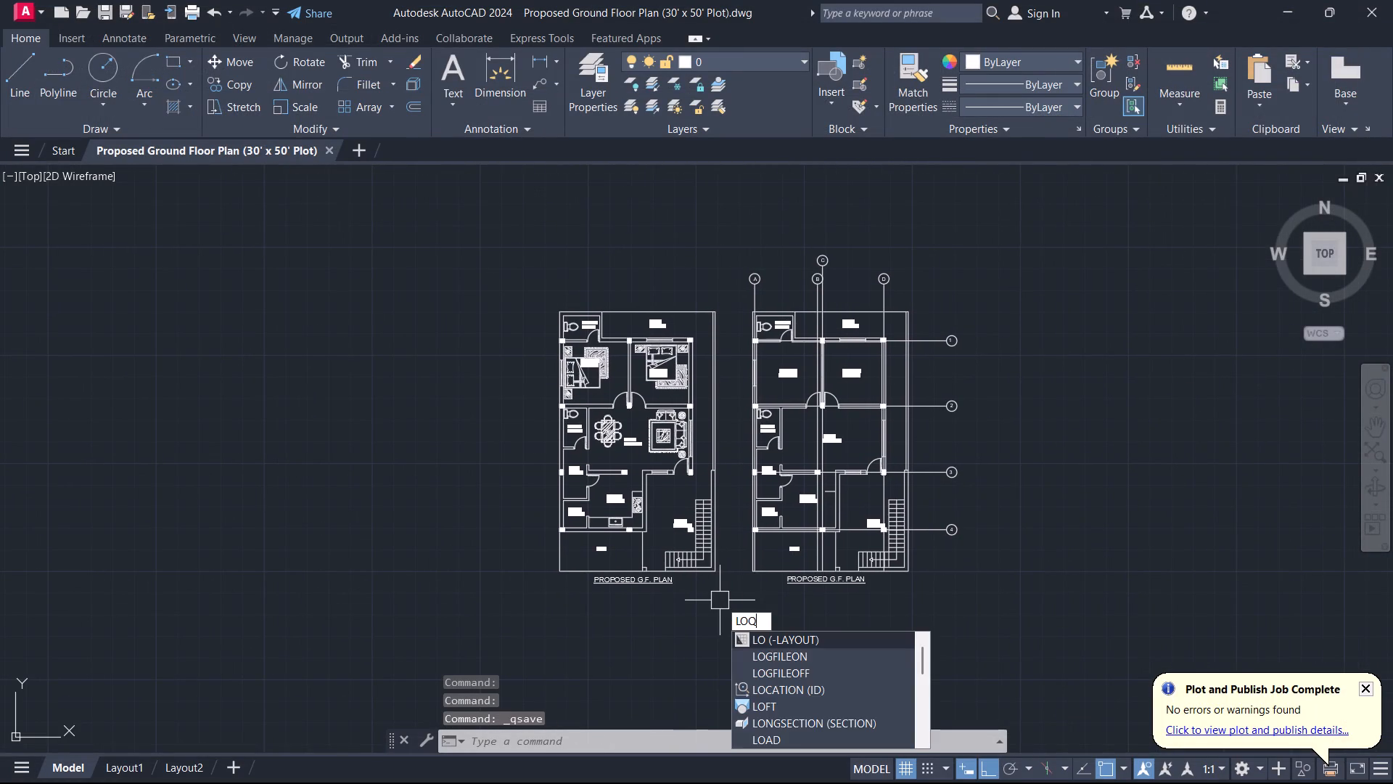
pyautogui.press('BackSpace')
pyautogui.press('BackSpace')
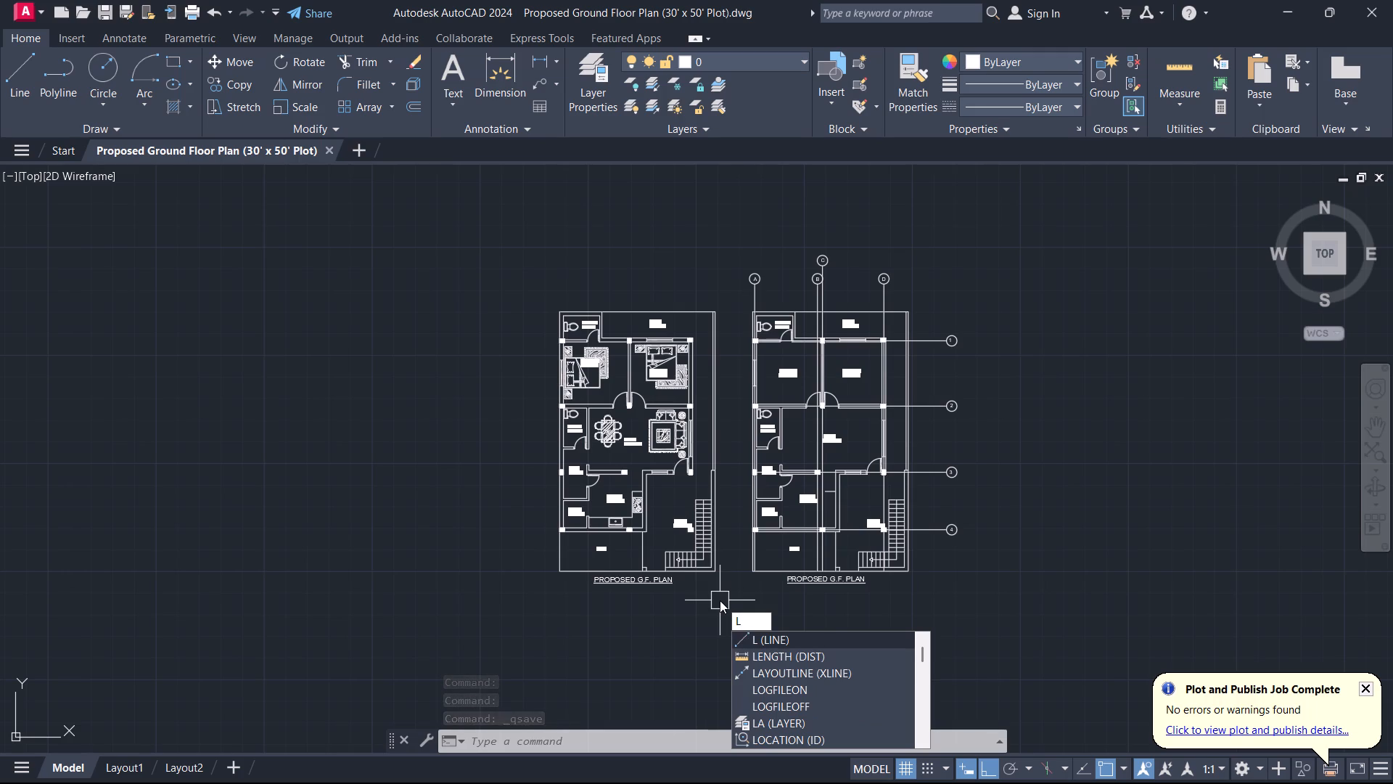
pyautogui.press('BackSpace')
pyautogui.write('LOG')
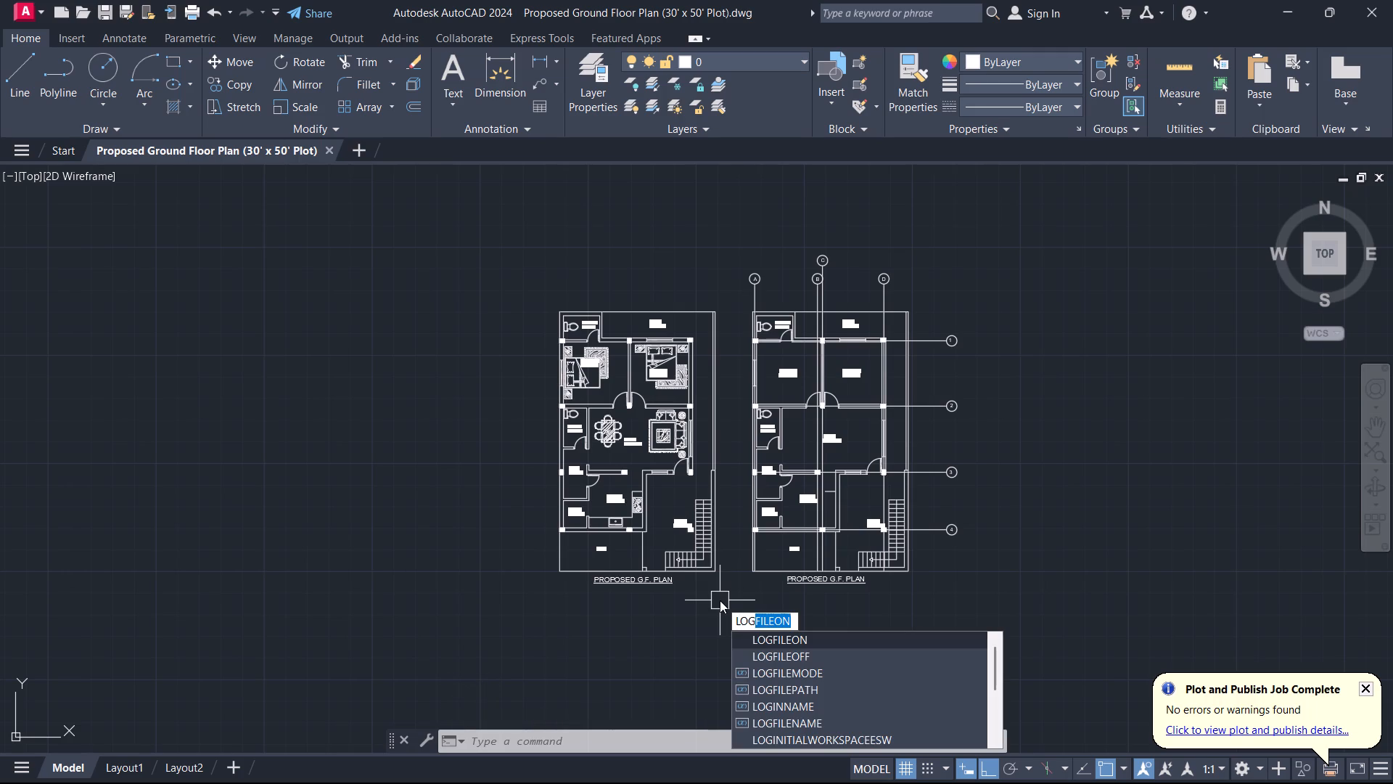
pyautogui.press('Down')
pyautogui.press('Return')
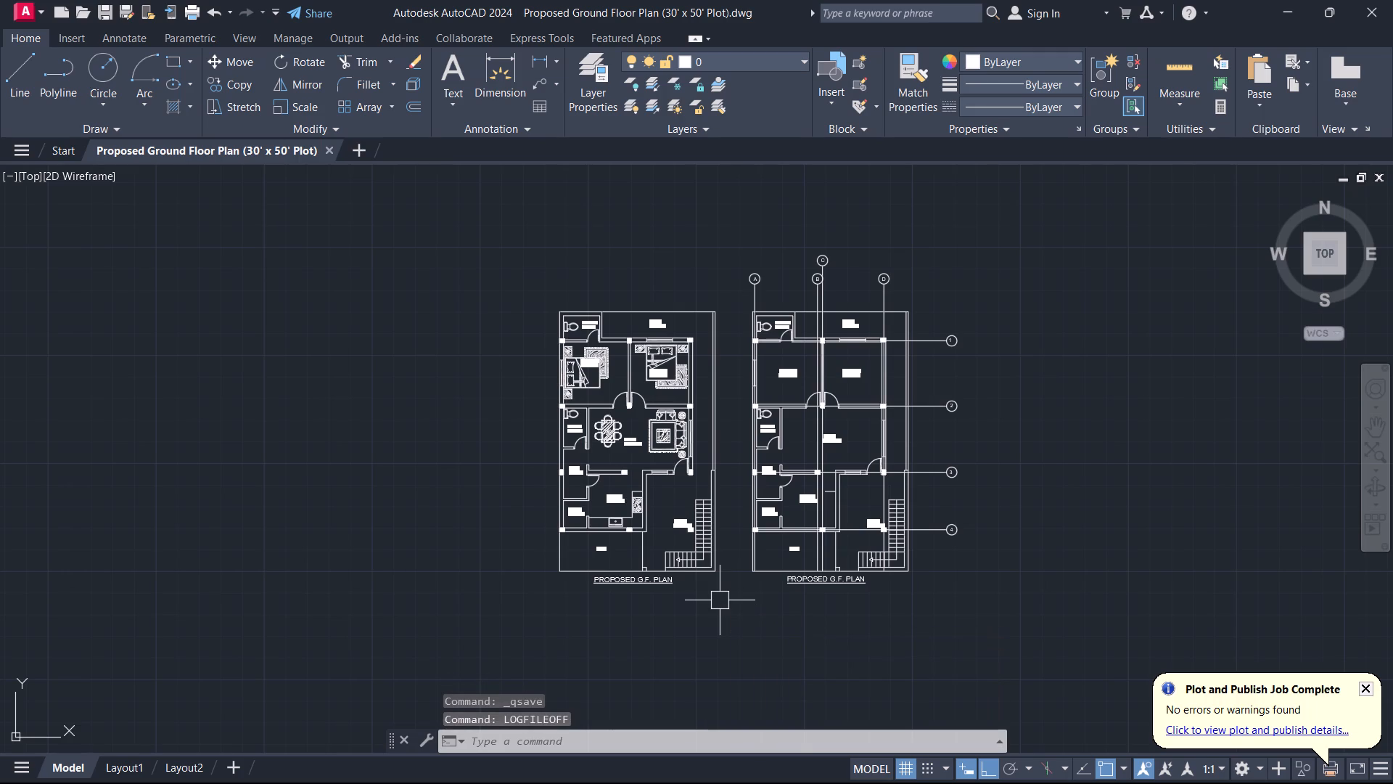
# Close AutoCAD.
pyautogui.click(1376, 2)
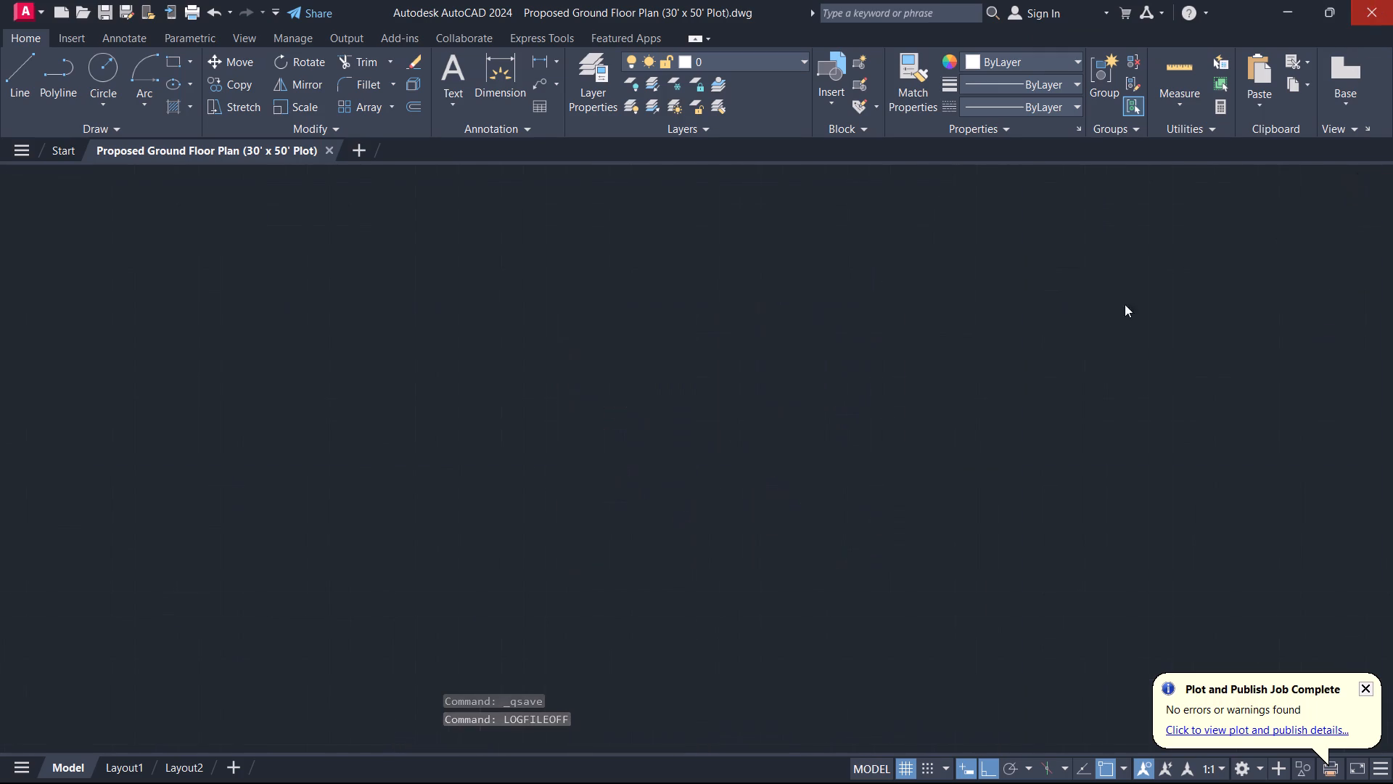